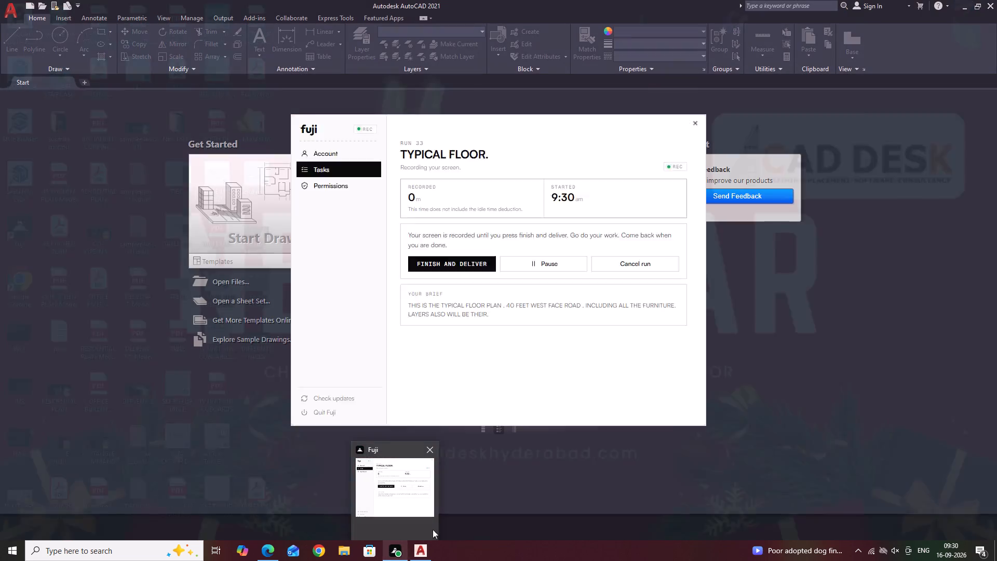
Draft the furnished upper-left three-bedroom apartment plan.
Switch to AutoCAD and start a new blank drawing.
{"action": "left_click", "coordinate": [238, 192]}
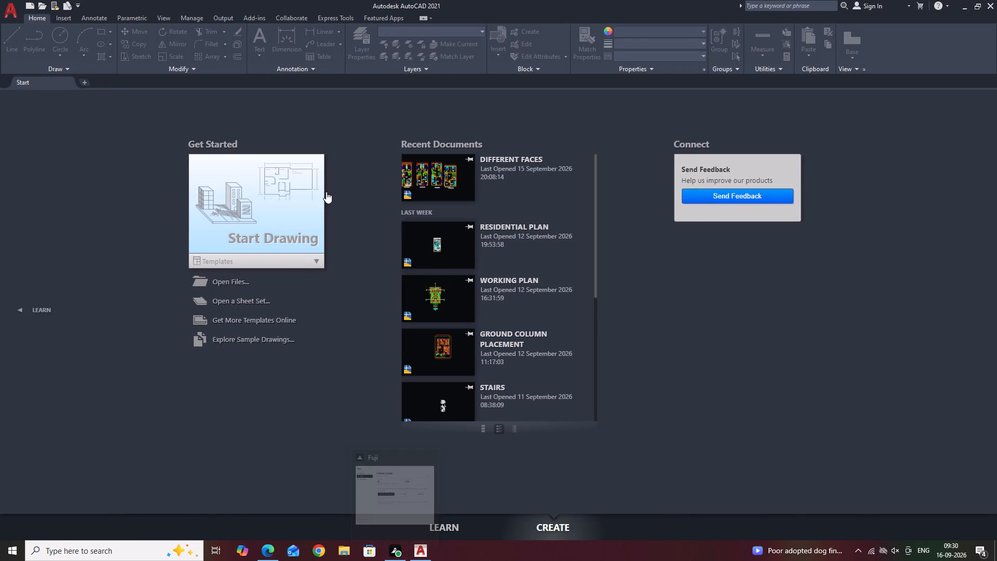
{"action": "left_click", "coordinate": [284, 230]}
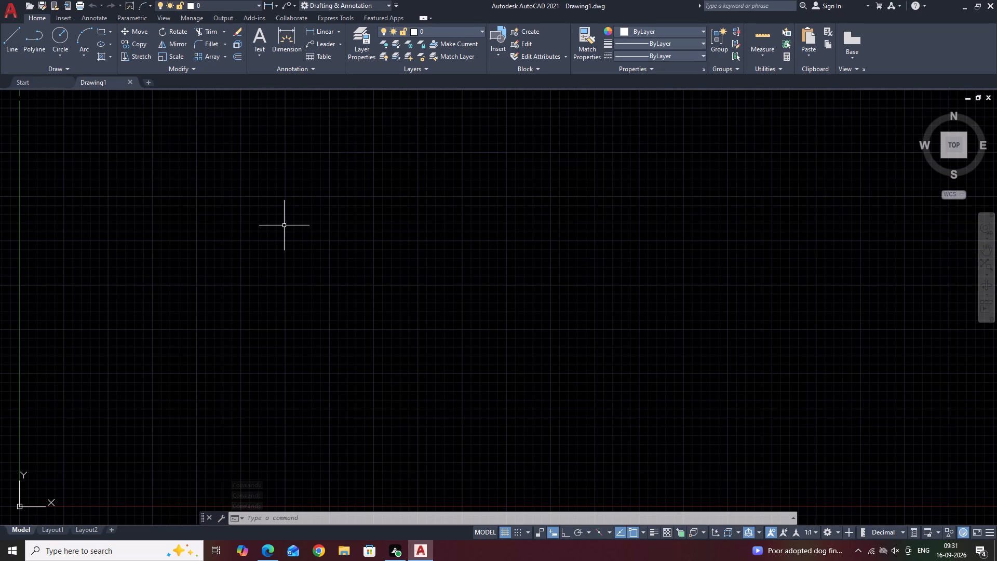
Save the new drawing to the Desktop under the file name TYPICAL FLOOR PLAN.
{"action": "middle_click_drag", "start_coordinate": [572, 285], "coordinate": [424, 373]}
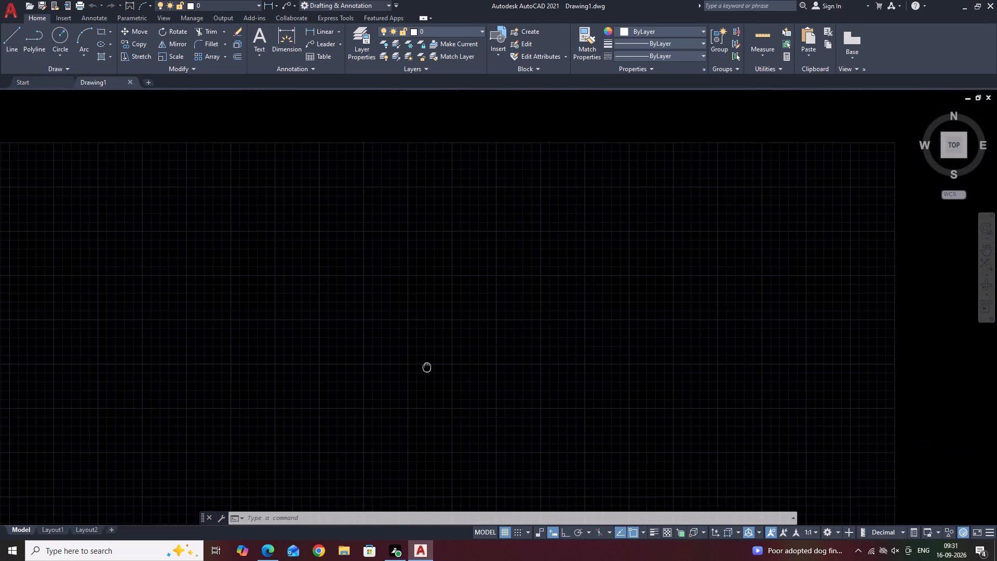
{"action": "middle_click_drag", "start_coordinate": [424, 373], "coordinate": [421, 382]}
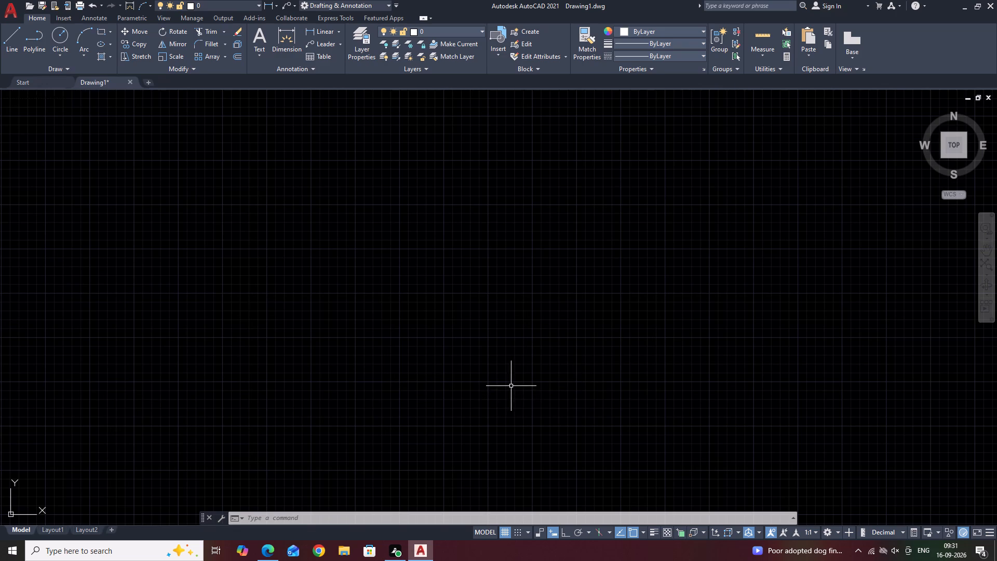
{"action": "middle_click_drag", "start_coordinate": [587, 352], "coordinate": [561, 360]}
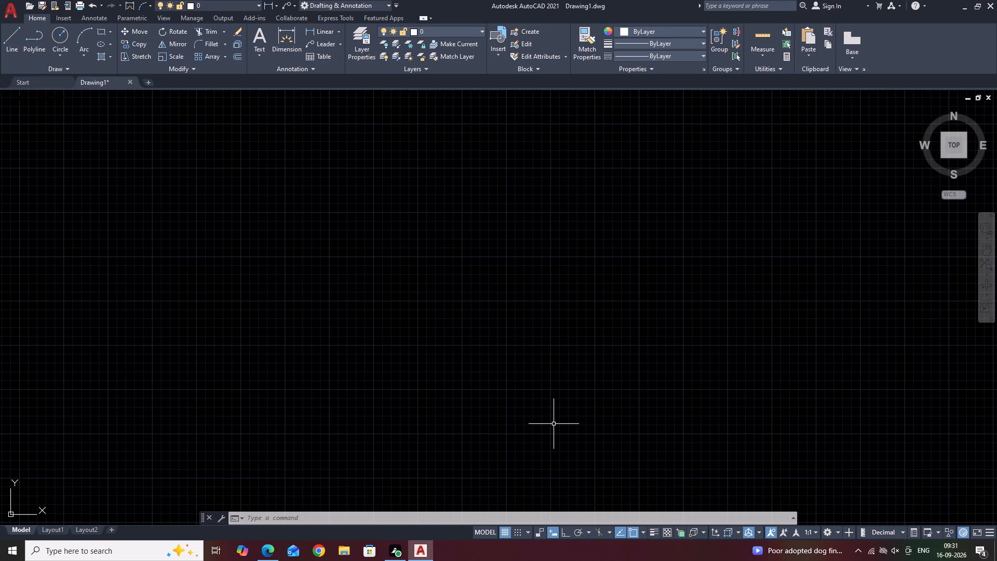
{"action": "left_click", "coordinate": [19, 6]}
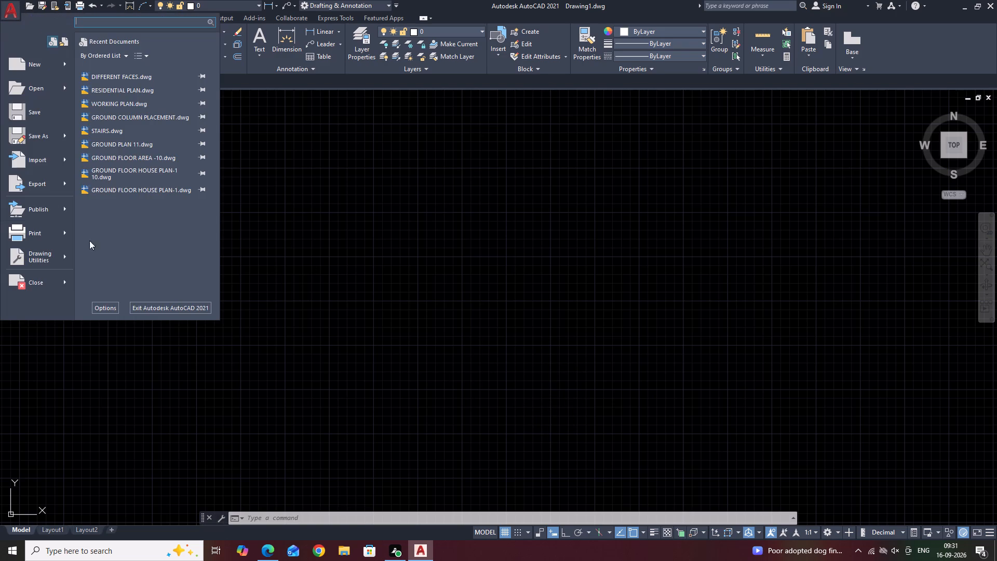
{"action": "left_click", "coordinate": [39, 133]}
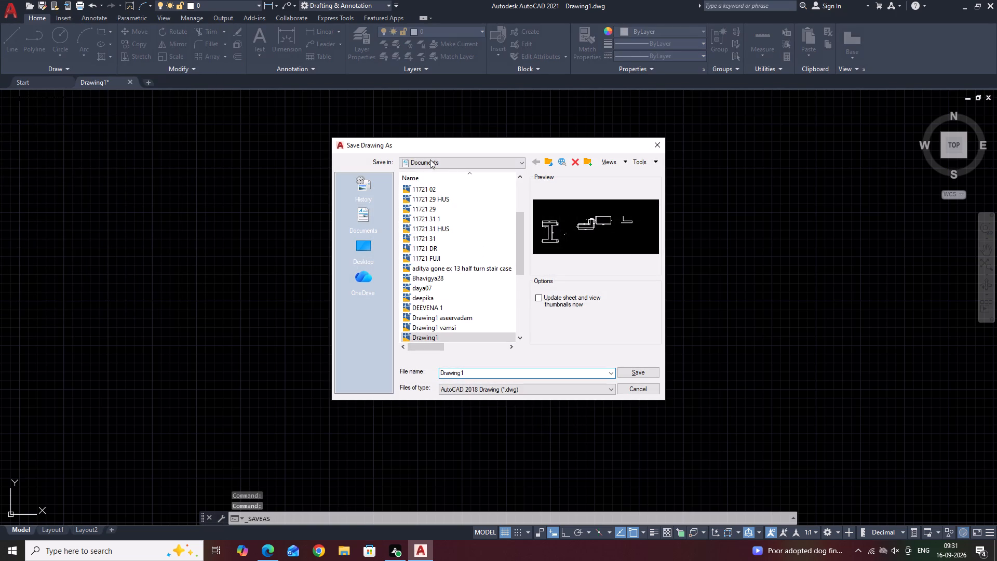
{"action": "left_click", "coordinate": [367, 259]}
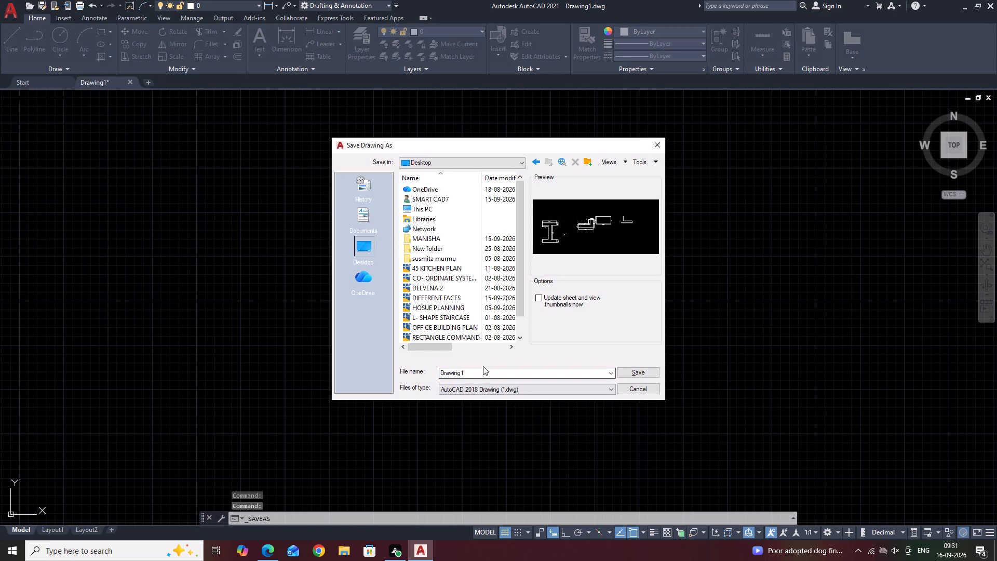
{"action": "left_click", "coordinate": [475, 376]}
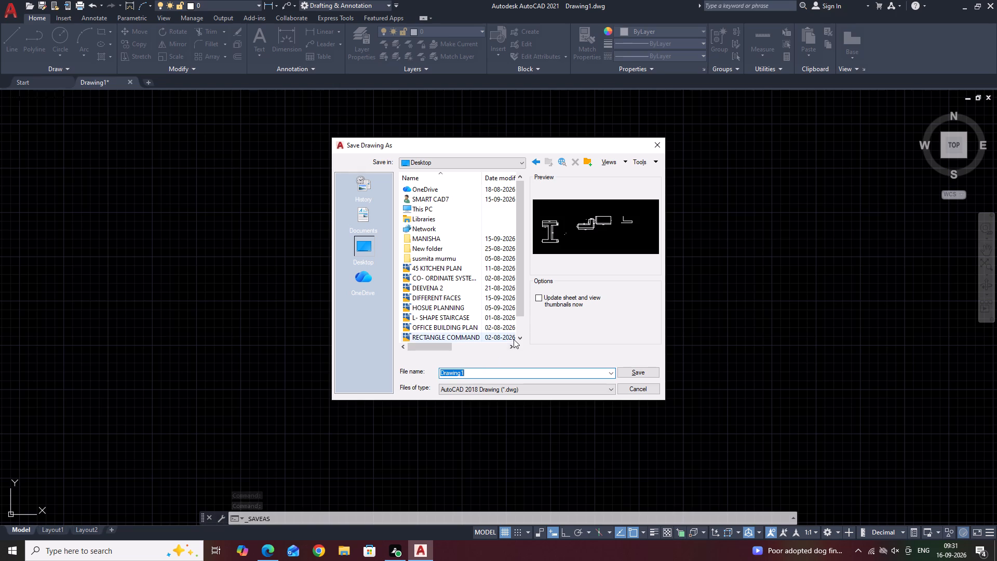
{"action": "type", "text": "TY"}
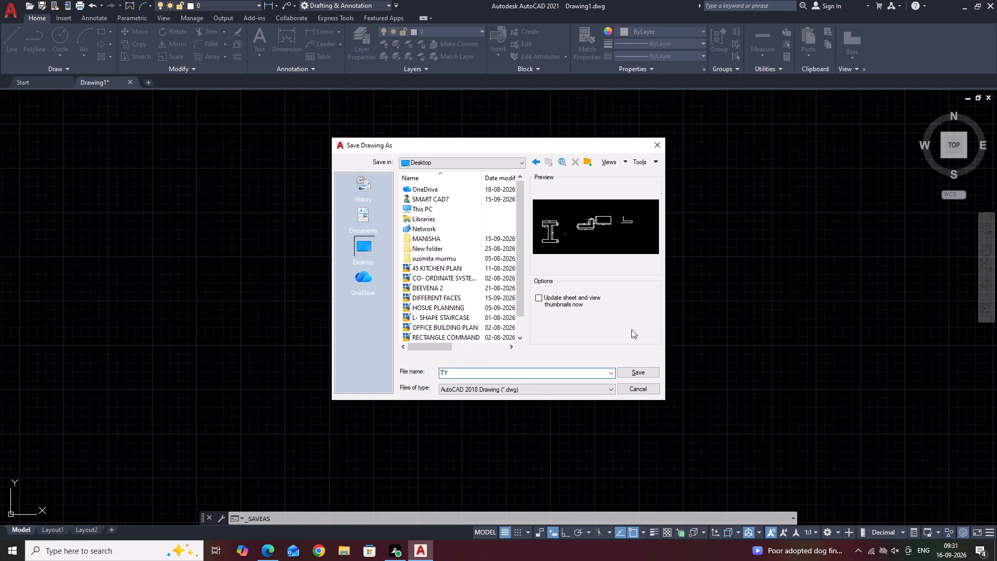
{"action": "type", "text": "PI"}
{"action": "type", "text": "CAL FLOO"}
{"action": "type", "text": "R"}
{"action": "key", "text": "space"}
{"action": "type", "text": "PLAN"}
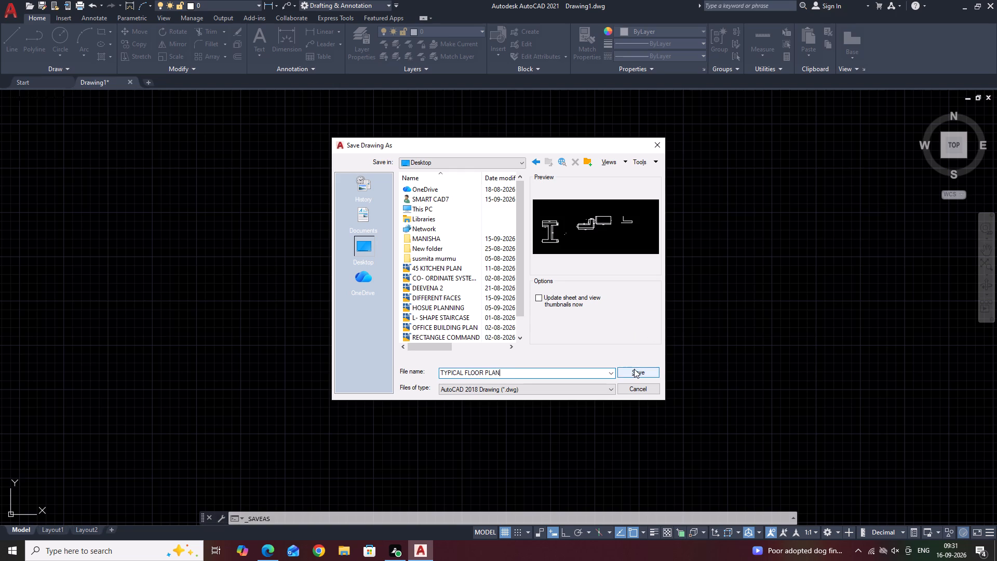
{"action": "left_click", "coordinate": [634, 369]}
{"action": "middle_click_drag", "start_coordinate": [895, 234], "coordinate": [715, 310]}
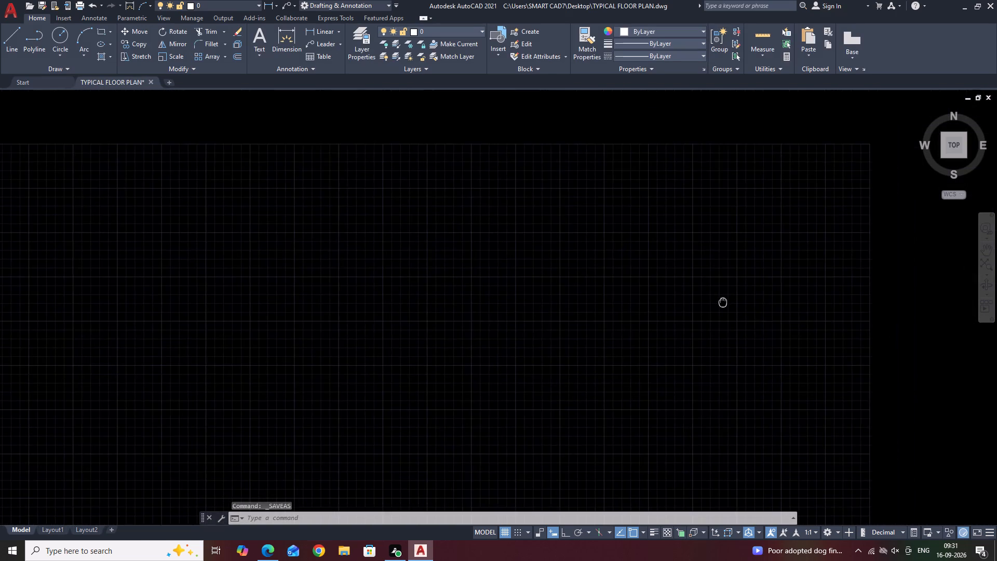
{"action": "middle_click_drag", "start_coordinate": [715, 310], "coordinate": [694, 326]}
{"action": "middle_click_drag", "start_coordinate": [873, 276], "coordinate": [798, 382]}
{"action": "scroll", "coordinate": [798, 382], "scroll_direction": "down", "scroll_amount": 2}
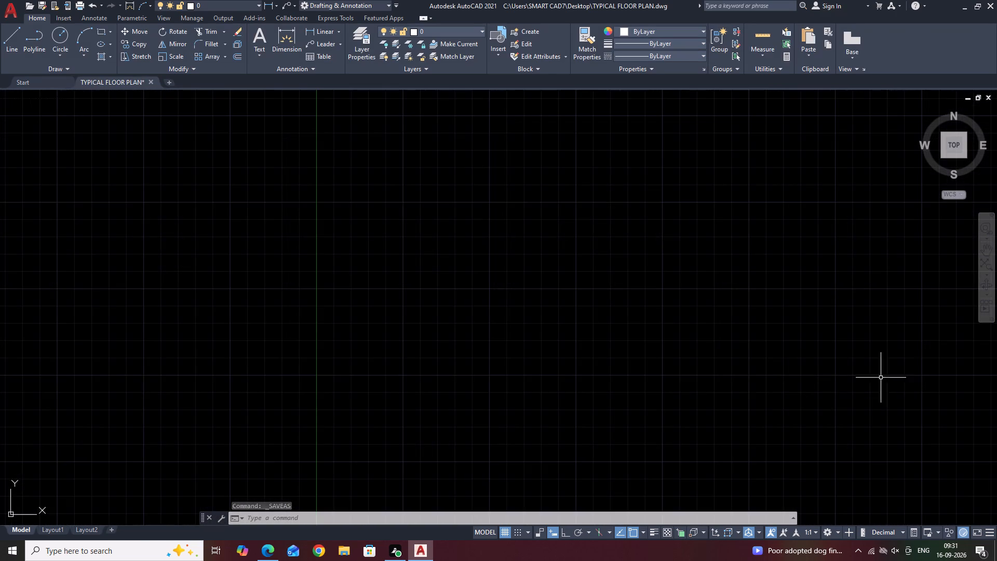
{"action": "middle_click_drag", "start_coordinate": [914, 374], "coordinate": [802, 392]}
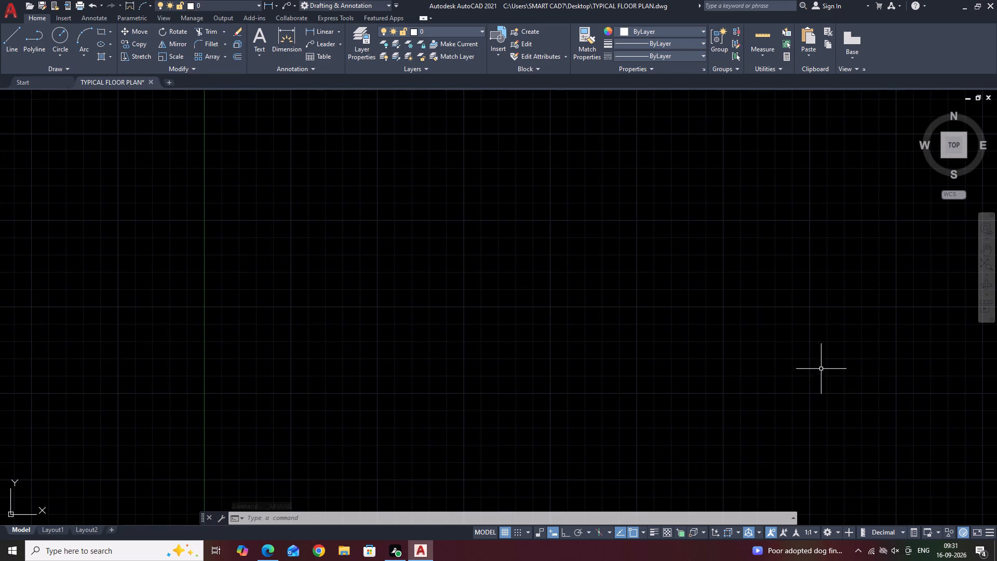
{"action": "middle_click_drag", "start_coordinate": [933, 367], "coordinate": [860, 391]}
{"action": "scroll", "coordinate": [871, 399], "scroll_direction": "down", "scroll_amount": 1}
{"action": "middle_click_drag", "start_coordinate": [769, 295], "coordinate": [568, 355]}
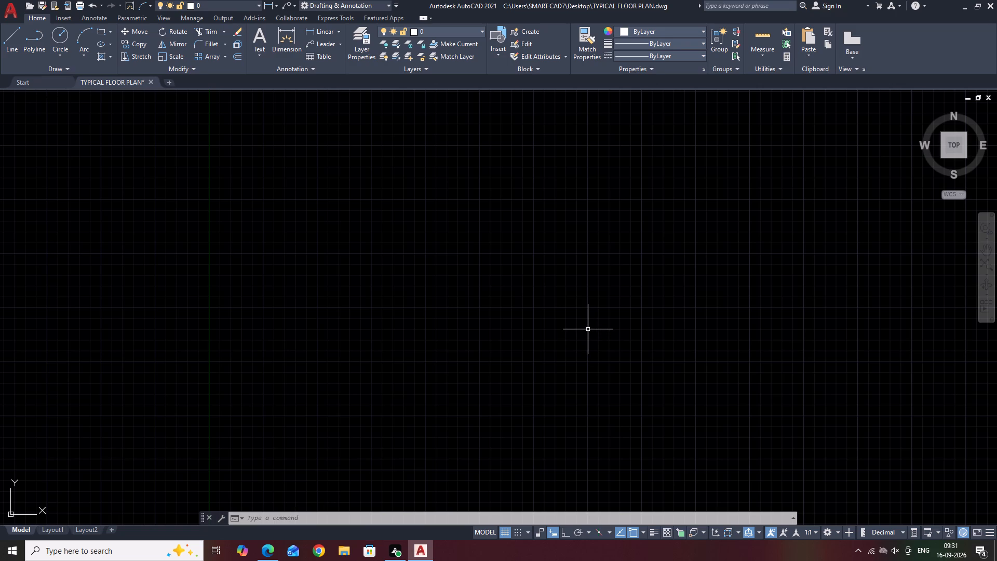
Check the Open and Save settings in the program Options and apply them.
{"action": "key", "text": "o"}
{"action": "key", "text": "p"}
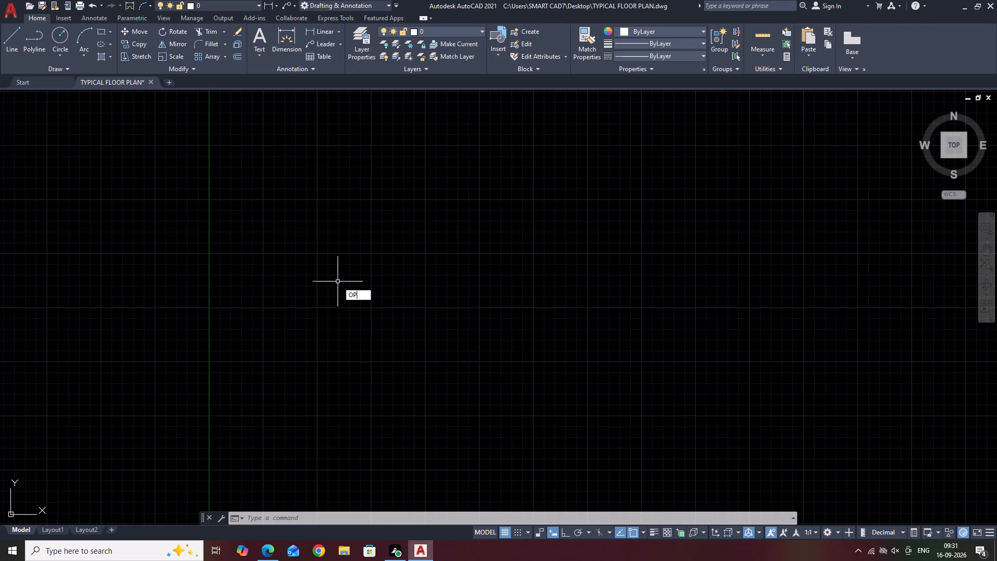
{"action": "key", "text": "space"}
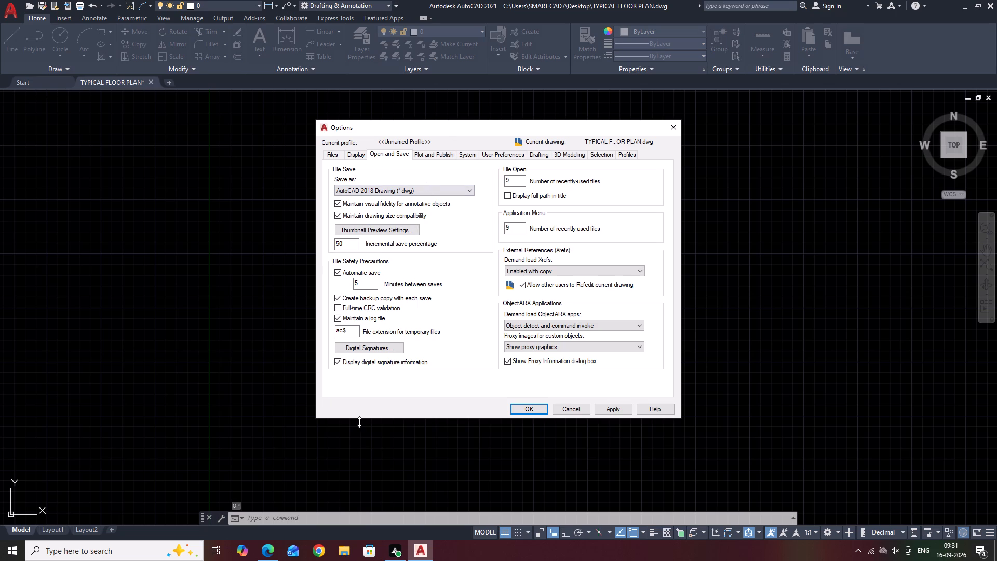
{"action": "left_click", "coordinate": [613, 410]}
{"action": "left_click", "coordinate": [521, 404]}
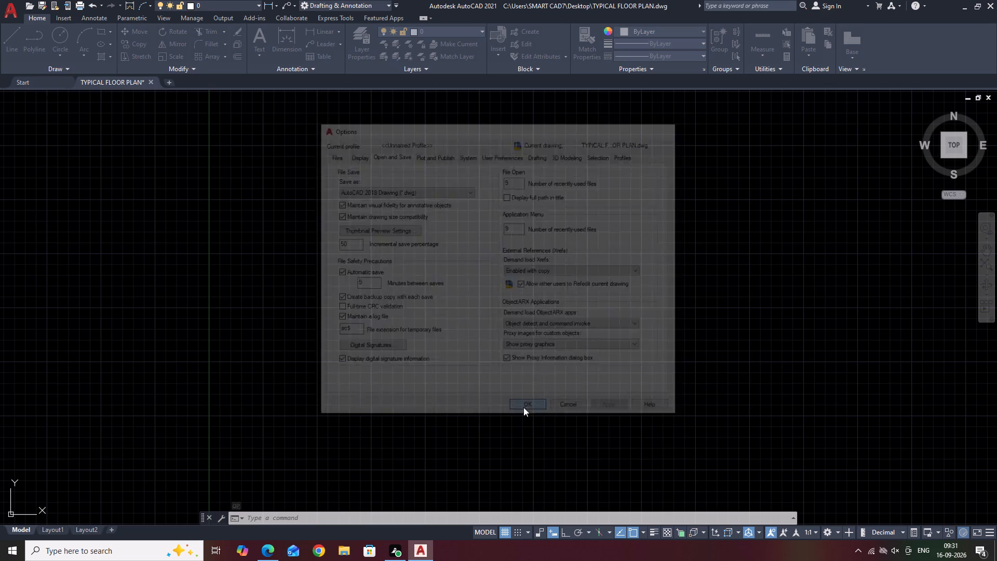
Set the drawing's length units to Engineering with a precision of 0'-0.0".
{"action": "scroll", "coordinate": [623, 310], "scroll_direction": "down", "scroll_amount": 1}
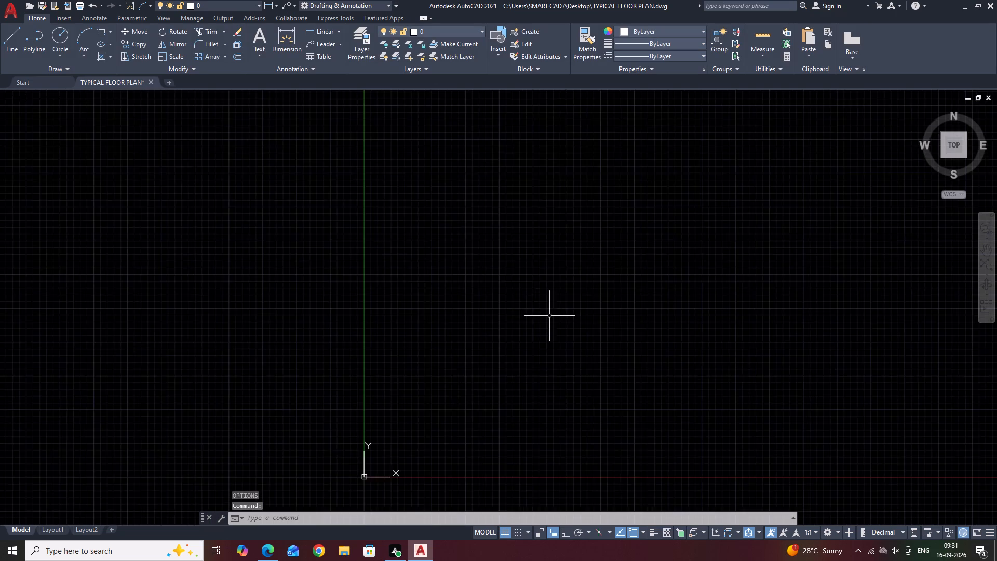
{"action": "scroll", "coordinate": [549, 316], "scroll_direction": "down", "scroll_amount": 1}
{"action": "middle_click_drag", "start_coordinate": [602, 302], "coordinate": [131, 425]}
{"action": "middle_click_drag", "start_coordinate": [481, 325], "coordinate": [454, 337]}
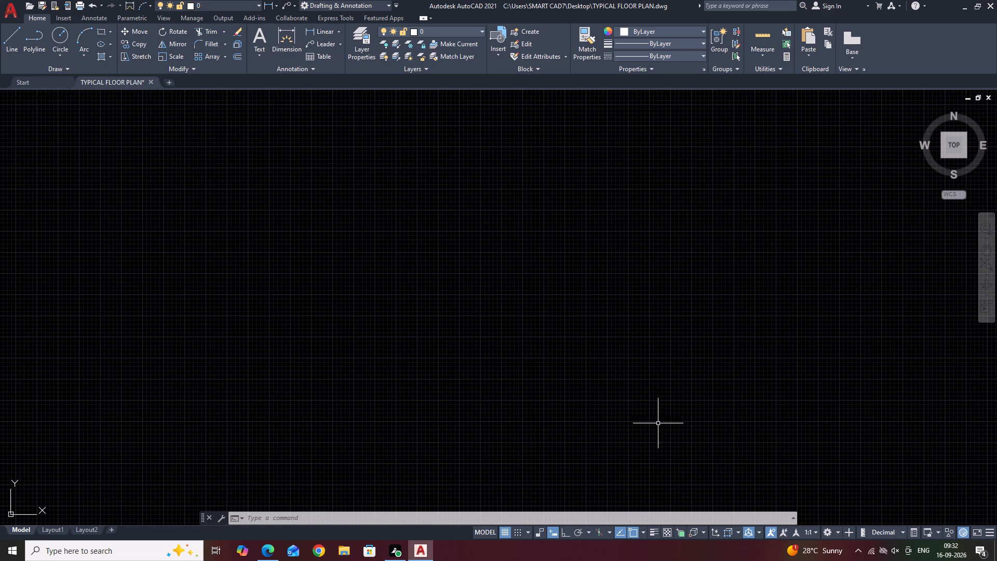
{"action": "middle_click_drag", "start_coordinate": [846, 260], "coordinate": [567, 339]}
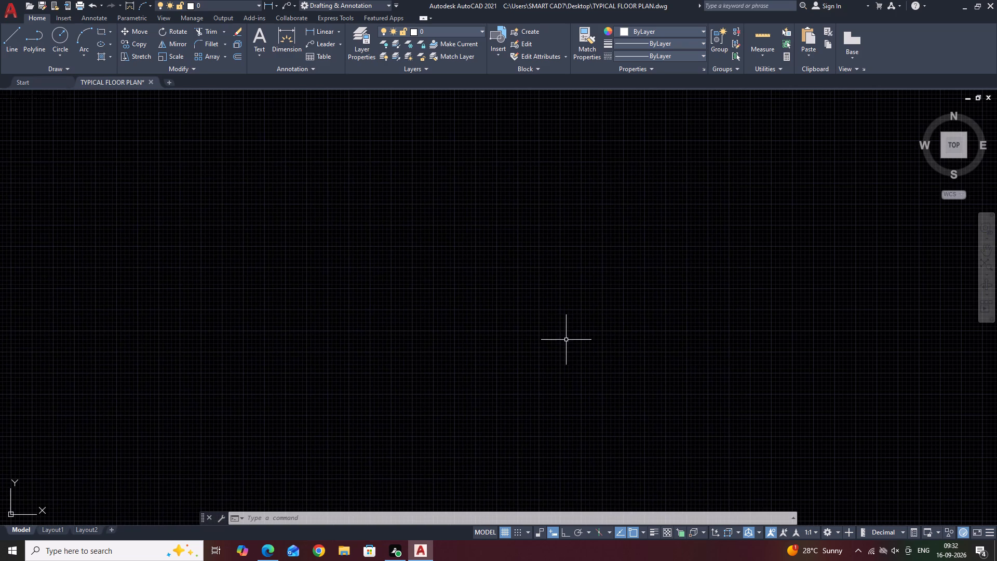
{"action": "type", "text": "UN"}
{"action": "key", "text": "space"}
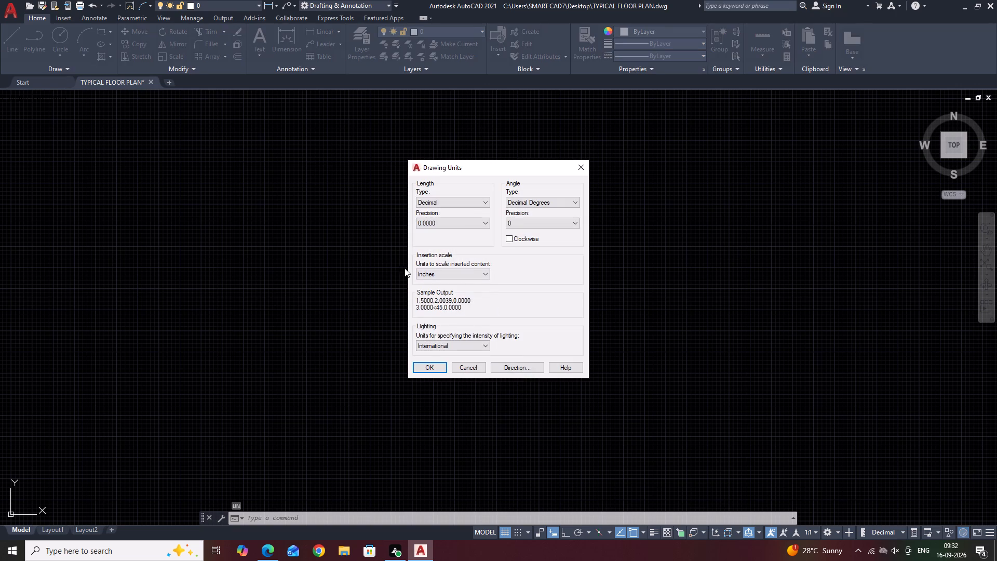
{"action": "left_click", "coordinate": [470, 202]}
{"action": "left_click", "coordinate": [451, 228]}
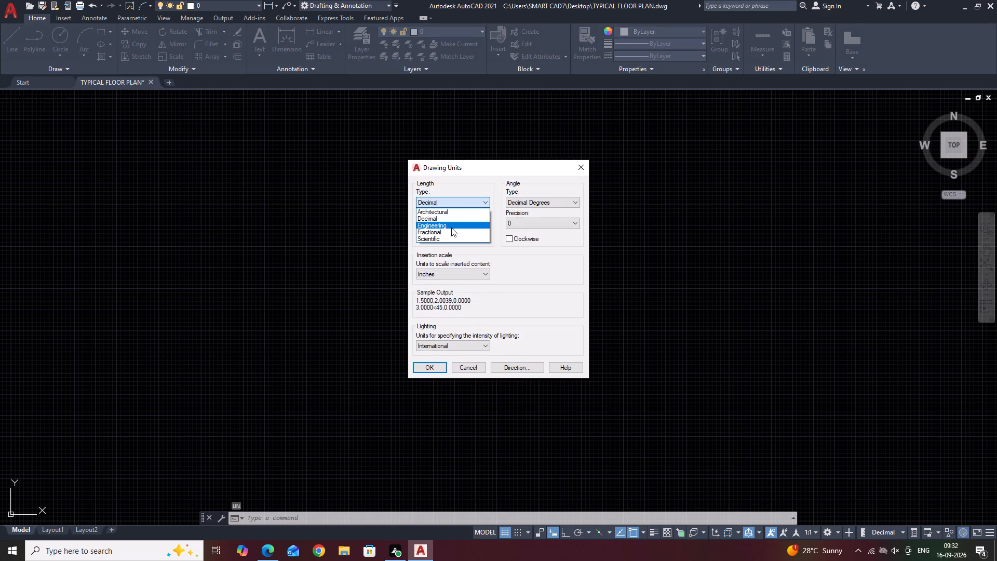
{"action": "left_click", "coordinate": [451, 228]}
{"action": "left_click", "coordinate": [440, 239]}
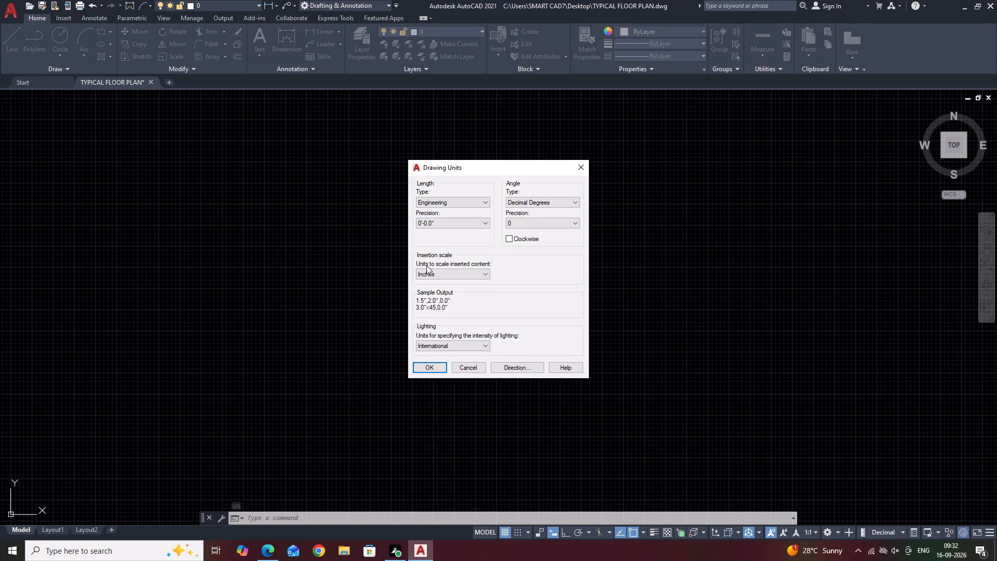
{"action": "left_click", "coordinate": [426, 368]}
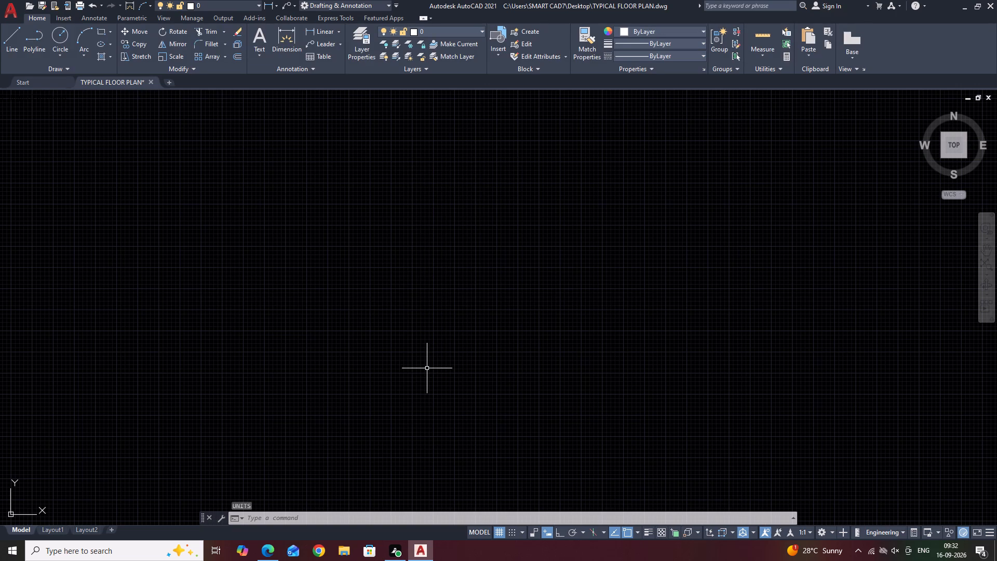
Modify the Standard dimension style to Engineering primary units with 0'-0.0" precision and make it the current style.
{"action": "type", "text": "D"}
{"action": "key", "text": "space"}
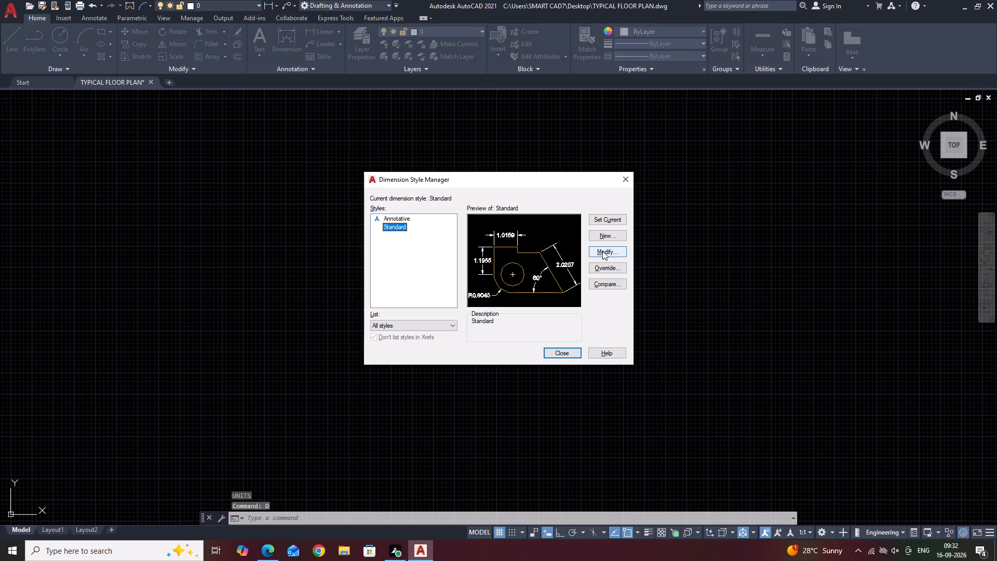
{"action": "left_click", "coordinate": [602, 251]}
{"action": "left_click", "coordinate": [437, 179]}
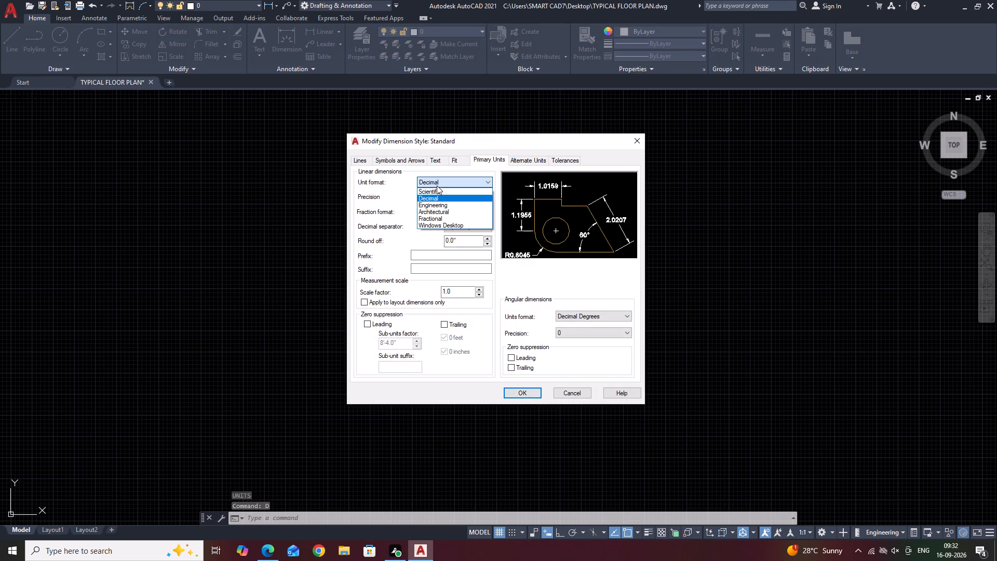
{"action": "left_click", "coordinate": [435, 201]}
{"action": "left_click", "coordinate": [446, 182]}
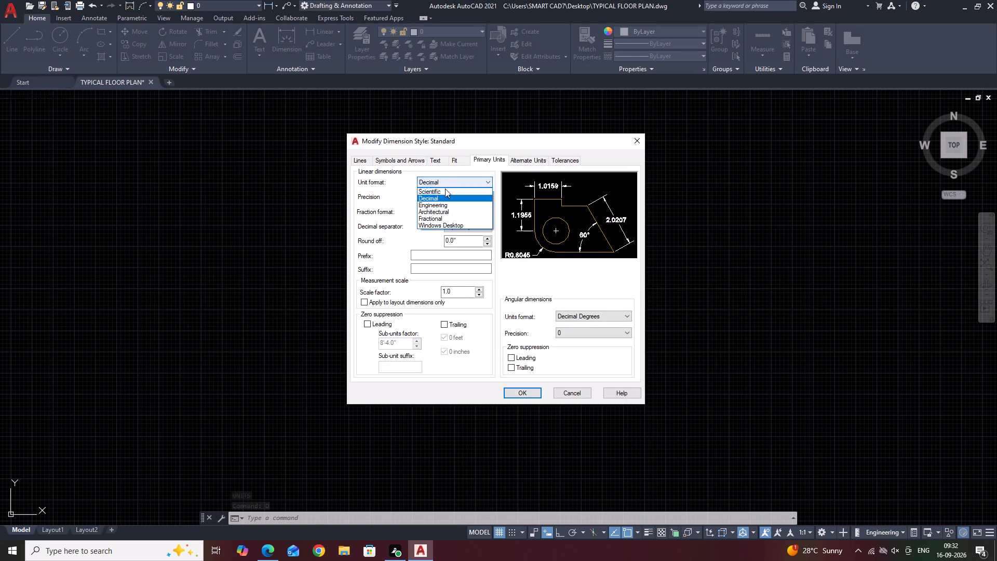
{"action": "left_click", "coordinate": [438, 205]}
{"action": "left_click", "coordinate": [436, 197]}
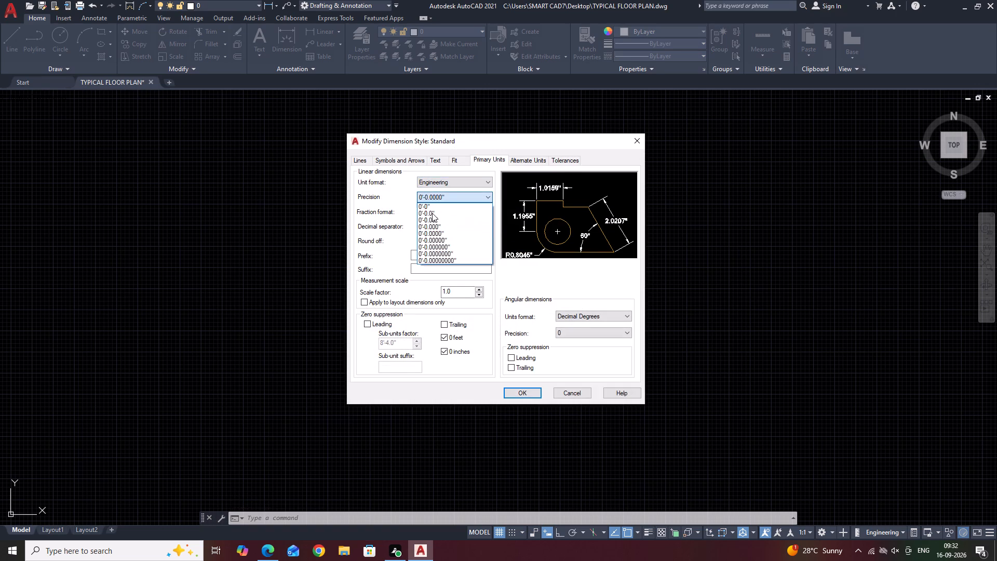
{"action": "left_click", "coordinate": [431, 213]}
{"action": "left_click", "coordinate": [530, 395]}
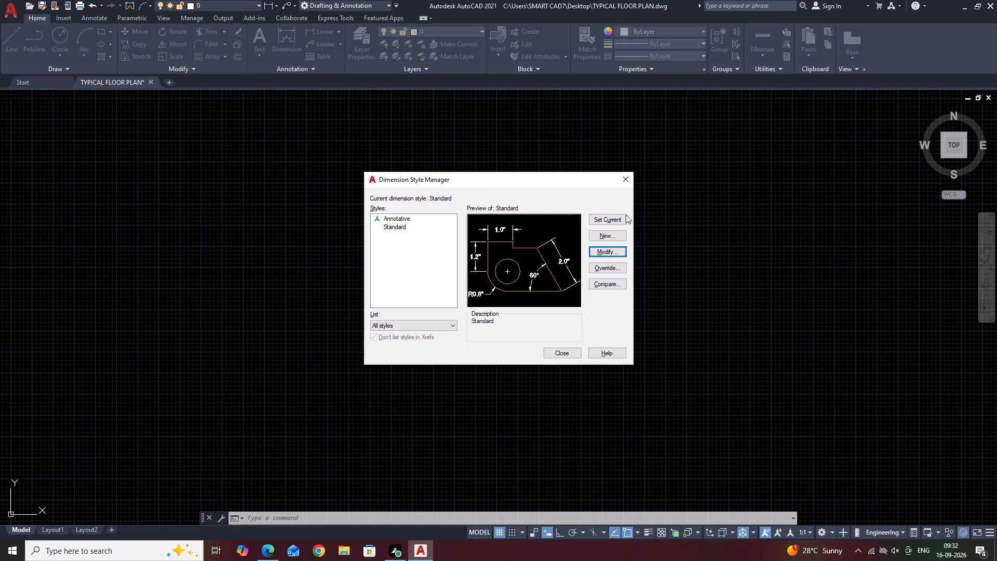
{"action": "left_click", "coordinate": [612, 215]}
{"action": "left_click", "coordinate": [626, 180]}
Draw a vertical construction line (XLINE) as the first outer wall line of the plan.
{"action": "scroll", "coordinate": [615, 184], "scroll_direction": "down", "scroll_amount": 1}
{"action": "middle_click_drag", "start_coordinate": [577, 248], "coordinate": [488, 294]}
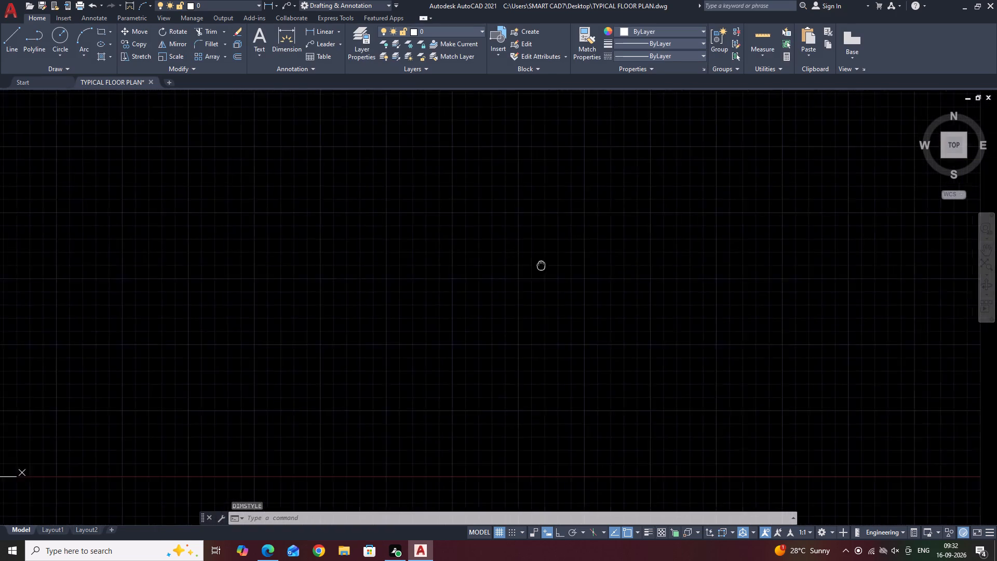
{"action": "middle_click_drag", "start_coordinate": [488, 294], "coordinate": [359, 385]}
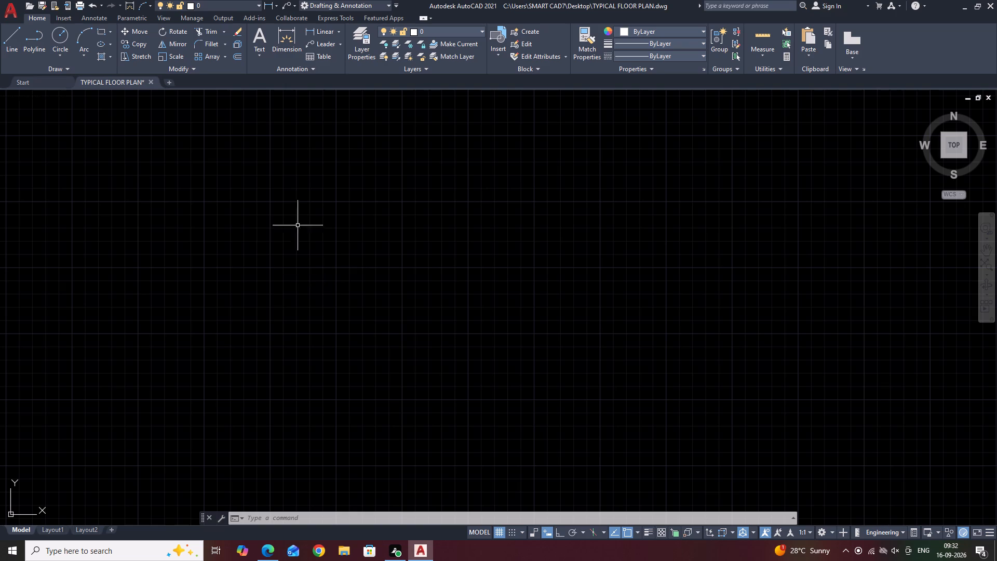
{"action": "type", "text": "XL"}
{"action": "key", "text": "space"}
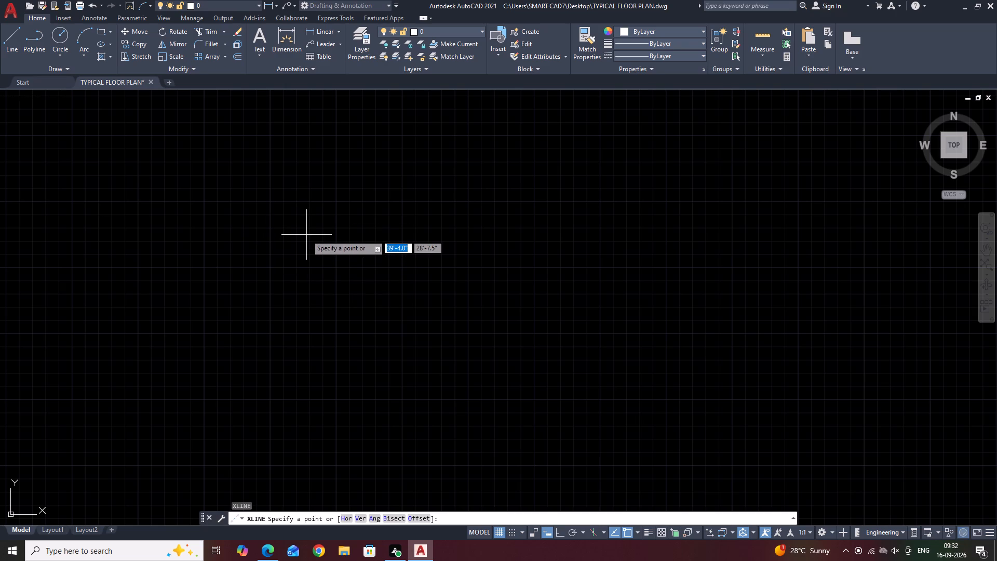
{"action": "type", "text": "V"}
{"action": "key", "text": "space"}
{"action": "left_click", "coordinate": [306, 236]}
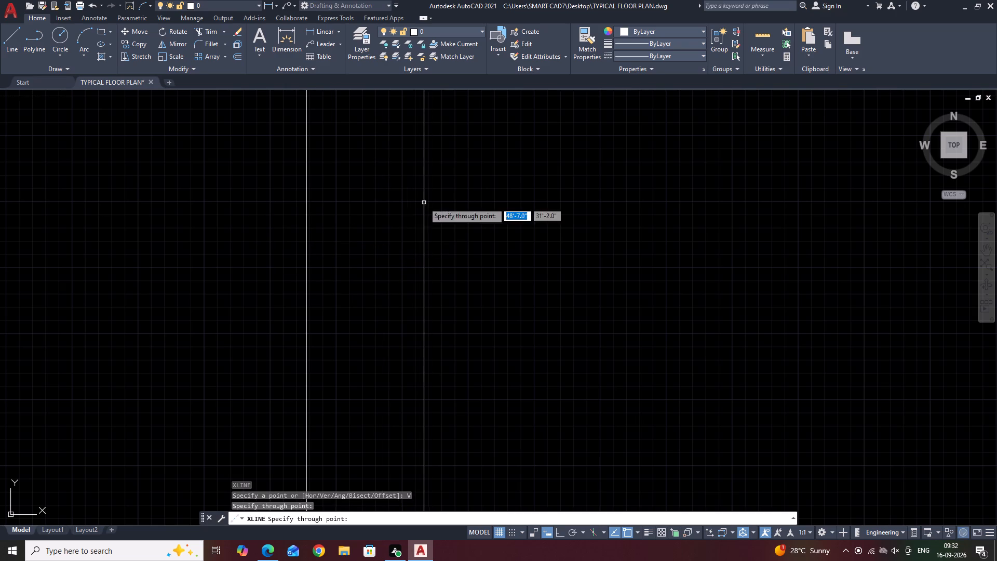
{"action": "key", "text": "Escape"}
Offset the vertical construction line 9" to the right to form the outer wall thickness.
{"action": "left_click", "coordinate": [368, 170]}
{"action": "left_click", "coordinate": [270, 220]}
{"action": "middle_click_drag", "start_coordinate": [437, 226], "coordinate": [320, 256]}
{"action": "key", "text": "o"}
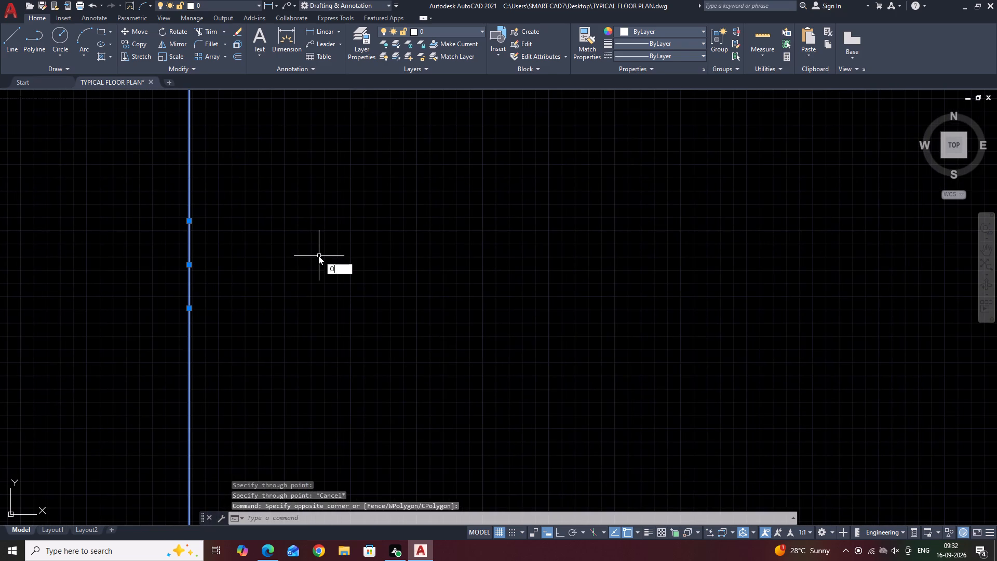
{"action": "key", "text": "space"}
{"action": "type", "text": "9"}
{"action": "key", "text": "space"}
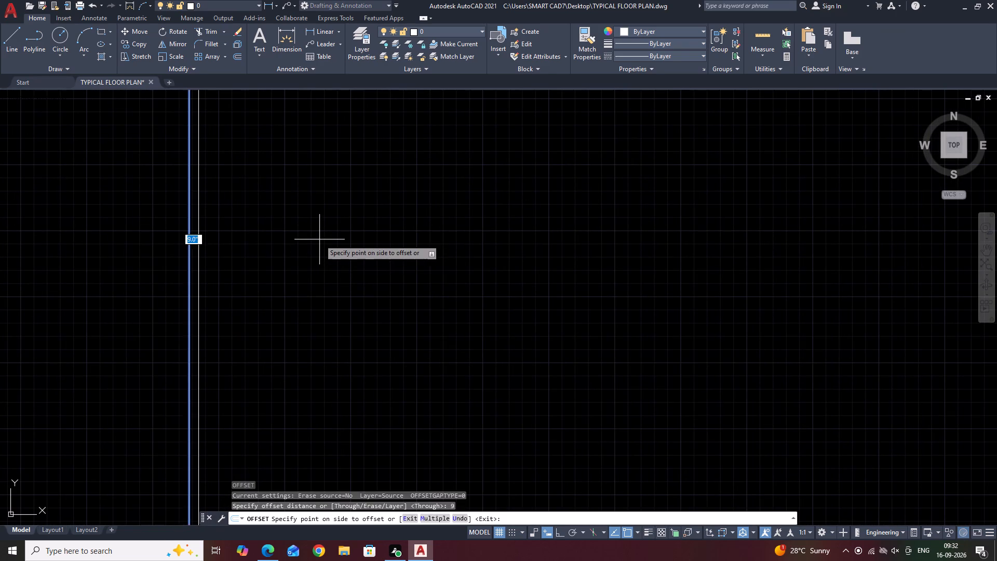
{"action": "left_click", "coordinate": [318, 241]}
{"action": "key", "text": "Escape"}
Offset the inner line of the left 9" wall 13'6" to the right.
{"action": "left_click", "coordinate": [209, 220]}
{"action": "left_click", "coordinate": [191, 198]}
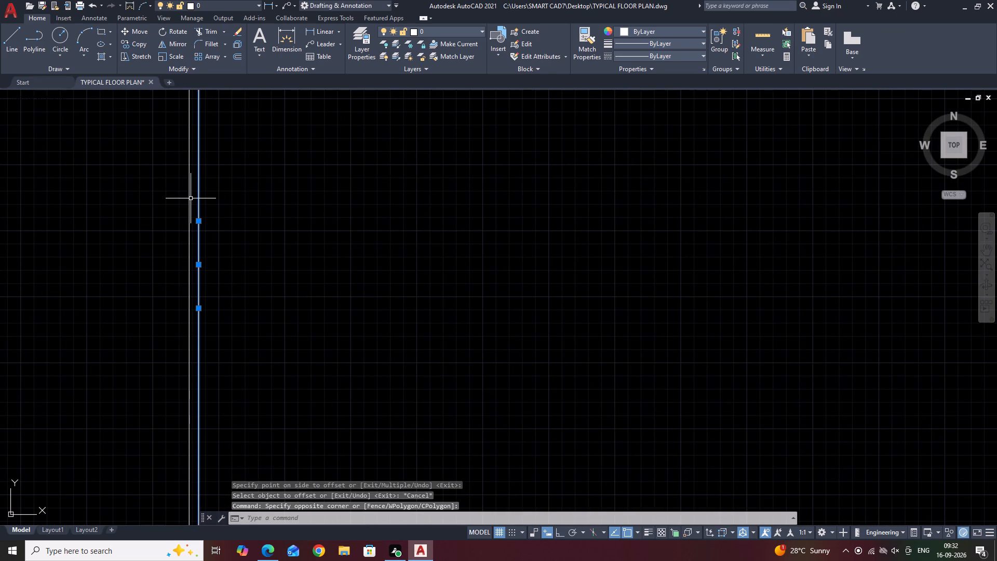
{"action": "type", "text": "O"}
{"action": "key", "text": "space"}
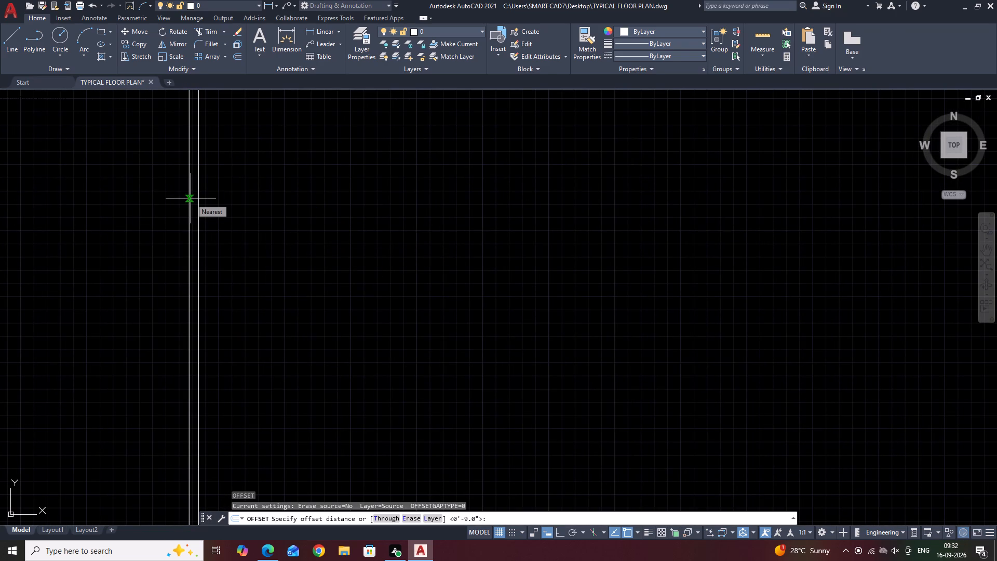
{"action": "type", "text": "13"}
{"action": "type", "text": "'6"}
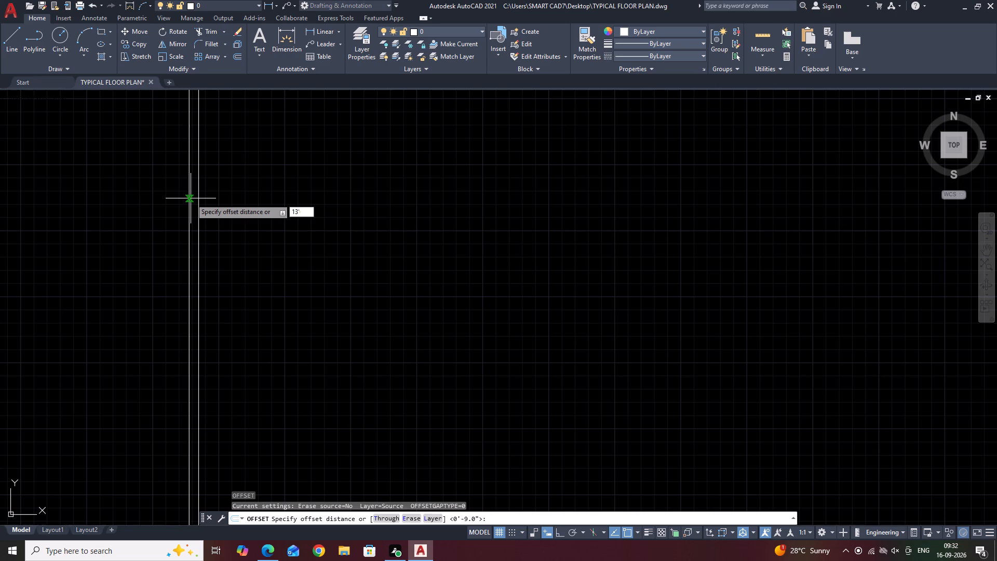
{"action": "key", "text": "Return"}
{"action": "left_click", "coordinate": [419, 206]}
{"action": "key", "text": "Escape"}
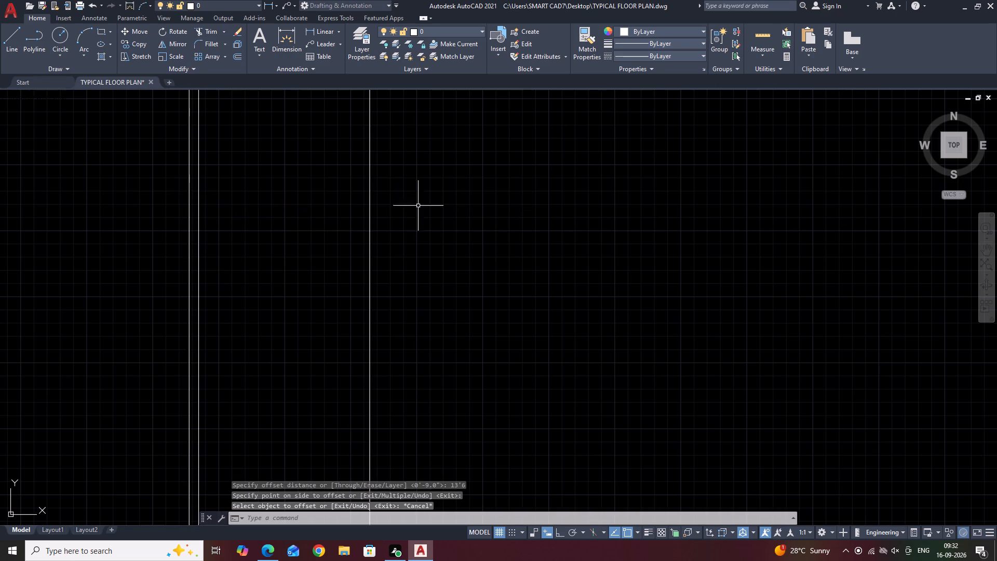
Offset the newest vertical line 4.5" to the right to form the first partition wall.
{"action": "left_click_drag", "start_coordinate": [407, 178], "coordinate": [399, 181]}
{"action": "left_click", "coordinate": [338, 221]}
{"action": "key", "text": "o"}
{"action": "key", "text": "space"}
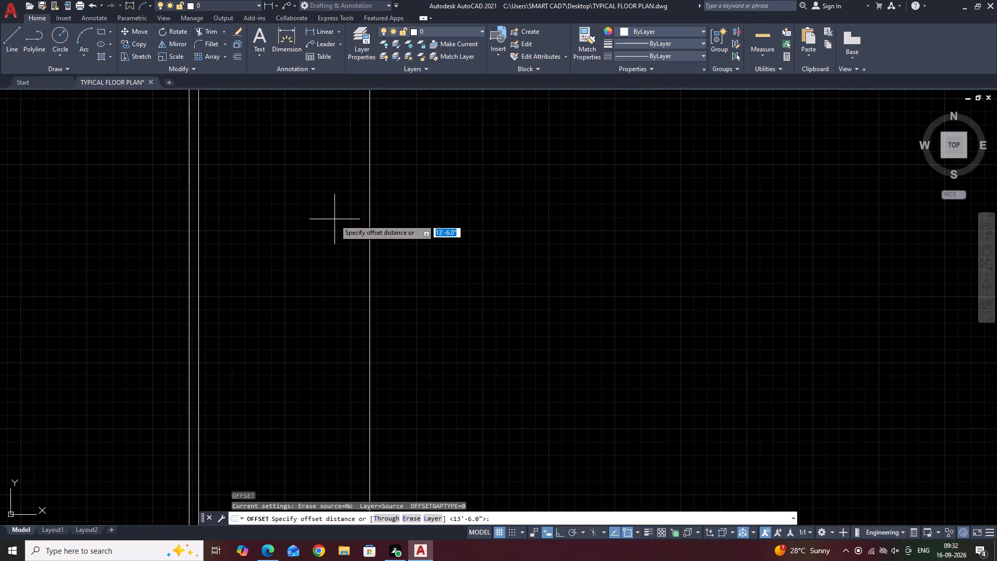
{"action": "type", "text": "4.5"}
{"action": "key", "text": "Return"}
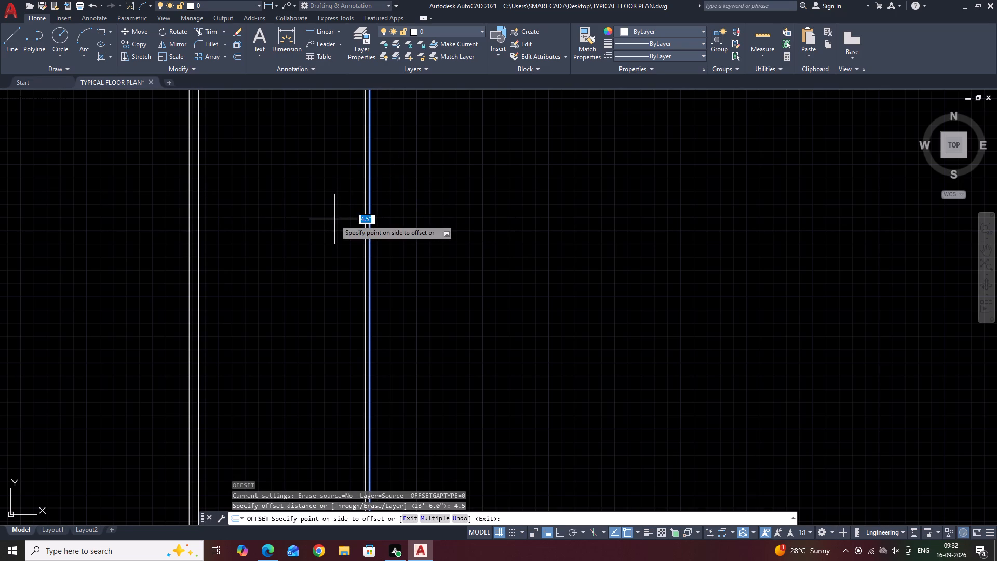
{"action": "left_click", "coordinate": [519, 207]}
{"action": "key", "text": "Escape"}
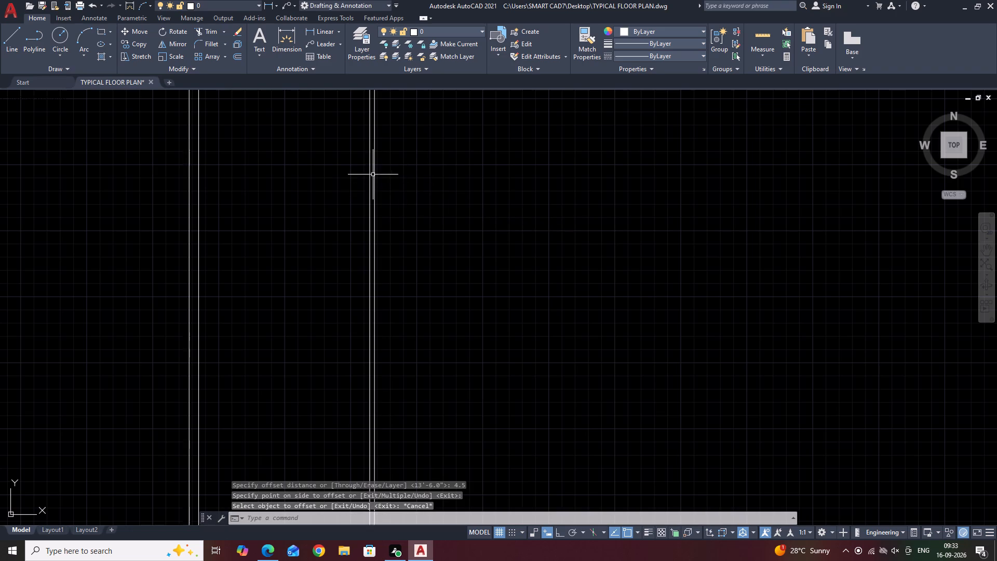
Offset the right line of the first partition wall 12' to the right.
{"action": "left_click", "coordinate": [375, 181]}
{"action": "key", "text": "o"}
{"action": "key", "text": "space"}
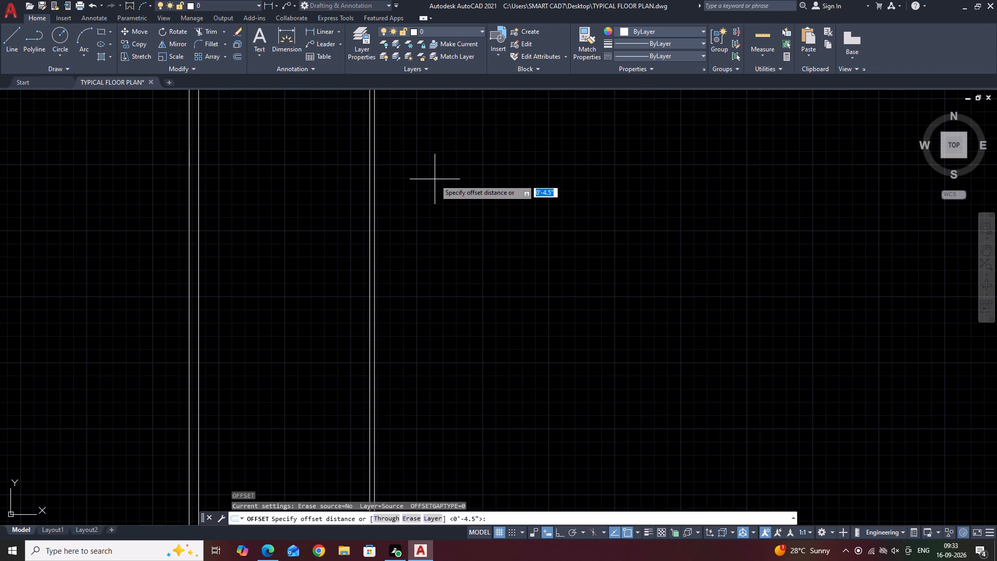
{"action": "type", "text": "12'"}
{"action": "key", "text": "Return"}
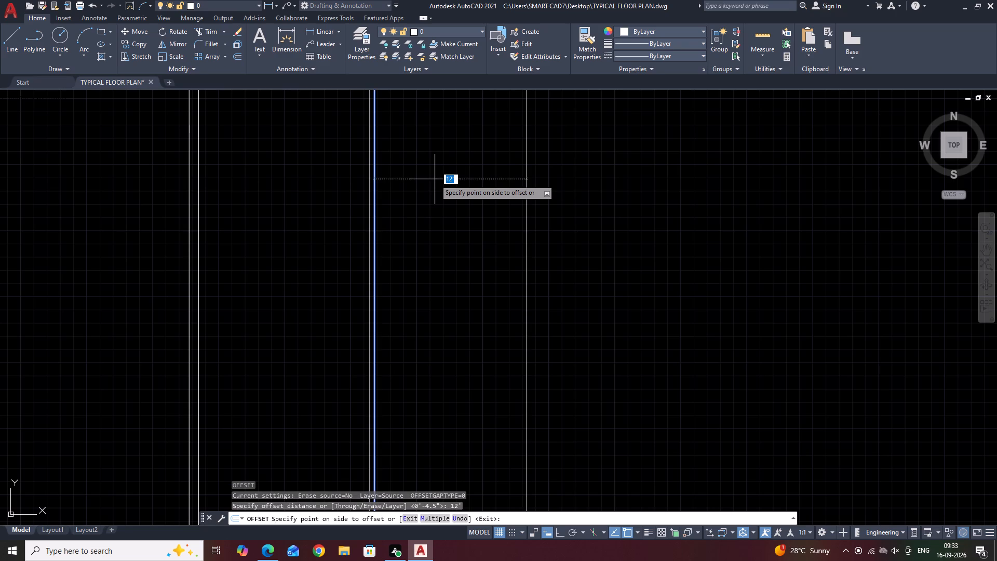
{"action": "left_click", "coordinate": [476, 236]}
{"action": "key", "text": "Escape"}
Offset the newest vertical line 4.5" to the right to form the second partition wall.
{"action": "left_click", "coordinate": [560, 194]}
{"action": "left_click", "coordinate": [503, 212]}
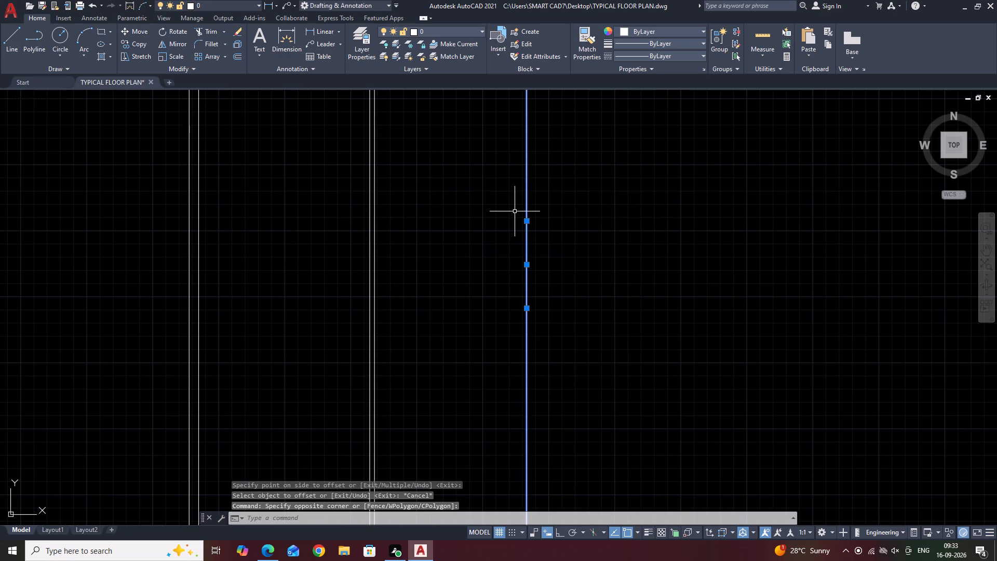
{"action": "type", "text": "O"}
{"action": "key", "text": "space"}
{"action": "type", "text": "4.5"}
{"action": "key", "text": "Return"}
{"action": "left_click_drag", "start_coordinate": [678, 216], "coordinate": [692, 240]}
{"action": "key", "text": "Escape"}
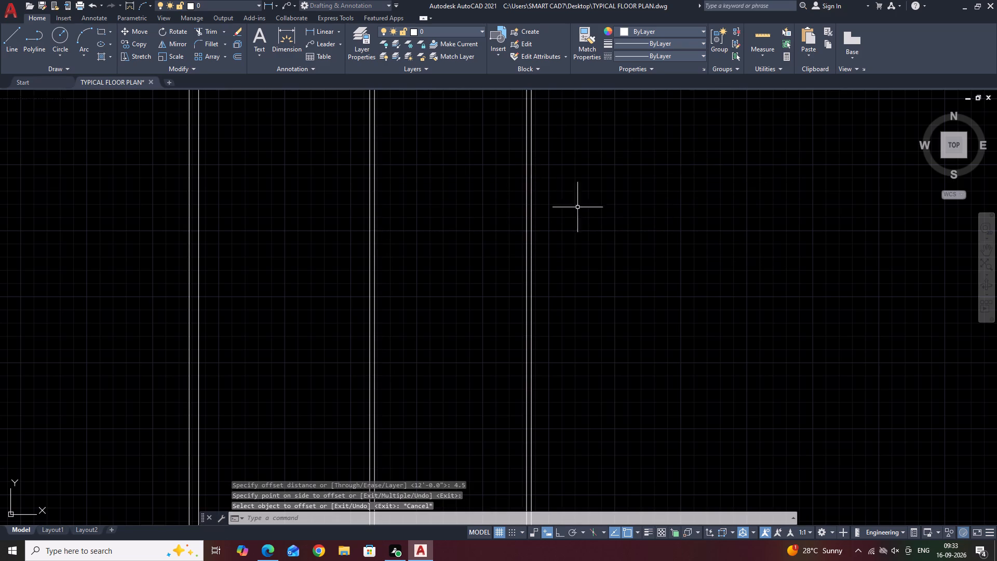
Offset the right line of the second partition wall 13'4.5" to the right.
{"action": "left_click", "coordinate": [532, 199]}
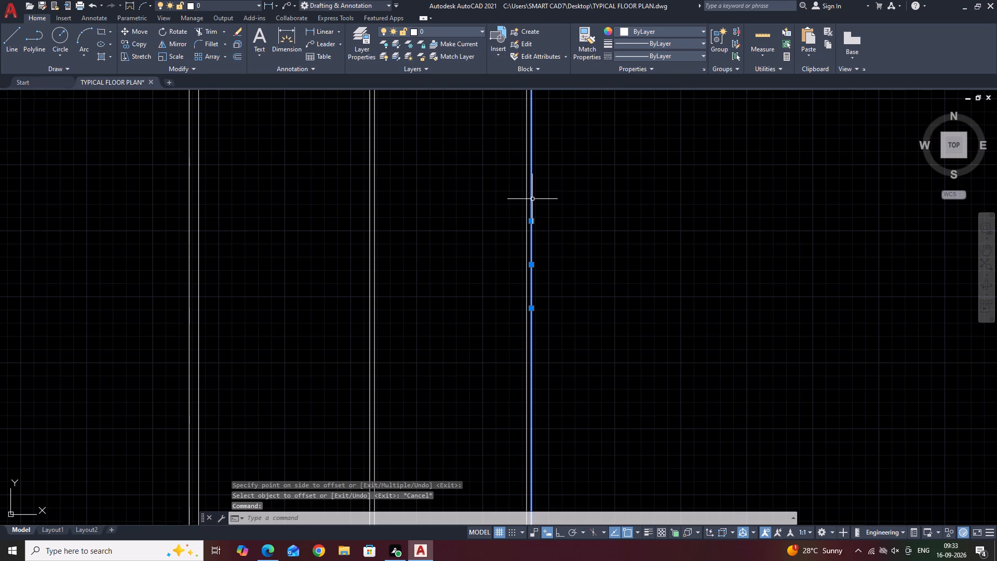
{"action": "type", "text": "O"}
{"action": "key", "text": "space"}
{"action": "middle_click_drag", "start_coordinate": [651, 233], "coordinate": [464, 259]}
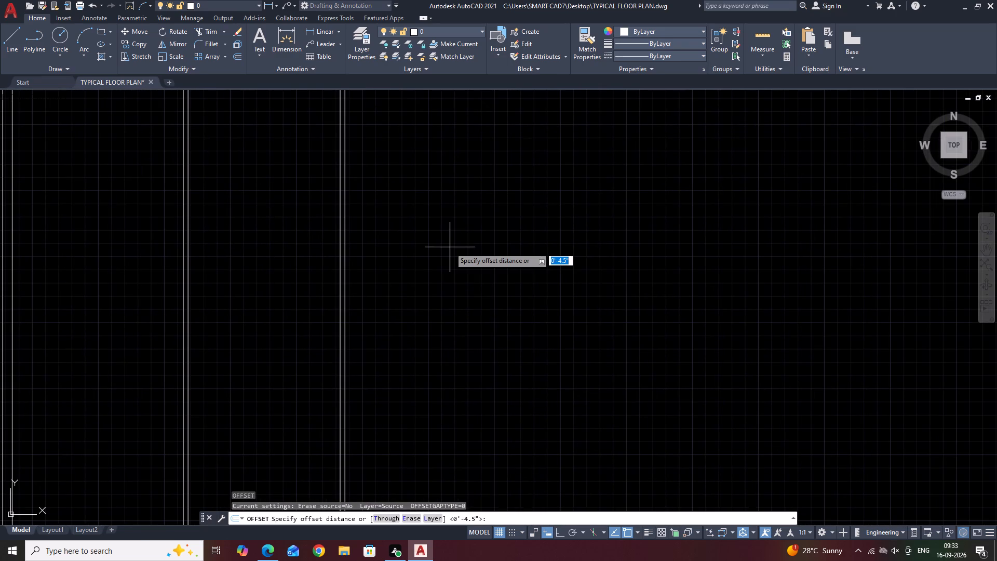
{"action": "type", "text": "13'4"}
{"action": "type", "text": ".5"}
{"action": "key", "text": "Return"}
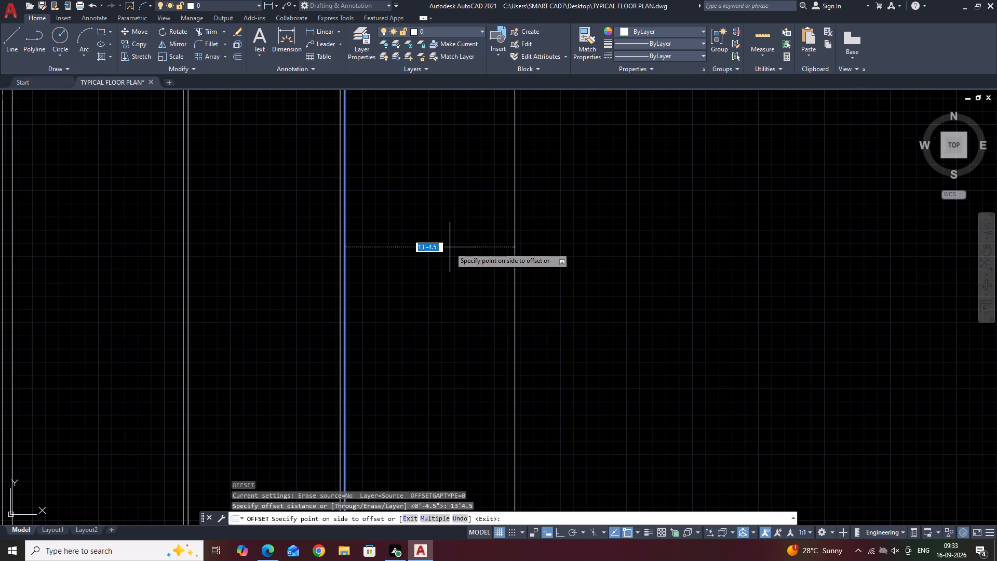
{"action": "left_click_drag", "start_coordinate": [461, 276], "coordinate": [462, 282]}
{"action": "key", "text": "Escape"}
Offset the rightmost vertical line 9" to the right to form the right outer wall.
{"action": "left_click", "coordinate": [529, 225]}
{"action": "left_click", "coordinate": [491, 245]}
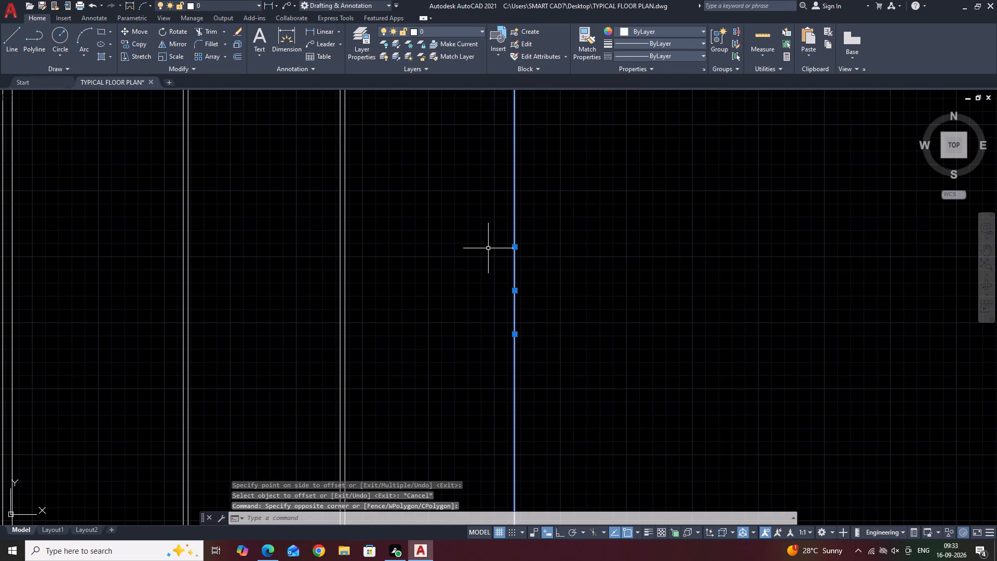
{"action": "type", "text": "O"}
{"action": "key", "text": "space"}
{"action": "middle_click_drag", "start_coordinate": [611, 256], "coordinate": [503, 251]}
{"action": "key", "text": "9"}
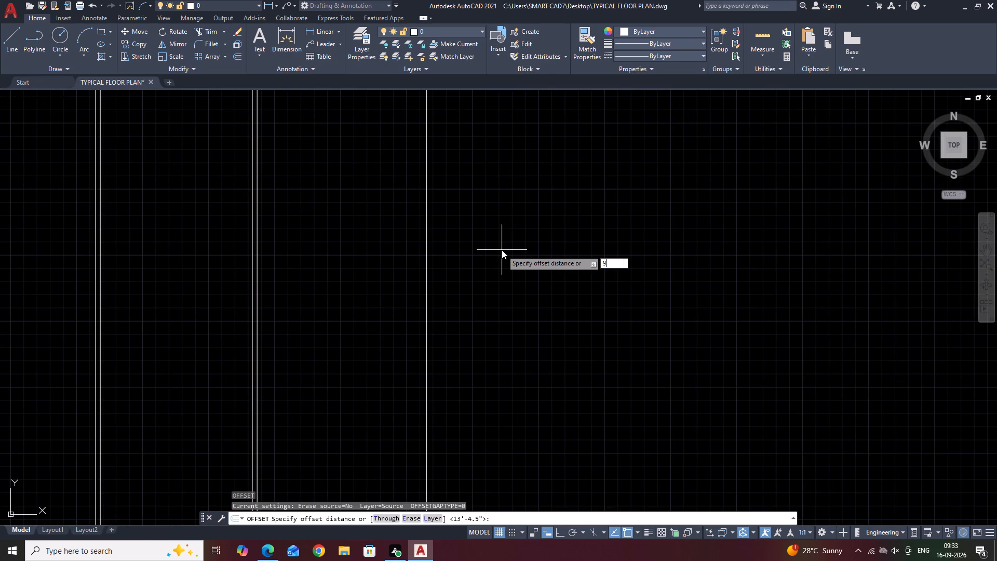
{"action": "key", "text": "Return"}
{"action": "left_click", "coordinate": [553, 250]}
{"action": "scroll", "coordinate": [546, 246], "scroll_direction": "down", "scroll_amount": 4}
{"action": "key", "text": "Escape"}
Draw a horizontal construction line across the upper part of the vertical wall lines.
{"action": "middle_click_drag", "start_coordinate": [522, 218], "coordinate": [578, 381]}
{"action": "key", "text": "x"}
{"action": "key", "text": "l"}
{"action": "key", "text": "space"}
{"action": "type", "text": "H"}
{"action": "key", "text": "space"}
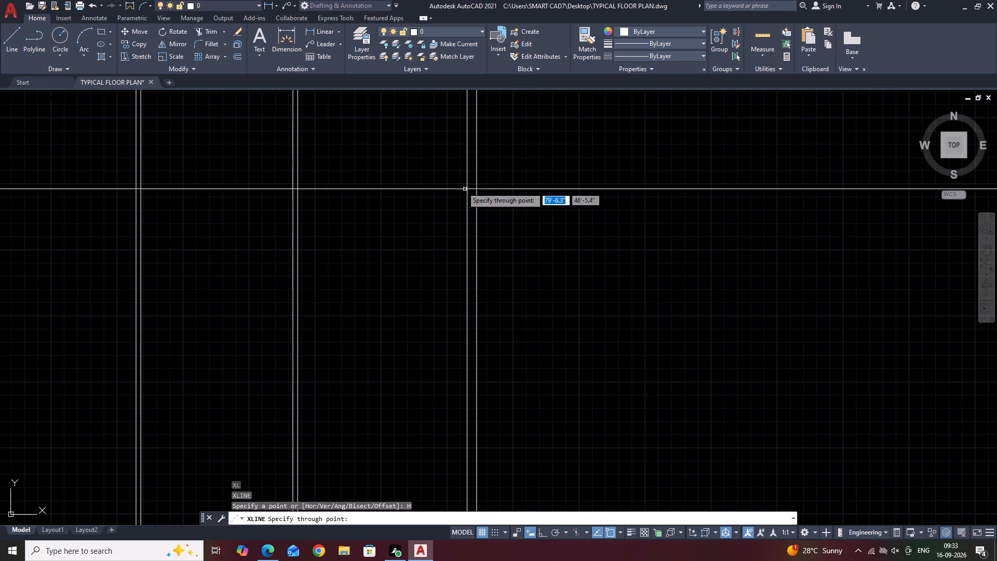
{"action": "left_click", "coordinate": [425, 133]}
{"action": "key", "text": "Escape"}
Offset the horizontal construction line 9" downward to form the top outer wall.
{"action": "left_click_drag", "start_coordinate": [562, 168], "coordinate": [557, 156]}
{"action": "left_click", "coordinate": [533, 108]}
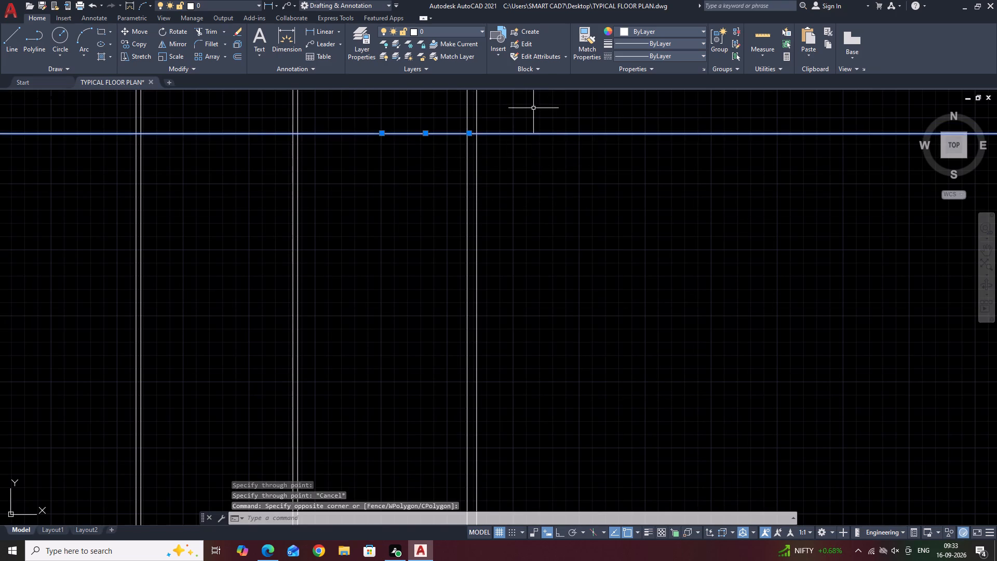
{"action": "middle_click_drag", "start_coordinate": [548, 125], "coordinate": [605, 195]}
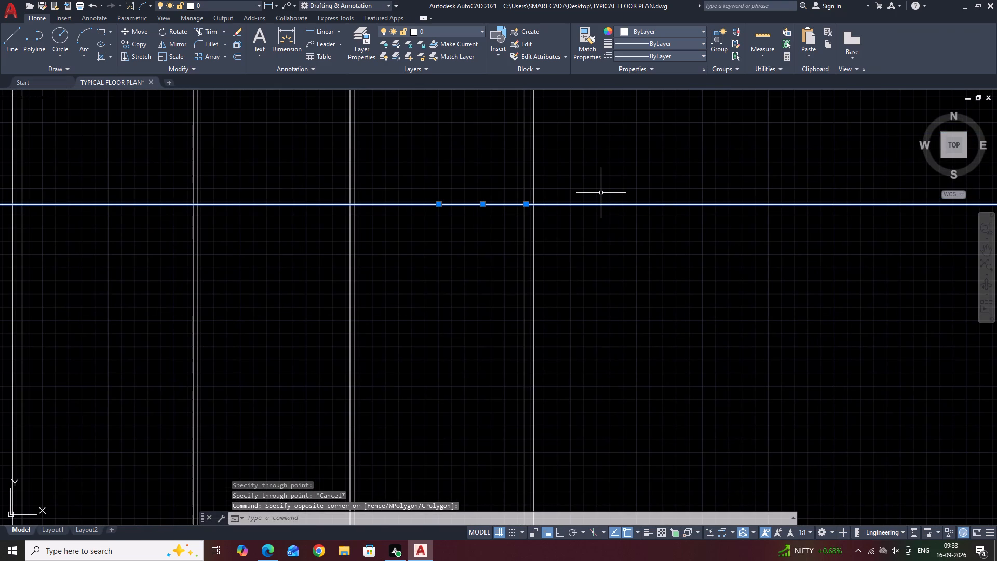
{"action": "type", "text": "O"}
{"action": "key", "text": "space"}
{"action": "key", "text": "9"}
{"action": "key", "text": "space"}
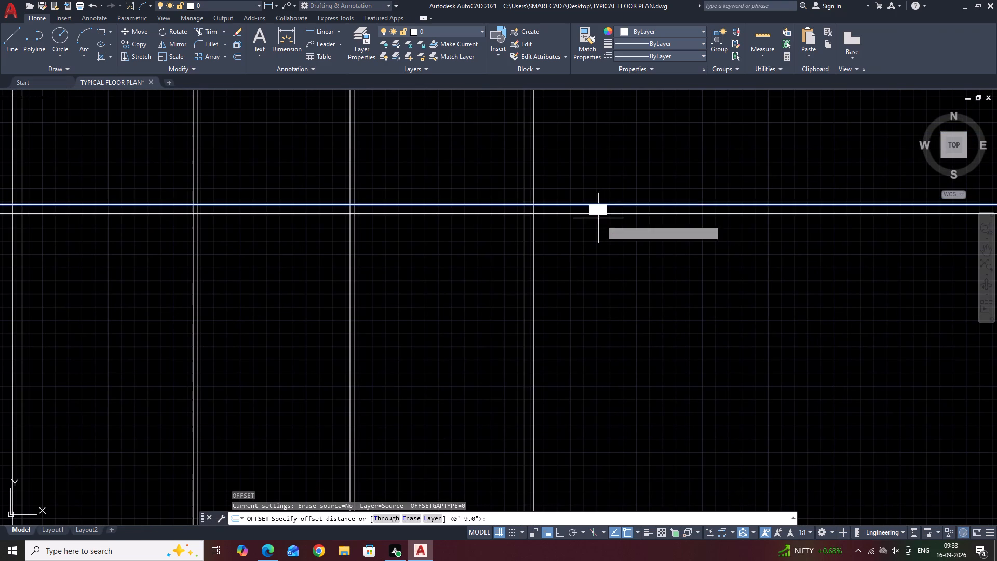
{"action": "left_click", "coordinate": [592, 235]}
{"action": "key", "text": "Escape"}
Offset the lower line of the top outer wall 12' downward.
{"action": "left_click", "coordinate": [582, 214]}
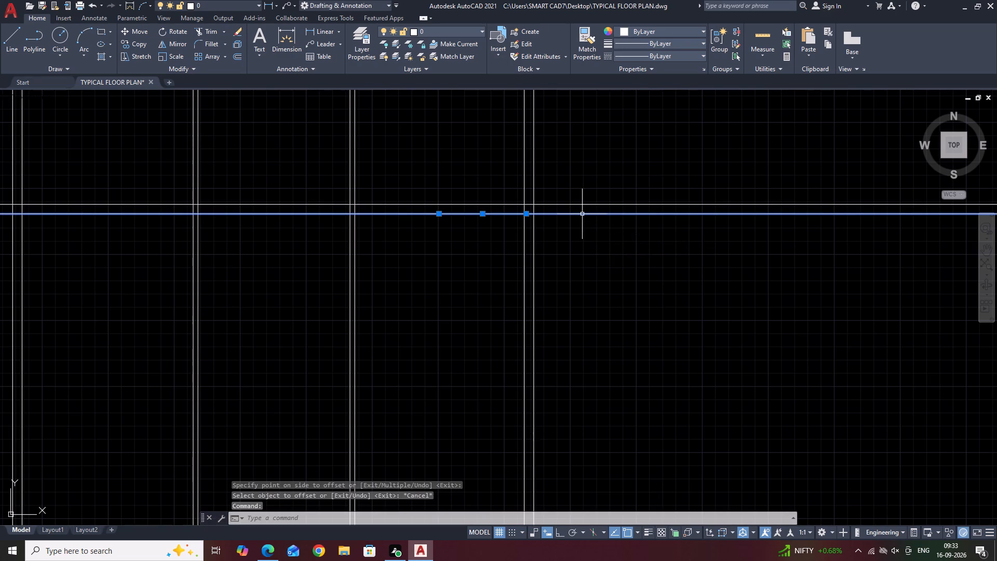
{"action": "type", "text": "O"}
{"action": "key", "text": "space"}
{"action": "type", "text": "12'"}
{"action": "key", "text": "Return"}
{"action": "left_click", "coordinate": [559, 314]}
{"action": "key", "text": "Escape"}
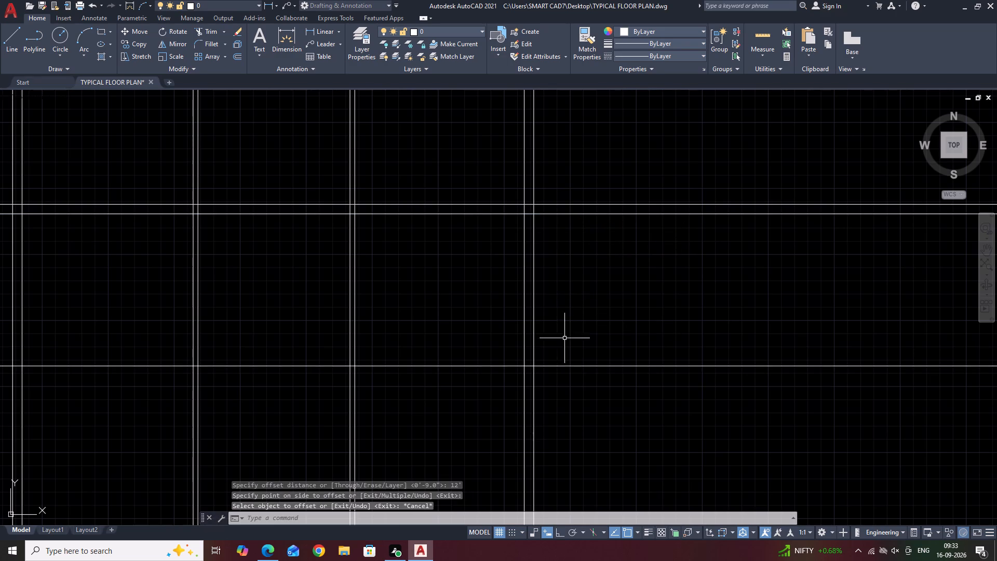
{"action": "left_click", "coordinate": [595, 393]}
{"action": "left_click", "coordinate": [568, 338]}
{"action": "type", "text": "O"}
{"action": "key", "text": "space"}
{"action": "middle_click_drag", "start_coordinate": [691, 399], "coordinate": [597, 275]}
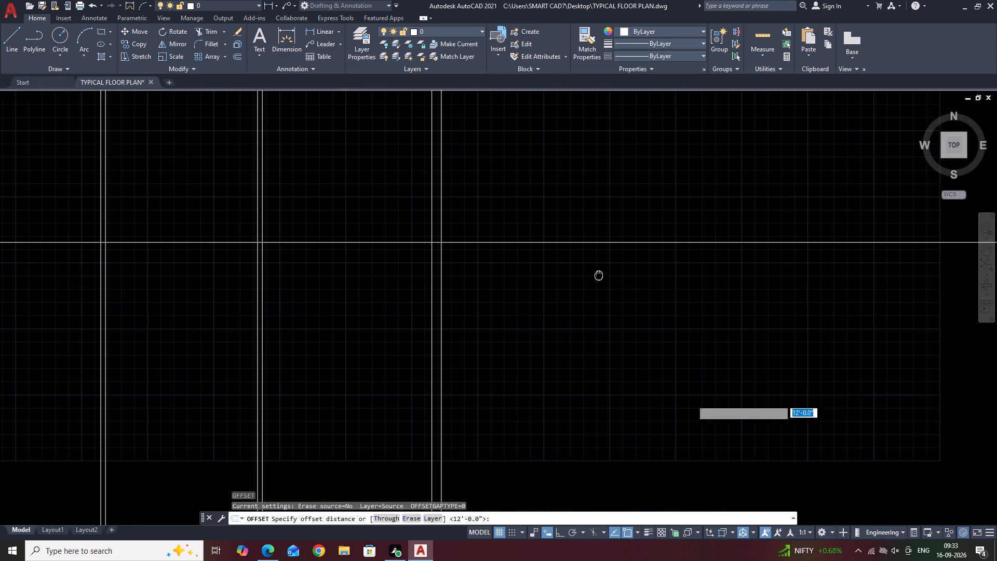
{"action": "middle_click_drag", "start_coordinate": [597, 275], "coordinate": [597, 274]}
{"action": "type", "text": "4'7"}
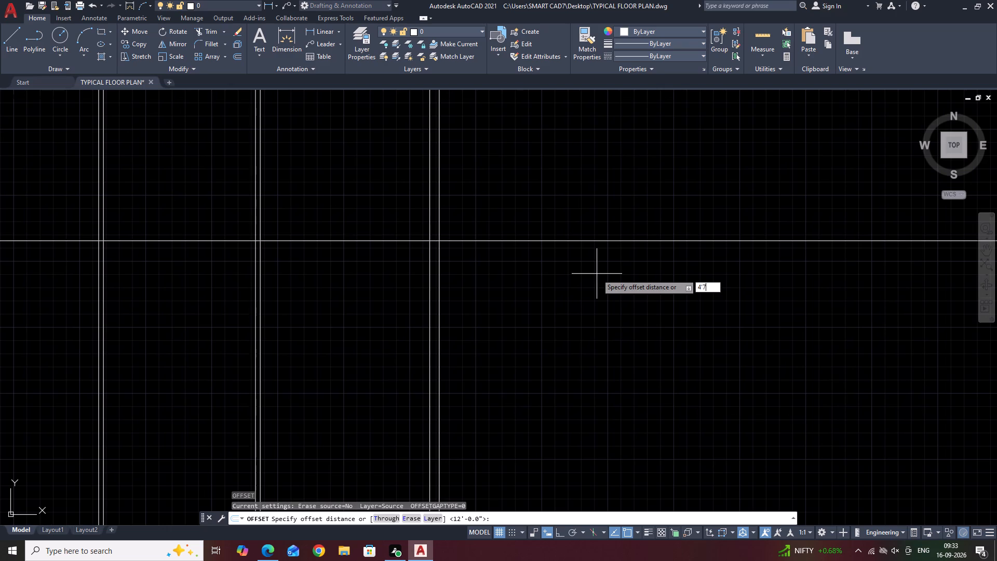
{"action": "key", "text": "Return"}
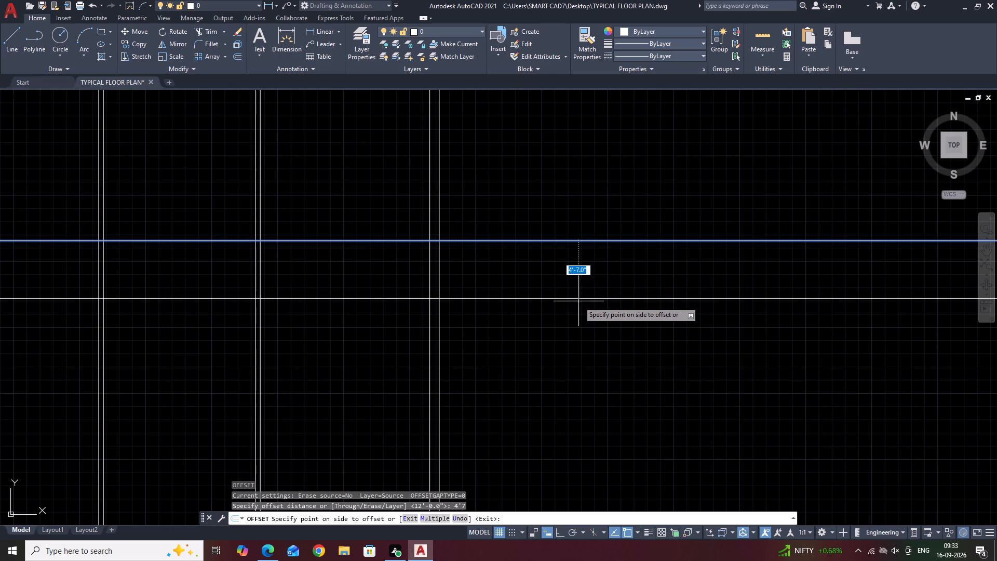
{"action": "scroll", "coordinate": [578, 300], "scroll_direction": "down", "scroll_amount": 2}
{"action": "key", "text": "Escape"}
Offset the lowest horizontal line 4.5" downward to form a horizontal partition wall.
{"action": "left_click", "coordinate": [576, 275]}
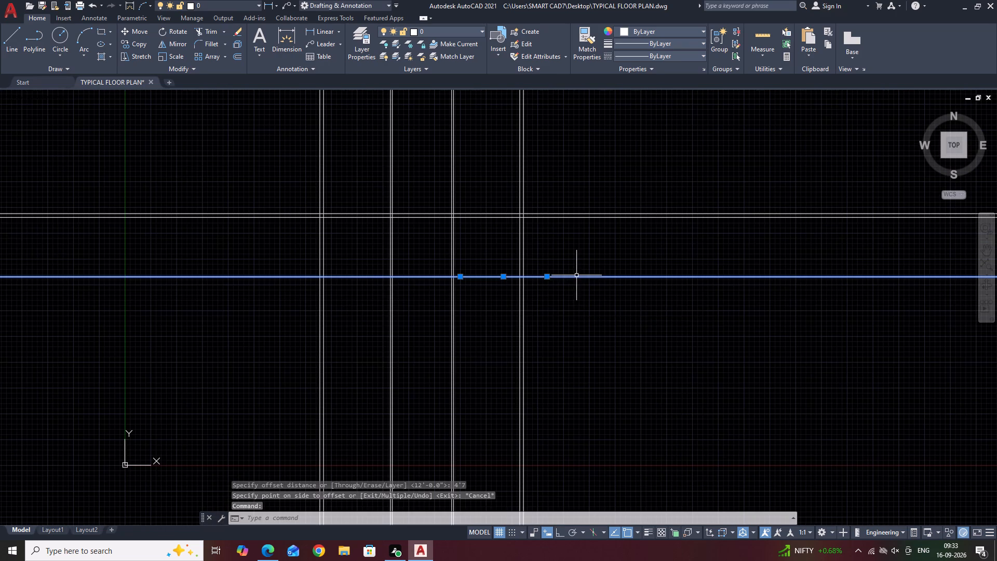
{"action": "type", "text": "O"}
{"action": "key", "text": "space"}
{"action": "type", "text": "4.5"}
{"action": "key", "text": "Return"}
{"action": "left_click", "coordinate": [574, 313]}
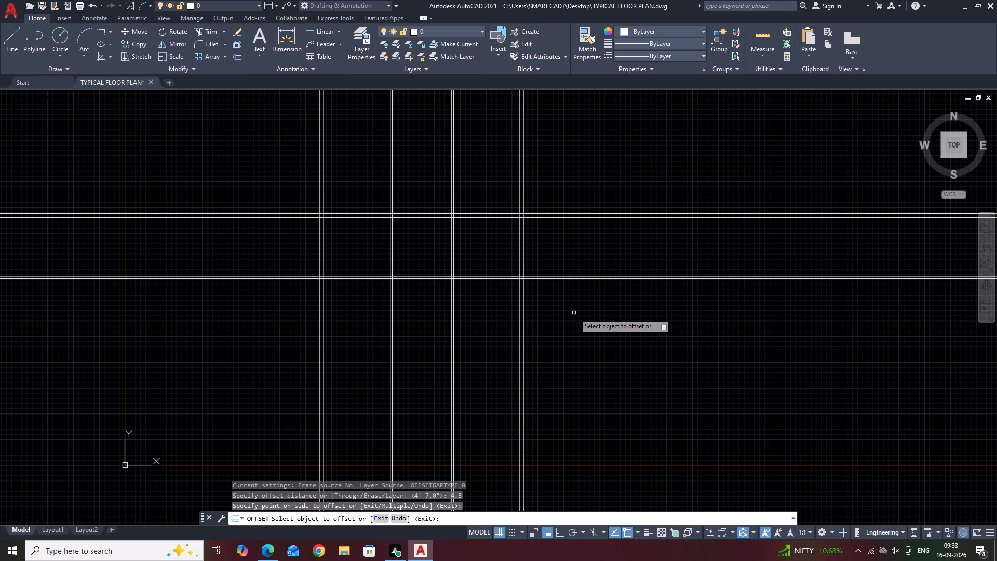
{"action": "key", "text": "Escape"}
Offset the lower line of the horizontal partition wall 4'7" downward.
{"action": "scroll", "coordinate": [553, 277], "scroll_direction": "up", "scroll_amount": 3}
{"action": "left_click", "coordinate": [553, 277]}
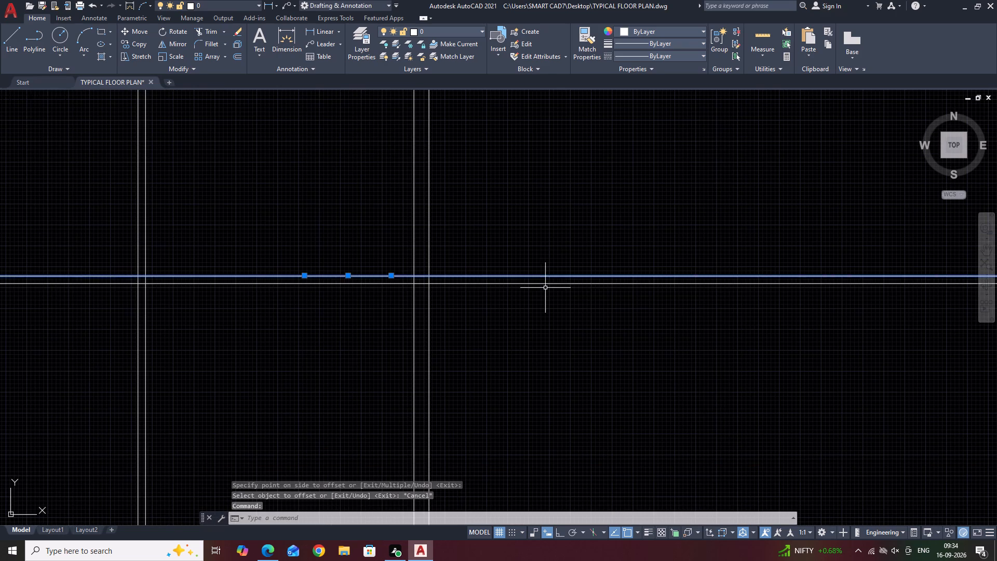
{"action": "key", "text": "Escape"}
{"action": "left_click", "coordinate": [544, 283]}
{"action": "type", "text": "O"}
{"action": "key", "text": "space"}
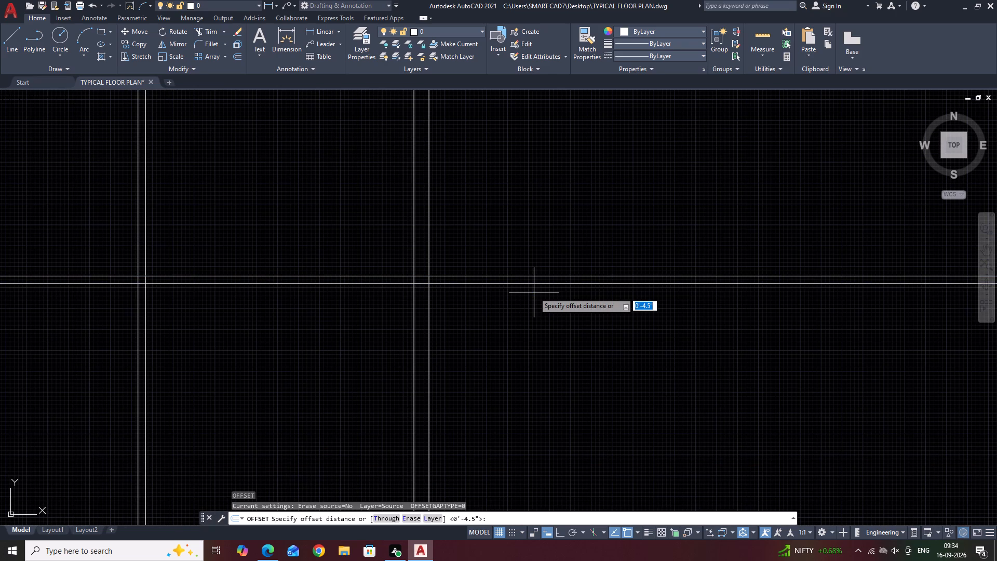
{"action": "type", "text": "4'7"}
{"action": "key", "text": "Return"}
{"action": "left_click", "coordinate": [547, 327]}
{"action": "middle_click_drag", "start_coordinate": [680, 391], "coordinate": [543, 319]}
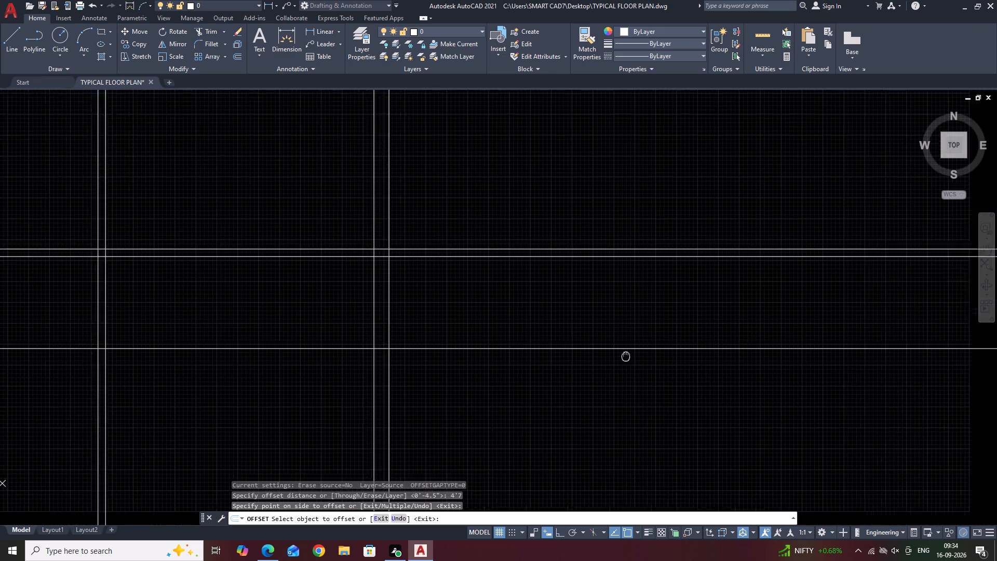
{"action": "middle_click_drag", "start_coordinate": [543, 319], "coordinate": [509, 305]}
{"action": "key", "text": "Escape"}
Offset the lowest horizontal line 4.5" downward to form the second horizontal partition wall.
{"action": "left_click_drag", "start_coordinate": [513, 362], "coordinate": [503, 341]}
{"action": "left_click", "coordinate": [435, 278]}
{"action": "key", "text": "o"}
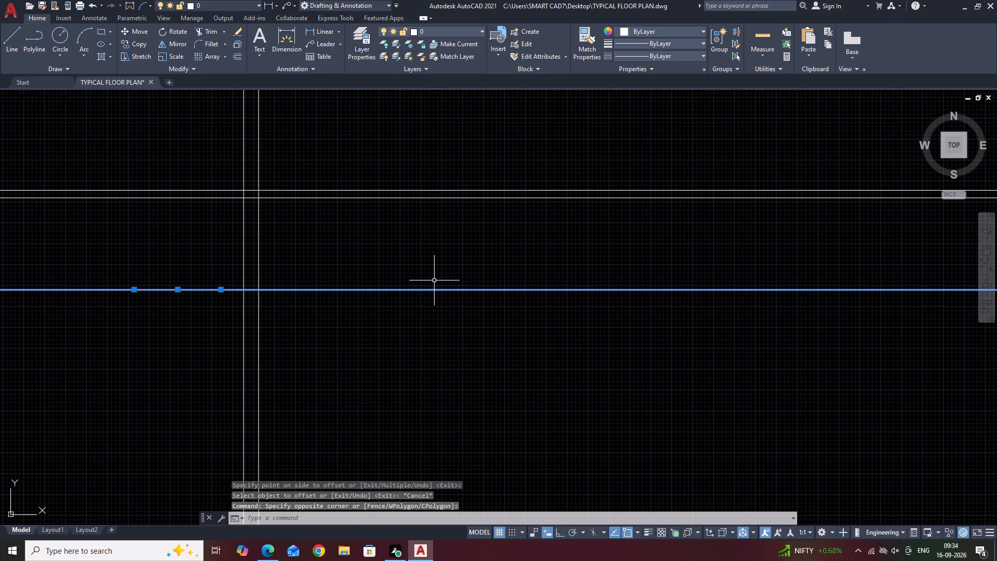
{"action": "key", "text": "space"}
{"action": "type", "text": "4.5"}
{"action": "key", "text": "Return"}
{"action": "left_click", "coordinate": [430, 357]}
{"action": "key", "text": "Escape"}
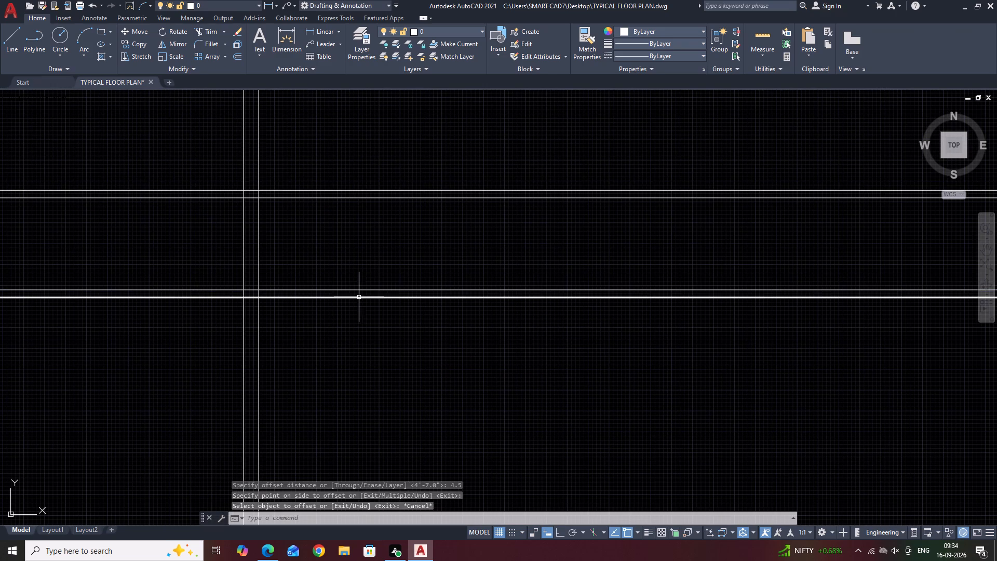
Offset the lower line of the second horizontal partition wall 4'6" downward.
{"action": "left_click", "coordinate": [358, 297]}
{"action": "key", "text": "o"}
{"action": "key", "text": "space"}
{"action": "middle_click_drag", "start_coordinate": [437, 377], "coordinate": [404, 312]}
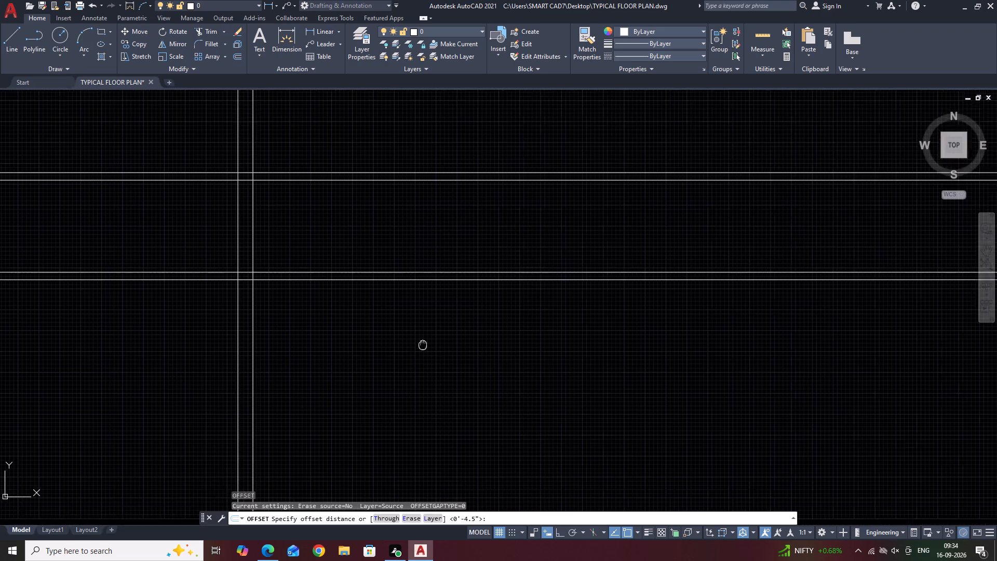
{"action": "middle_click_drag", "start_coordinate": [404, 312], "coordinate": [392, 290]}
{"action": "scroll", "coordinate": [462, 296], "scroll_direction": "down", "scroll_amount": 3}
{"action": "type", "text": "4'6"}
{"action": "key", "text": "Return"}
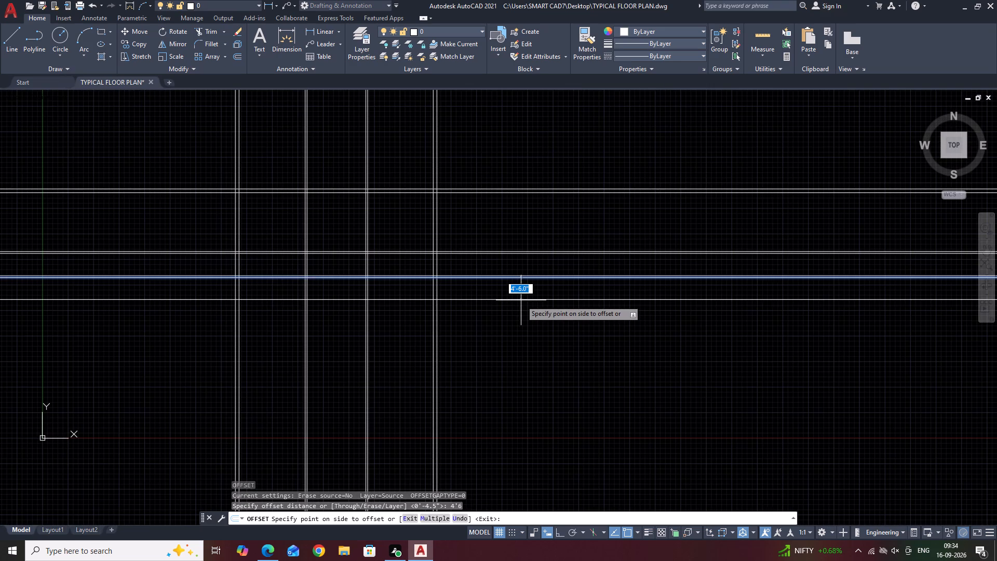
{"action": "left_click", "coordinate": [515, 357]}
{"action": "key", "text": "Escape"}
Offset the lowest horizontal line 4.5" downward to form the third horizontal partition wall.
{"action": "left_click", "coordinate": [502, 298]}
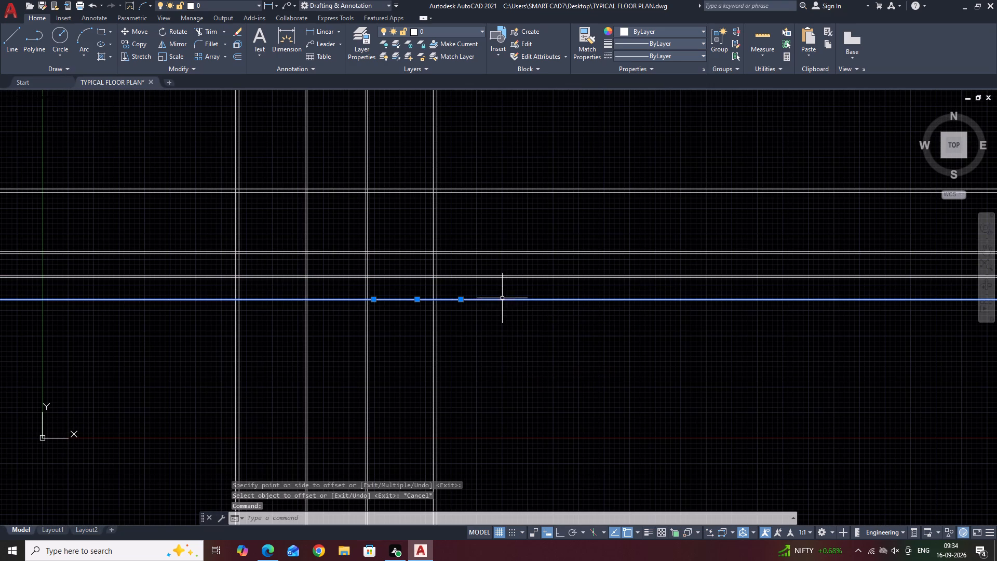
{"action": "key", "text": "o"}
{"action": "key", "text": "space"}
{"action": "type", "text": "4.5"}
{"action": "key", "text": "Return"}
{"action": "left_click", "coordinate": [531, 348]}
{"action": "key", "text": "Escape"}
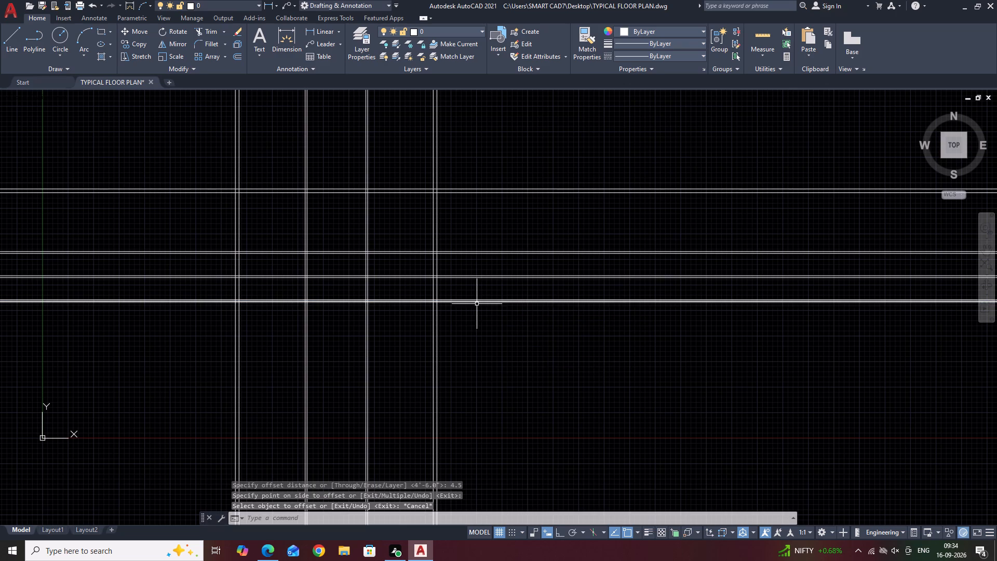
Offset the lower line of the third horizontal partition wall 12'5" downward.
{"action": "left_click", "coordinate": [476, 301]}
{"action": "key", "text": "o"}
{"action": "key", "text": "space"}
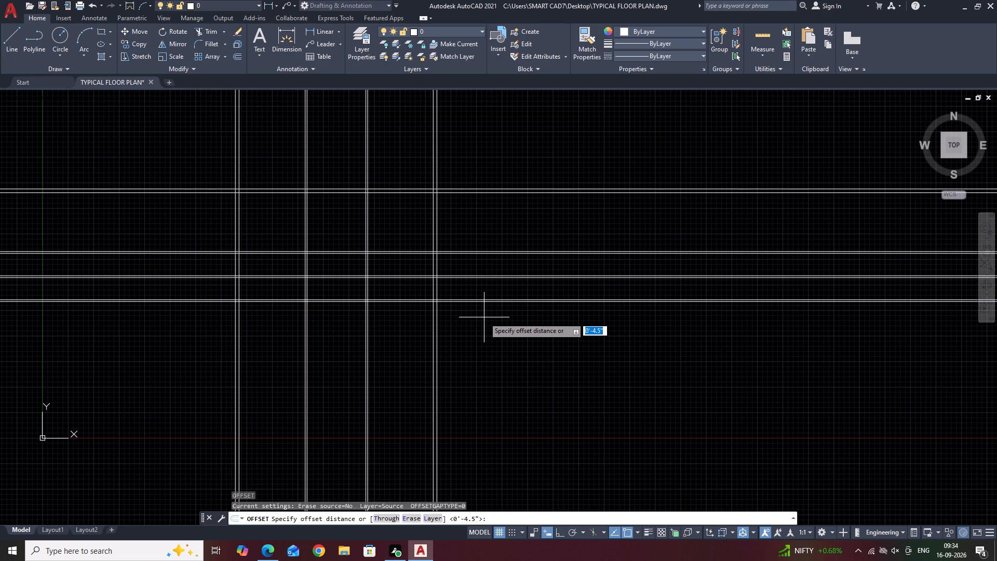
{"action": "type", "text": "12'5"}
{"action": "key", "text": "Return"}
{"action": "left_click", "coordinate": [480, 367]}
{"action": "key", "text": "Escape"}
Offset the lowest horizontal line 4.5" downward to form the bottom wall.
{"action": "left_click", "coordinate": [482, 365]}
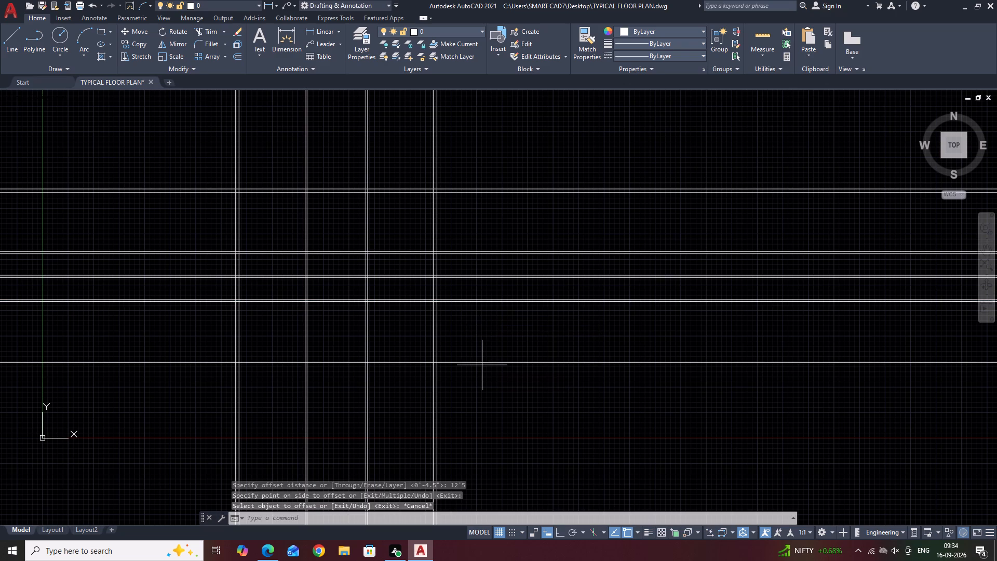
{"action": "left_click", "coordinate": [477, 359]}
{"action": "type", "text": "O"}
{"action": "key", "text": "space"}
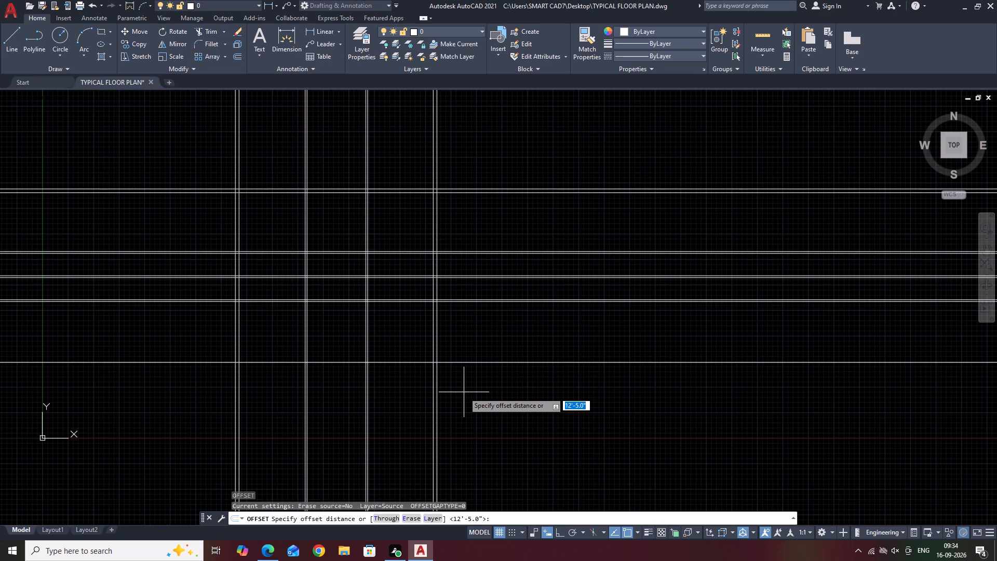
{"action": "type", "text": "4.5"}
{"action": "key", "text": "Return"}
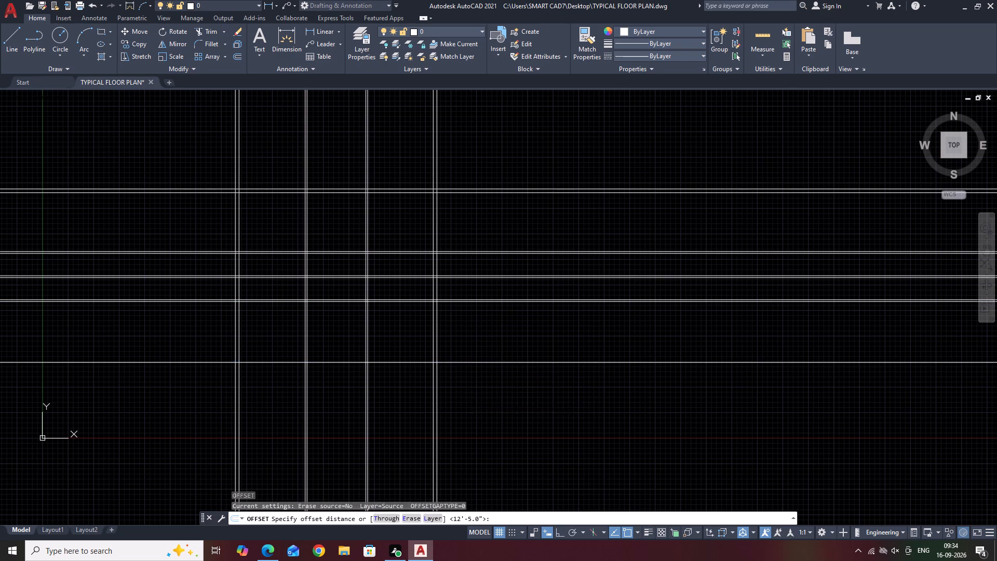
{"action": "left_click", "coordinate": [462, 394]}
{"action": "key", "text": "Escape"}
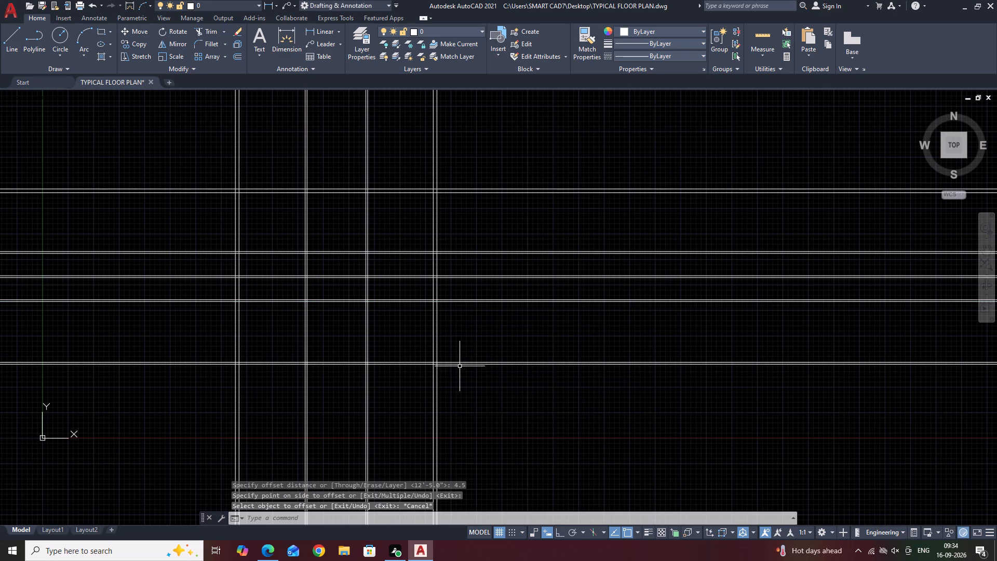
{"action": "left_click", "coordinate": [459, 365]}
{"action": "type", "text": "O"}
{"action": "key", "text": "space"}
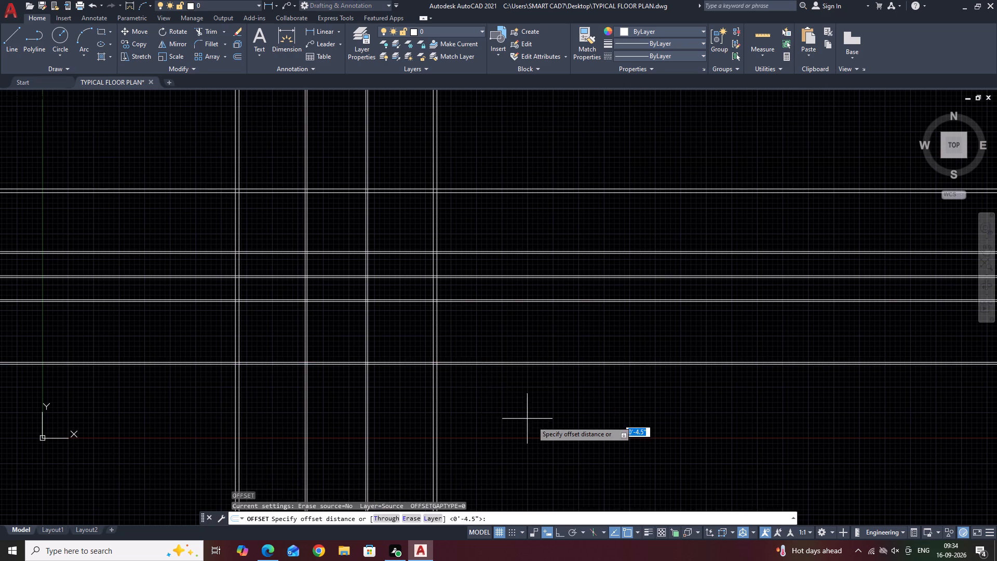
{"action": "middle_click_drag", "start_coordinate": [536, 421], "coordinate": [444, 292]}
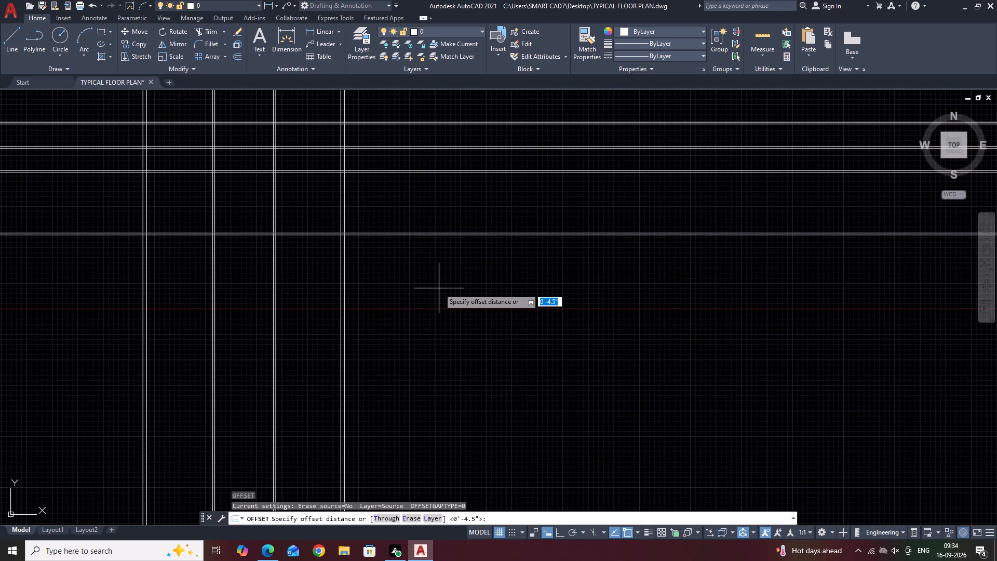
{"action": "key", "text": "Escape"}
Trim all construction line ends extending beyond the outer walls on the top, left, bottom and right sides of the plan.
{"action": "middle_click_drag", "start_coordinate": [492, 246], "coordinate": [538, 300]}
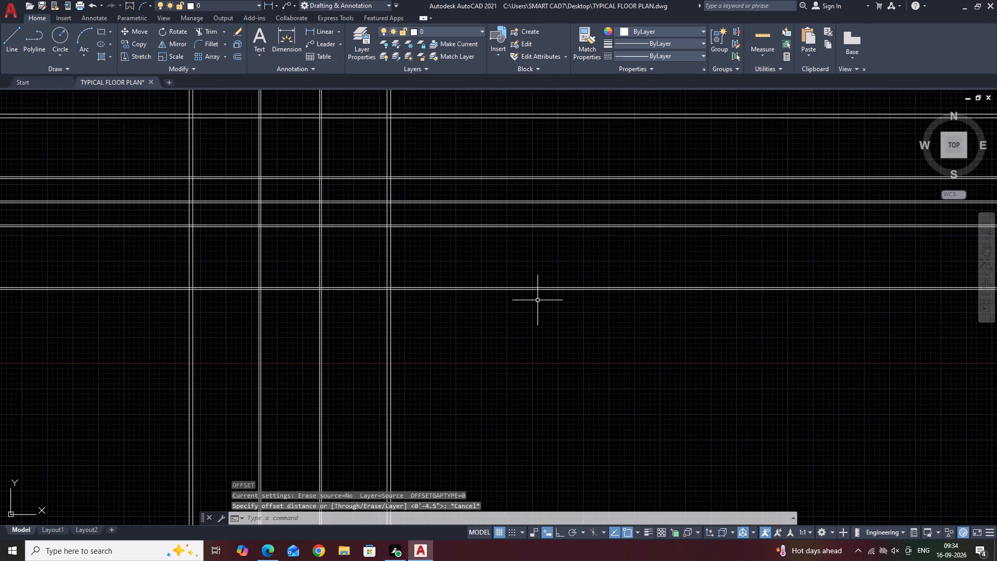
{"action": "middle_click_drag", "start_coordinate": [465, 203], "coordinate": [511, 282]}
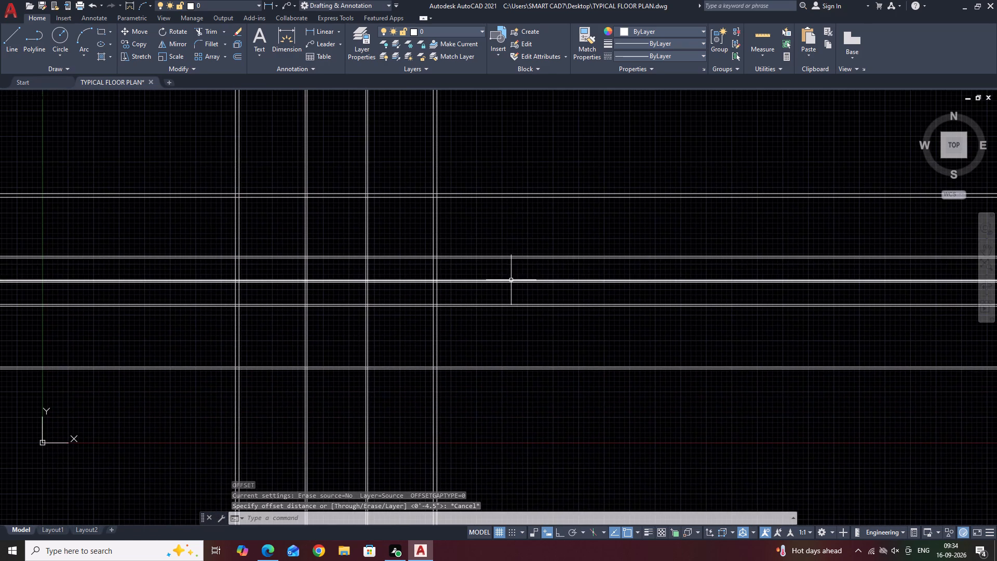
{"action": "key", "text": "t"}
{"action": "key", "text": "r"}
{"action": "key", "text": "space"}
{"action": "left_click", "coordinate": [507, 145]}
{"action": "left_click", "coordinate": [204, 125]}
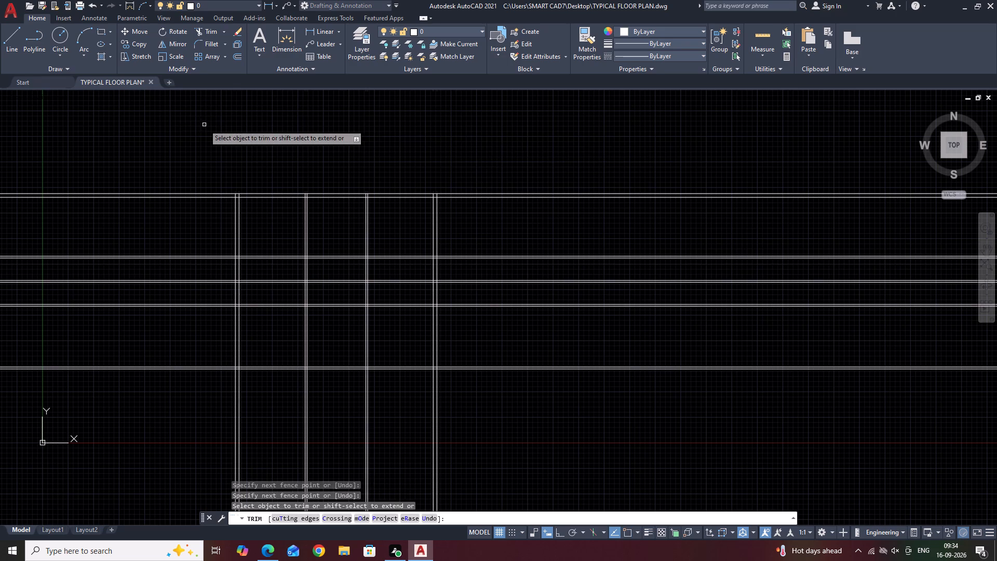
{"action": "left_click", "coordinate": [199, 129]}
{"action": "left_click", "coordinate": [168, 382]}
{"action": "left_click", "coordinate": [433, 392]}
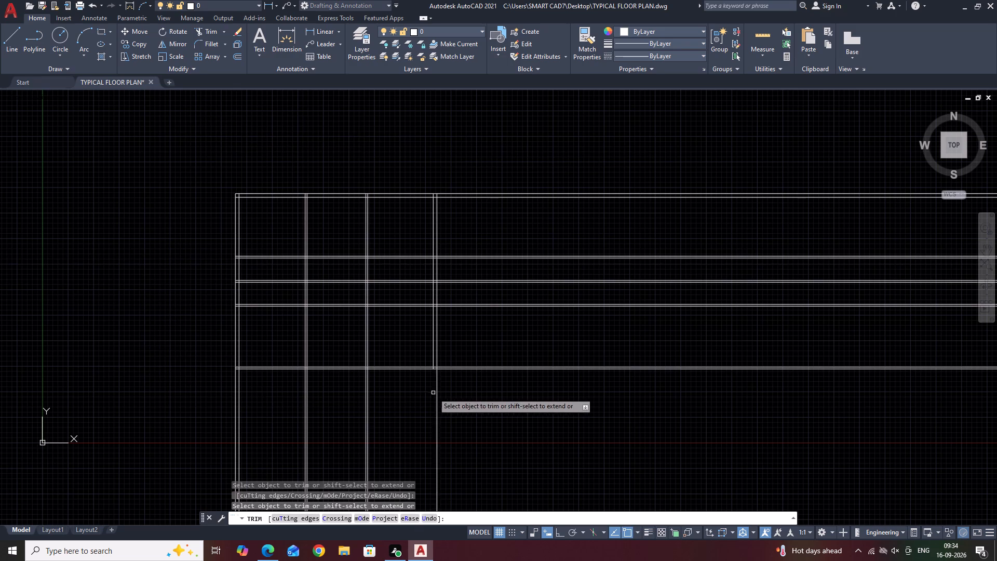
{"action": "left_click", "coordinate": [503, 388]}
{"action": "left_click", "coordinate": [183, 391]}
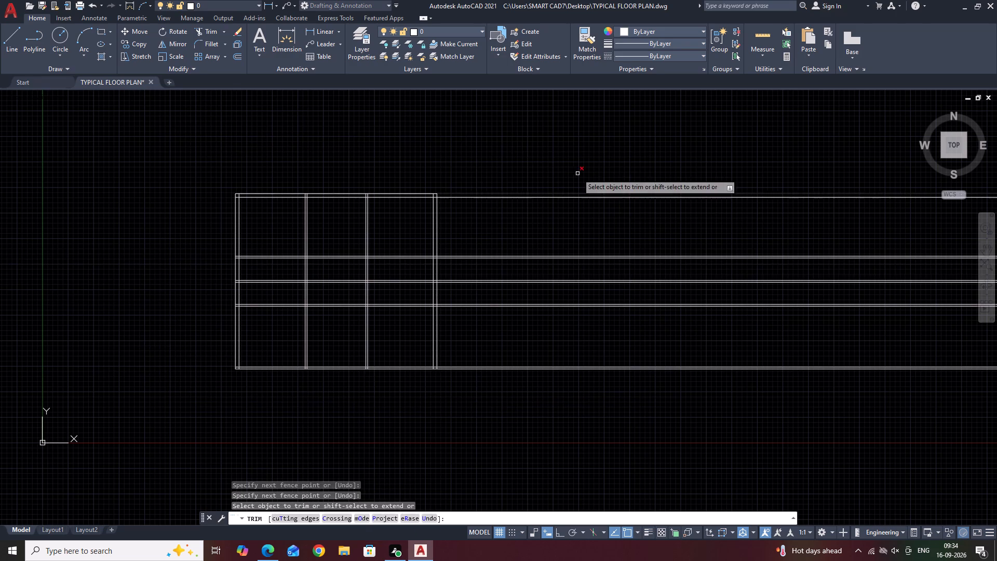
{"action": "left_click", "coordinate": [567, 168]}
{"action": "left_click", "coordinate": [535, 387]}
{"action": "key", "text": "Escape"}
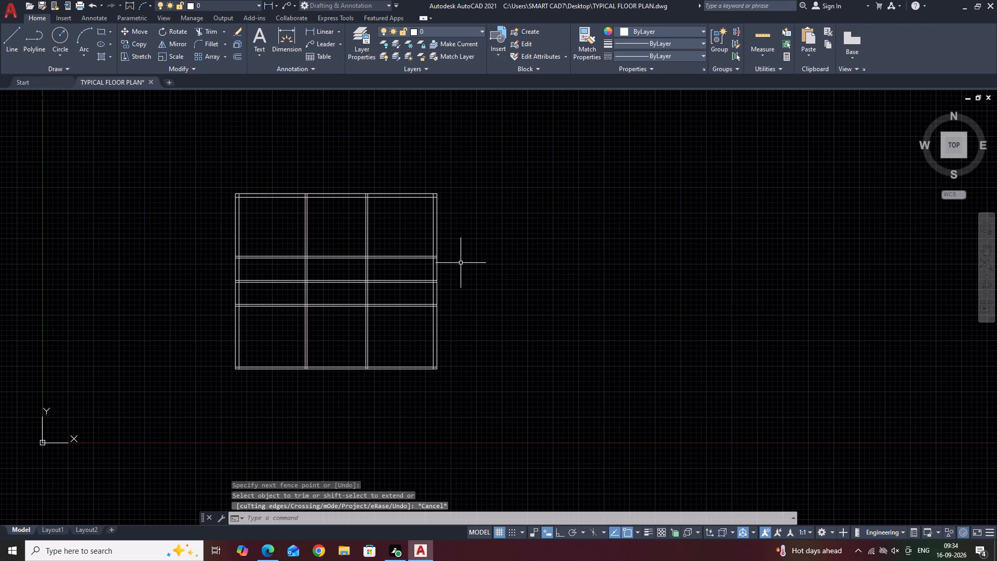
Trim the three horizontal partition walls out of the middle and right bays of the plan.
{"action": "middle_click_drag", "start_coordinate": [386, 226], "coordinate": [492, 316]}
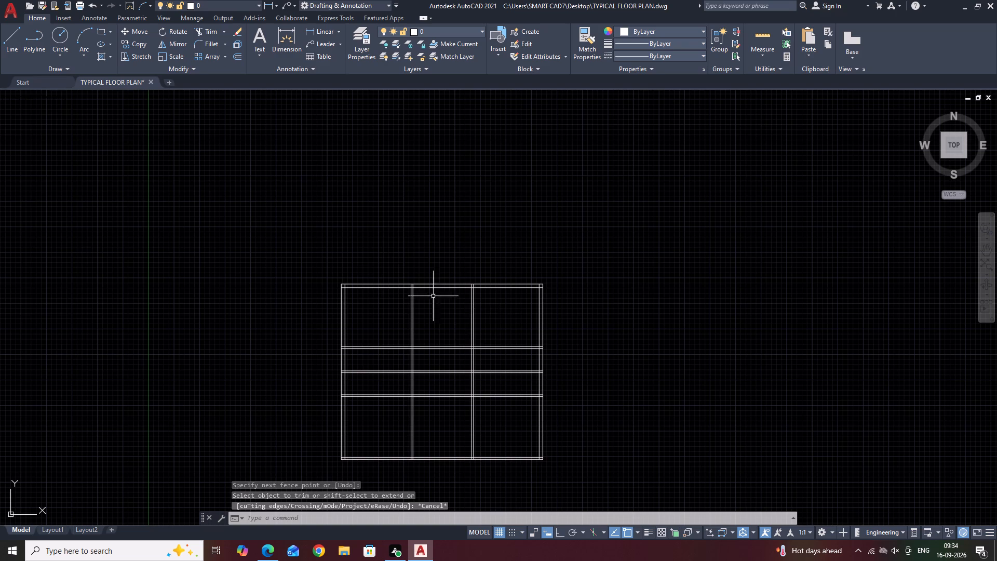
{"action": "middle_click_drag", "start_coordinate": [417, 400], "coordinate": [500, 268]}
{"action": "type", "text": "TR"}
{"action": "key", "text": "space"}
{"action": "left_click", "coordinate": [536, 181]}
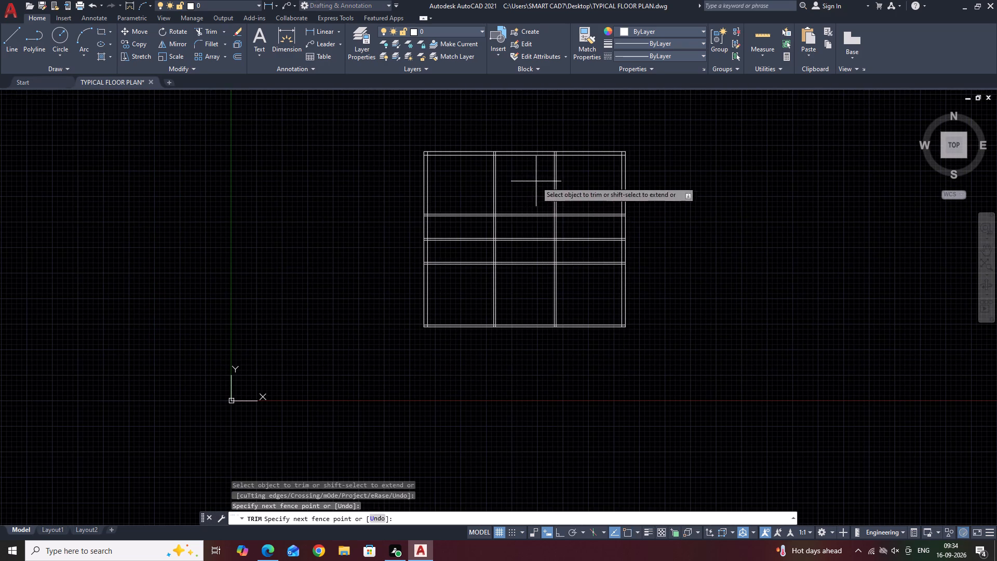
{"action": "left_click", "coordinate": [537, 293]}
{"action": "left_click", "coordinate": [584, 181]}
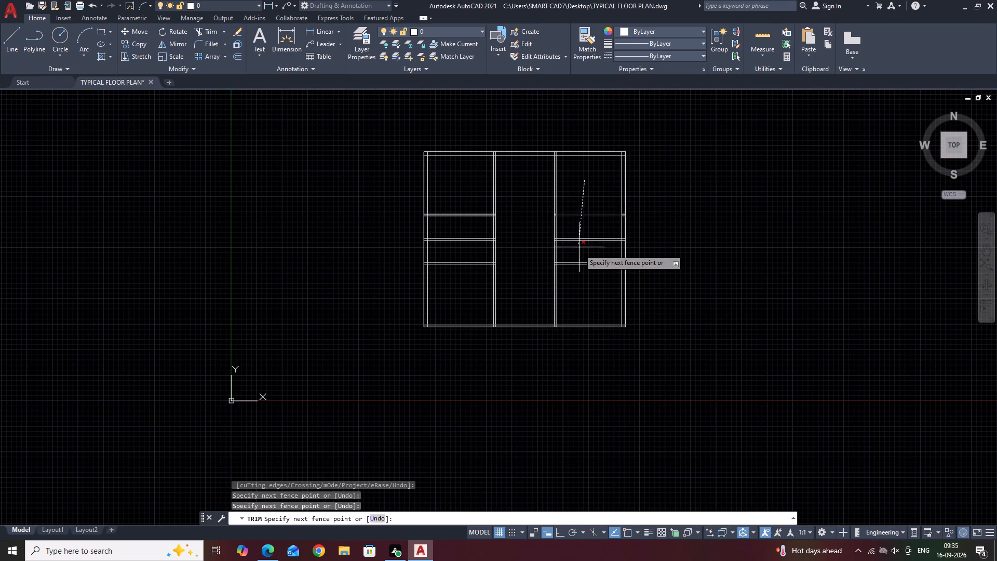
{"action": "left_click", "coordinate": [583, 288]}
{"action": "key", "text": "Escape"}
Erase the leftover partition line stubs inside the right bay's two vertical walls.
{"action": "left_click", "coordinate": [542, 181]}
{"action": "left_click", "coordinate": [685, 287]}
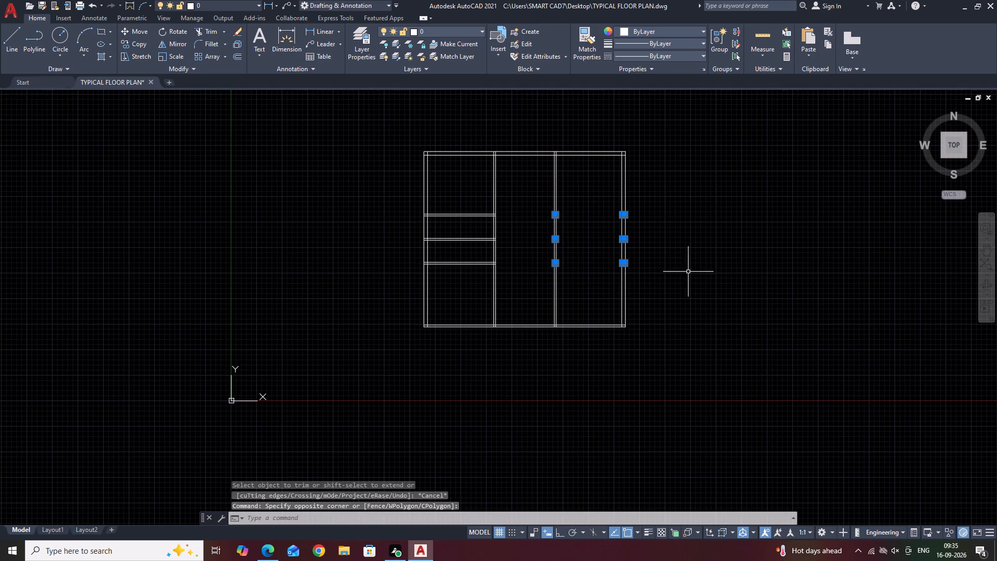
{"action": "middle_click_drag", "start_coordinate": [666, 175], "coordinate": [649, 275]}
{"action": "key", "text": "Delete"}
Trim both lines of the top outer wall across the middle bay, between the two inner vertical walls.
{"action": "scroll", "coordinate": [495, 263], "scroll_direction": "up", "scroll_amount": 2}
{"action": "middle_click_drag", "start_coordinate": [532, 185], "coordinate": [529, 217]}
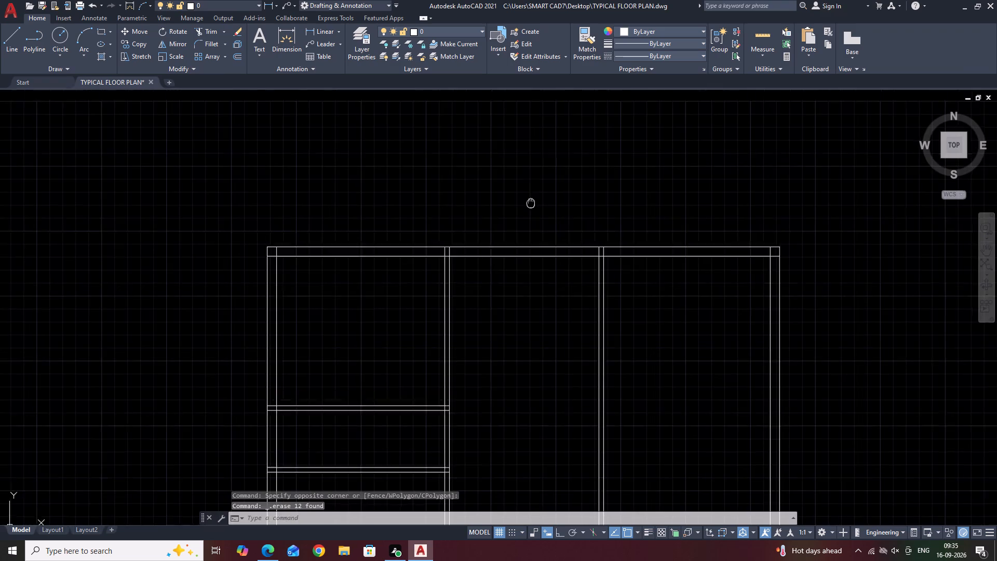
{"action": "middle_click_drag", "start_coordinate": [529, 217], "coordinate": [520, 260]}
{"action": "key", "text": "t"}
{"action": "key", "text": "r"}
{"action": "key", "text": "space"}
{"action": "left_click", "coordinate": [515, 247]}
{"action": "left_click", "coordinate": [507, 364]}
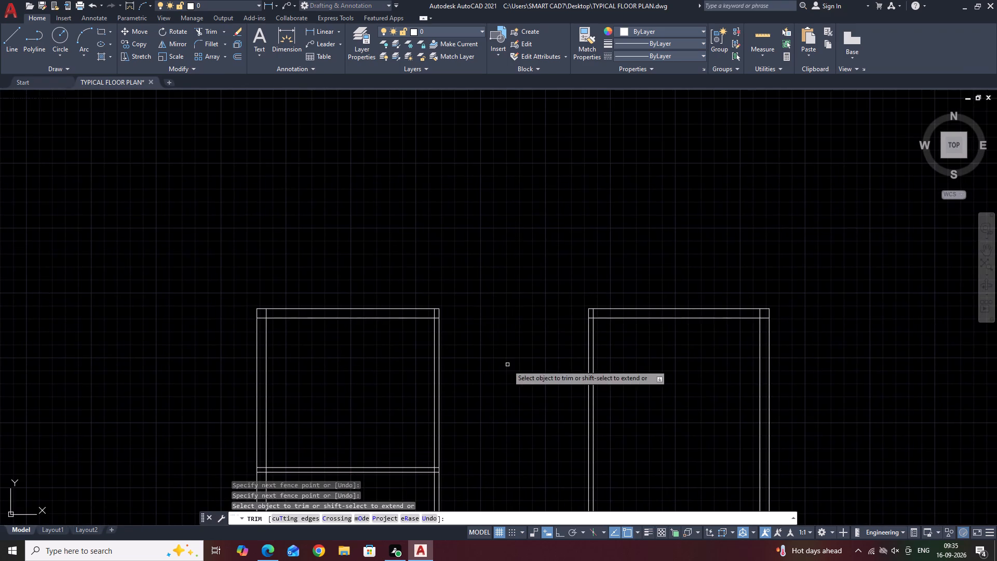
{"action": "key", "text": "Escape"}
Offset the bottom wall's inner line 14'9" upward.
{"action": "middle_click_drag", "start_coordinate": [658, 337], "coordinate": [627, 287]}
{"action": "middle_click_drag", "start_coordinate": [504, 251], "coordinate": [548, 222]}
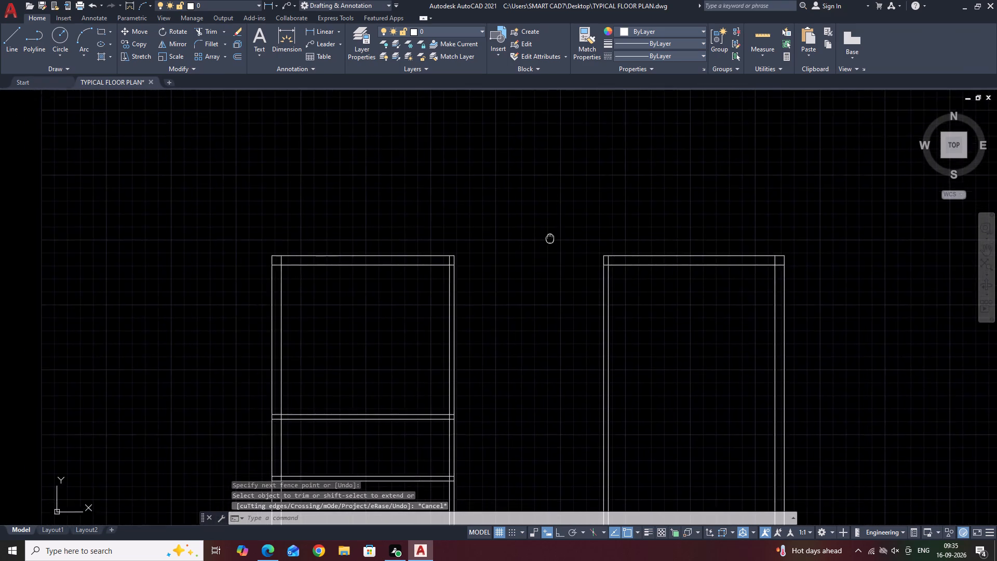
{"action": "middle_click_drag", "start_coordinate": [548, 222], "coordinate": [543, 180]}
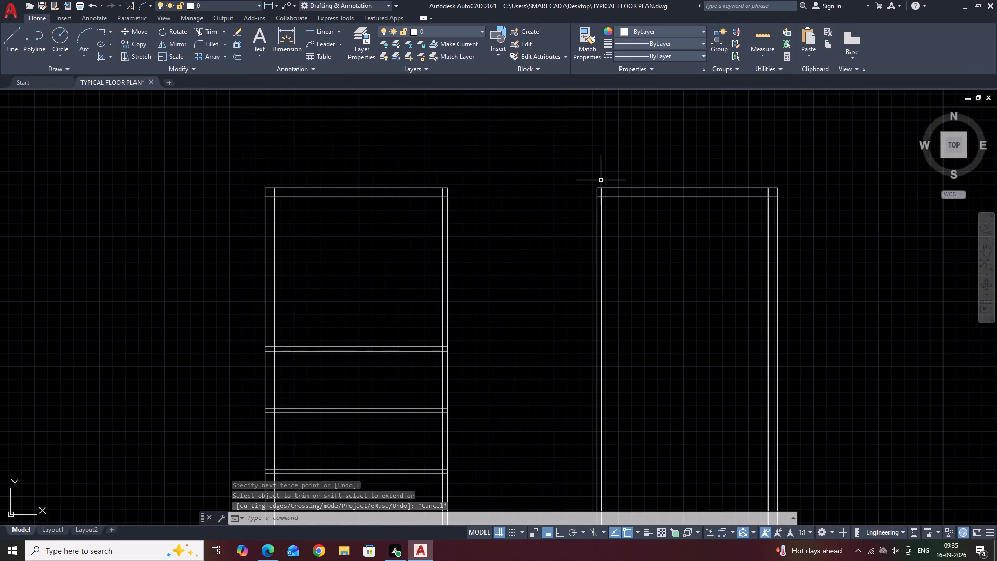
{"action": "scroll", "coordinate": [523, 234], "scroll_direction": "down", "scroll_amount": 4}
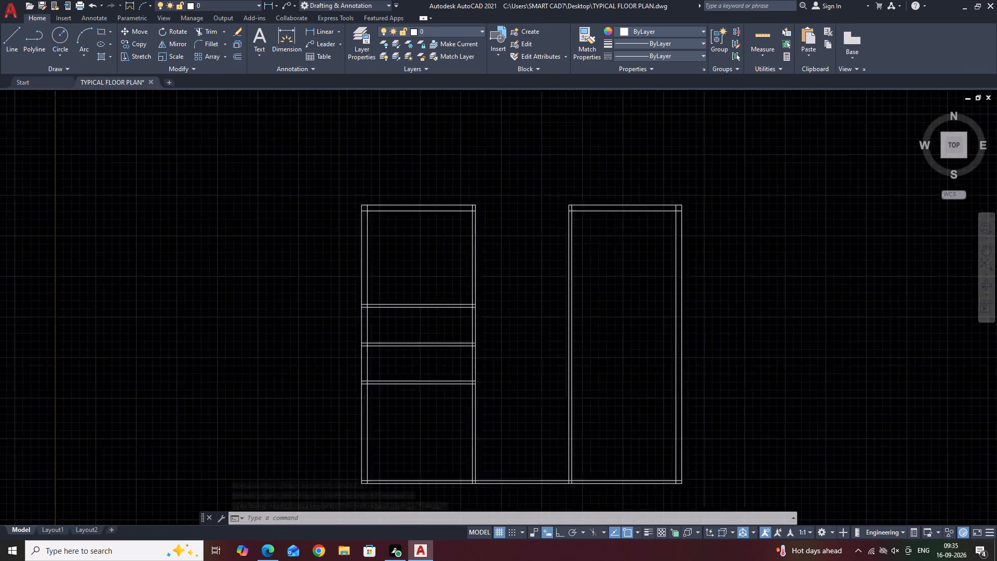
{"action": "scroll", "coordinate": [517, 339], "scroll_direction": "up", "scroll_amount": 4}
{"action": "left_click", "coordinate": [524, 284]}
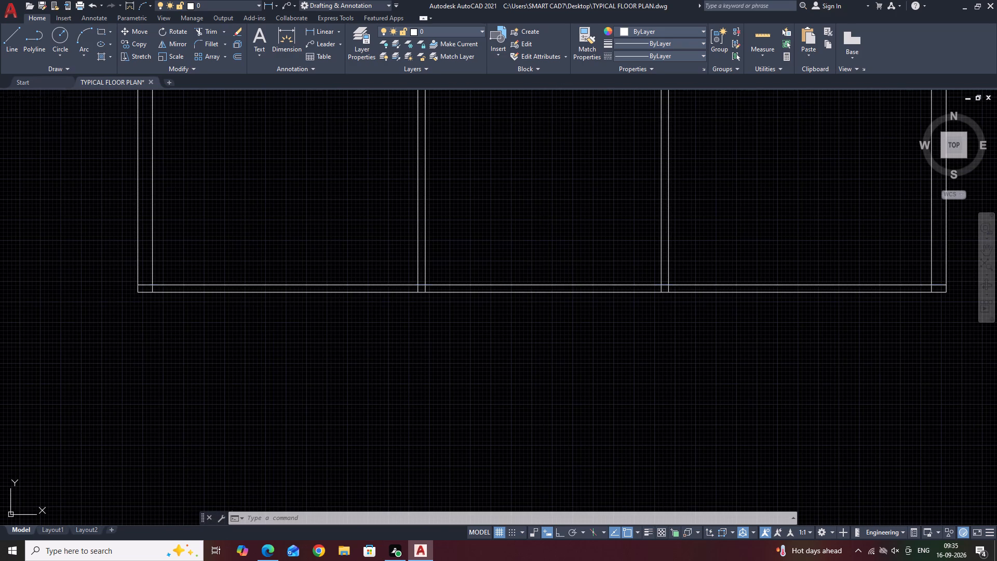
{"action": "middle_click_drag", "start_coordinate": [560, 246], "coordinate": [476, 299]}
{"action": "type", "text": "O"}
{"action": "key", "text": "space"}
{"action": "type", "text": "14'9"}
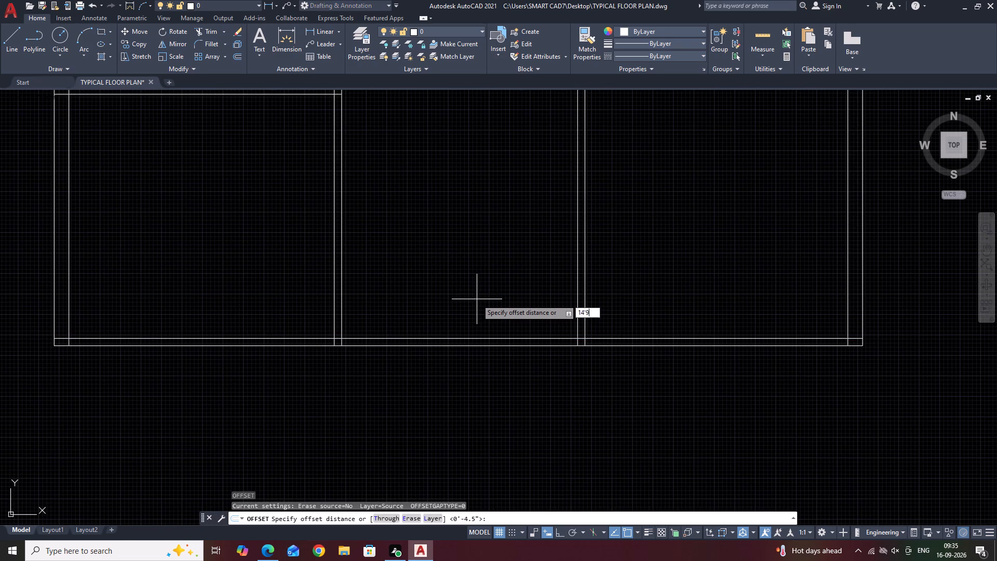
{"action": "key", "text": "Return"}
{"action": "scroll", "coordinate": [480, 297], "scroll_direction": "down", "scroll_amount": 4}
{"action": "left_click", "coordinate": [487, 270]}
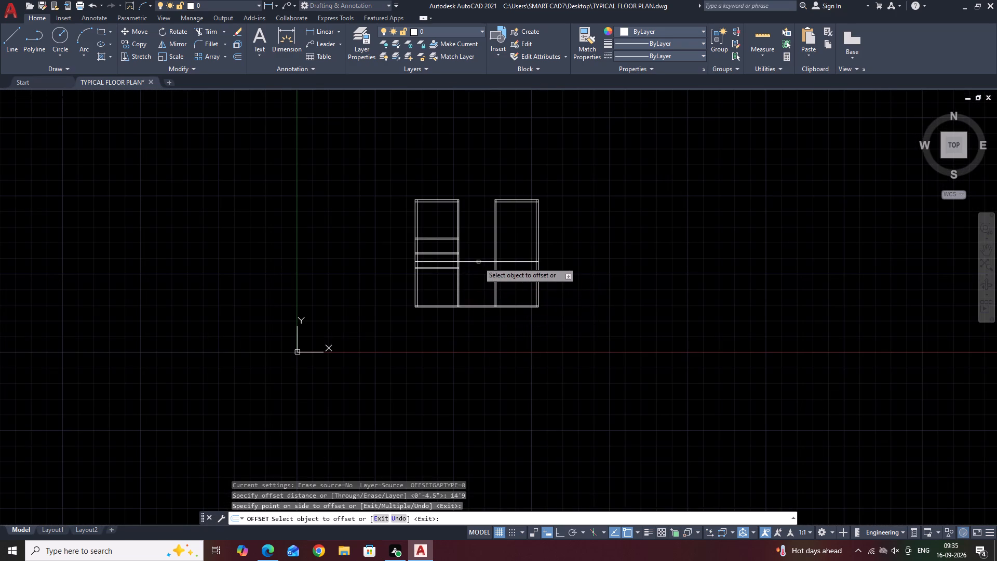
{"action": "scroll", "coordinate": [469, 256], "scroll_direction": "up", "scroll_amount": 2}
{"action": "key", "text": "Escape"}
Start offsetting the new horizontal line that crosses the middle and right bays.
{"action": "middle_click_drag", "start_coordinate": [480, 233], "coordinate": [479, 351]}
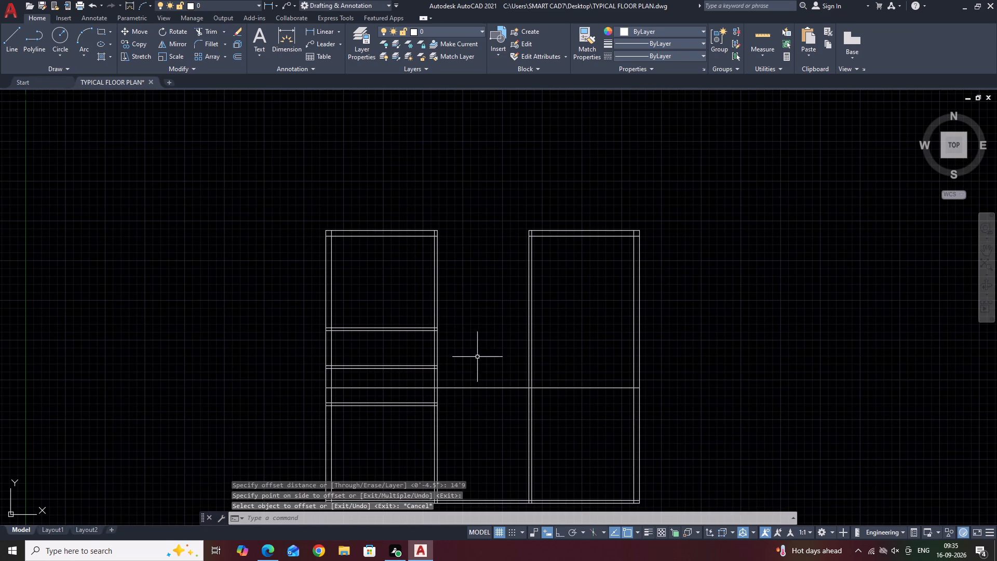
{"action": "left_click", "coordinate": [491, 381]}
{"action": "left_click_drag", "start_coordinate": [481, 396], "coordinate": [481, 401]}
{"action": "key", "text": "o"}
{"action": "key", "text": "space"}
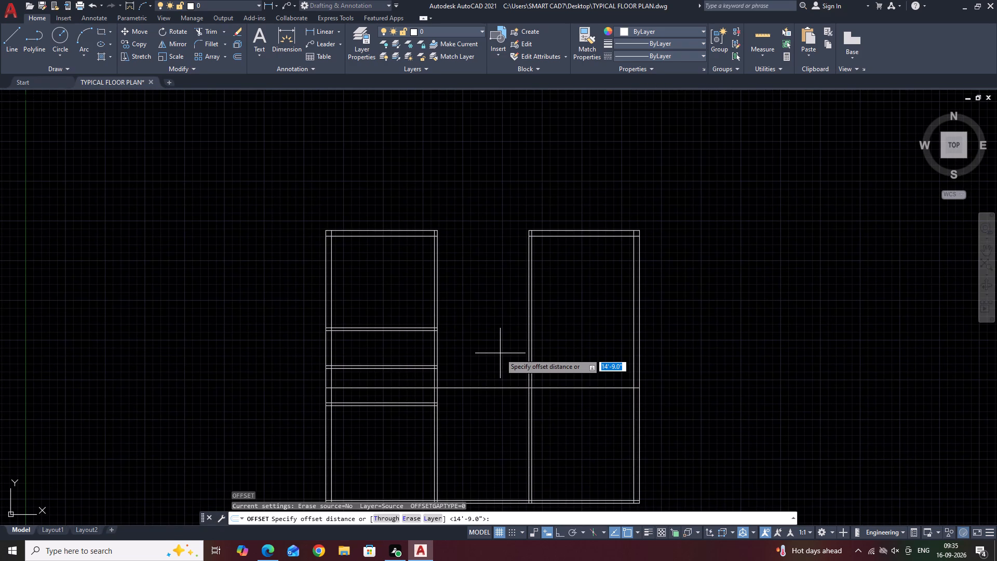
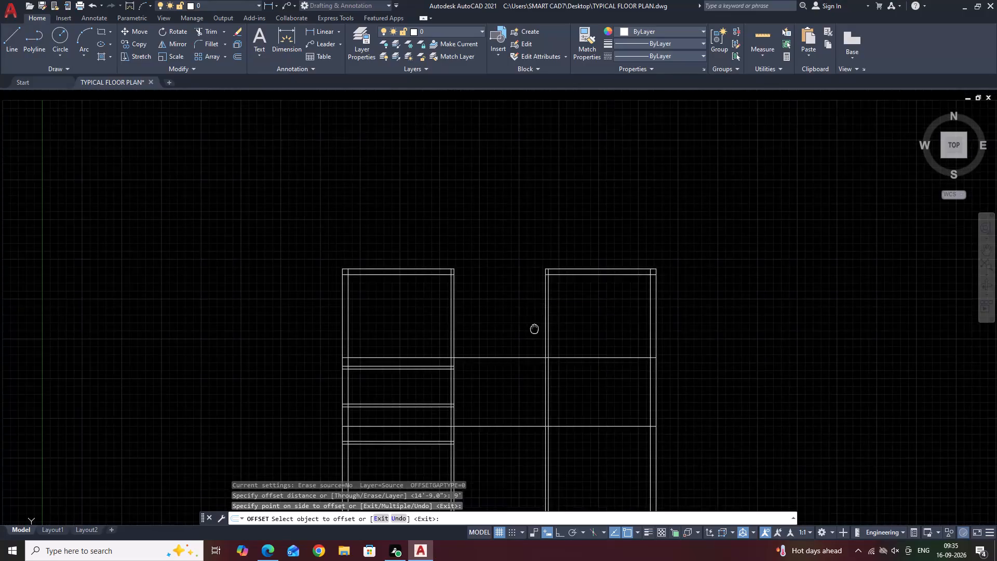
Offset the upper of the two long horizontal lines crossing all bays 7'2" upward.
{"action": "key", "text": "Escape"}
{"action": "middle_click_drag", "start_coordinate": [520, 405], "coordinate": [542, 449]}
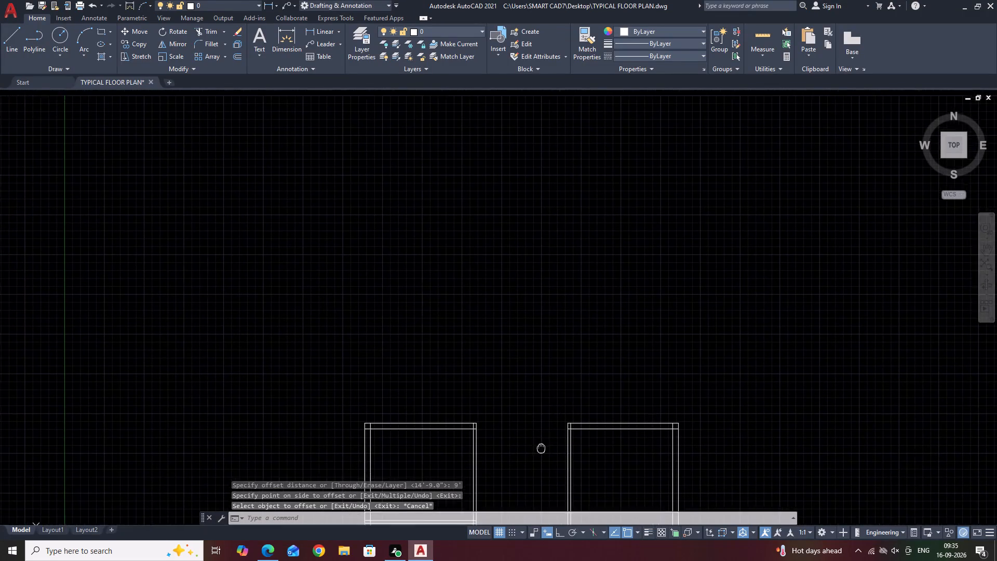
{"action": "middle_click_drag", "start_coordinate": [542, 449], "coordinate": [537, 448]}
{"action": "scroll", "coordinate": [540, 421], "scroll_direction": "down", "scroll_amount": 2}
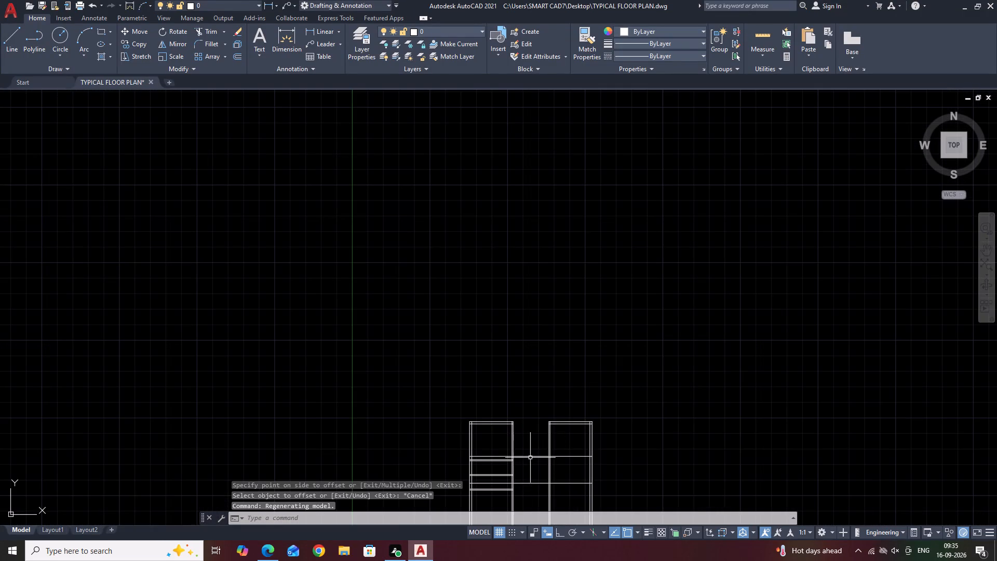
{"action": "left_click", "coordinate": [530, 457]}
{"action": "key", "text": "o"}
{"action": "key", "text": "space"}
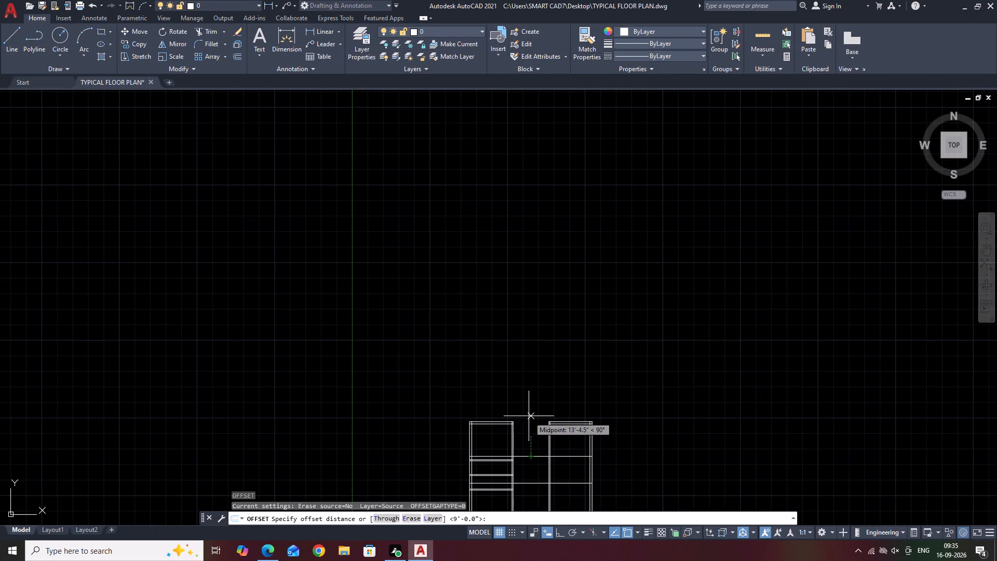
{"action": "type", "text": "7'2"}
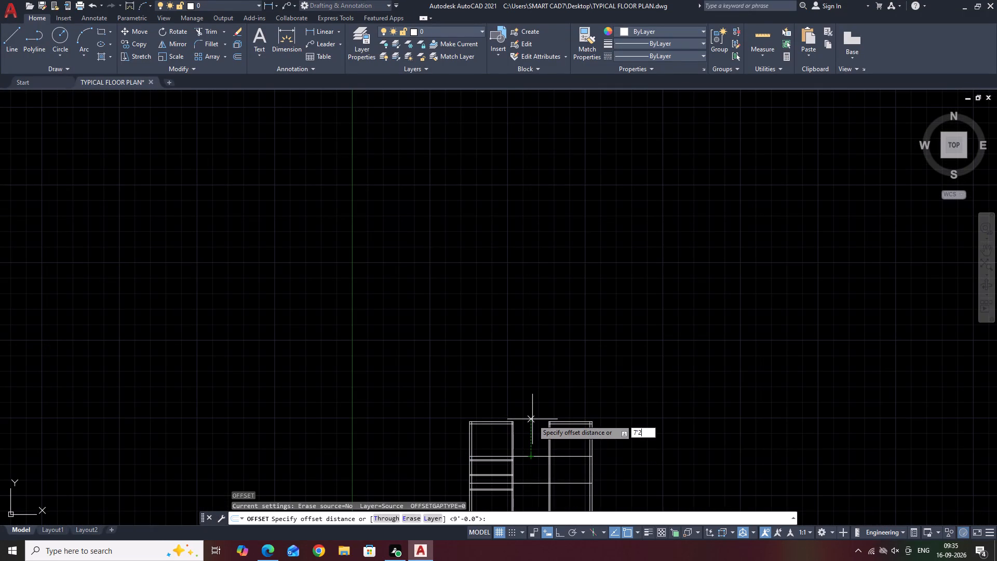
{"action": "key", "text": "Return"}
{"action": "middle_click_drag", "start_coordinate": [530, 424], "coordinate": [526, 412]}
{"action": "scroll", "coordinate": [524, 405], "scroll_direction": "up", "scroll_amount": 3}
{"action": "left_click", "coordinate": [523, 403]}
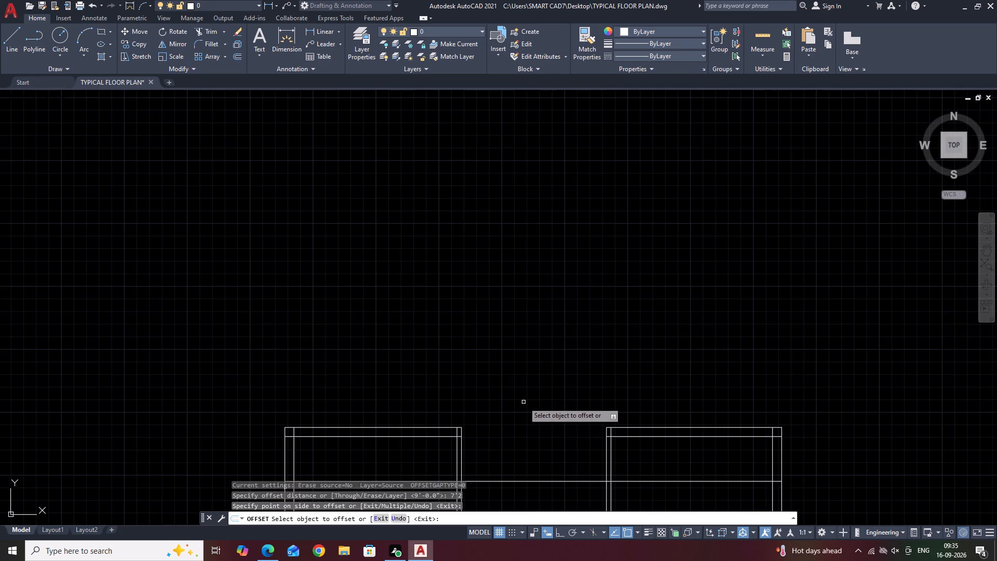
{"action": "key", "text": "Escape"}
Offset the topmost long horizontal line crossing the middle bay 5'10" upward, beyond the side bays' top walls.
{"action": "middle_click_drag", "start_coordinate": [543, 378], "coordinate": [572, 369]}
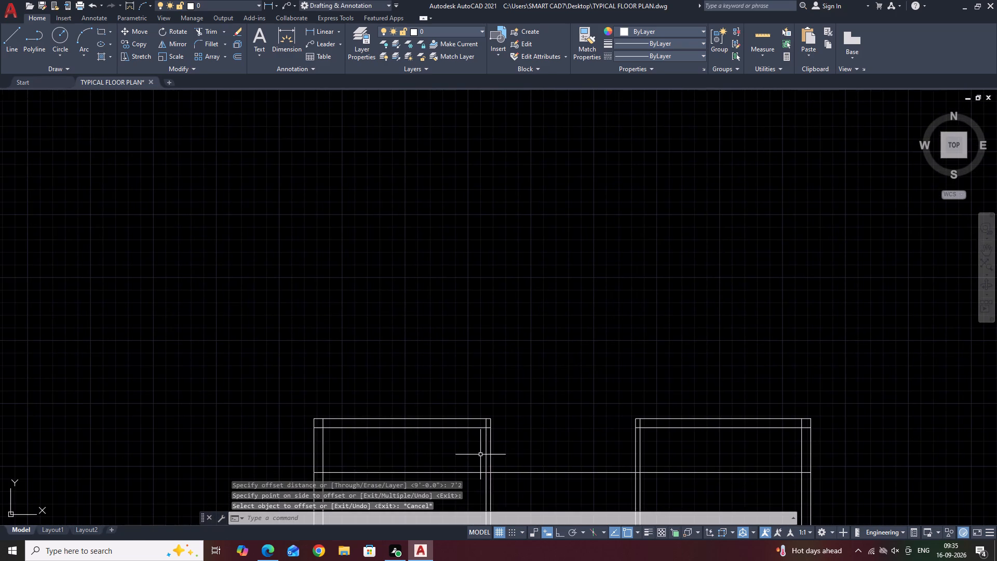
{"action": "middle_click_drag", "start_coordinate": [480, 455], "coordinate": [513, 399]}
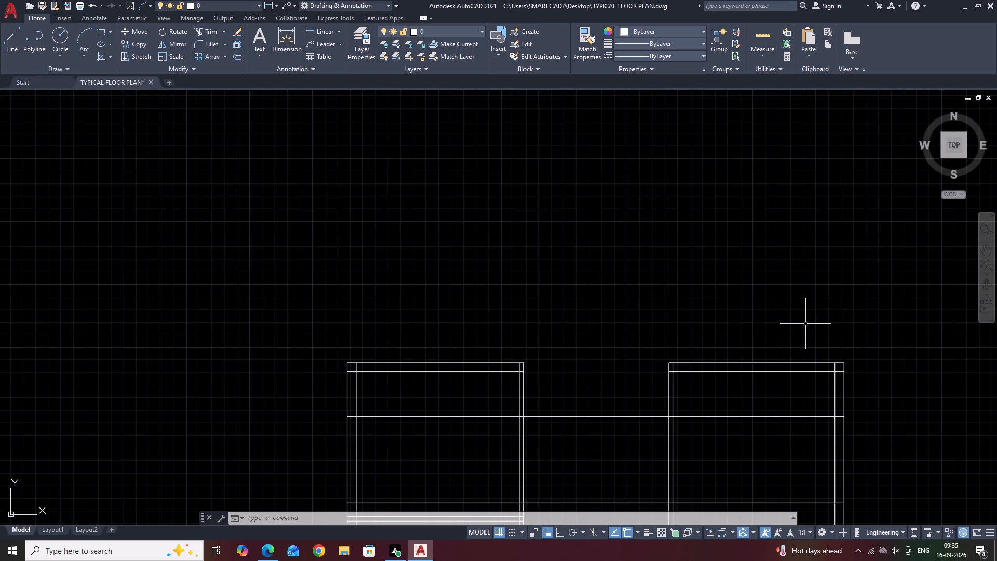
{"action": "scroll", "coordinate": [800, 307], "scroll_direction": "up", "scroll_amount": 1}
{"action": "middle_click_drag", "start_coordinate": [427, 263], "coordinate": [443, 150]}
{"action": "scroll", "coordinate": [443, 150], "scroll_direction": "down", "scroll_amount": 1}
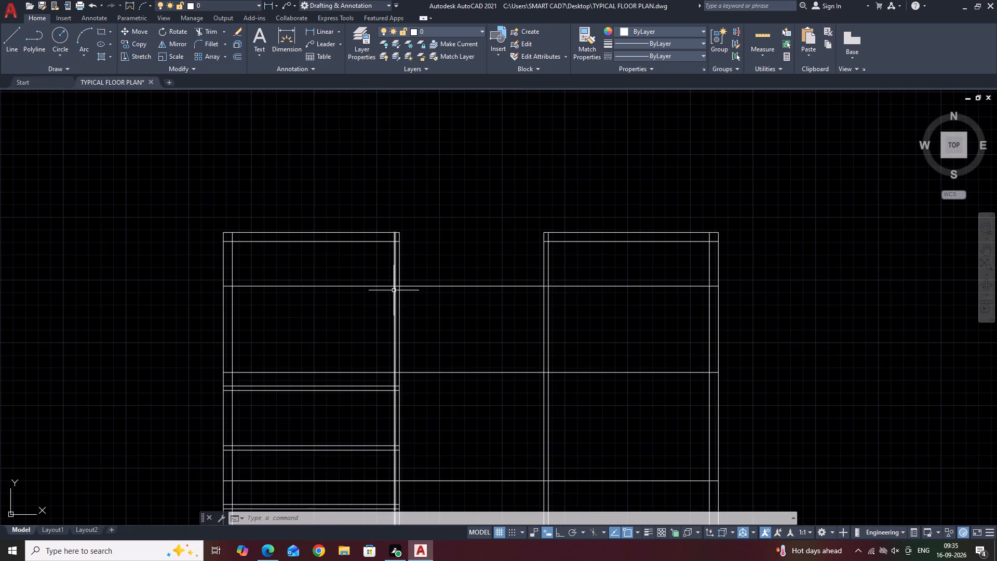
{"action": "middle_click_drag", "start_coordinate": [394, 290], "coordinate": [413, 330]}
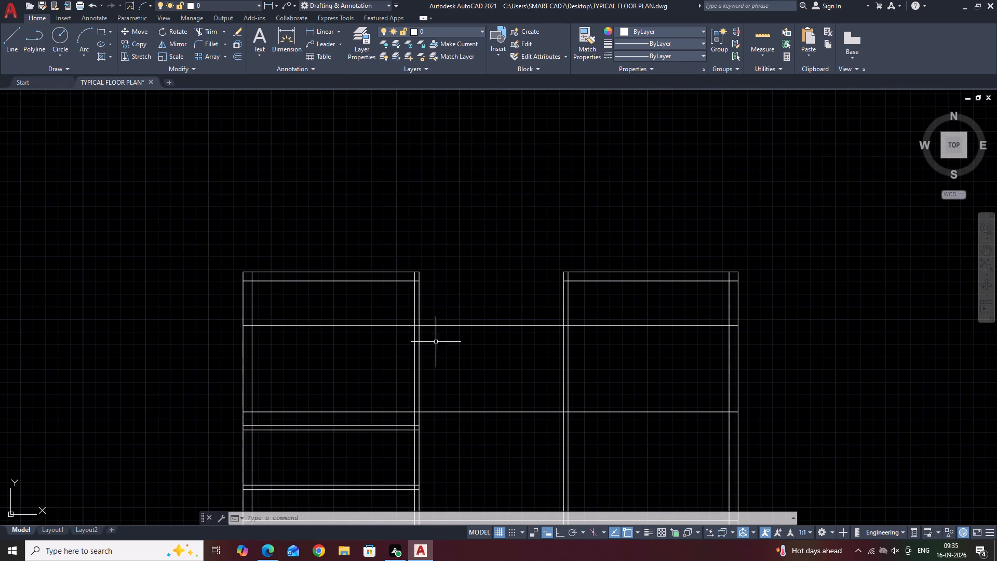
{"action": "left_click", "coordinate": [482, 326]}
{"action": "middle_click_drag", "start_coordinate": [529, 302], "coordinate": [498, 337]}
{"action": "key", "text": "o"}
{"action": "key", "text": "space"}
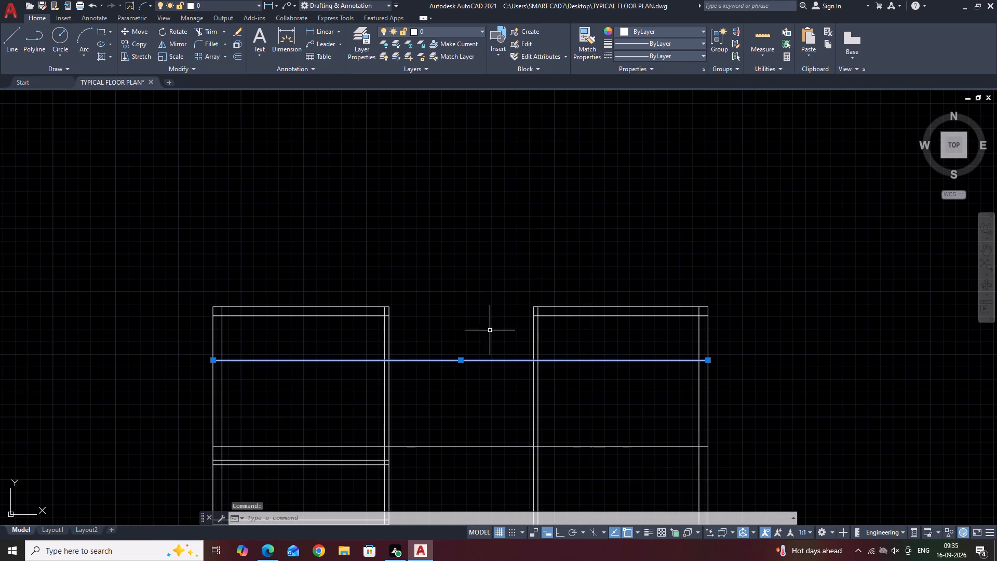
{"action": "type", "text": "5'10"}
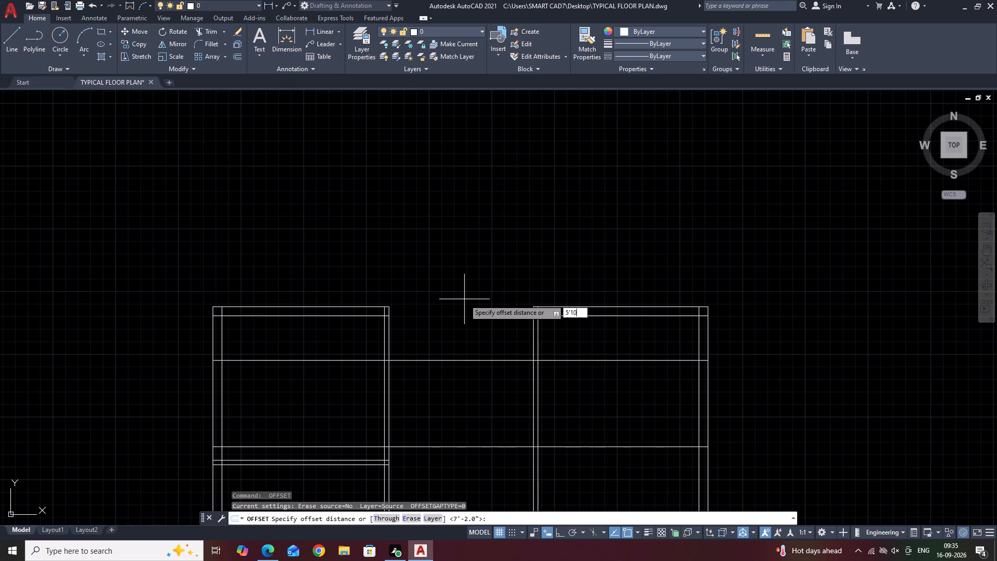
{"action": "key", "text": "Return"}
{"action": "left_click", "coordinate": [464, 299]}
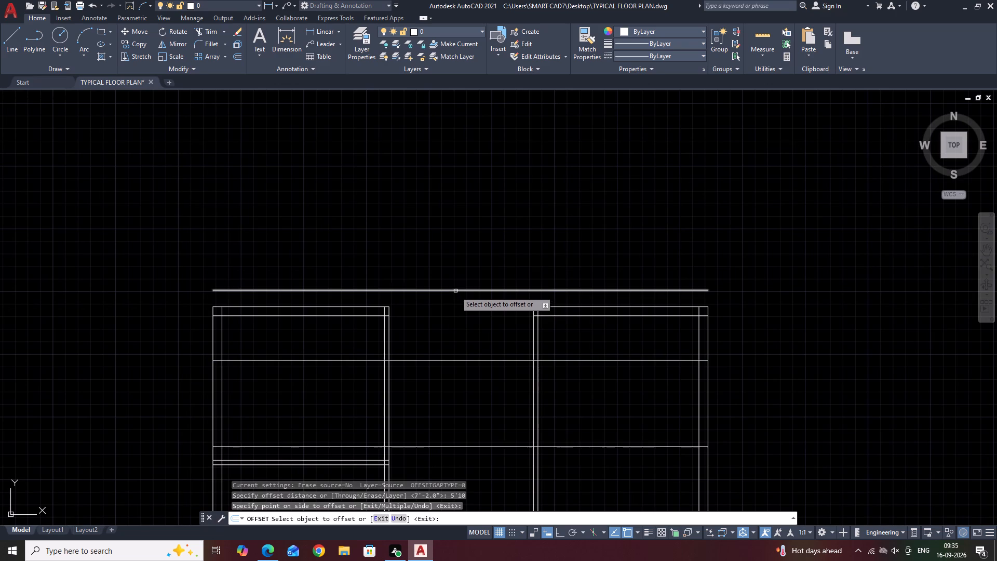
{"action": "middle_click_drag", "start_coordinate": [462, 268], "coordinate": [468, 303]}
{"action": "key", "text": "Escape"}
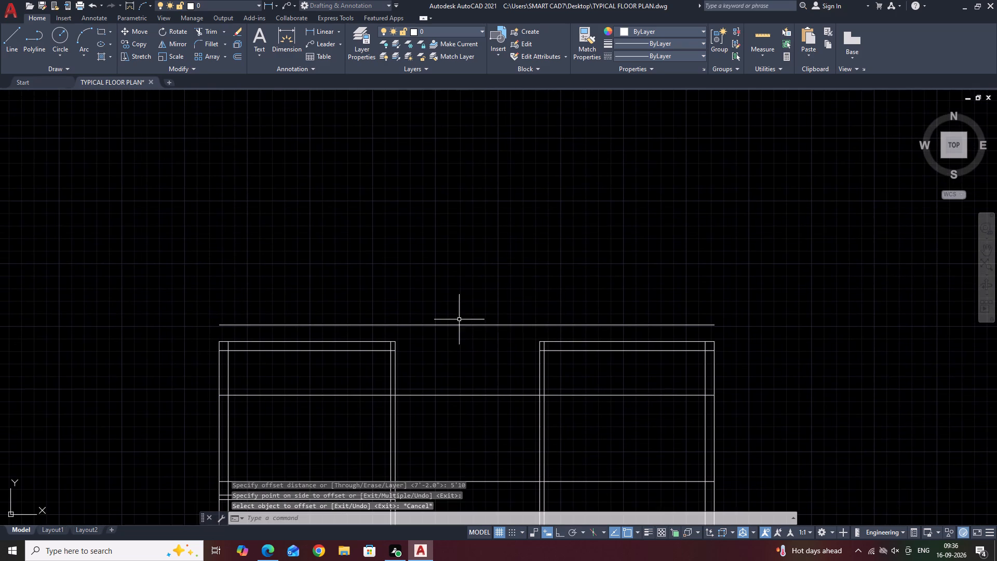
Offset the new line above the side bays' top walls 2" upward to form a thin wall.
{"action": "left_click", "coordinate": [461, 329]}
{"action": "left_click", "coordinate": [447, 303]}
{"action": "type", "text": "O"}
{"action": "key", "text": "space"}
{"action": "middle_click_drag", "start_coordinate": [464, 309], "coordinate": [489, 346]}
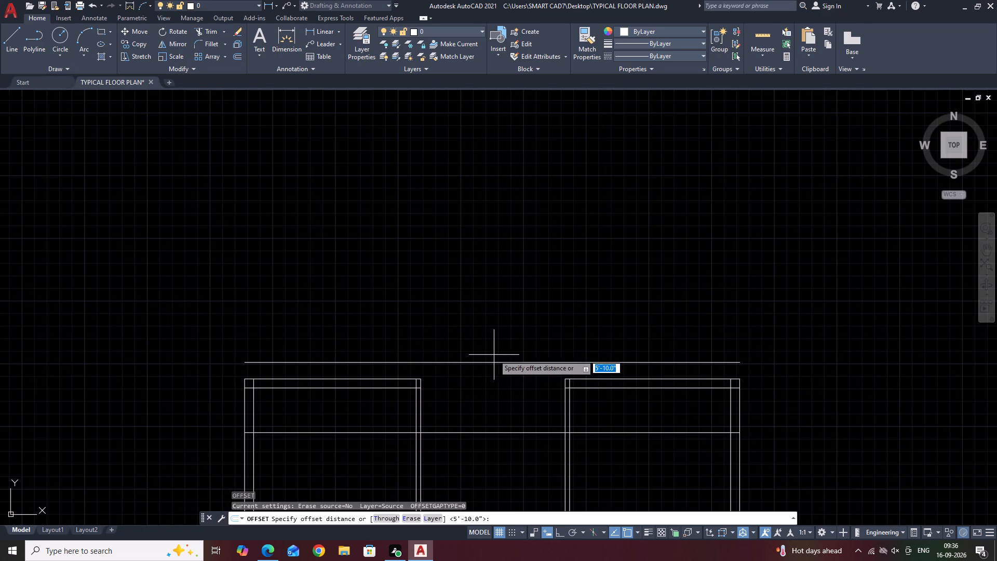
{"action": "key", "text": "2"}
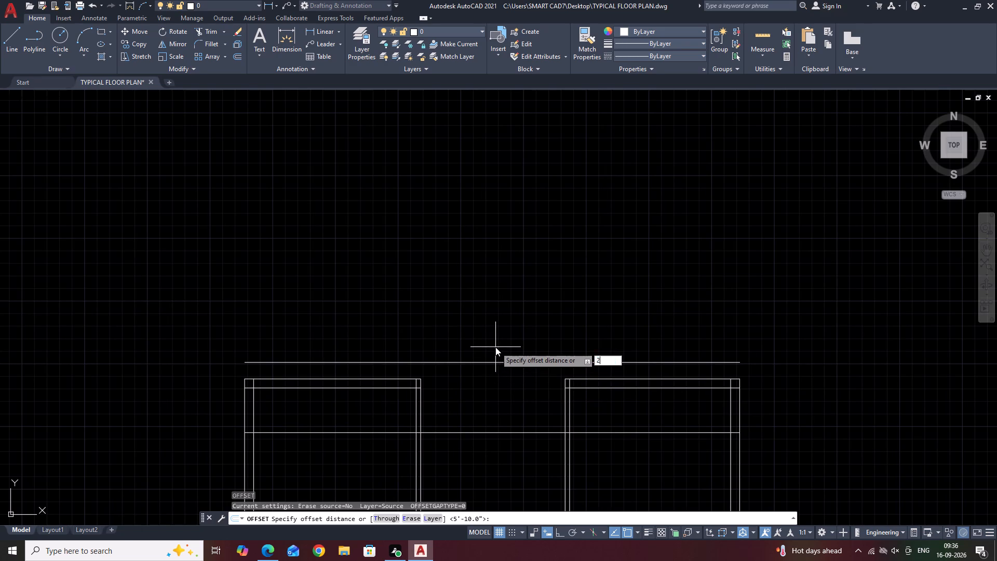
{"action": "key", "text": "Return"}
{"action": "left_click", "coordinate": [496, 346]}
{"action": "key", "text": "Escape"}
Join the thin top wall's two lines to the middle bay's left wall lines with zero-radius fillets, inner to inner and outer to outer.
{"action": "middle_click_drag", "start_coordinate": [517, 407], "coordinate": [533, 312]}
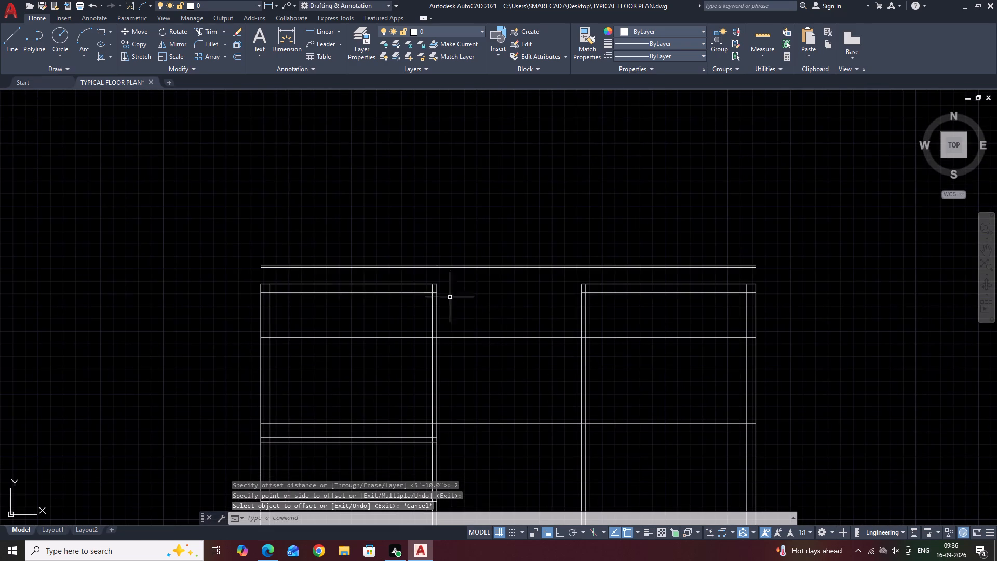
{"action": "type", "text": "F"}
{"action": "key", "text": "space"}
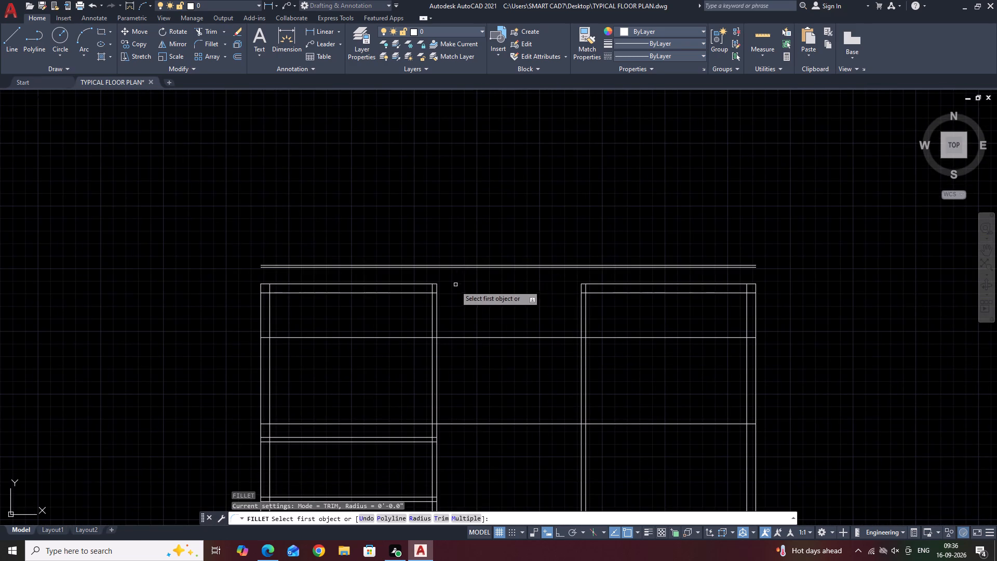
{"action": "scroll", "coordinate": [435, 286], "scroll_direction": "up", "scroll_amount": 3}
{"action": "left_click", "coordinate": [435, 286]}
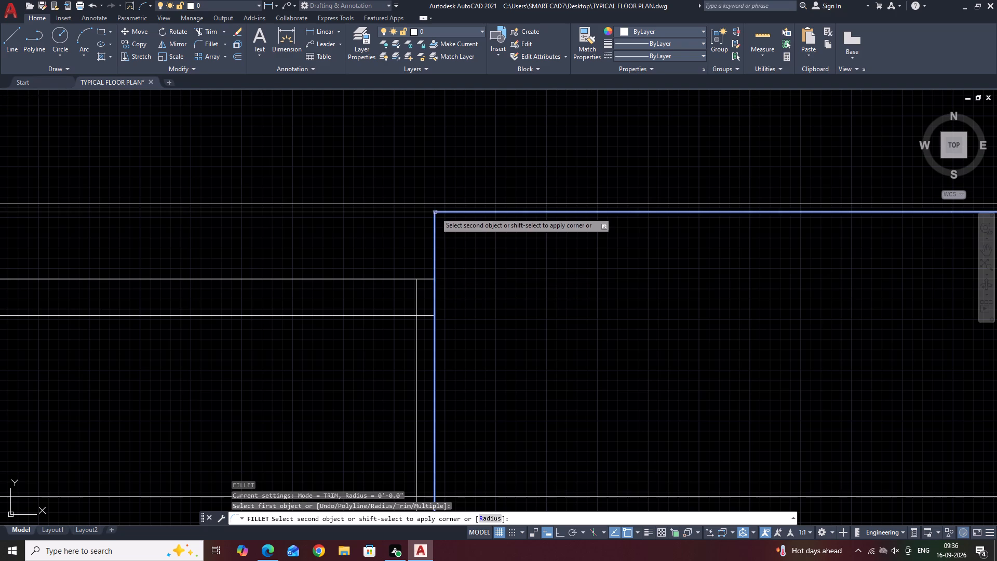
{"action": "left_click", "coordinate": [435, 212]}
{"action": "key", "text": "space"}
{"action": "left_click", "coordinate": [415, 286]}
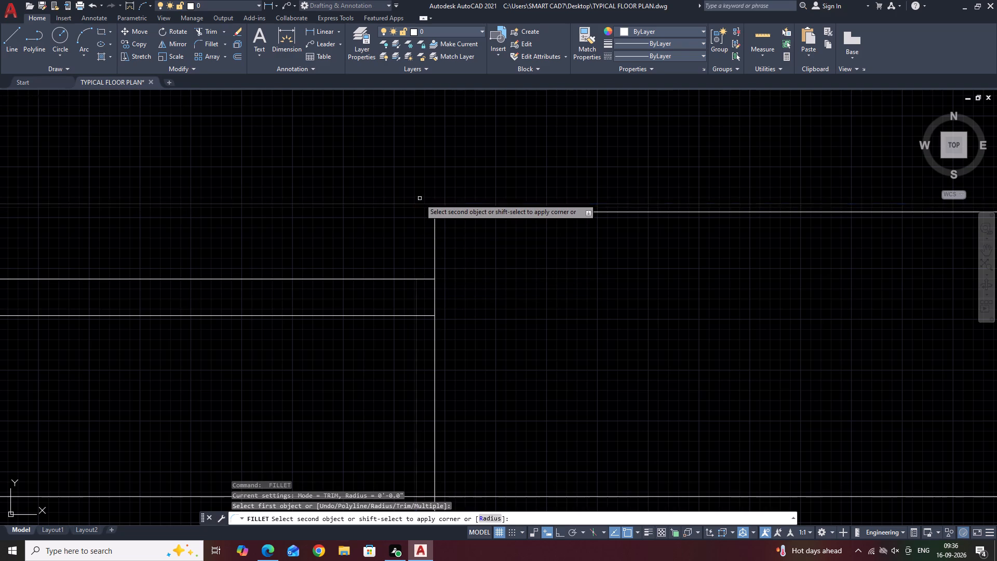
{"action": "left_click", "coordinate": [421, 202]}
{"action": "left_click", "coordinate": [425, 204]}
Join the thin top wall's two lines to the middle bay's right wall lines with zero-radius fillets.
{"action": "scroll", "coordinate": [425, 204], "scroll_direction": "down", "scroll_amount": 4}
{"action": "key", "text": "space"}
{"action": "scroll", "coordinate": [495, 202], "scroll_direction": "up", "scroll_amount": 3}
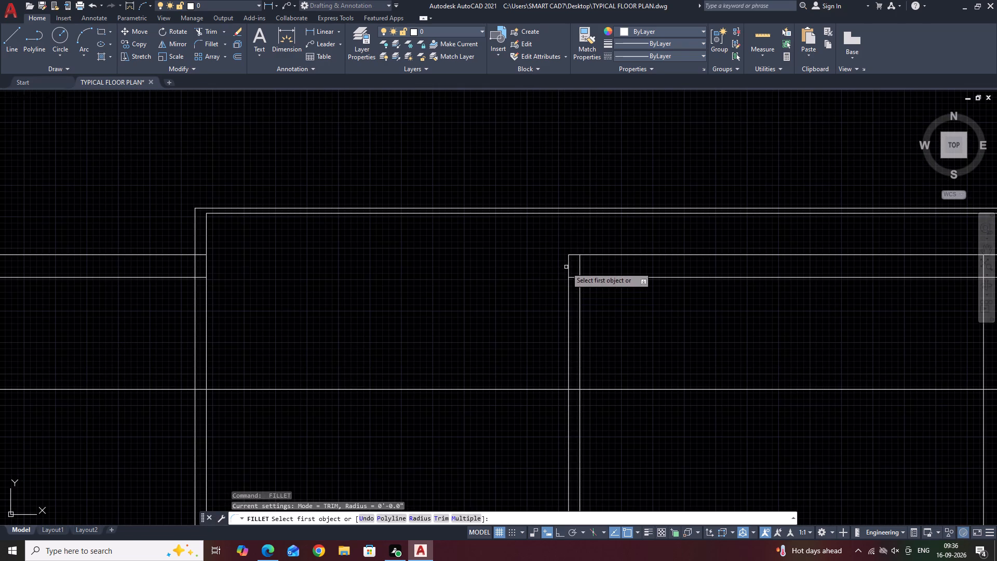
{"action": "left_click", "coordinate": [568, 262]}
{"action": "left_click", "coordinate": [534, 214]}
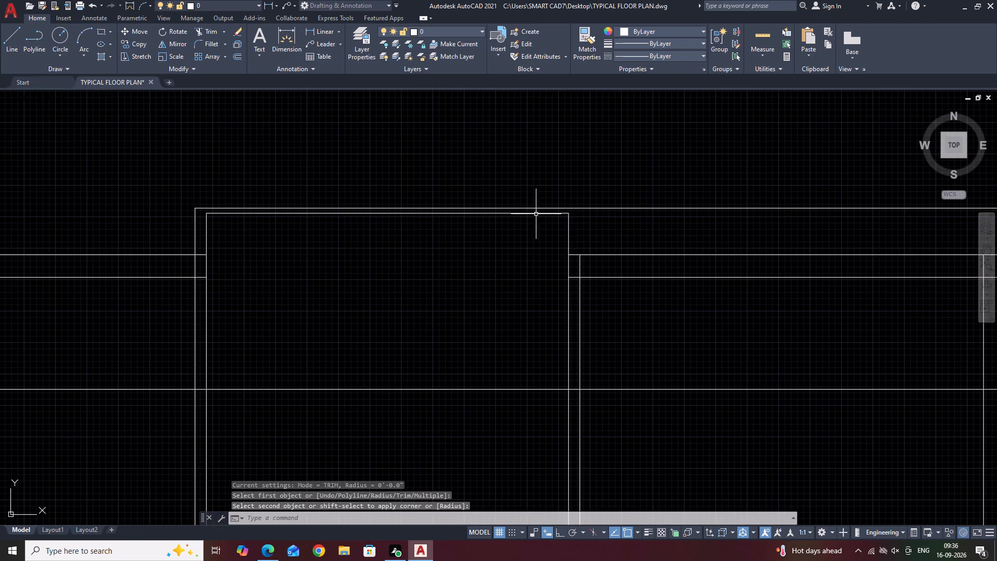
{"action": "key", "text": "space"}
{"action": "left_click", "coordinate": [579, 263]}
{"action": "left_click", "coordinate": [578, 208]}
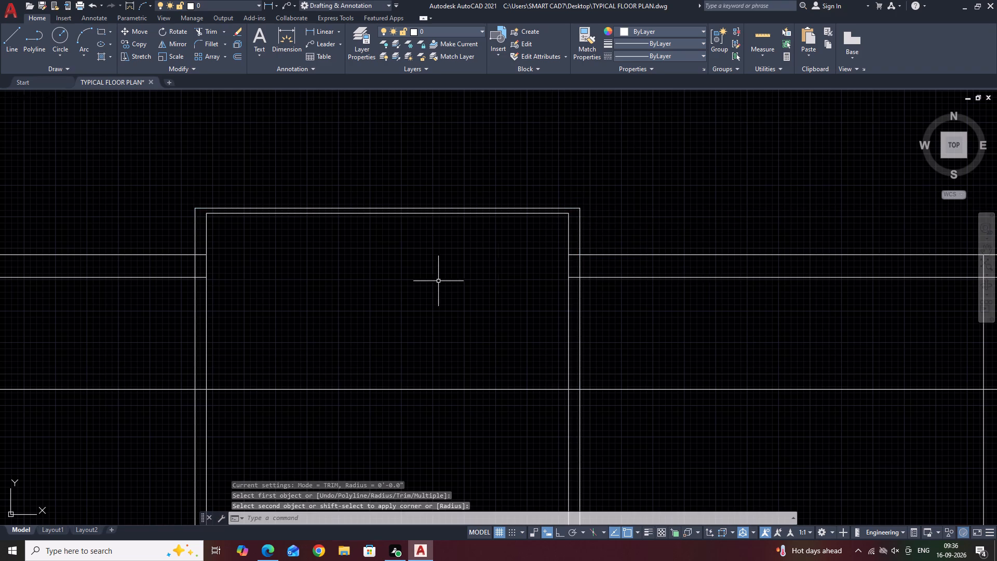
{"action": "key", "text": "Escape"}
Offset the long horizontal line just below the middle bay's projection 4.5" upward to give the partition thickness.
{"action": "scroll", "coordinate": [469, 280], "scroll_direction": "down", "scroll_amount": 2}
{"action": "middle_click_drag", "start_coordinate": [528, 333], "coordinate": [597, 246]}
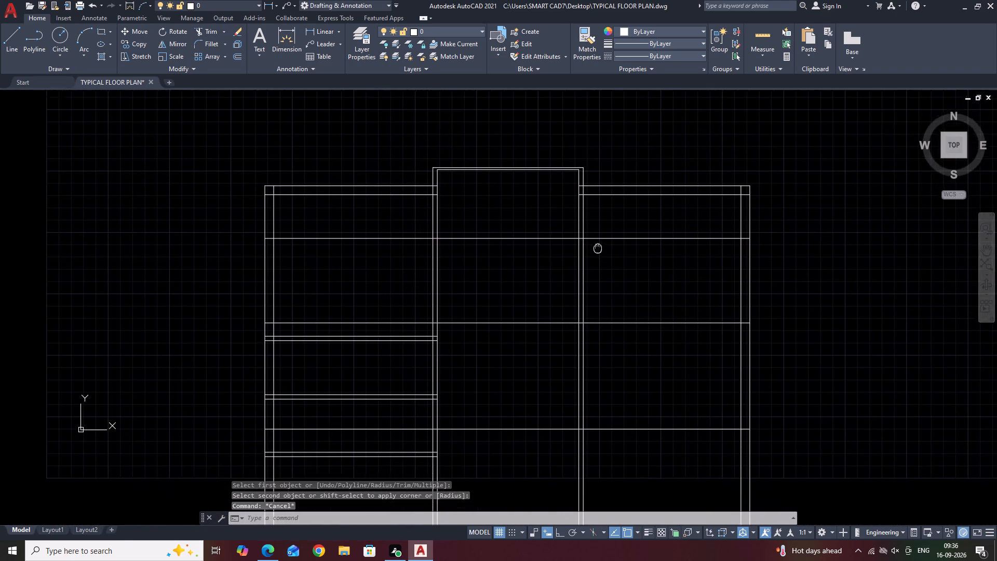
{"action": "middle_click_drag", "start_coordinate": [597, 246], "coordinate": [596, 243]}
{"action": "left_click", "coordinate": [504, 232]}
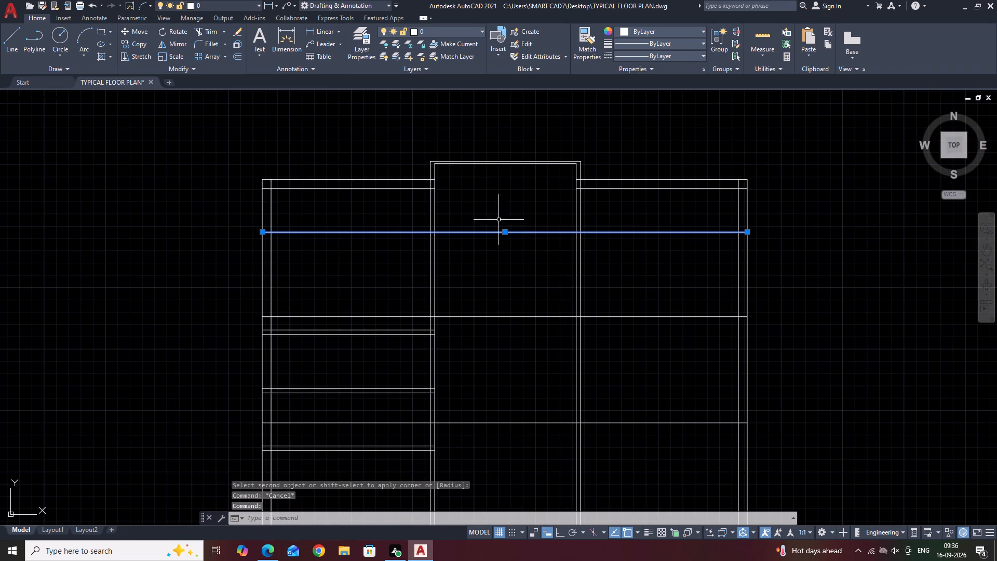
{"action": "middle_click_drag", "start_coordinate": [495, 192], "coordinate": [496, 311]}
{"action": "key", "text": "Escape"}
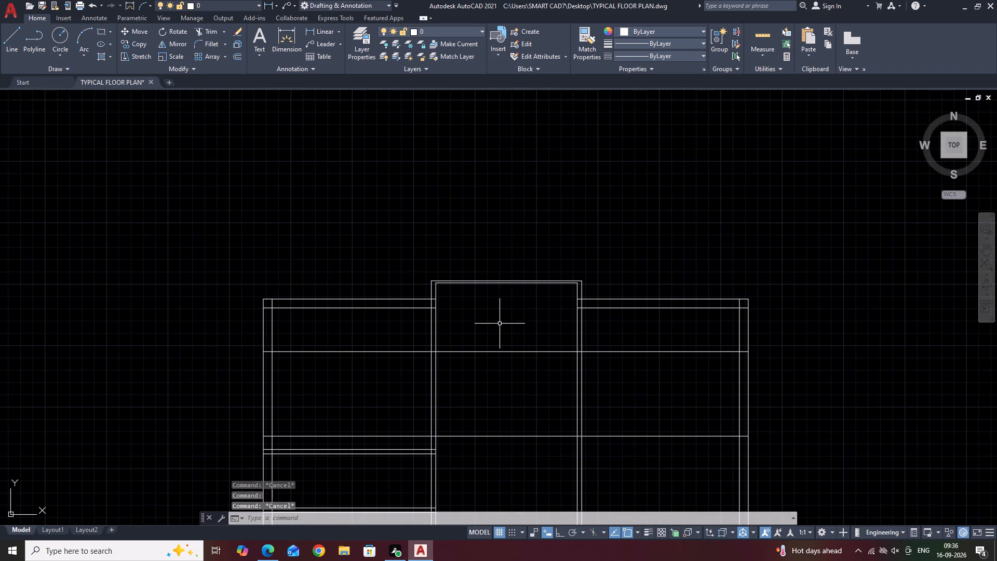
{"action": "left_click", "coordinate": [501, 333]}
{"action": "left_click_drag", "start_coordinate": [484, 364], "coordinate": [484, 369]}
{"action": "key", "text": "o"}
{"action": "key", "text": "space"}
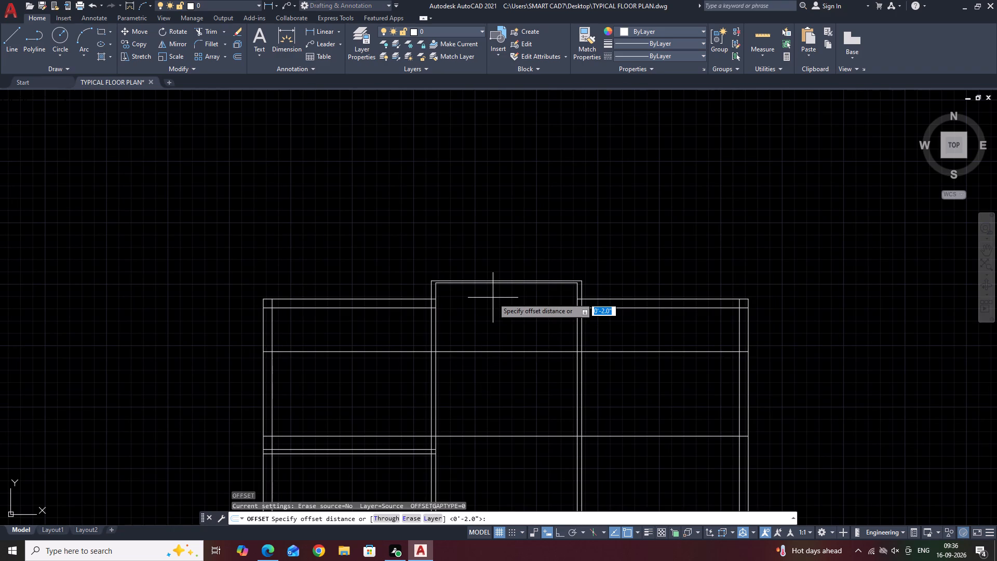
{"action": "type", "text": "4.5"}
{"action": "key", "text": "Return"}
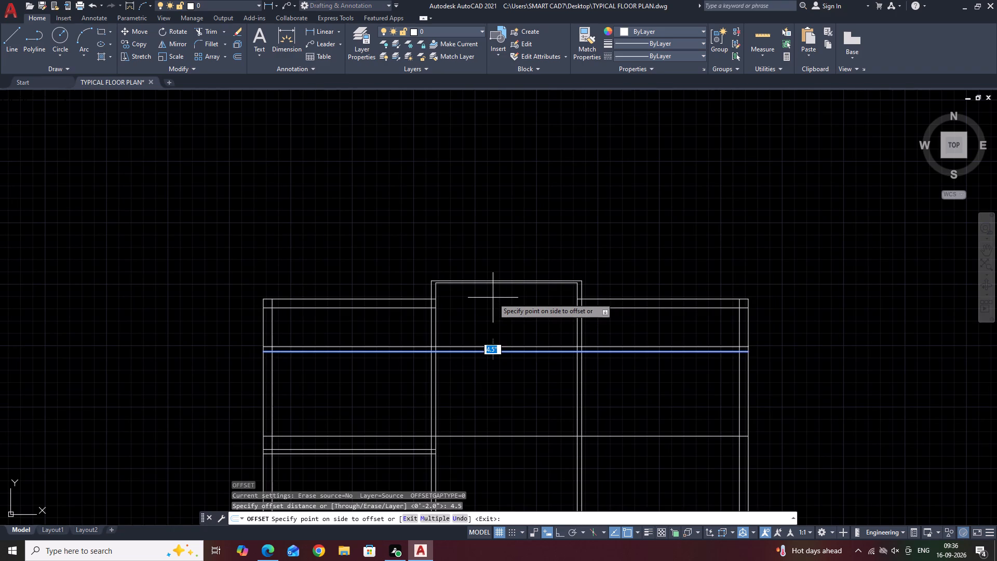
{"action": "left_click_drag", "start_coordinate": [493, 298], "coordinate": [487, 296]}
{"action": "key", "text": "Escape"}
Move both lines of the middle bay's thin top wall straight up 4.5" with Ortho on.
{"action": "scroll", "coordinate": [494, 308], "scroll_direction": "up", "scroll_amount": 3}
{"action": "middle_click_drag", "start_coordinate": [551, 267], "coordinate": [526, 334]}
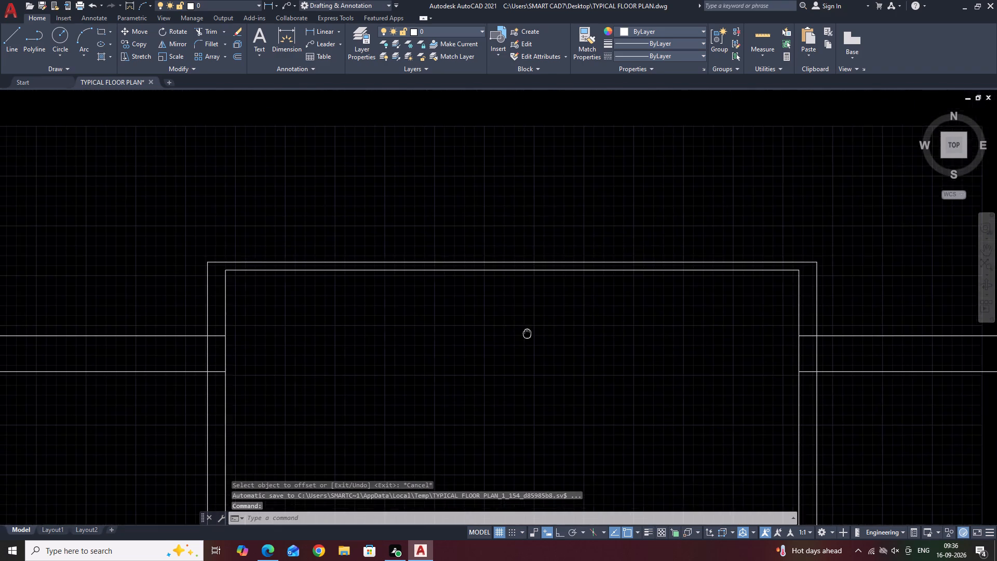
{"action": "left_click_drag", "start_coordinate": [592, 332], "coordinate": [551, 282]}
{"action": "left_click_drag", "start_coordinate": [456, 184], "coordinate": [449, 182]}
{"action": "middle_click_drag", "start_coordinate": [586, 247], "coordinate": [439, 231]}
{"action": "key", "text": "m"}
{"action": "key", "text": "space"}
{"action": "left_click", "coordinate": [428, 229]}
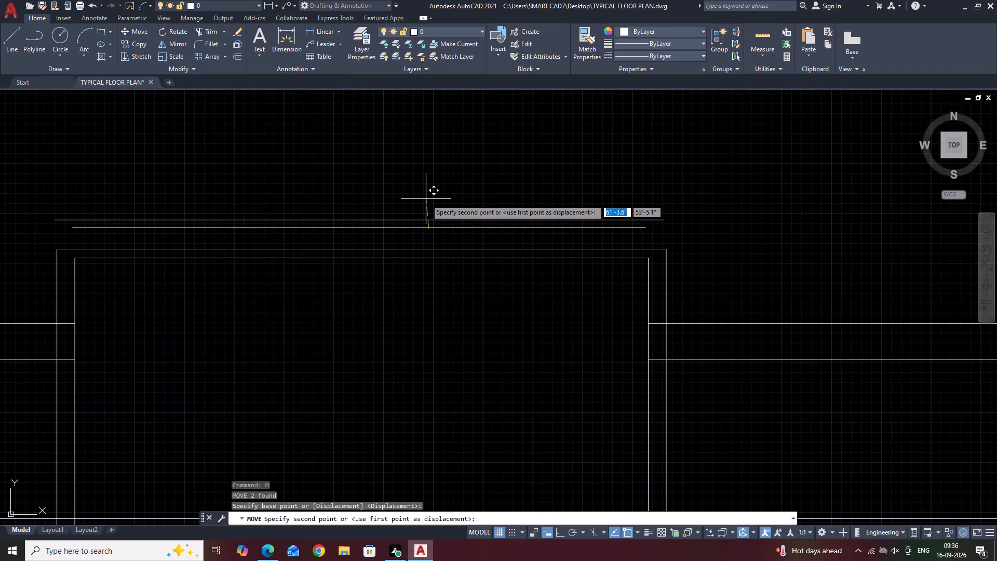
{"action": "key", "text": "F8"}
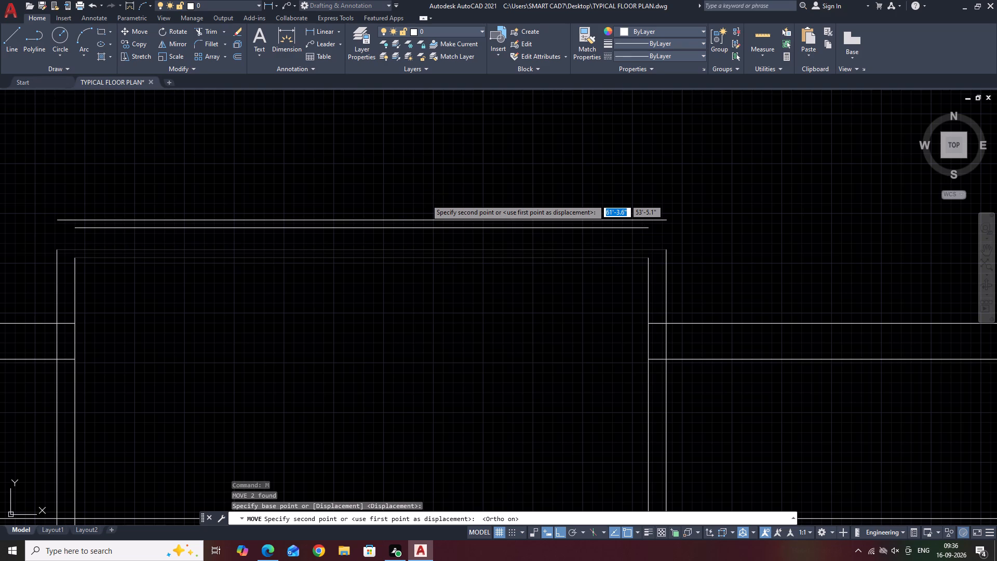
{"action": "type", "text": "4.5"}
{"action": "key", "text": "Return"}
{"action": "key", "text": "Escape"}
Close the middle bay's top-left corner by filleting the moved top lines with the left wall's inner and outer lines at zero radius.
{"action": "scroll", "coordinate": [442, 211], "scroll_direction": "down", "scroll_amount": 3}
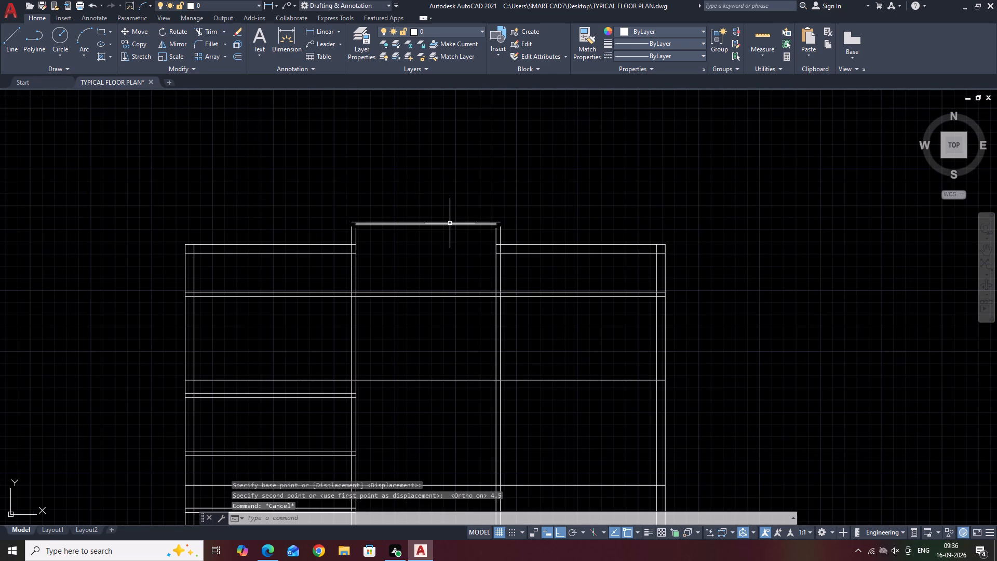
{"action": "type", "text": "F"}
{"action": "key", "text": "space"}
{"action": "scroll", "coordinate": [374, 241], "scroll_direction": "up", "scroll_amount": 3}
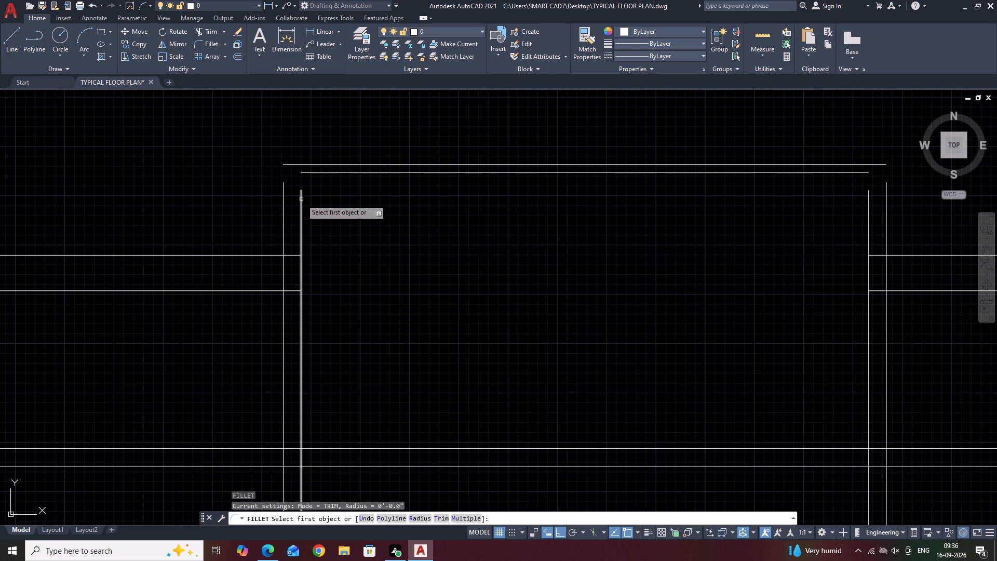
{"action": "left_click", "coordinate": [301, 199]}
{"action": "left_click", "coordinate": [306, 173]}
{"action": "key", "text": "space"}
{"action": "left_click", "coordinate": [283, 189]}
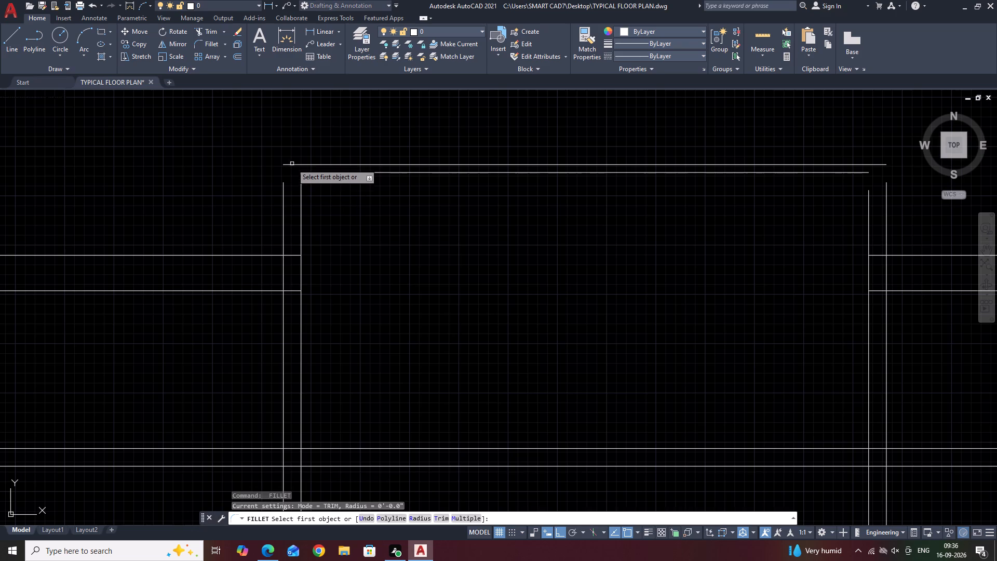
{"action": "left_click", "coordinate": [292, 165]}
{"action": "left_click", "coordinate": [284, 190]}
Close the middle bay's top-right corner by filleting its inner and outer top lines with the right wall's matching lines at zero radius.
{"action": "middle_click_drag", "start_coordinate": [484, 175], "coordinate": [237, 172]}
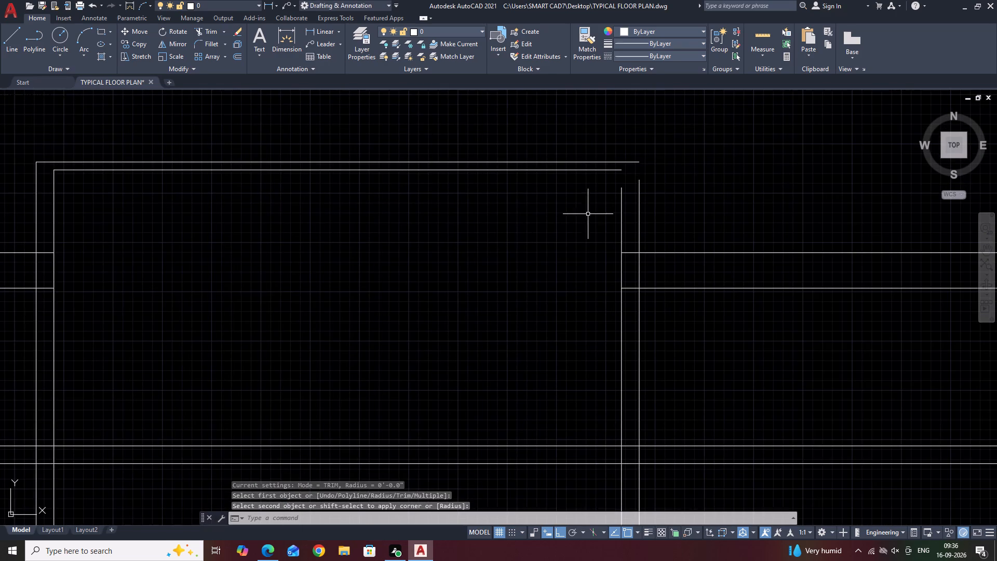
{"action": "key", "text": "space"}
{"action": "left_click", "coordinate": [603, 169]}
{"action": "left_click", "coordinate": [621, 204]}
{"action": "key", "text": "space"}
{"action": "left_click", "coordinate": [632, 162]}
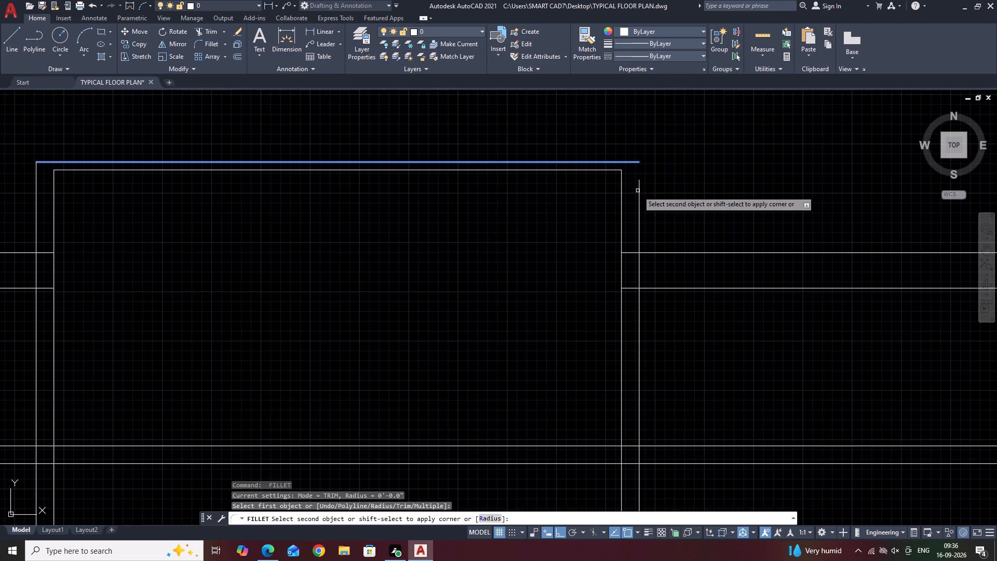
{"action": "left_click", "coordinate": [640, 195]}
Trim the overlapping inner wall line ends inside the plan's top-left outer wall corner.
{"action": "scroll", "coordinate": [609, 175], "scroll_direction": "down", "scroll_amount": 4}
{"action": "middle_click_drag", "start_coordinate": [610, 265], "coordinate": [603, 219]}
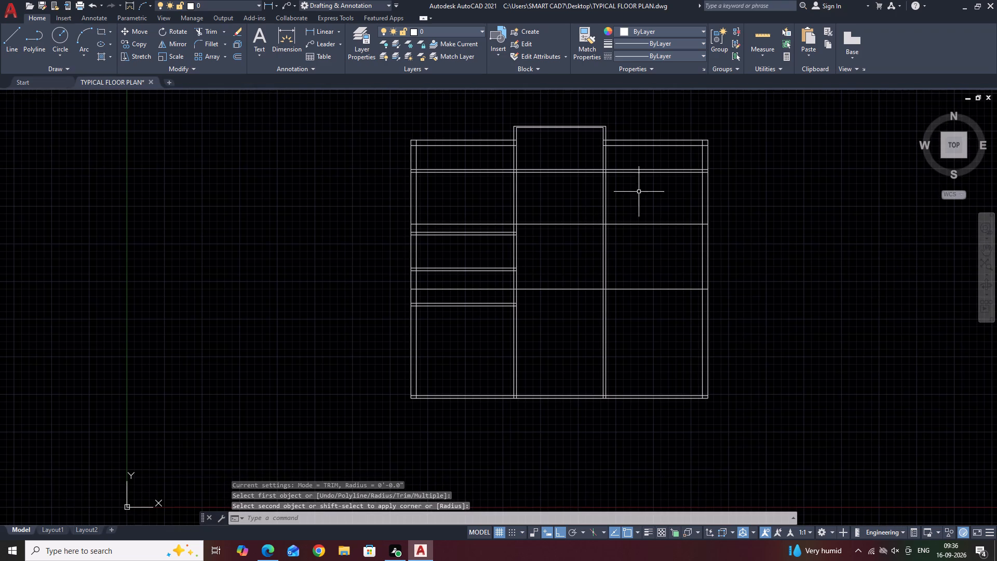
{"action": "middle_click_drag", "start_coordinate": [649, 193], "coordinate": [631, 242]}
{"action": "middle_click_drag", "start_coordinate": [603, 187], "coordinate": [639, 225]}
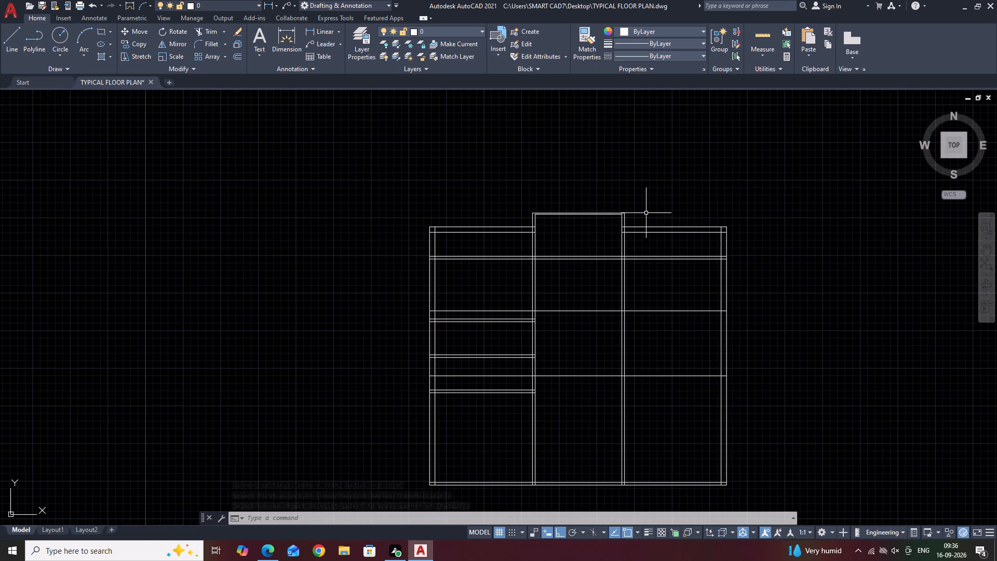
{"action": "key", "text": "t"}
{"action": "key", "text": "r"}
{"action": "key", "text": "space"}
{"action": "scroll", "coordinate": [437, 253], "scroll_direction": "up", "scroll_amount": 5}
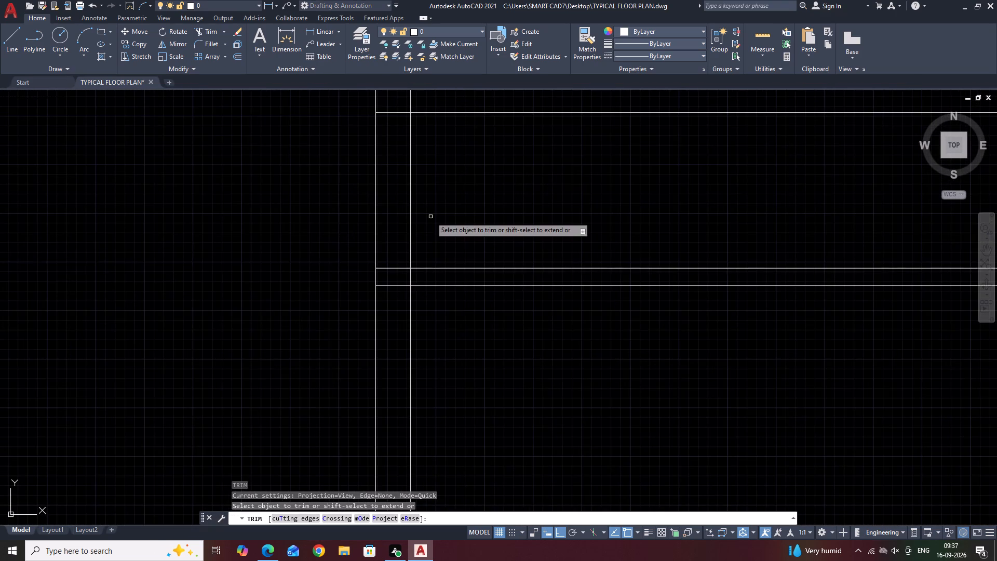
{"action": "middle_click_drag", "start_coordinate": [424, 152], "coordinate": [538, 271]}
{"action": "left_click", "coordinate": [529, 208]}
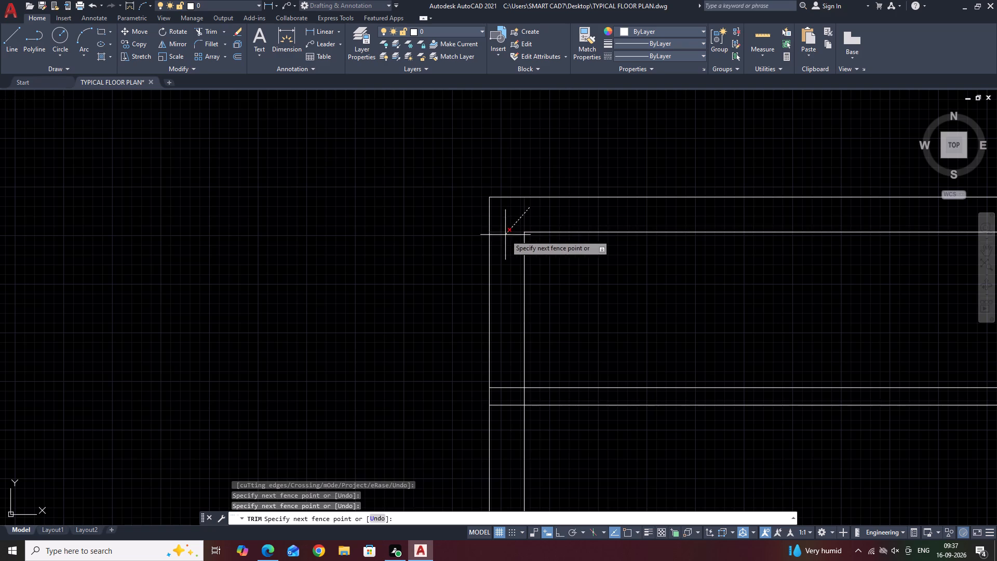
{"action": "left_click", "coordinate": [505, 236]}
Trim the ends of all horizontal partition lines that run through the thickness of the left outer wall.
{"action": "scroll", "coordinate": [565, 275], "scroll_direction": "down", "scroll_amount": 5}
{"action": "scroll", "coordinate": [547, 300], "scroll_direction": "up", "scroll_amount": 3}
{"action": "left_click_drag", "start_coordinate": [549, 280], "coordinate": [550, 285]}
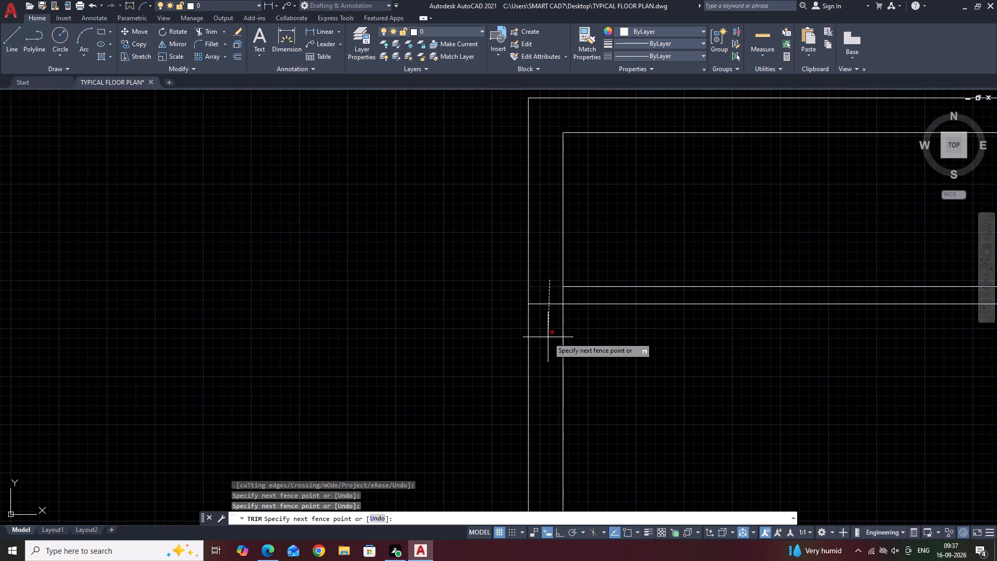
{"action": "left_click", "coordinate": [549, 342]}
{"action": "scroll", "coordinate": [545, 275], "scroll_direction": "down", "scroll_amount": 5}
{"action": "scroll", "coordinate": [545, 335], "scroll_direction": "up", "scroll_amount": 4}
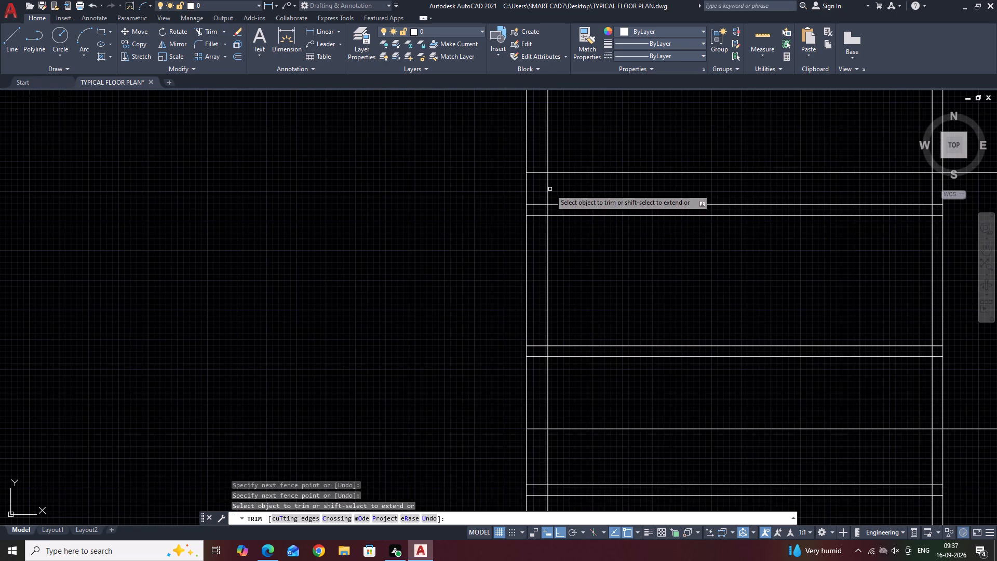
{"action": "left_click", "coordinate": [537, 162]}
{"action": "scroll", "coordinate": [543, 246], "scroll_direction": "down", "scroll_amount": 1}
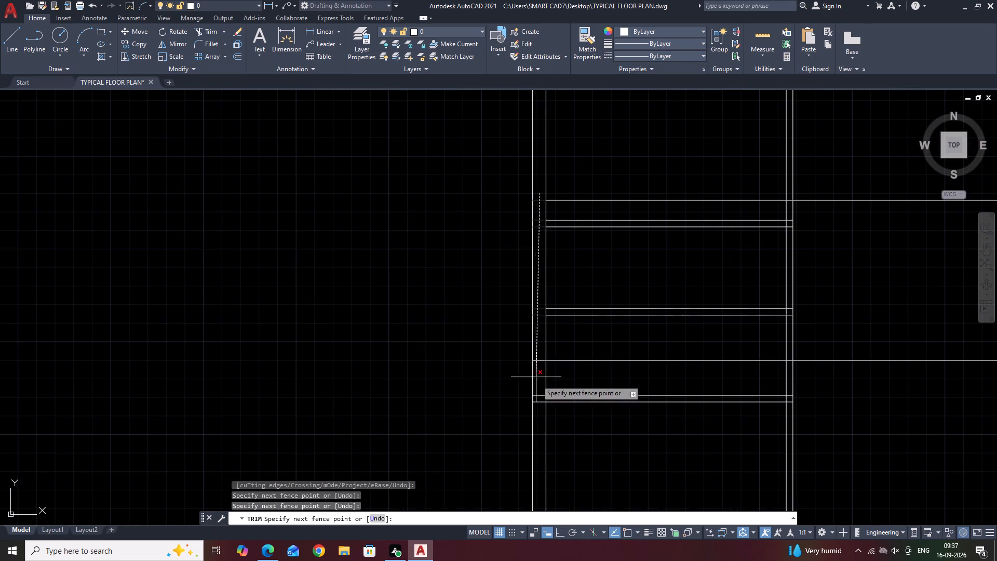
{"action": "left_click", "coordinate": [538, 412]}
Trim the overlapping lines at the junction of the left bay's top wall and the middle bay's left wall.
{"action": "scroll", "coordinate": [536, 297], "scroll_direction": "down", "scroll_amount": 4}
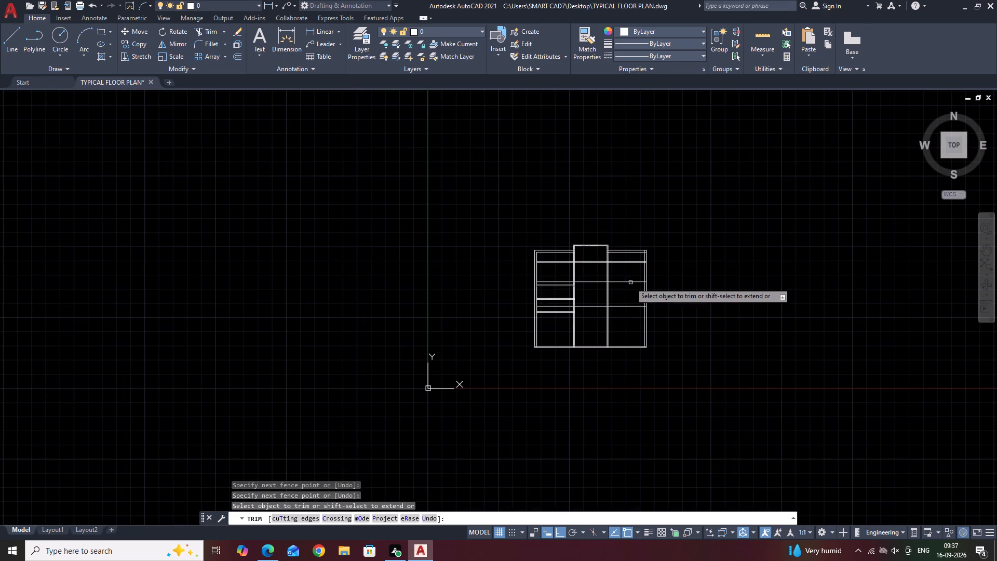
{"action": "scroll", "coordinate": [574, 249], "scroll_direction": "up", "scroll_amount": 7}
{"action": "left_click", "coordinate": [591, 257]}
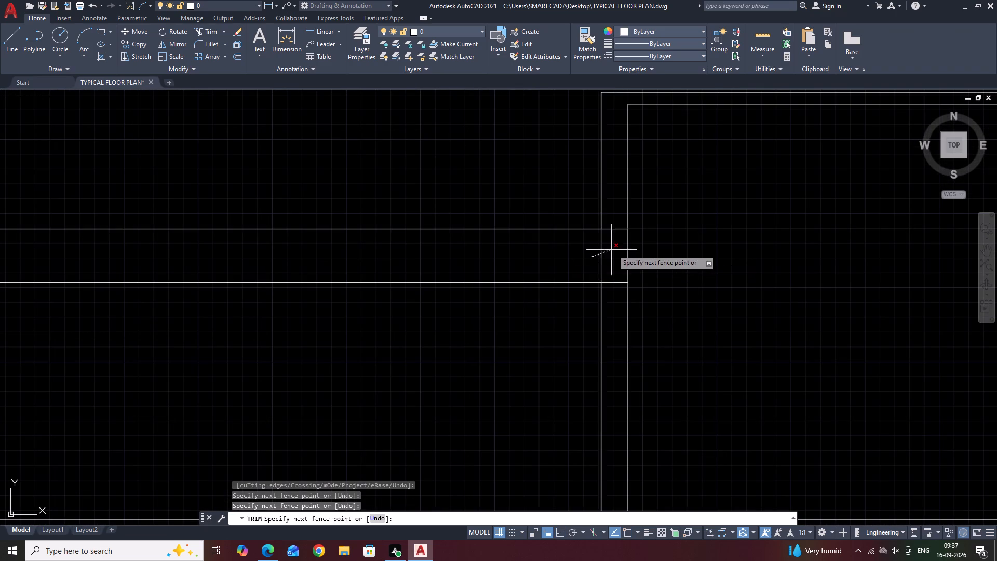
{"action": "left_click", "coordinate": [619, 223]}
{"action": "scroll", "coordinate": [602, 245], "scroll_direction": "down", "scroll_amount": 5}
{"action": "scroll", "coordinate": [600, 248], "scroll_direction": "up", "scroll_amount": 3}
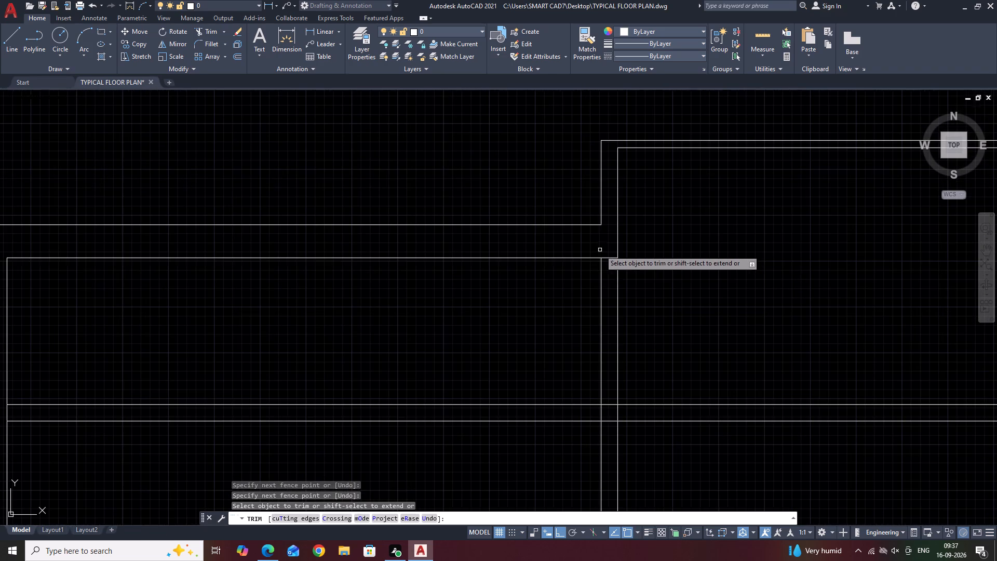
{"action": "left_click", "coordinate": [610, 259]}
Trim the overlapping lines at the junction of the right bay's top wall and the middle bay's right wall.
{"action": "scroll", "coordinate": [541, 230], "scroll_direction": "down", "scroll_amount": 5}
{"action": "scroll", "coordinate": [680, 240], "scroll_direction": "up", "scroll_amount": 3}
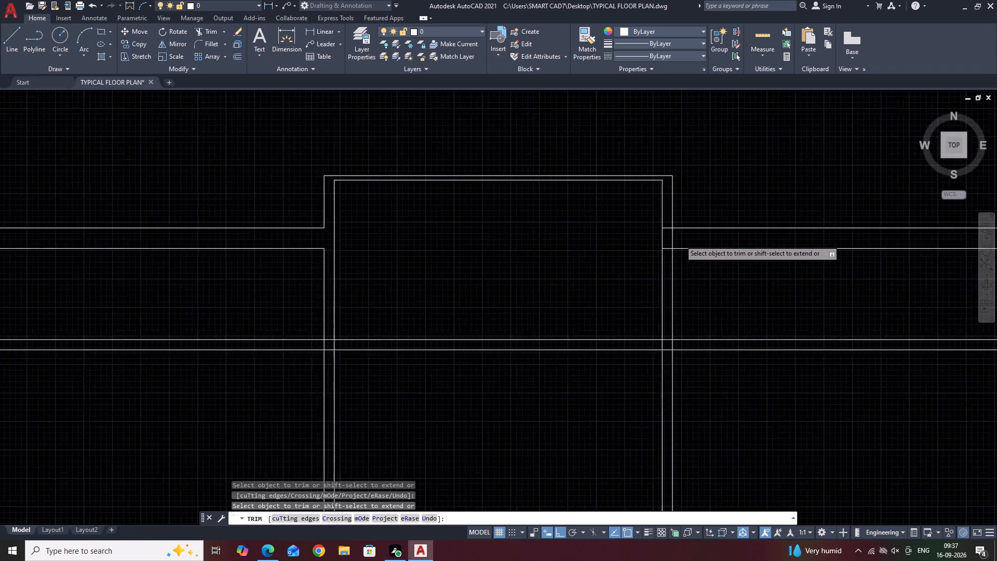
{"action": "scroll", "coordinate": [667, 229], "scroll_direction": "up", "scroll_amount": 2}
{"action": "left_click", "coordinate": [642, 196]}
{"action": "left_click", "coordinate": [688, 254]}
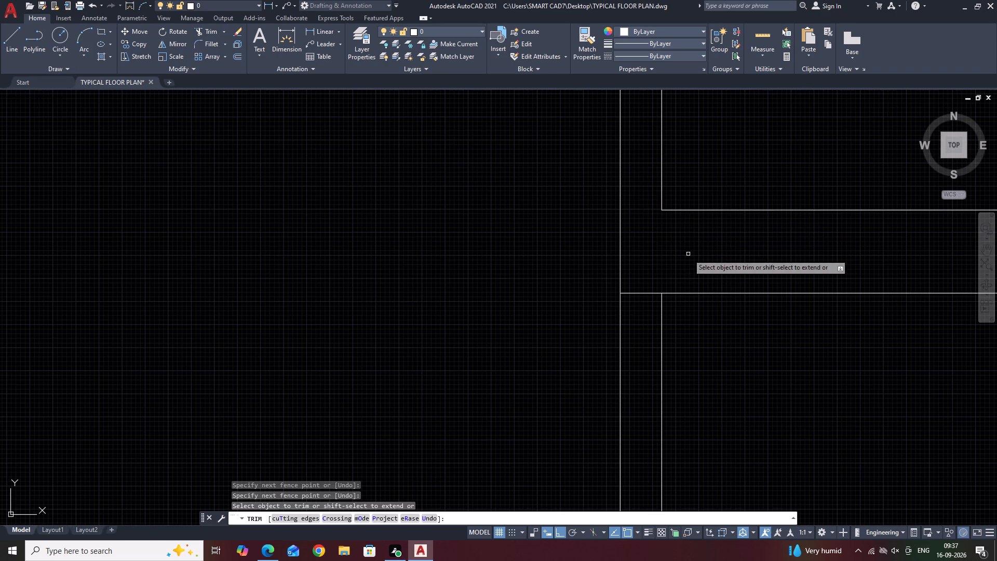
{"action": "scroll", "coordinate": [644, 283], "scroll_direction": "down", "scroll_amount": 6}
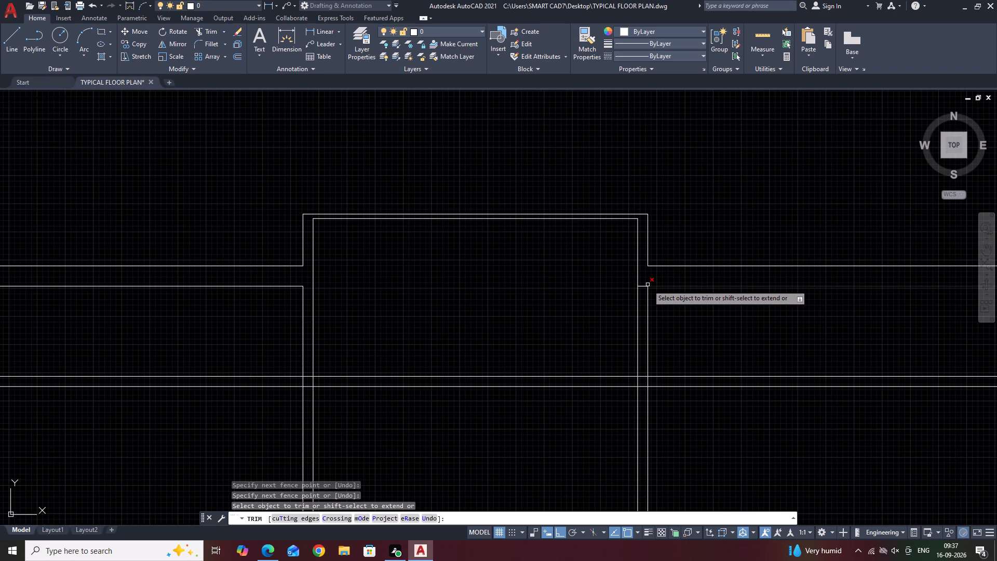
{"action": "left_click", "coordinate": [642, 286]}
Trim the overlapping inner wall line ends inside the plan's top-right outer wall corner.
{"action": "scroll", "coordinate": [474, 176], "scroll_direction": "down", "scroll_amount": 1}
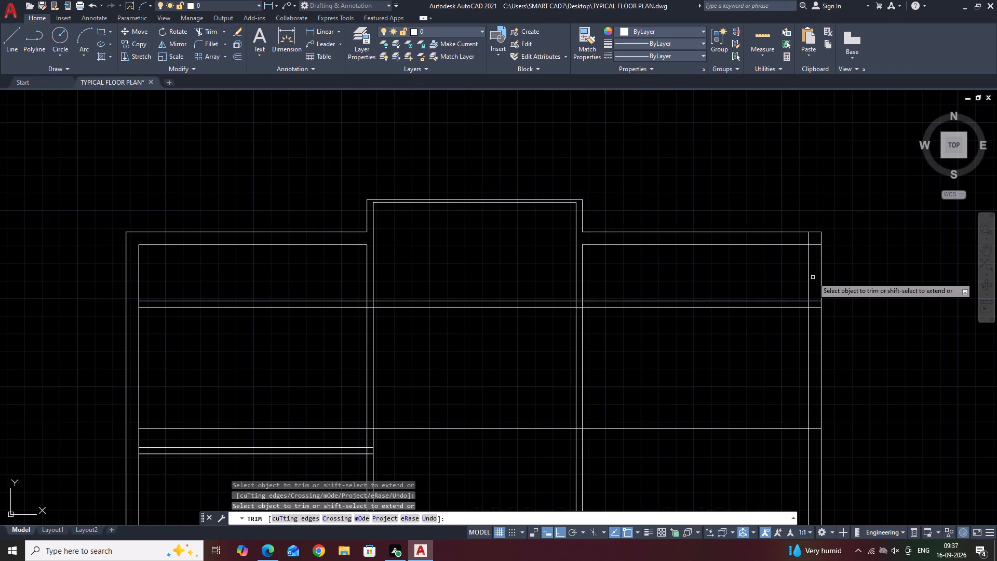
{"action": "scroll", "coordinate": [821, 244], "scroll_direction": "up", "scroll_amount": 2}
{"action": "scroll", "coordinate": [779, 242], "scroll_direction": "up", "scroll_amount": 3}
{"action": "left_click_drag", "start_coordinate": [753, 196], "coordinate": [774, 202]}
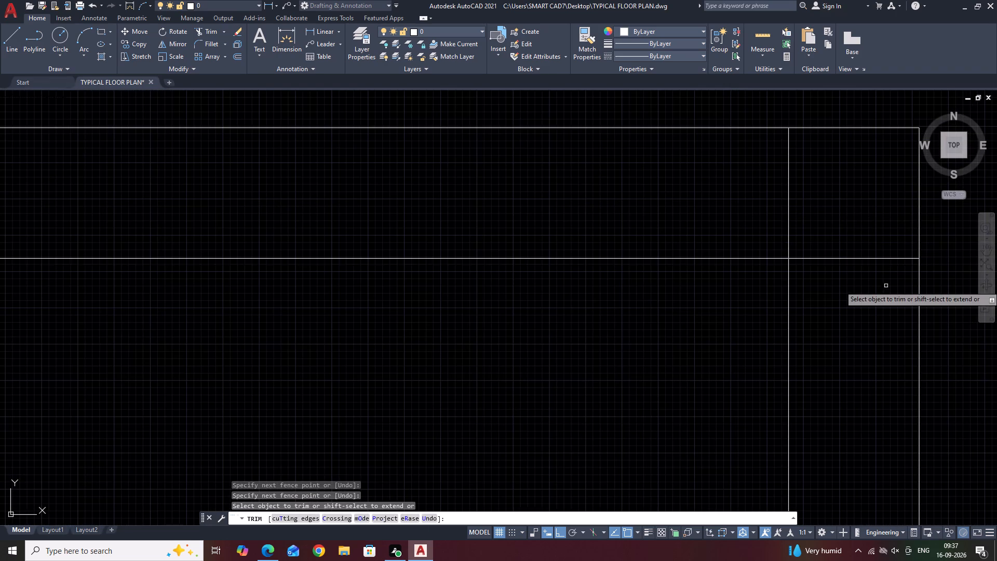
{"action": "left_click_drag", "start_coordinate": [885, 286], "coordinate": [882, 264]}
{"action": "left_click_drag", "start_coordinate": [757, 177], "coordinate": [776, 182]}
{"action": "left_click_drag", "start_coordinate": [861, 285], "coordinate": [790, 194]}
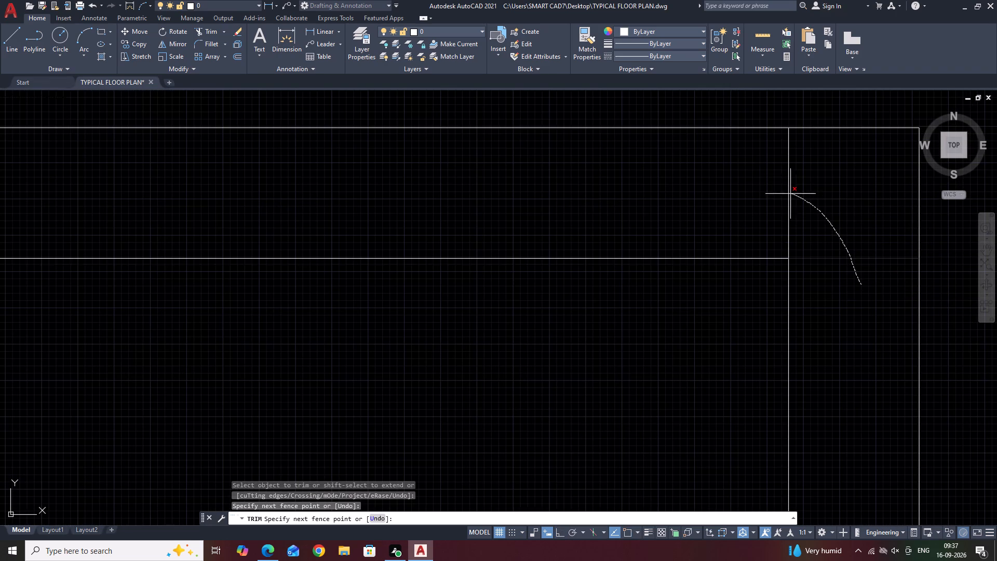
{"action": "left_click_drag", "start_coordinate": [790, 194], "coordinate": [765, 189]}
Trim away the two single horizontal lines where they cross the left bay, keeping the double-line partitions.
{"action": "scroll", "coordinate": [751, 178], "scroll_direction": "down", "scroll_amount": 3}
{"action": "scroll", "coordinate": [548, 225], "scroll_direction": "down", "scroll_amount": 4}
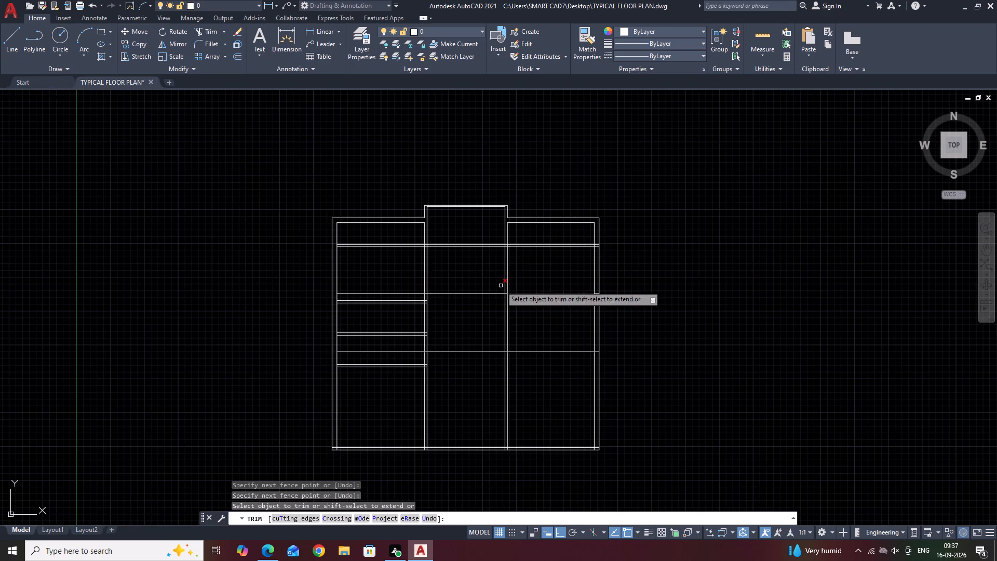
{"action": "middle_click_drag", "start_coordinate": [483, 286], "coordinate": [540, 313]}
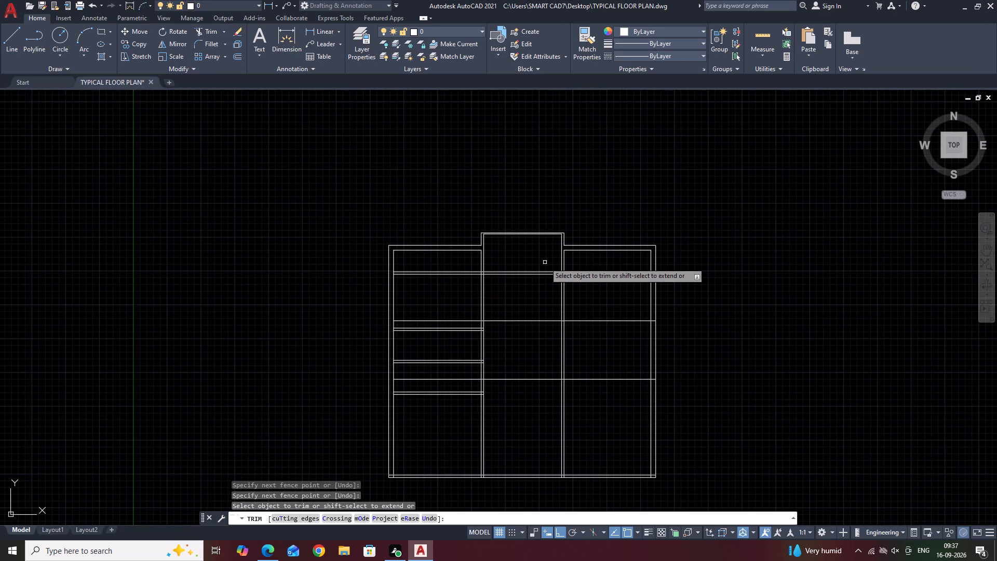
{"action": "middle_click_drag", "start_coordinate": [559, 250], "coordinate": [625, 309]}
{"action": "middle_click_drag", "start_coordinate": [747, 342], "coordinate": [712, 266]}
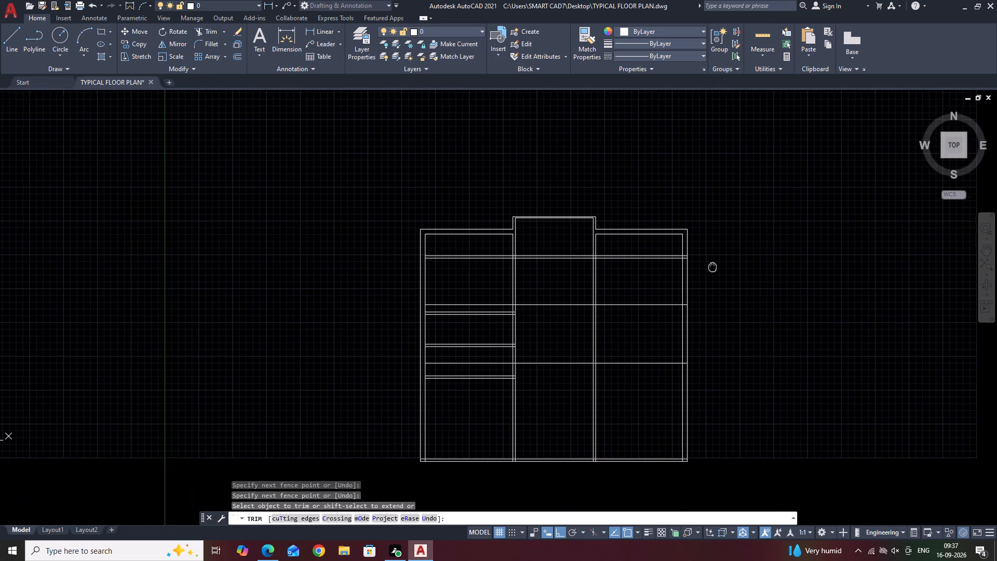
{"action": "middle_click_drag", "start_coordinate": [712, 266], "coordinate": [712, 264]}
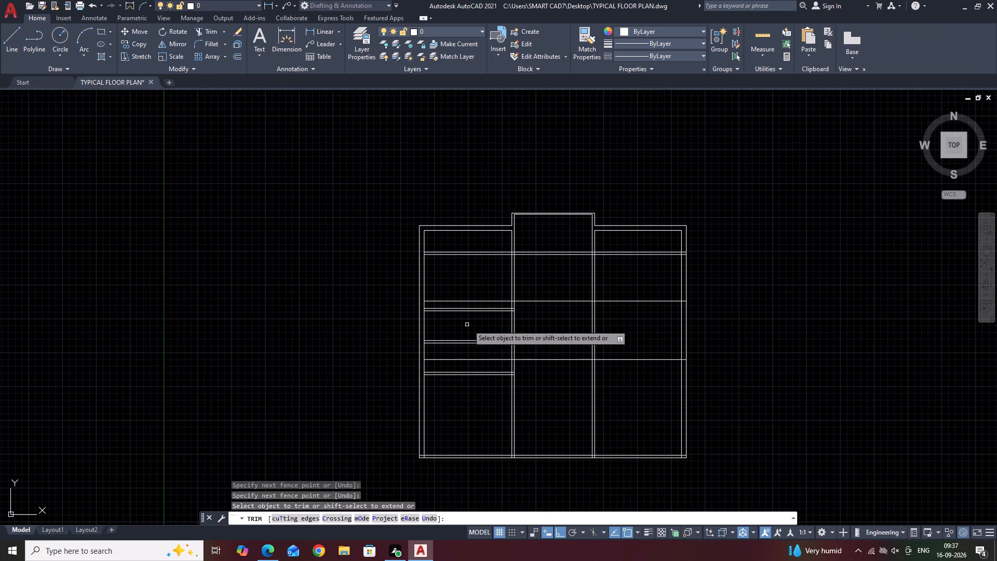
{"action": "scroll", "coordinate": [483, 323], "scroll_direction": "up", "scroll_amount": 3}
{"action": "key", "text": "Escape"}
{"action": "key", "text": "space"}
{"action": "left_click", "coordinate": [509, 247]}
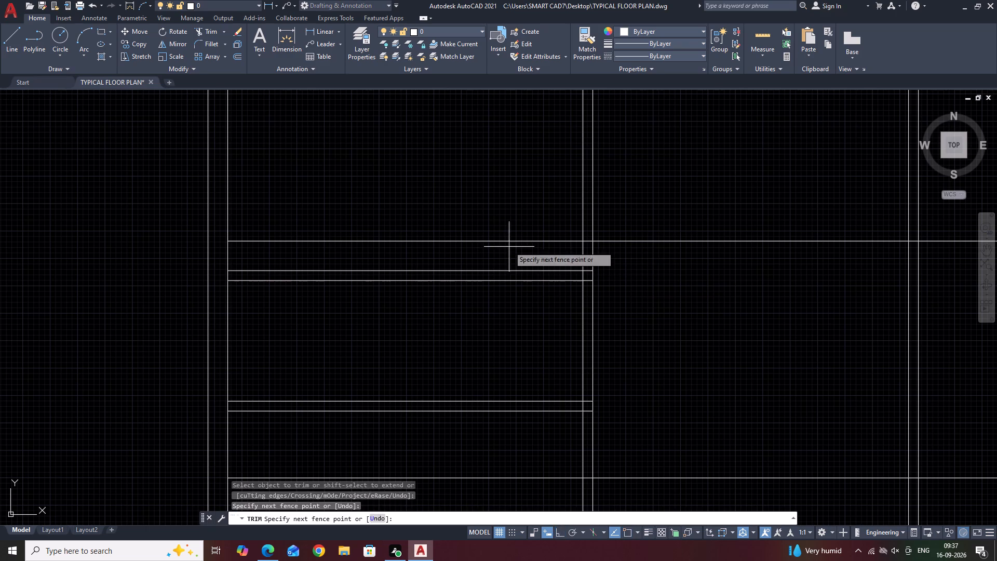
{"action": "left_click", "coordinate": [468, 193]}
{"action": "scroll", "coordinate": [579, 215], "scroll_direction": "down", "scroll_amount": 5}
{"action": "scroll", "coordinate": [555, 248], "scroll_direction": "up", "scroll_amount": 2}
{"action": "left_click", "coordinate": [570, 230]}
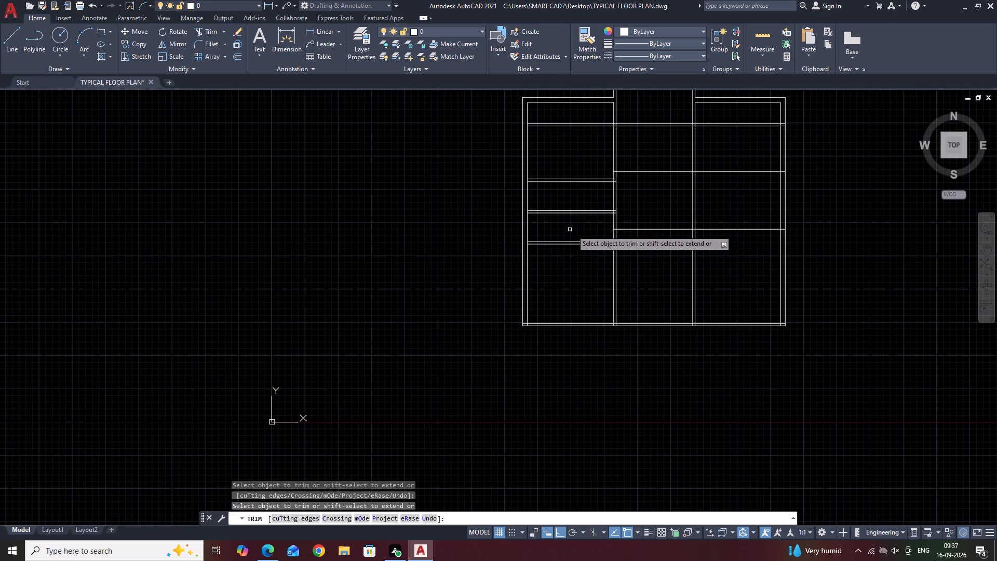
Trim the two single horizontal lines and the upper double partition line out of the right bay.
{"action": "left_click", "coordinate": [730, 152]}
{"action": "left_click", "coordinate": [731, 279]}
{"action": "middle_click_drag", "start_coordinate": [727, 163], "coordinate": [697, 282]}
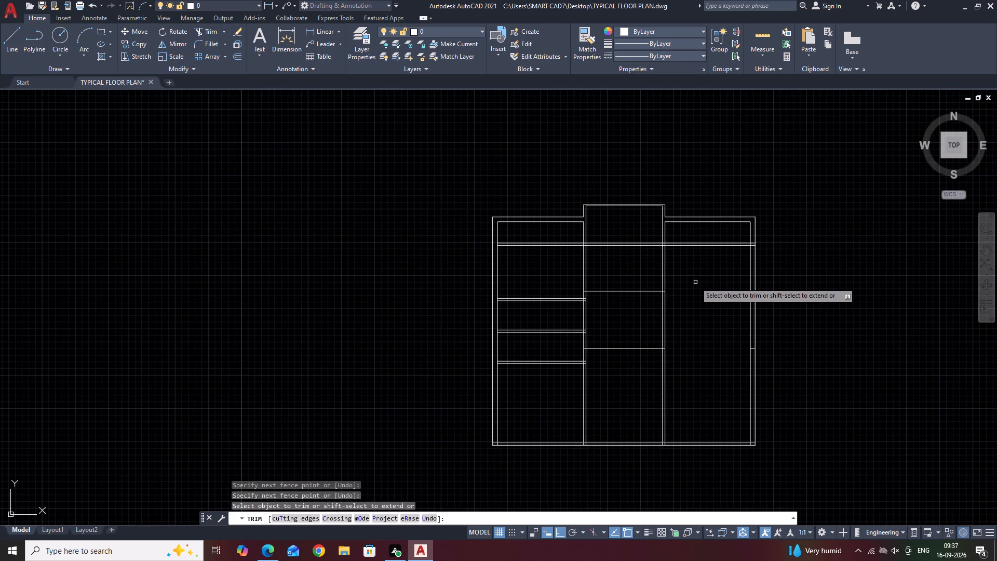
{"action": "scroll", "coordinate": [707, 244], "scroll_direction": "up", "scroll_amount": 2}
{"action": "left_click", "coordinate": [719, 208]}
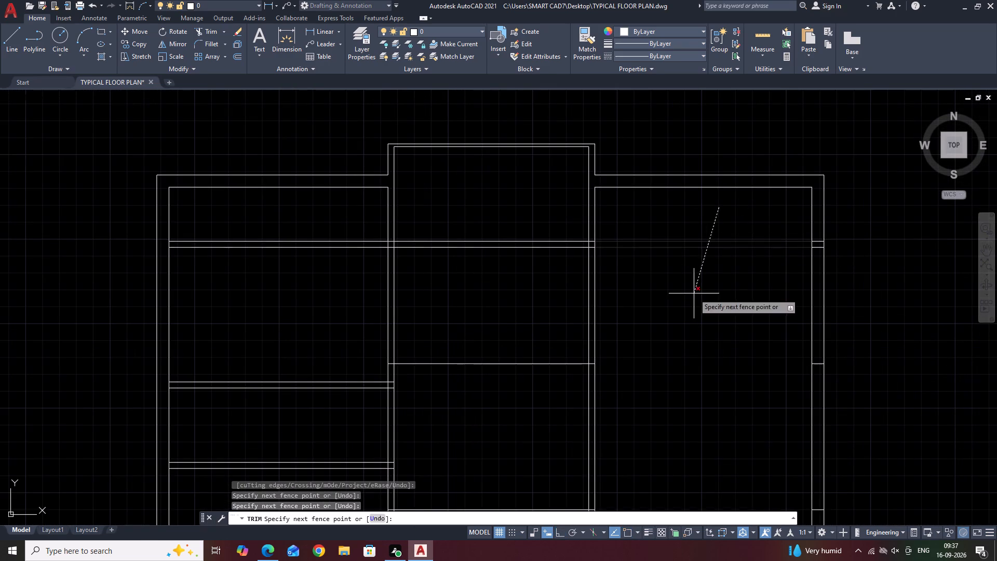
{"action": "left_click", "coordinate": [694, 293]}
{"action": "middle_click_drag", "start_coordinate": [722, 312], "coordinate": [626, 181]}
{"action": "key", "text": "Escape"}
Erase the four short leftover line pieces within the thickness of the right outer wall.
{"action": "scroll", "coordinate": [621, 172], "scroll_direction": "down", "scroll_amount": 5}
{"action": "scroll", "coordinate": [605, 170], "scroll_direction": "up", "scroll_amount": 2}
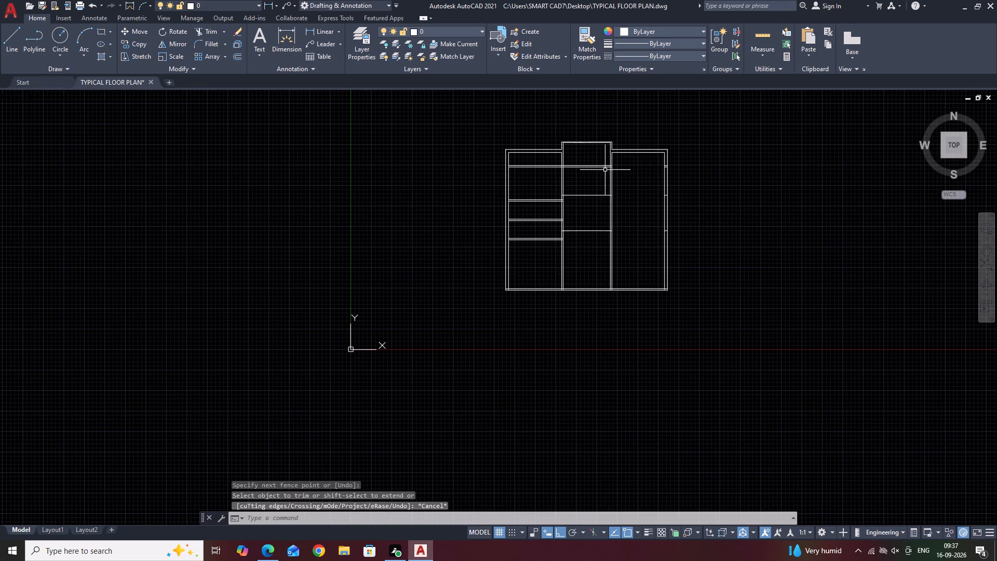
{"action": "left_click", "coordinate": [644, 152]}
{"action": "key", "text": "Escape"}
{"action": "scroll", "coordinate": [649, 156], "scroll_direction": "up", "scroll_amount": 4}
{"action": "left_click", "coordinate": [660, 144]}
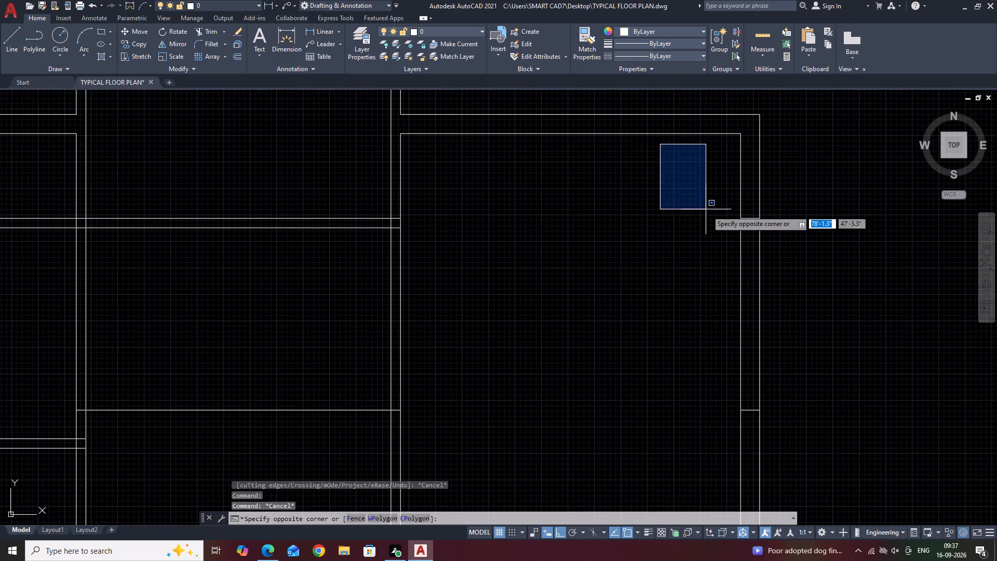
{"action": "scroll", "coordinate": [715, 224], "scroll_direction": "down", "scroll_amount": 6}
{"action": "left_click_drag", "start_coordinate": [752, 360], "coordinate": [753, 371]}
{"action": "key", "text": "Delete"}
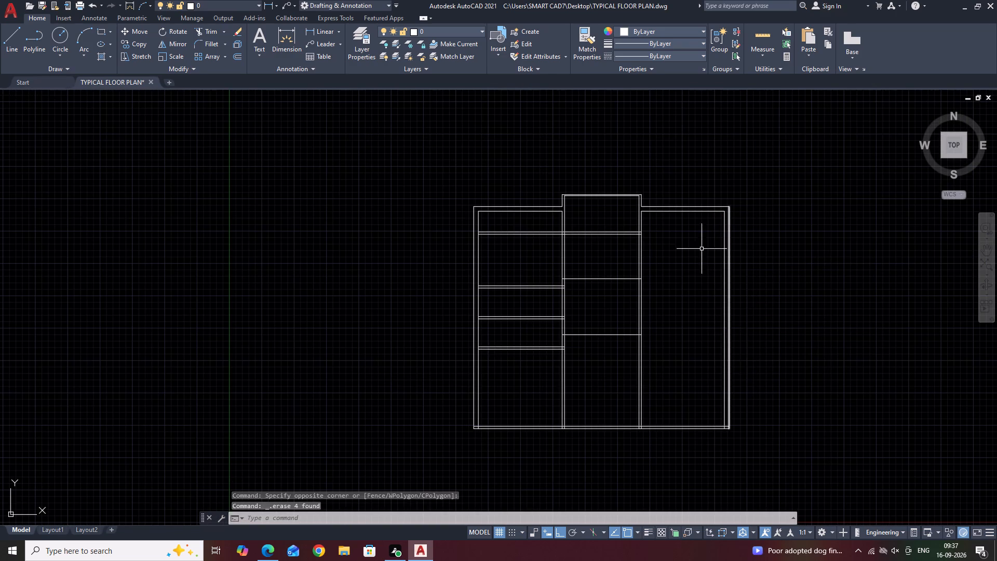
Offset the inner top wall line of the right bay 10' downward into the room.
{"action": "scroll", "coordinate": [678, 216], "scroll_direction": "up", "scroll_amount": 2}
{"action": "left_click", "coordinate": [669, 202]}
{"action": "left_click_drag", "start_coordinate": [644, 231], "coordinate": [644, 236]}
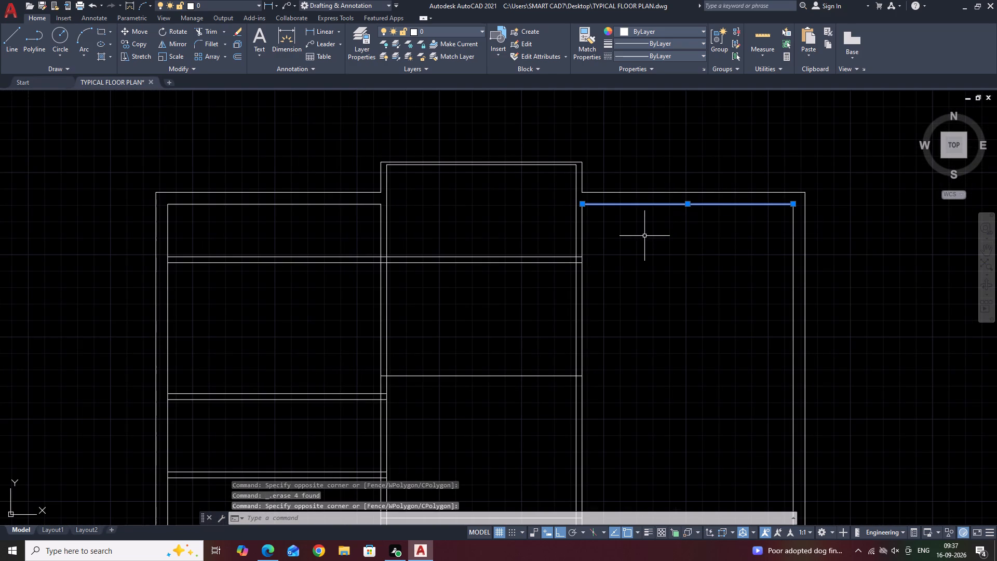
{"action": "key", "text": "o"}
{"action": "key", "text": "space"}
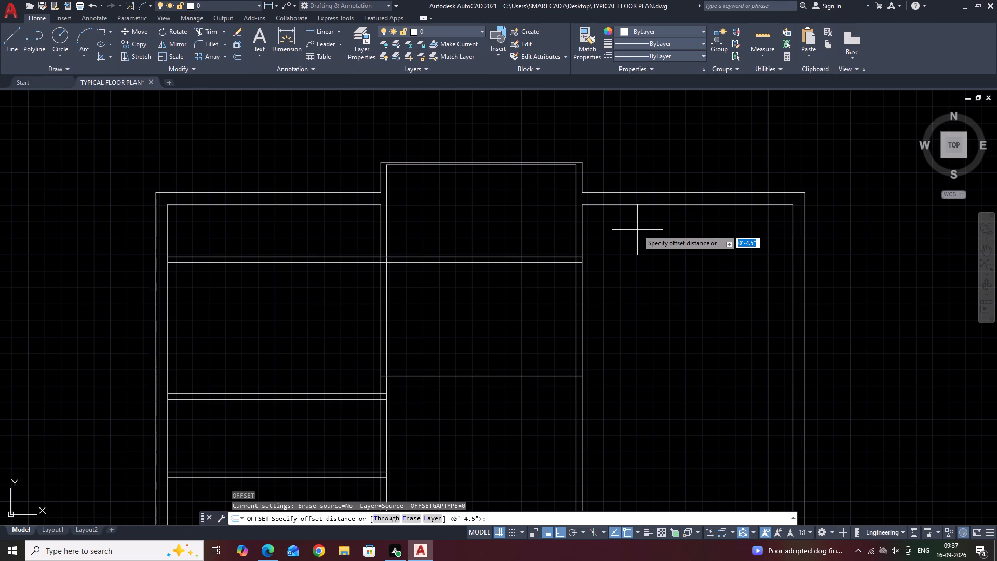
{"action": "type", "text": "10'"}
{"action": "key", "text": "Return"}
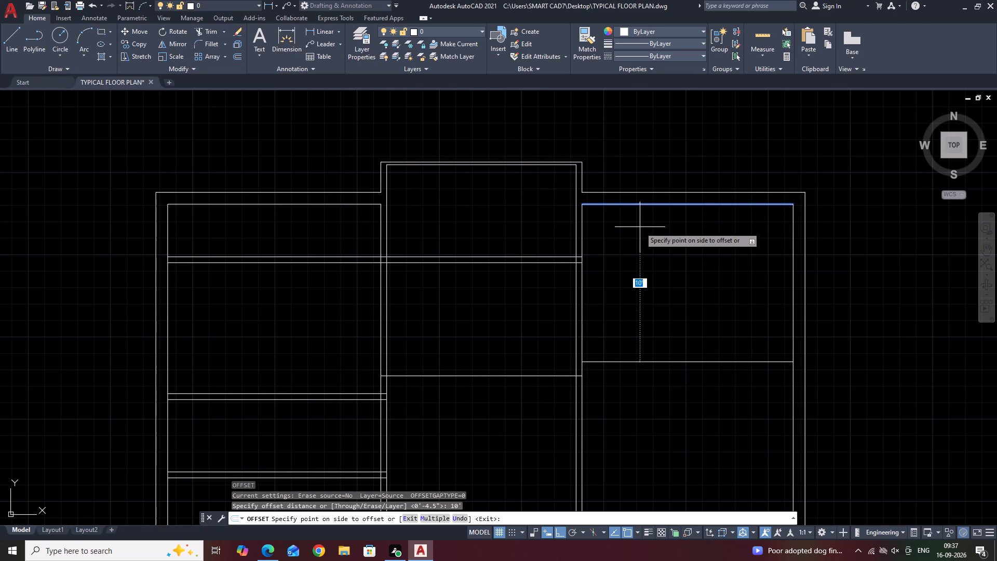
{"action": "left_click", "coordinate": [640, 228]}
{"action": "key", "text": "Escape"}
Offset the new horizontal line in the right bay 4.5" downward to form a double-line partition.
{"action": "middle_click_drag", "start_coordinate": [699, 364], "coordinate": [629, 238]}
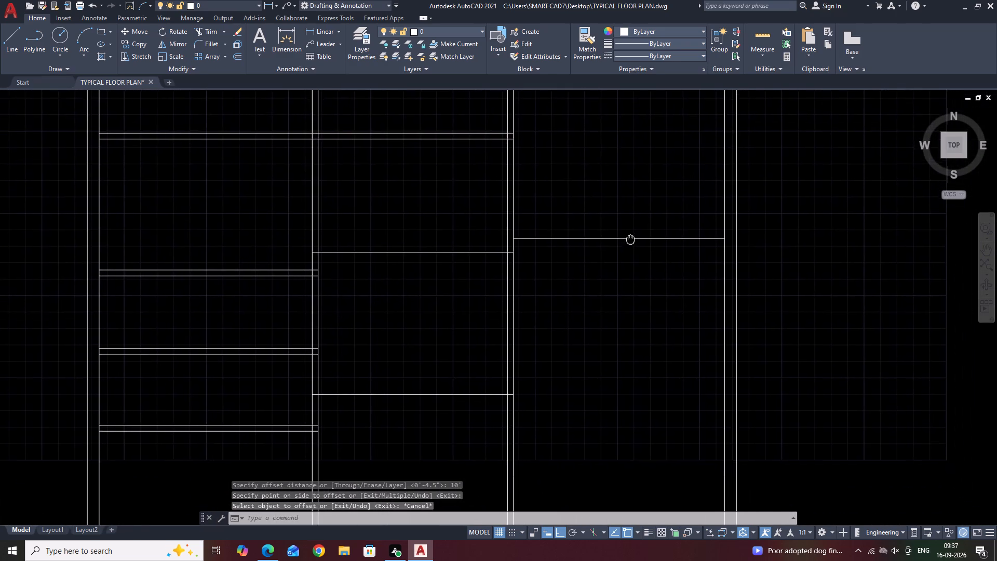
{"action": "middle_click_drag", "start_coordinate": [629, 238], "coordinate": [629, 236]}
{"action": "left_click", "coordinate": [640, 286]}
{"action": "left_click", "coordinate": [611, 209]}
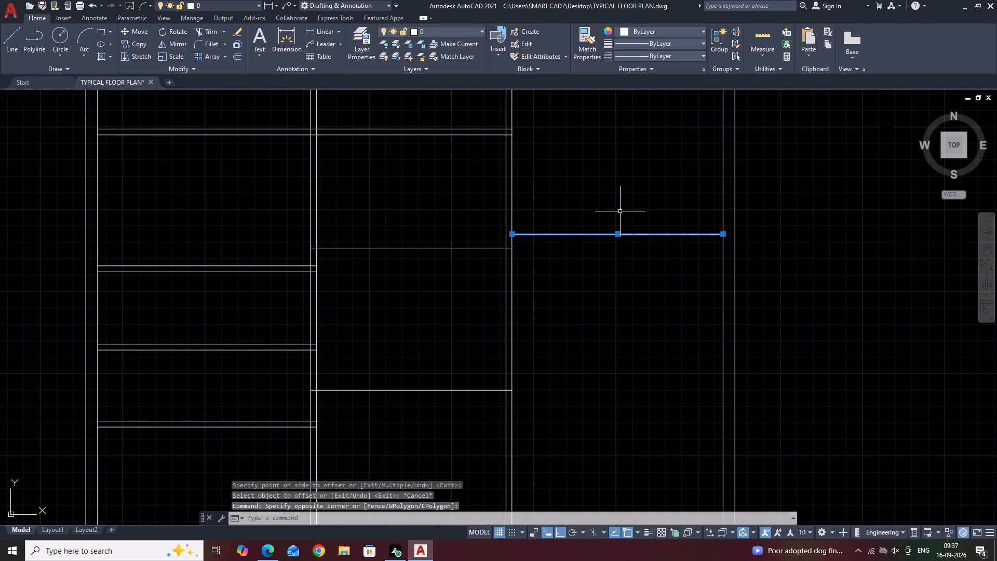
{"action": "middle_click_drag", "start_coordinate": [622, 213], "coordinate": [629, 271]}
{"action": "key", "text": "o"}
{"action": "key", "text": "space"}
{"action": "type", "text": "4.5"}
{"action": "key", "text": "Return"}
{"action": "left_click", "coordinate": [619, 336]}
{"action": "key", "text": "Escape"}
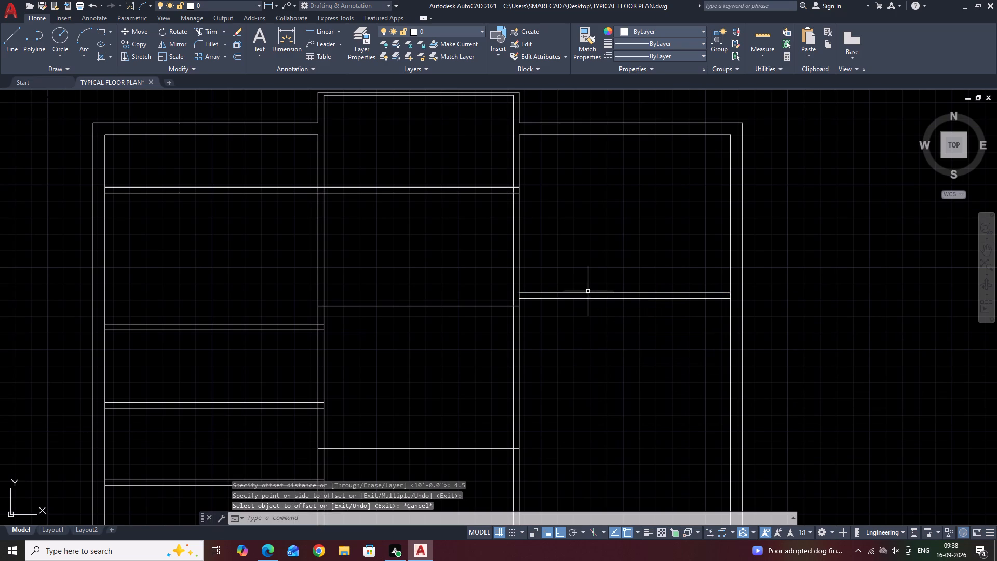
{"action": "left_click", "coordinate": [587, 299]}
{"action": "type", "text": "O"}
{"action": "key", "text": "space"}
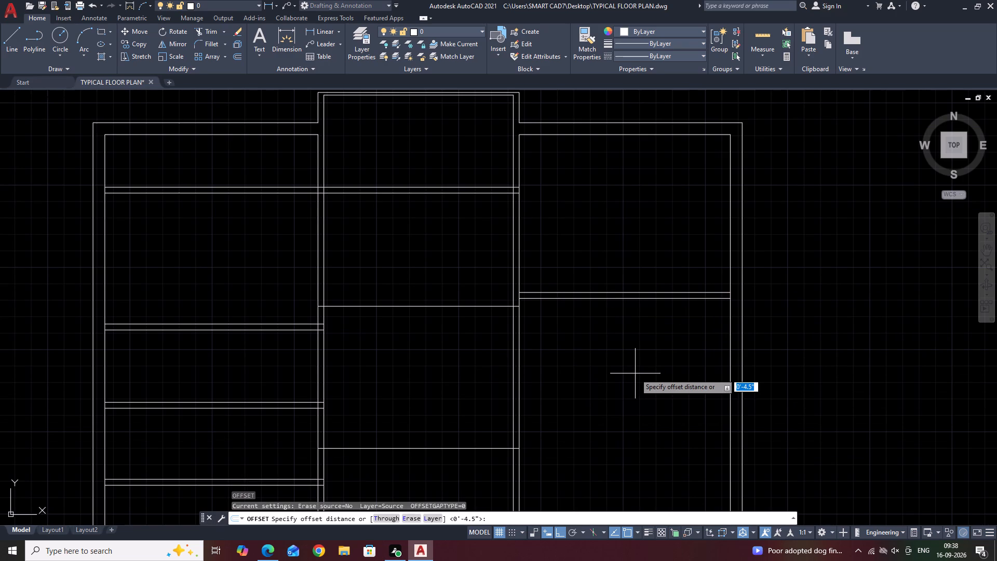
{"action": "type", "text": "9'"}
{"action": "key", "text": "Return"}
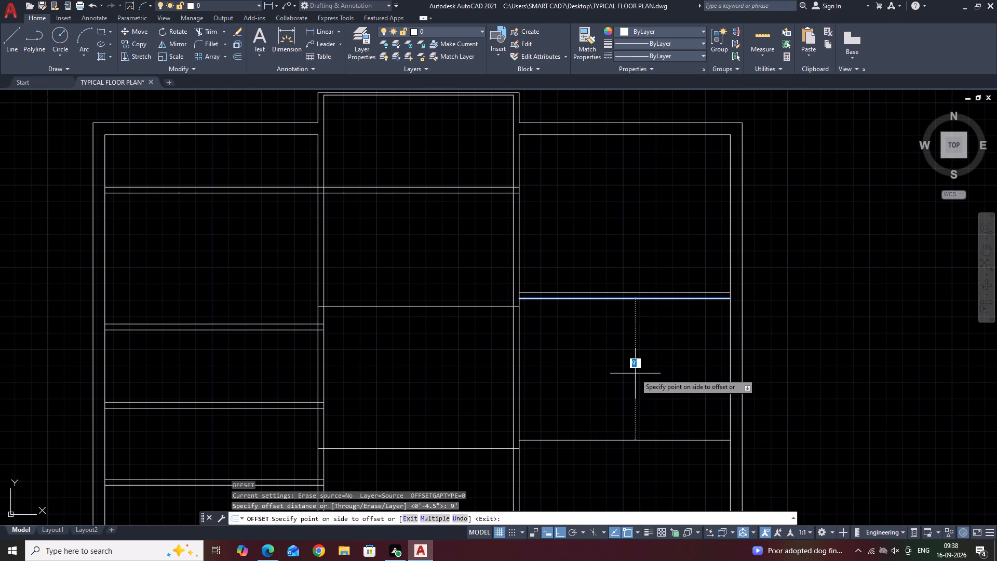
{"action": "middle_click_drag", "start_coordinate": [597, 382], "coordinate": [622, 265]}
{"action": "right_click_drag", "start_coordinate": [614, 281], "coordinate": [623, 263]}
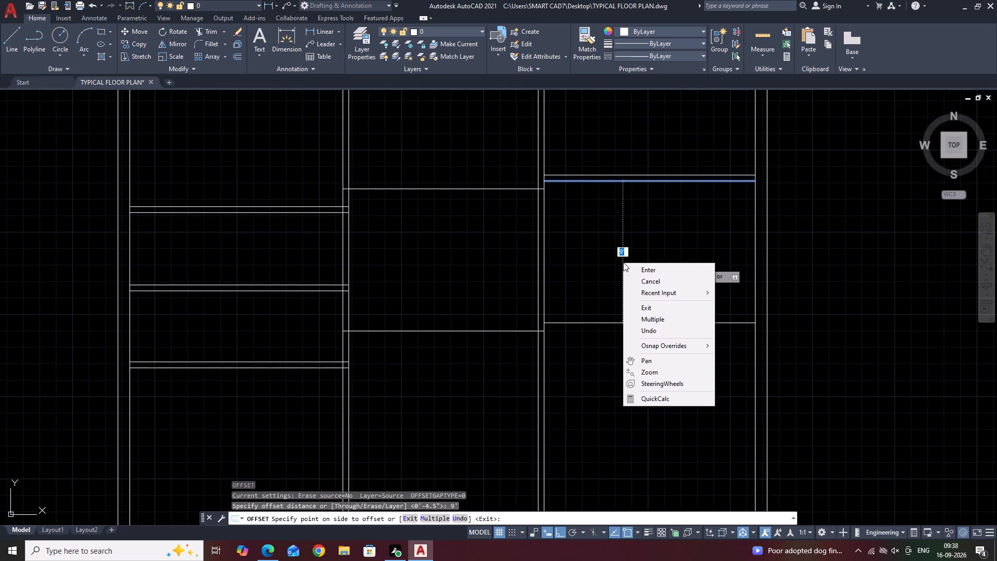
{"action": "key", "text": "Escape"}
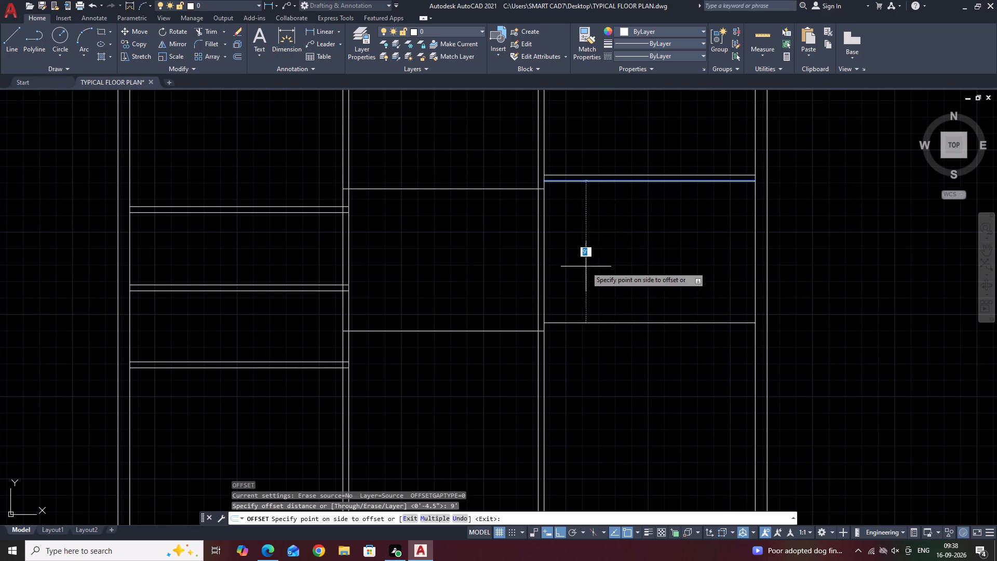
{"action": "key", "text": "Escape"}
Offset the lower line of the right bay's double-line partition 4'1" downward.
{"action": "left_click", "coordinate": [646, 179]}
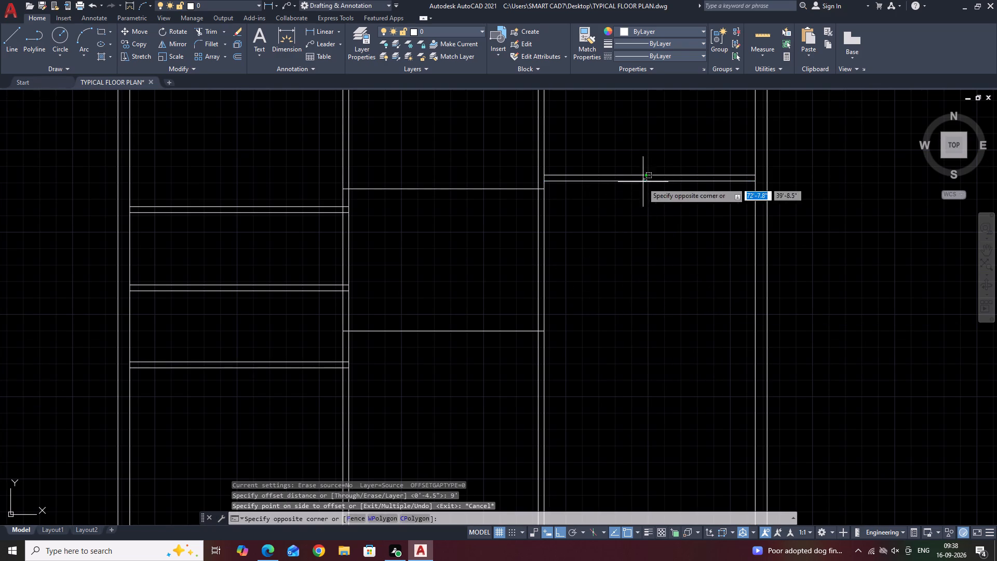
{"action": "left_click_drag", "start_coordinate": [628, 195], "coordinate": [627, 201]}
{"action": "type", "text": "O"}
{"action": "key", "text": "space"}
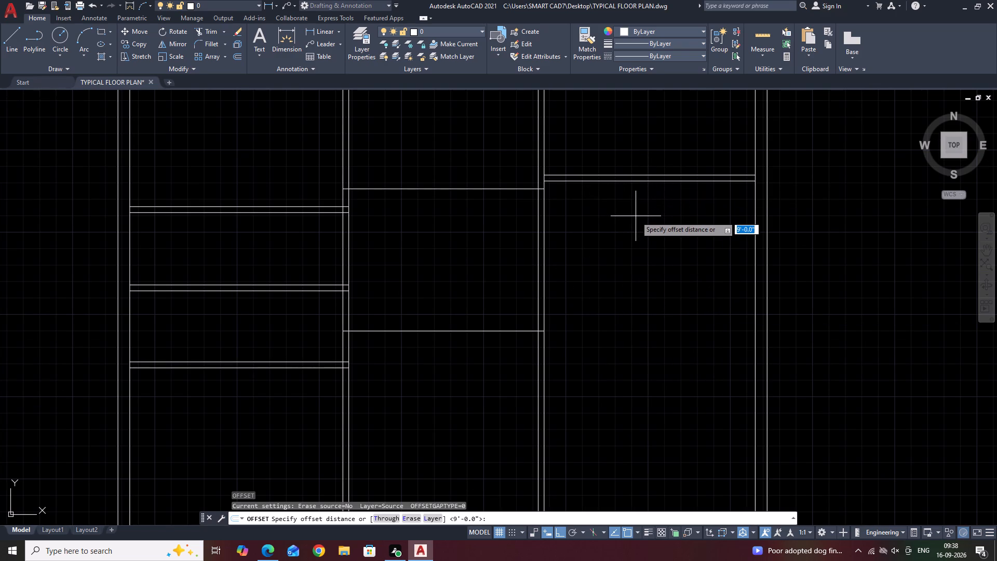
{"action": "type", "text": "4'1"}
{"action": "key", "text": "Return"}
{"action": "left_click_drag", "start_coordinate": [636, 216], "coordinate": [641, 220]}
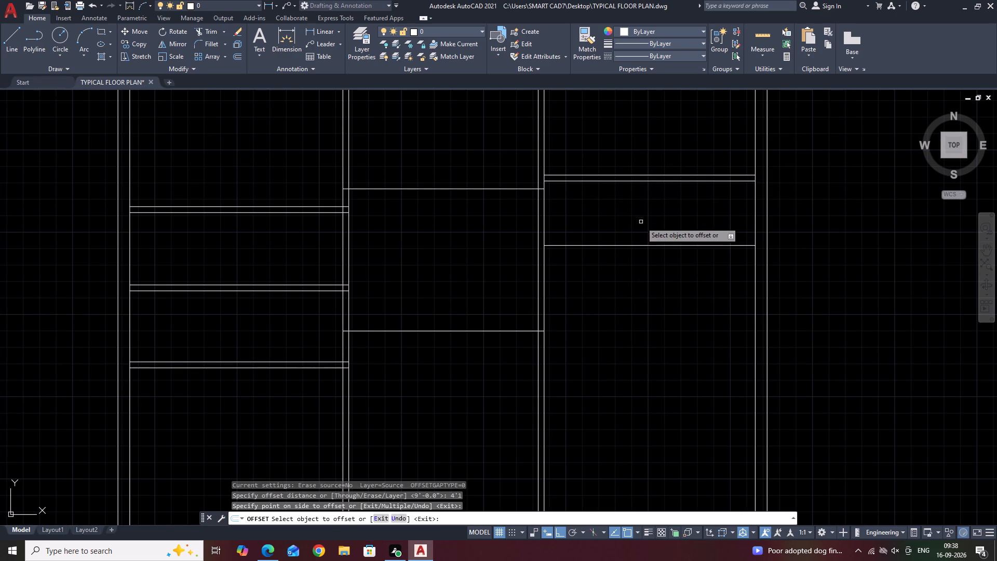
{"action": "left_click", "coordinate": [639, 253]}
{"action": "key", "text": "Escape"}
Offset the lowest single line in the right bay 4.5" downward to form a second double-line partition.
{"action": "left_click", "coordinate": [626, 232]}
{"action": "left_click", "coordinate": [596, 264]}
{"action": "type", "text": "O"}
{"action": "key", "text": "space"}
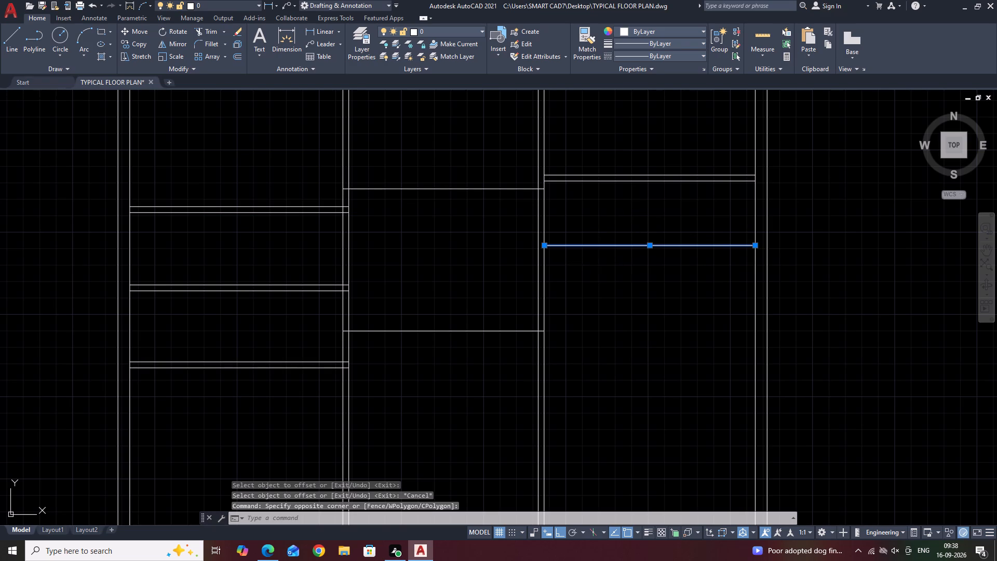
{"action": "type", "text": "4.5"}
{"action": "key", "text": "Return"}
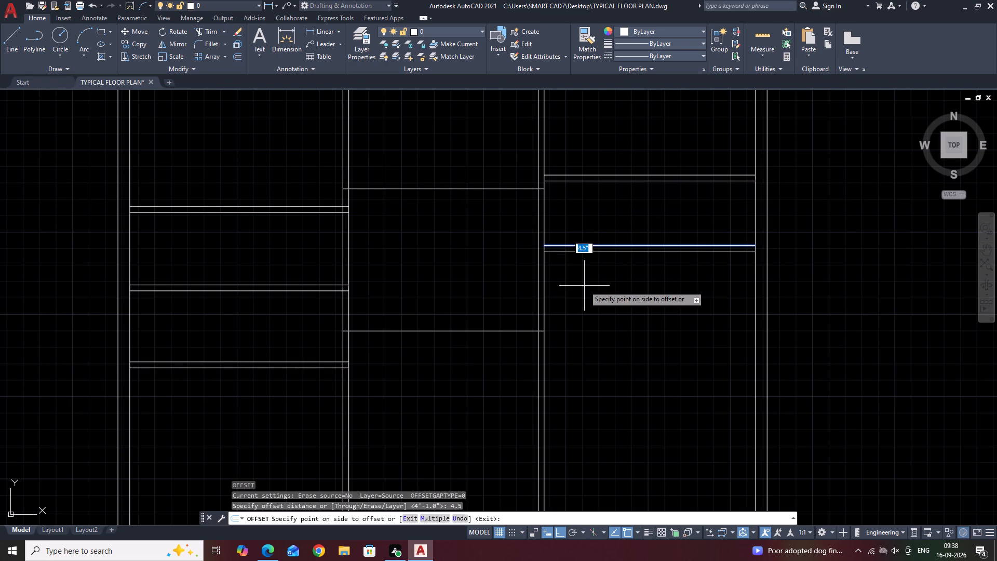
{"action": "left_click", "coordinate": [583, 288]}
{"action": "key", "text": "Escape"}
Offset the lower line of the right bay's second partition by 5', placing the copy below it.
{"action": "left_click", "coordinate": [583, 252]}
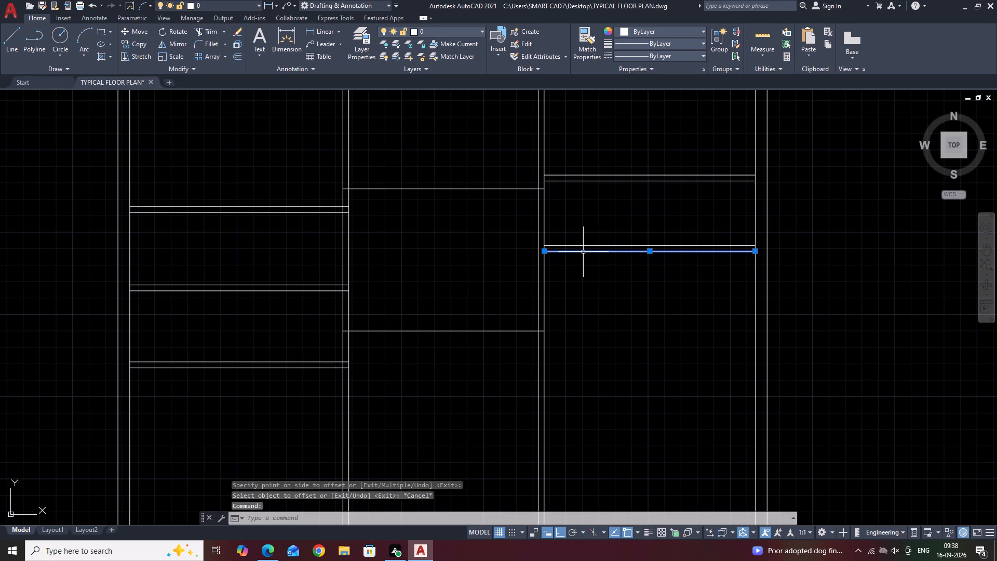
{"action": "type", "text": "O"}
{"action": "key", "text": "space"}
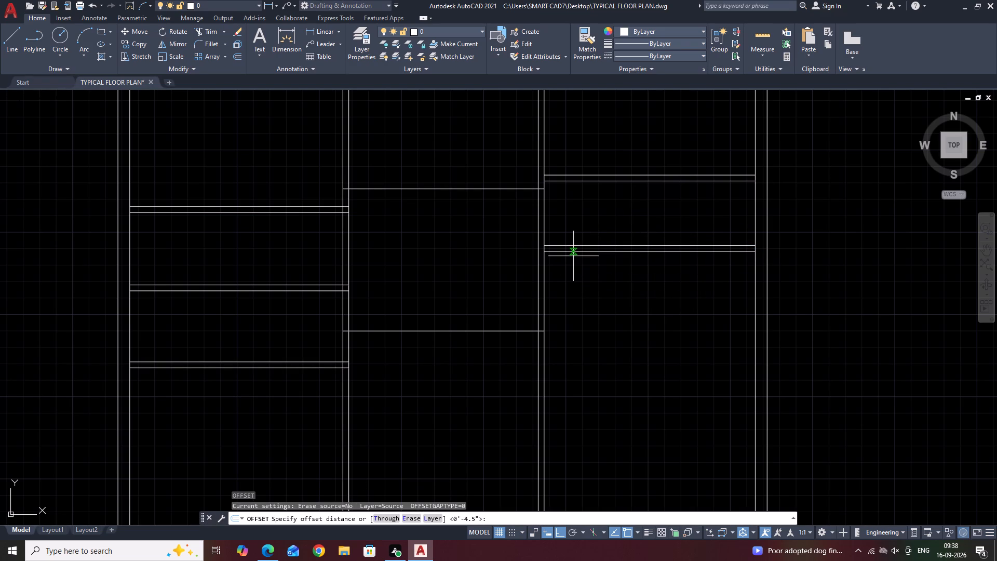
{"action": "type", "text": "5'"}
{"action": "key", "text": "Return"}
{"action": "left_click", "coordinate": [573, 256]}
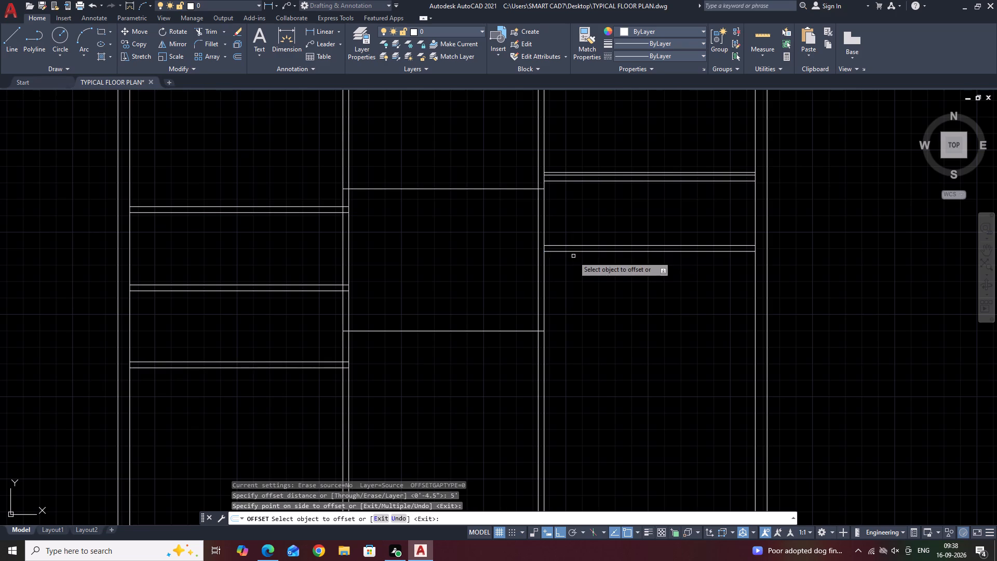
{"action": "left_click", "coordinate": [582, 252]}
{"action": "left_click", "coordinate": [611, 358]}
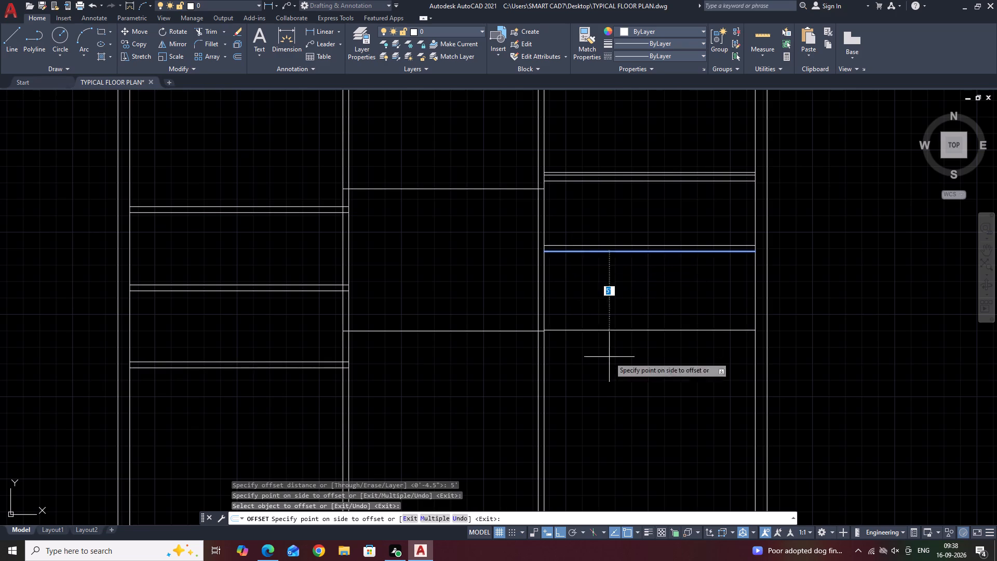
{"action": "key", "text": "Escape"}
Erase the stray horizontal line just above the right bay's uppermost double-line partition.
{"action": "left_click", "coordinate": [563, 181]}
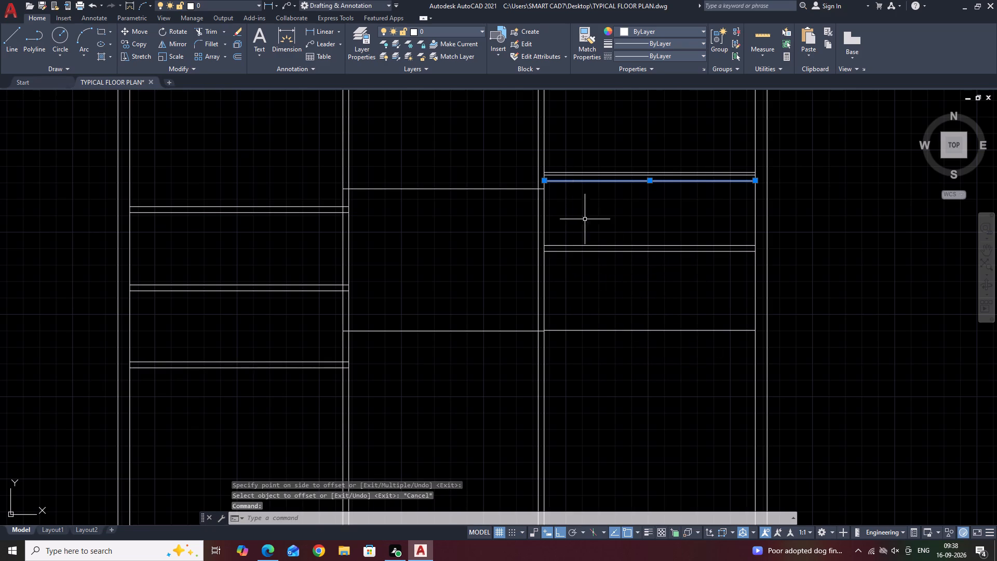
{"action": "key", "text": "Escape"}
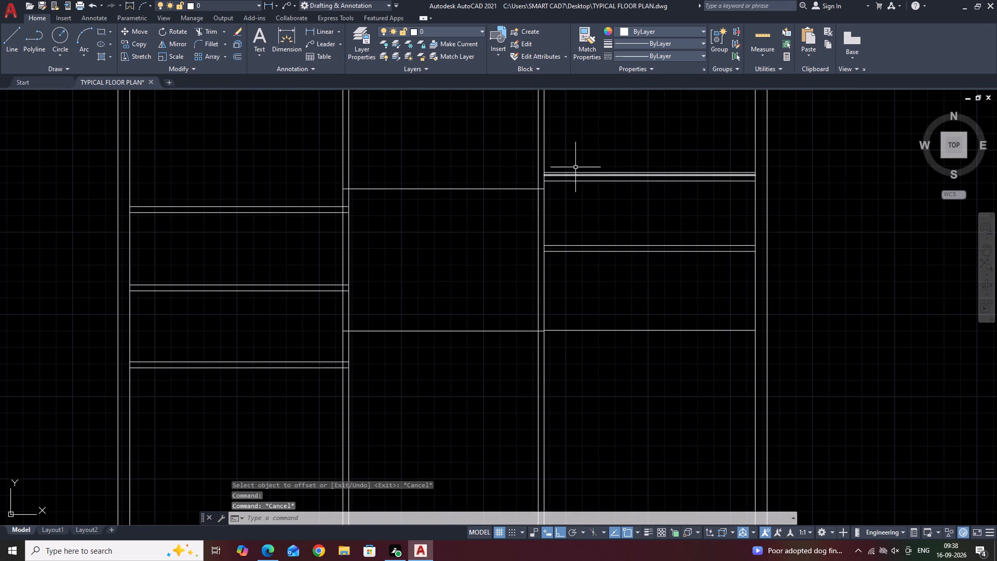
{"action": "scroll", "coordinate": [574, 166], "scroll_direction": "up", "scroll_amount": 2}
{"action": "left_click", "coordinate": [554, 183]}
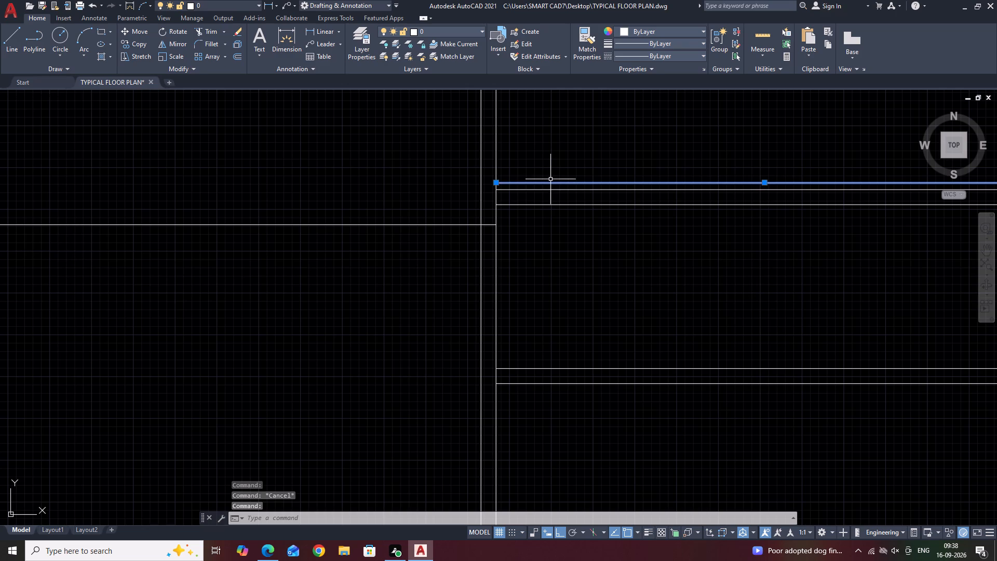
{"action": "key", "text": "Delete"}
Offset the lowest single line in the right bay 4.5" downward to form a third double-line partition.
{"action": "scroll", "coordinate": [587, 230], "scroll_direction": "down", "scroll_amount": 4}
{"action": "scroll", "coordinate": [598, 252], "scroll_direction": "up", "scroll_amount": 2}
{"action": "middle_click_drag", "start_coordinate": [627, 314], "coordinate": [630, 239]}
{"action": "scroll", "coordinate": [631, 241], "scroll_direction": "up", "scroll_amount": 1}
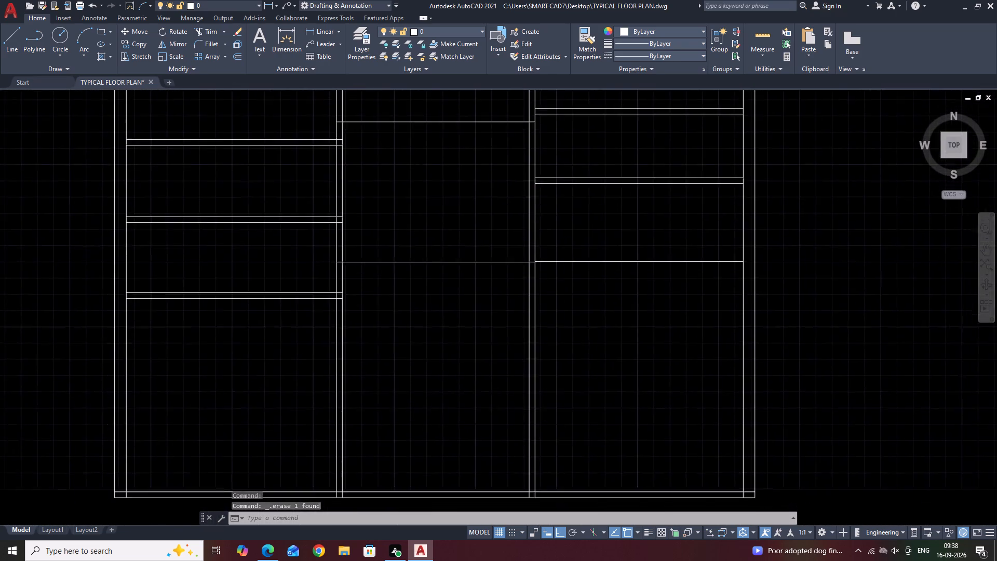
{"action": "middle_click_drag", "start_coordinate": [630, 239], "coordinate": [637, 275]}
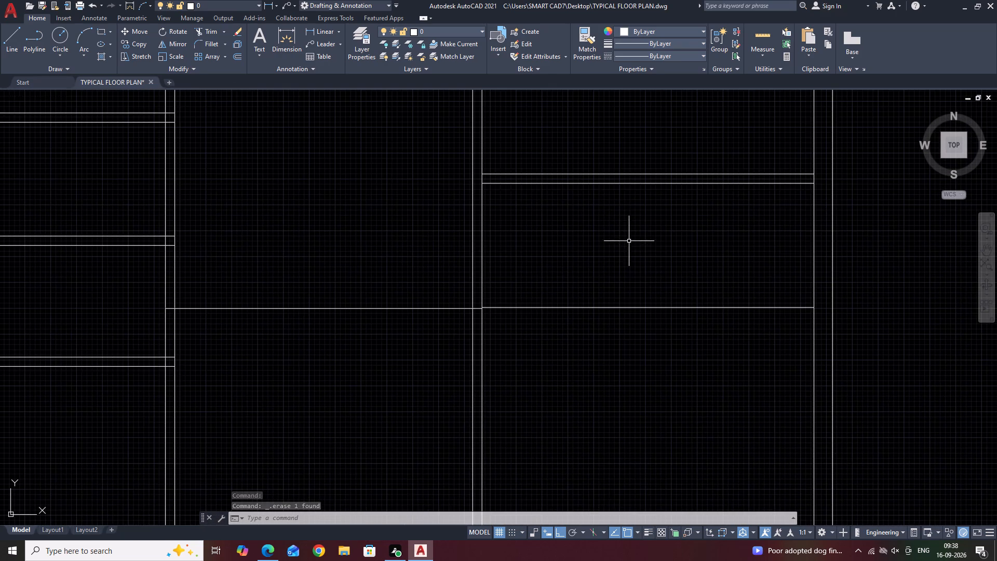
{"action": "left_click", "coordinate": [631, 253]}
{"action": "left_click", "coordinate": [597, 341]}
{"action": "key", "text": "o"}
{"action": "key", "text": "space"}
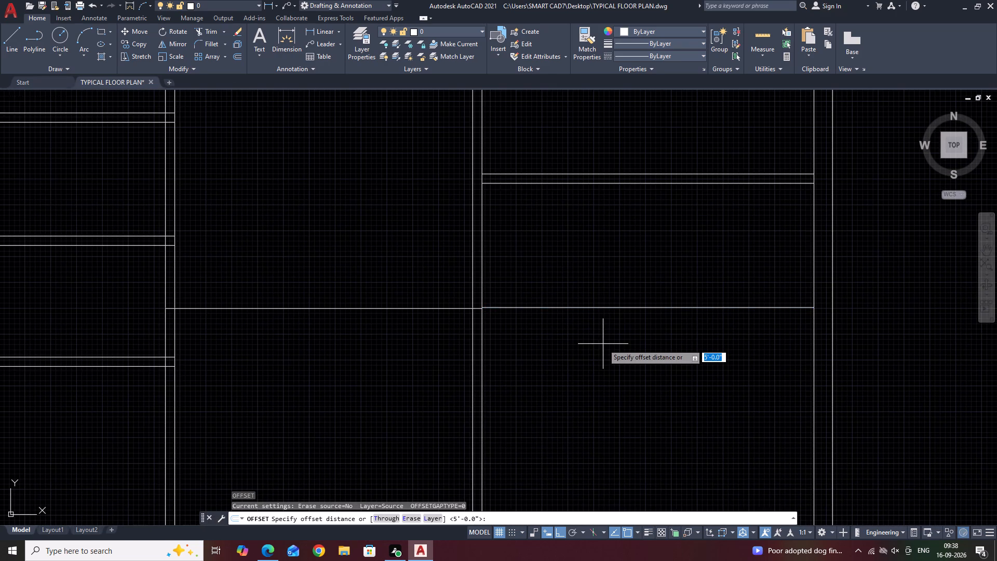
{"action": "type", "text": "4.5"}
{"action": "key", "text": "Return"}
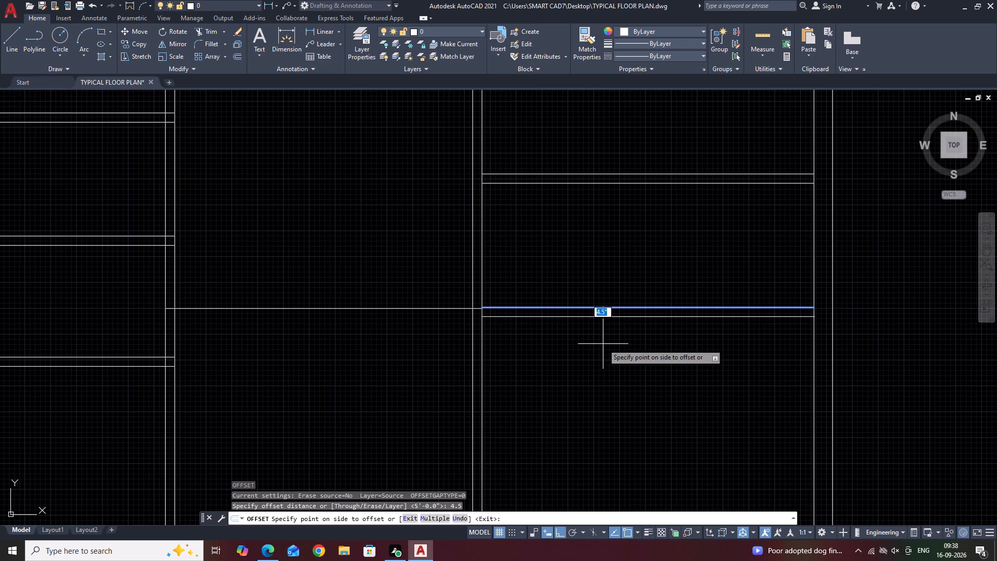
{"action": "left_click", "coordinate": [603, 344]}
{"action": "key", "text": "Escape"}
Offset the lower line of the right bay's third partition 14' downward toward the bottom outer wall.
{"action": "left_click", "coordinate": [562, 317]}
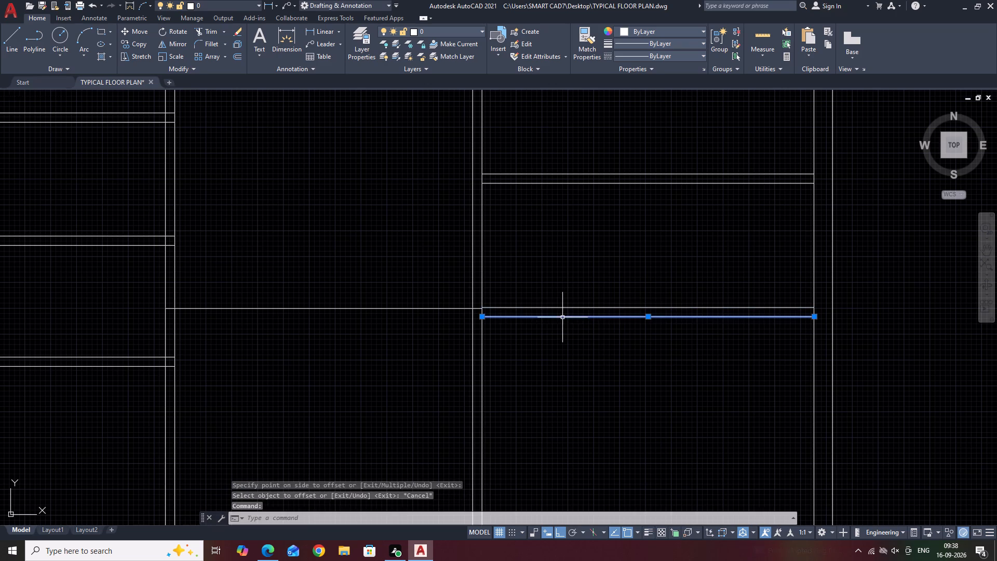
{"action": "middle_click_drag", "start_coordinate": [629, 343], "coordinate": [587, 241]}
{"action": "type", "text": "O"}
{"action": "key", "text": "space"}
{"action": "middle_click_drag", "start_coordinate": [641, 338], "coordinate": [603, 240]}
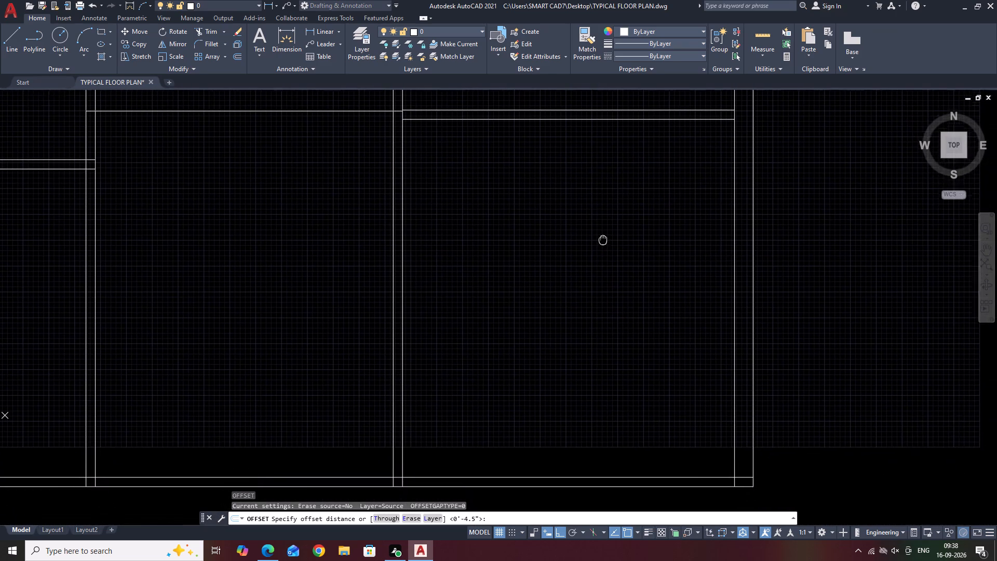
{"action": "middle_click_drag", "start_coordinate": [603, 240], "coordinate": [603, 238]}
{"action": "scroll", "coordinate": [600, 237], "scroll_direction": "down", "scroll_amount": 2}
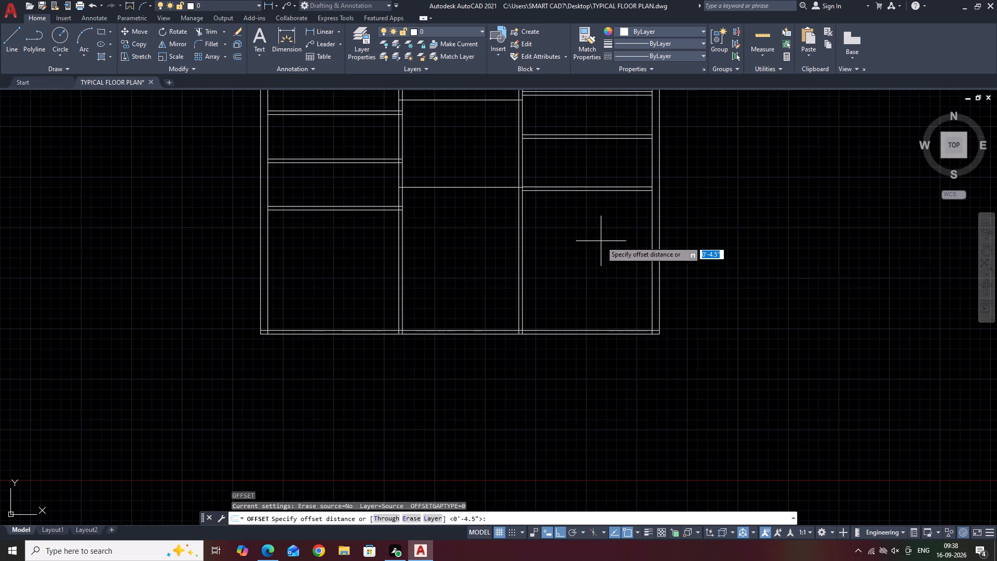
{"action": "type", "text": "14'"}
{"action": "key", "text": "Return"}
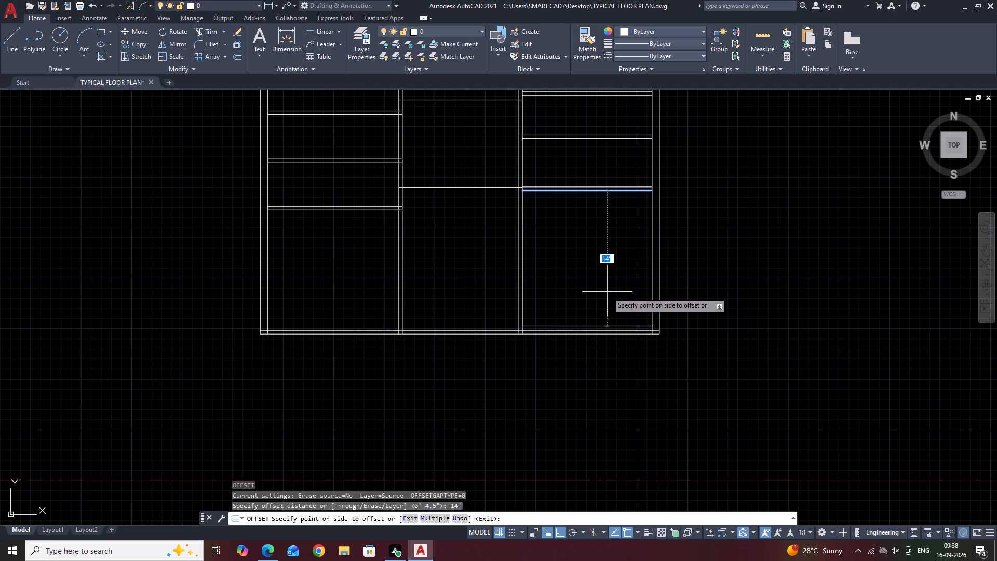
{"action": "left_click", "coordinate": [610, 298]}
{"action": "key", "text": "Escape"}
Examine the lowest offset line near the bottom outer wall and review the overall plan layout.
{"action": "middle_click_drag", "start_coordinate": [595, 340], "coordinate": [612, 356]}
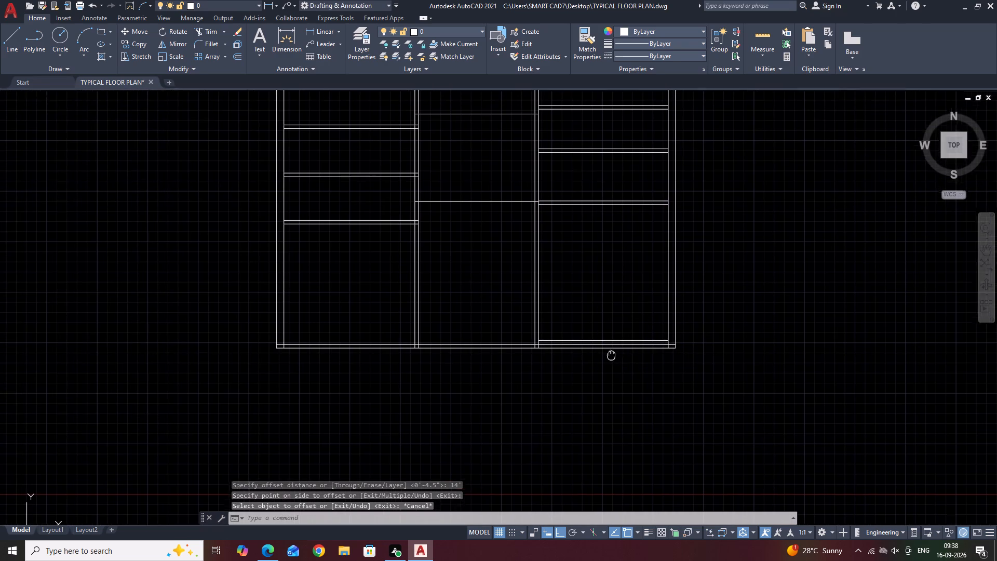
{"action": "middle_click_drag", "start_coordinate": [612, 356], "coordinate": [608, 352]}
{"action": "scroll", "coordinate": [583, 346], "scroll_direction": "up", "scroll_amount": 2}
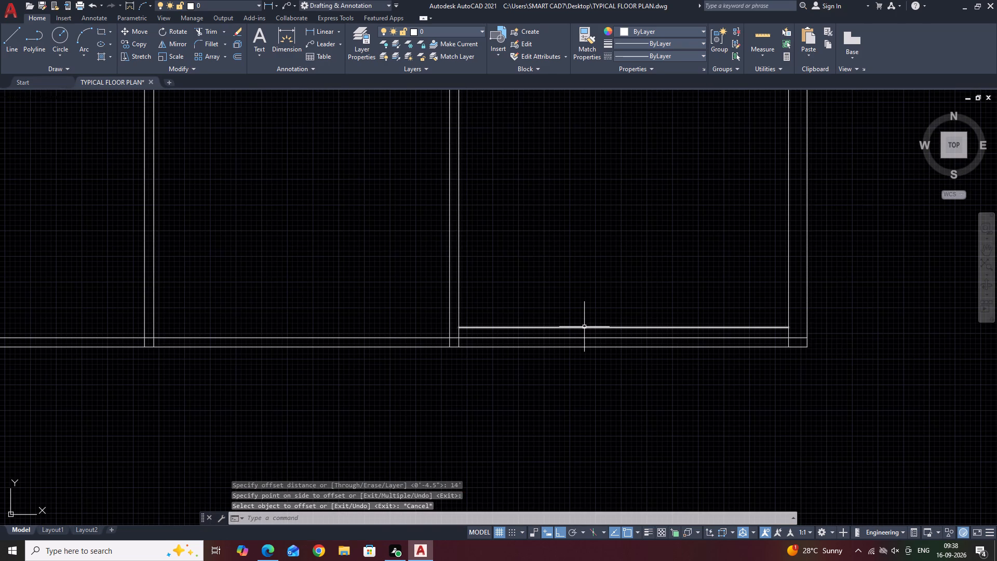
{"action": "left_click", "coordinate": [584, 327]}
{"action": "scroll", "coordinate": [609, 317], "scroll_direction": "down", "scroll_amount": 3}
{"action": "middle_click_drag", "start_coordinate": [635, 248], "coordinate": [635, 246]}
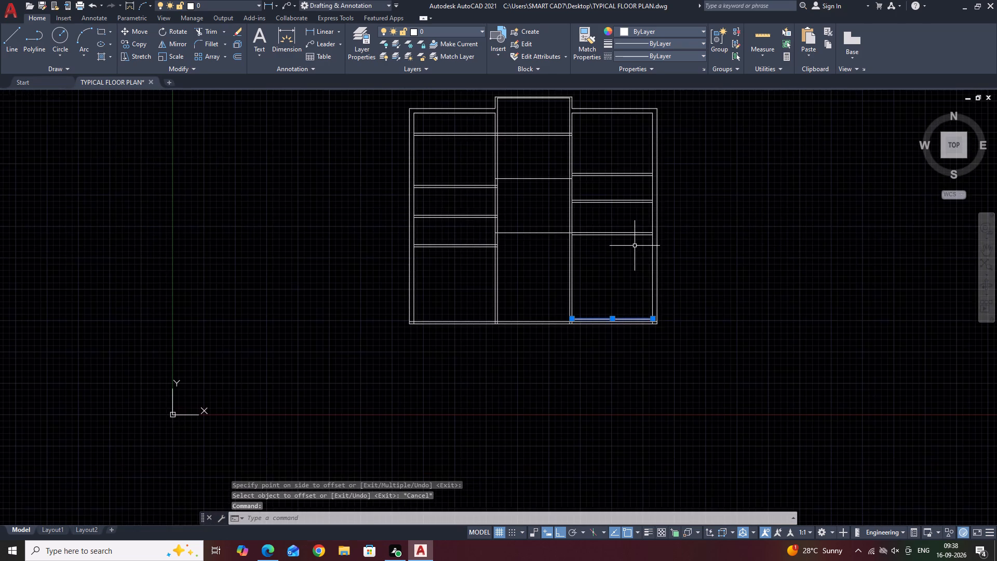
{"action": "middle_click_drag", "start_coordinate": [635, 246], "coordinate": [639, 316]}
{"action": "key", "text": "Escape"}
{"action": "middle_click_drag", "start_coordinate": [598, 217], "coordinate": [603, 221]}
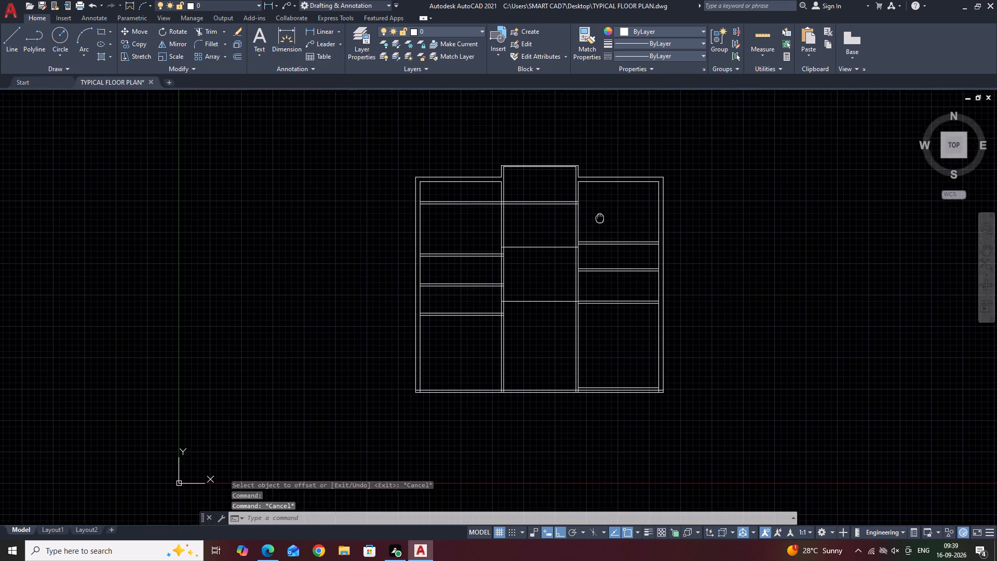
{"action": "middle_click_drag", "start_coordinate": [603, 221], "coordinate": [624, 271]}
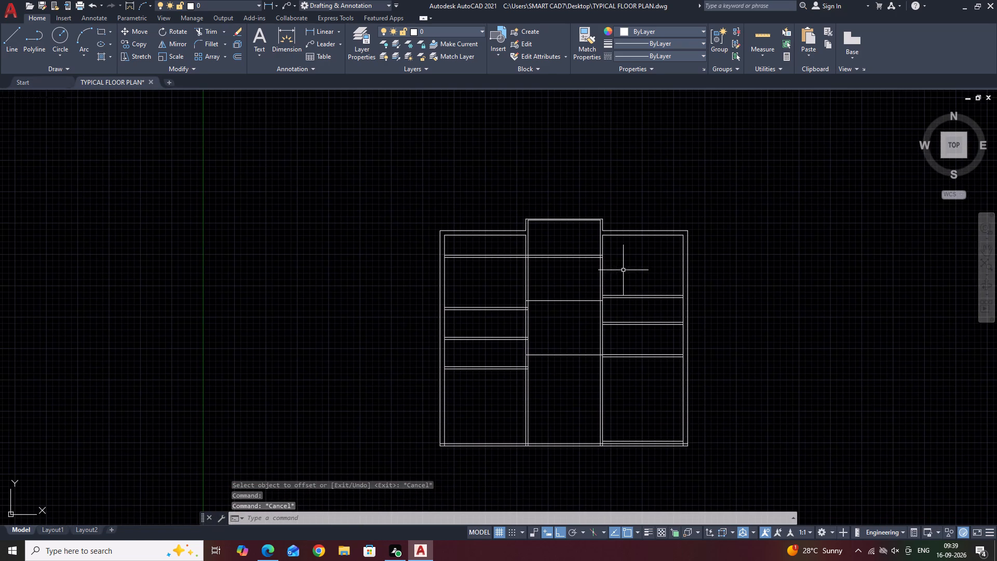
{"action": "middle_click_drag", "start_coordinate": [638, 419], "coordinate": [632, 354]}
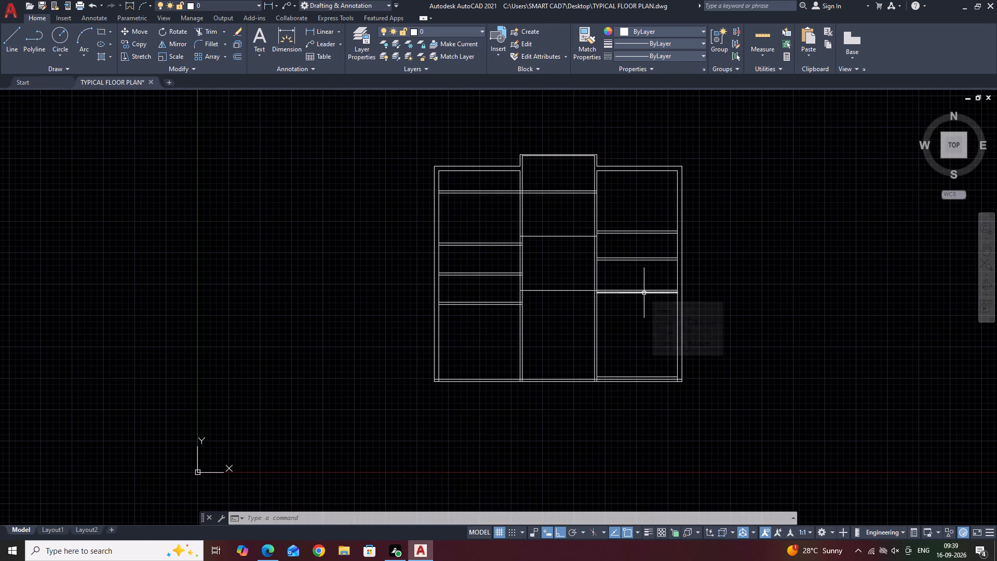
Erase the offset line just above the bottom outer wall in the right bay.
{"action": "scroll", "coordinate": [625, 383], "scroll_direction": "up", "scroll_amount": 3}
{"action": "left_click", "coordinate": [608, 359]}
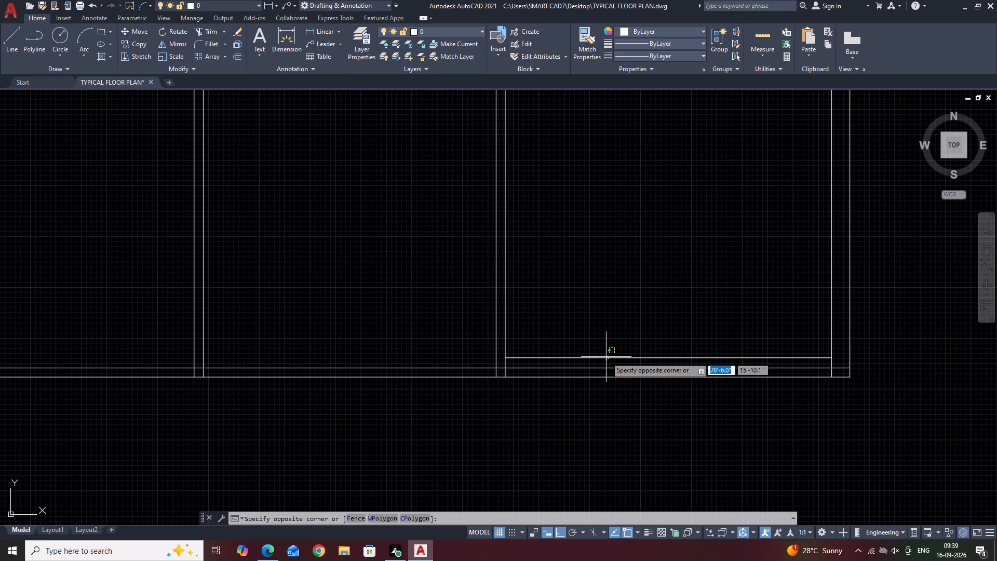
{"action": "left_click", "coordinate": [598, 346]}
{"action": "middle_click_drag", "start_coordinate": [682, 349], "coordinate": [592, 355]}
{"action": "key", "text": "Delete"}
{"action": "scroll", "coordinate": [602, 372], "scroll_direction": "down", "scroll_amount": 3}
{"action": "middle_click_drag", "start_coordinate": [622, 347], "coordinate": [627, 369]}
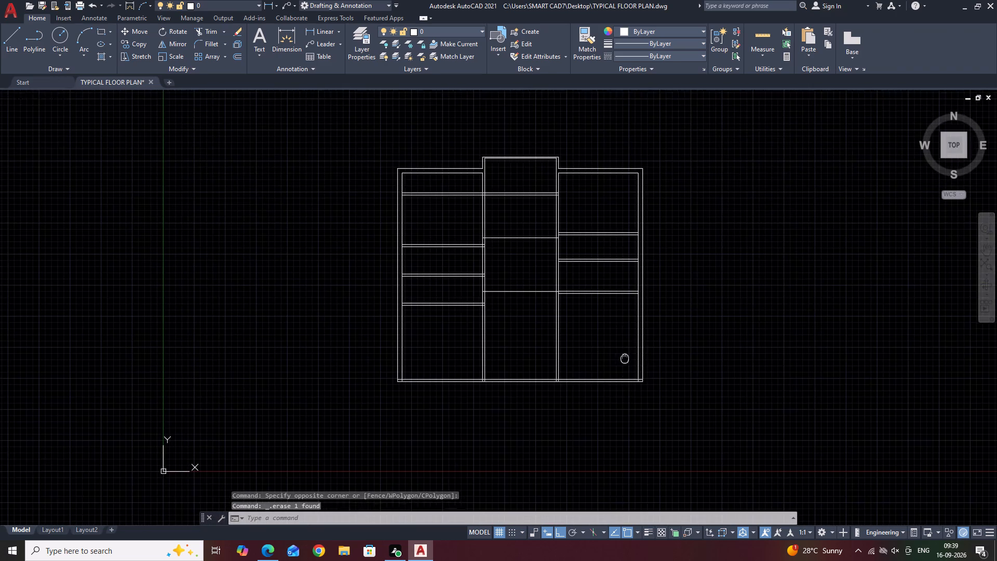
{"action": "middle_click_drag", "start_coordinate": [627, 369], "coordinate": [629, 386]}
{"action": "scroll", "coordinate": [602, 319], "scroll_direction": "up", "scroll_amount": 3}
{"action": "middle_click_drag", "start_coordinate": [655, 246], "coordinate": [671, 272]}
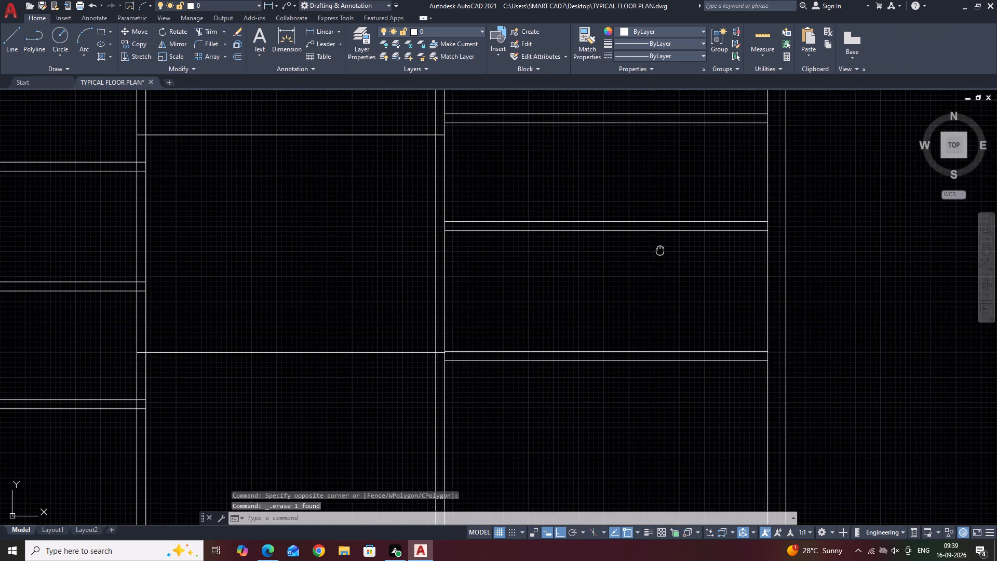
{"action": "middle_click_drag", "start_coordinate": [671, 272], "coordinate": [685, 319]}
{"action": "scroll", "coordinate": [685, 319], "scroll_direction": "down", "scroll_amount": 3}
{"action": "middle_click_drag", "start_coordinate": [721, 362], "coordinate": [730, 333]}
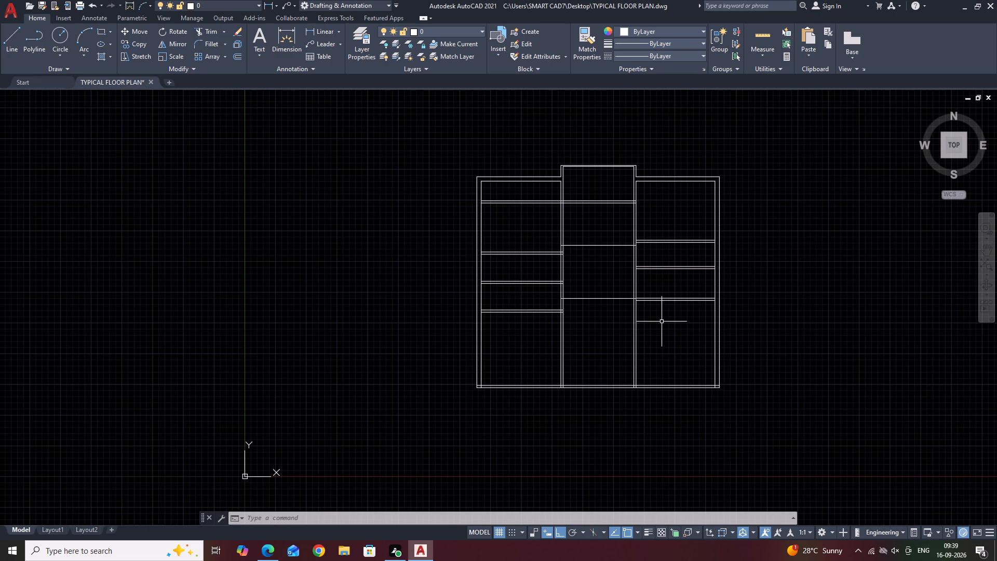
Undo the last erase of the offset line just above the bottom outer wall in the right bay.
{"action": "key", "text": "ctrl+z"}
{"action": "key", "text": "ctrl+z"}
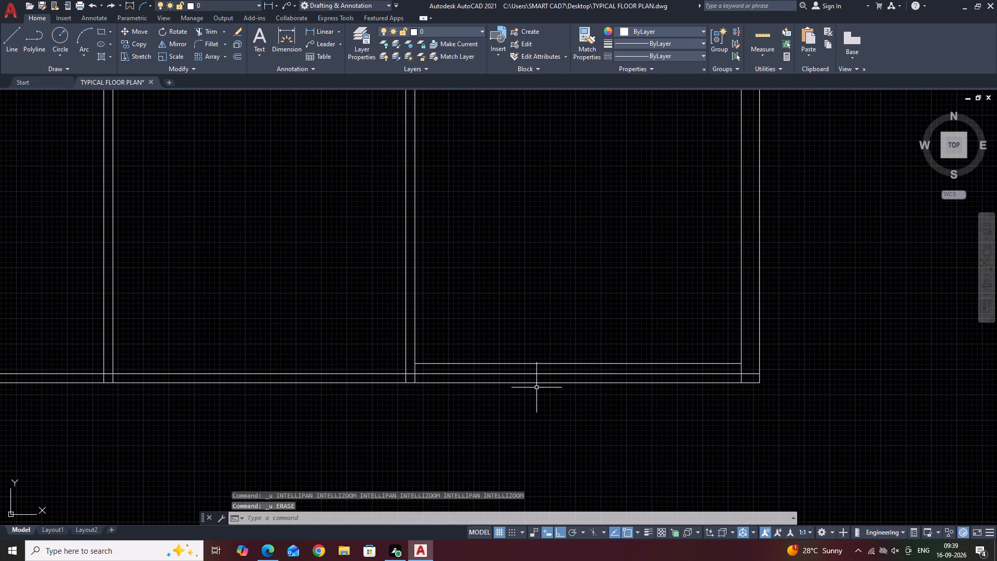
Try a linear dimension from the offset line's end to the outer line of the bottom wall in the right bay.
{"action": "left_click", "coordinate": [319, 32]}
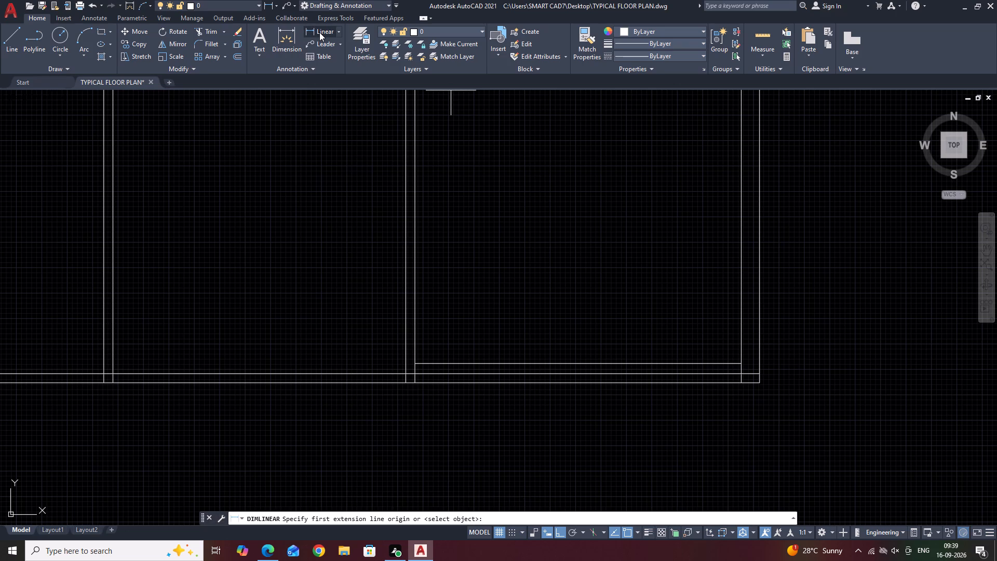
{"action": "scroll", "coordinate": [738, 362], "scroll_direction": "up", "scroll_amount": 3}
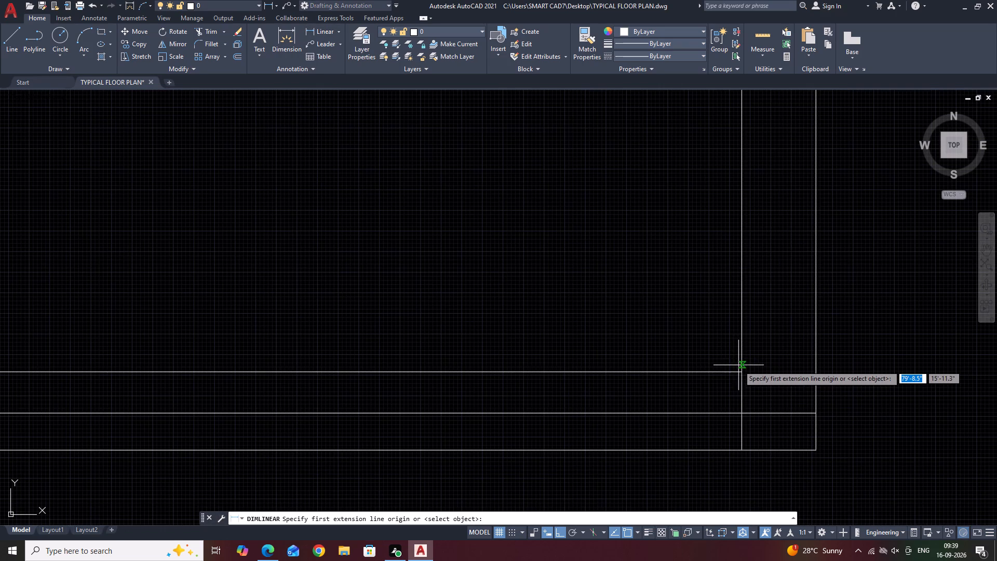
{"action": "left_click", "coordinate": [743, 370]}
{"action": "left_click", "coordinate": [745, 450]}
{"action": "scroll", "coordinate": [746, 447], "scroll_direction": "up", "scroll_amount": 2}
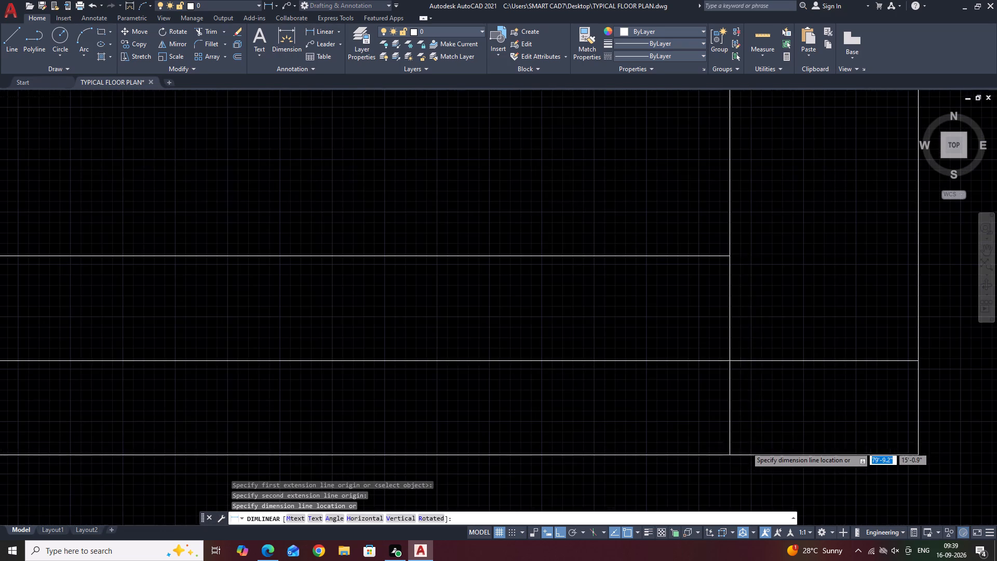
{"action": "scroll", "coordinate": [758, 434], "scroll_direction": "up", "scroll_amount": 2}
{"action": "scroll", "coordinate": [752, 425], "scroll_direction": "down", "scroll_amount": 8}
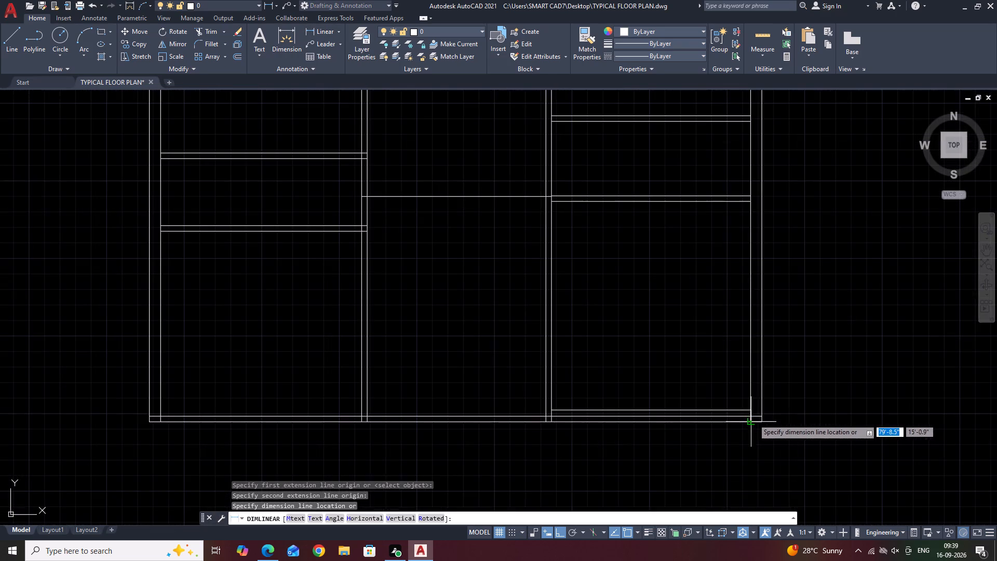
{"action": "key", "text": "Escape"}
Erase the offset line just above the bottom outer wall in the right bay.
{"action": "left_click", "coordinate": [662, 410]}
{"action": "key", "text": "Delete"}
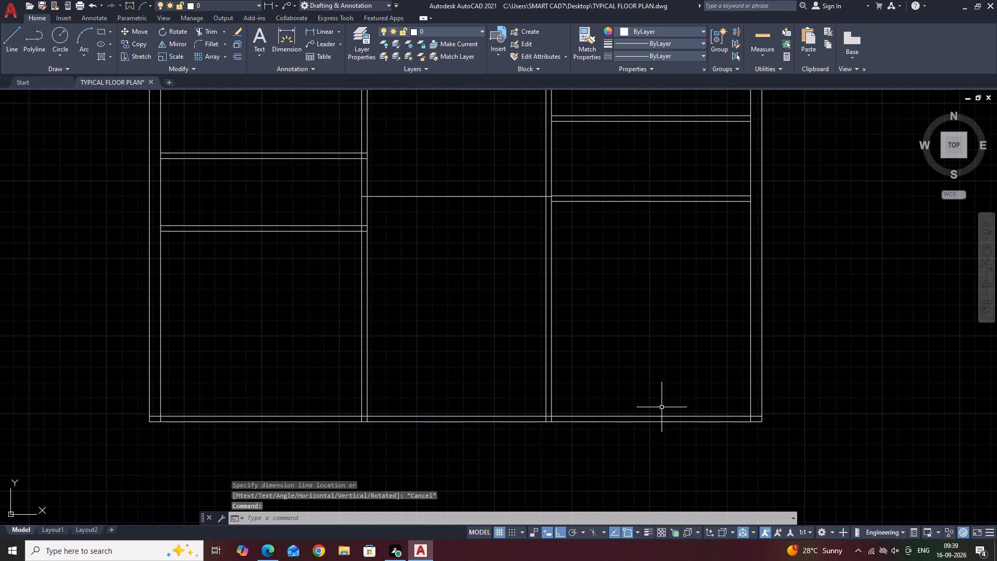
Quick-measure the spaces at the top of the middle and left bays.
{"action": "scroll", "coordinate": [662, 407], "scroll_direction": "down", "scroll_amount": 3}
{"action": "middle_click_drag", "start_coordinate": [617, 324], "coordinate": [478, 324]}
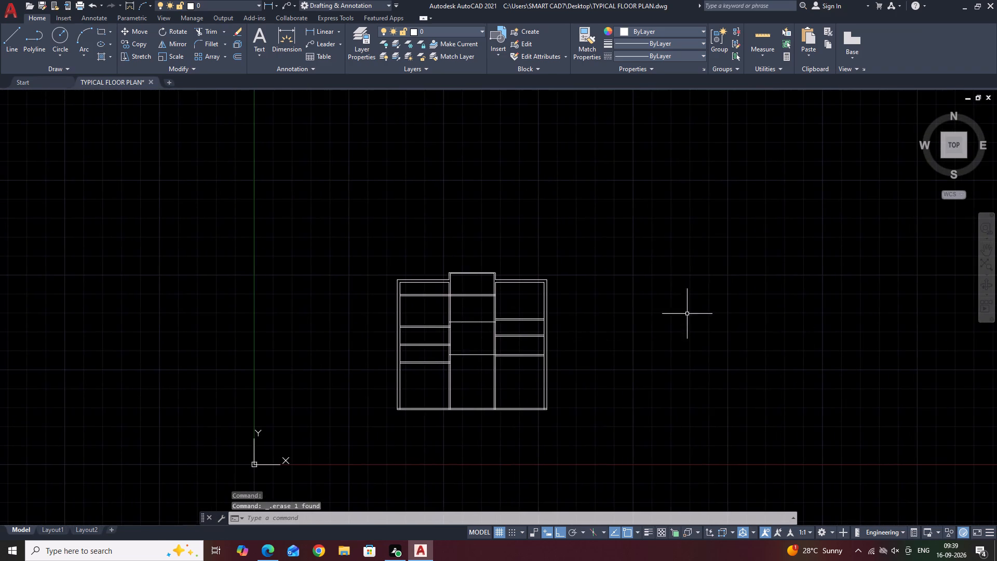
{"action": "middle_click_drag", "start_coordinate": [300, 356], "coordinate": [485, 384]}
{"action": "scroll", "coordinate": [726, 371], "scroll_direction": "up", "scroll_amount": 2}
{"action": "middle_click_drag", "start_coordinate": [755, 386], "coordinate": [677, 250]}
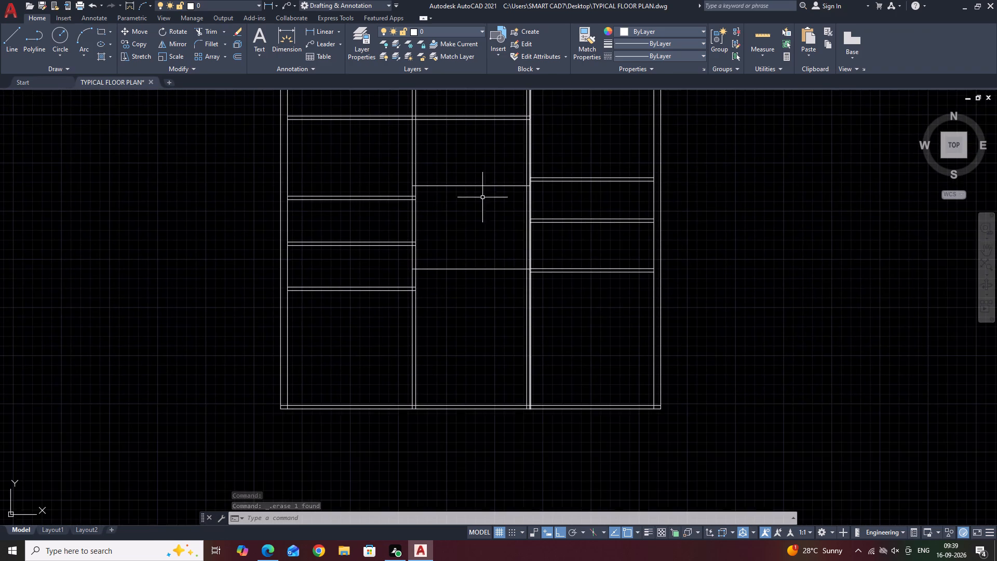
{"action": "middle_click_drag", "start_coordinate": [476, 196], "coordinate": [506, 255]}
{"action": "left_click", "coordinate": [758, 39]}
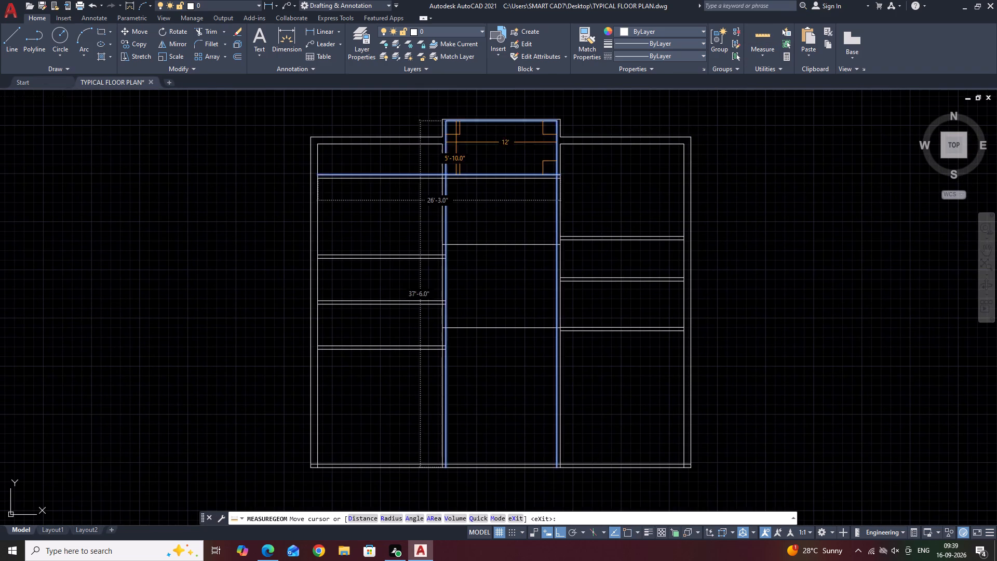
{"action": "scroll", "coordinate": [383, 157], "scroll_direction": "up", "scroll_amount": 2}
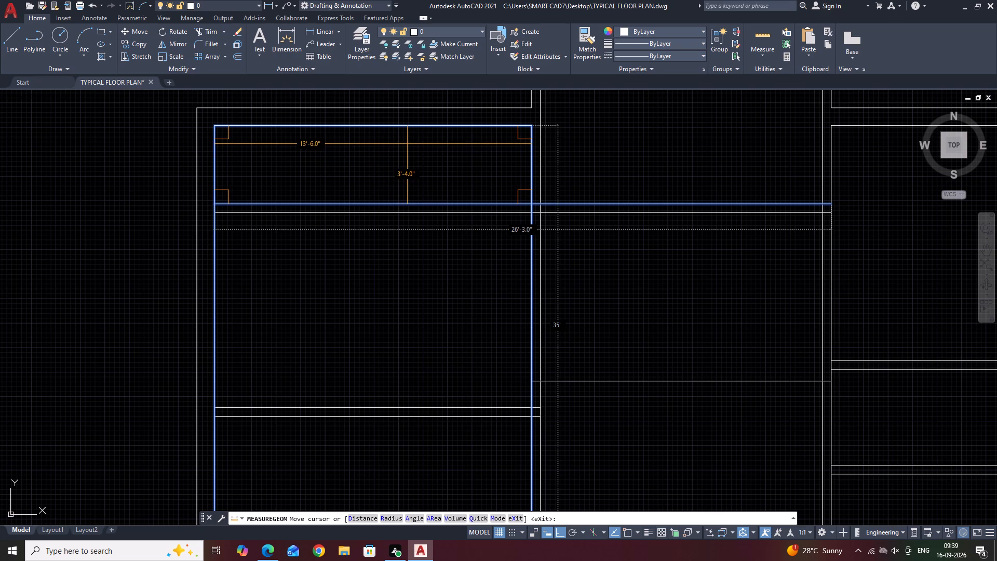
{"action": "scroll", "coordinate": [407, 146], "scroll_direction": "down", "scroll_amount": 1}
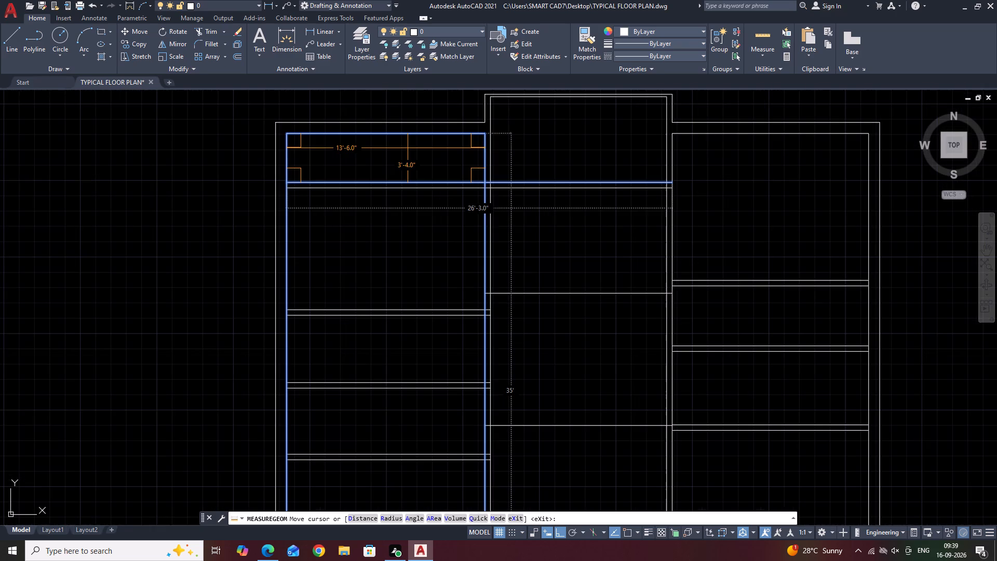
{"action": "key", "text": "Escape"}
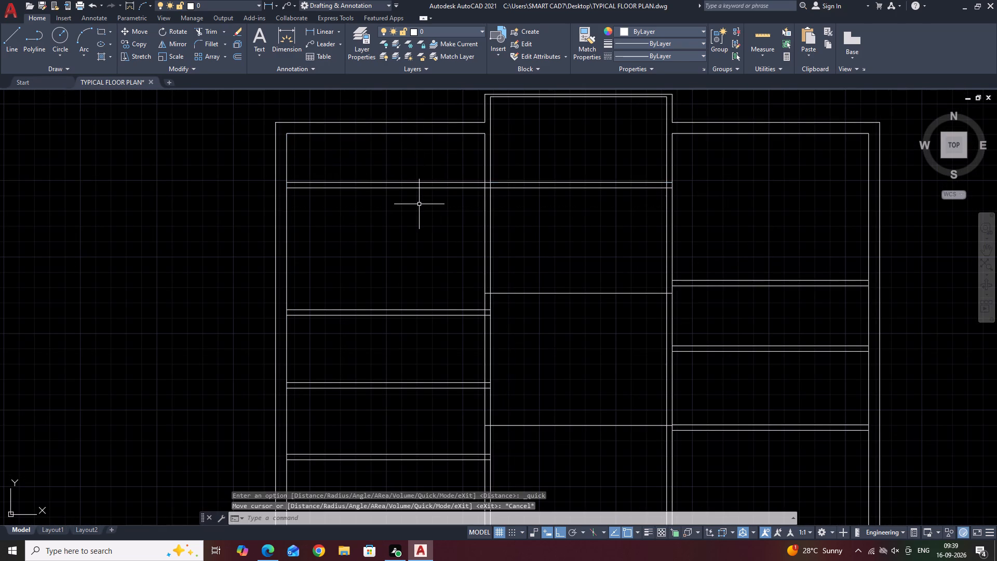
Trim the left bay's topmost double-line partition away, including its stubs inside the wall between the left and middle bays.
{"action": "type", "text": "TR"}
{"action": "key", "text": "space"}
{"action": "left_click", "coordinate": [432, 168]}
{"action": "left_click_drag", "start_coordinate": [387, 234], "coordinate": [401, 235]}
{"action": "scroll", "coordinate": [480, 192], "scroll_direction": "up", "scroll_amount": 3}
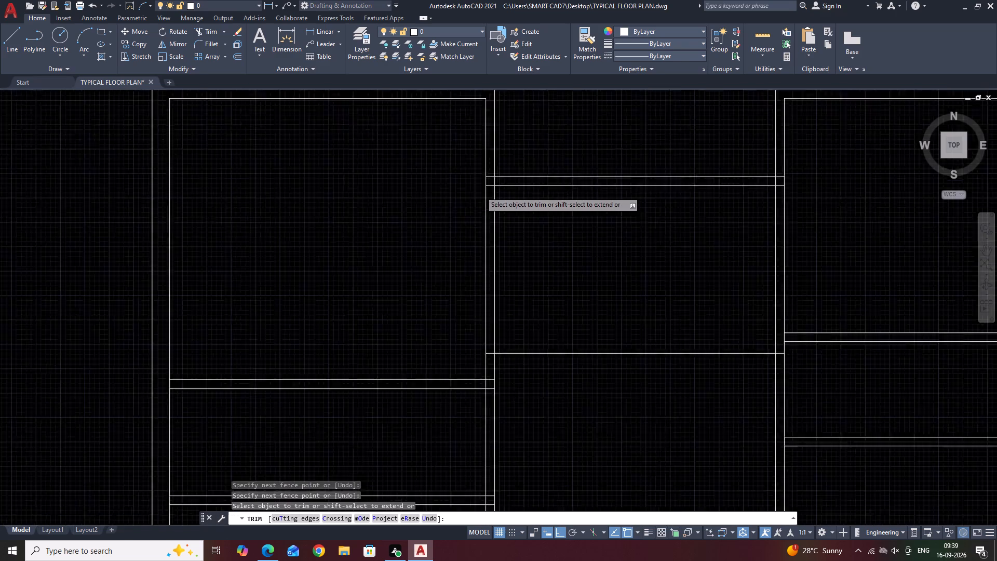
{"action": "left_click", "coordinate": [505, 144]}
{"action": "left_click_drag", "start_coordinate": [498, 203], "coordinate": [501, 209]}
{"action": "key", "text": "Escape"}
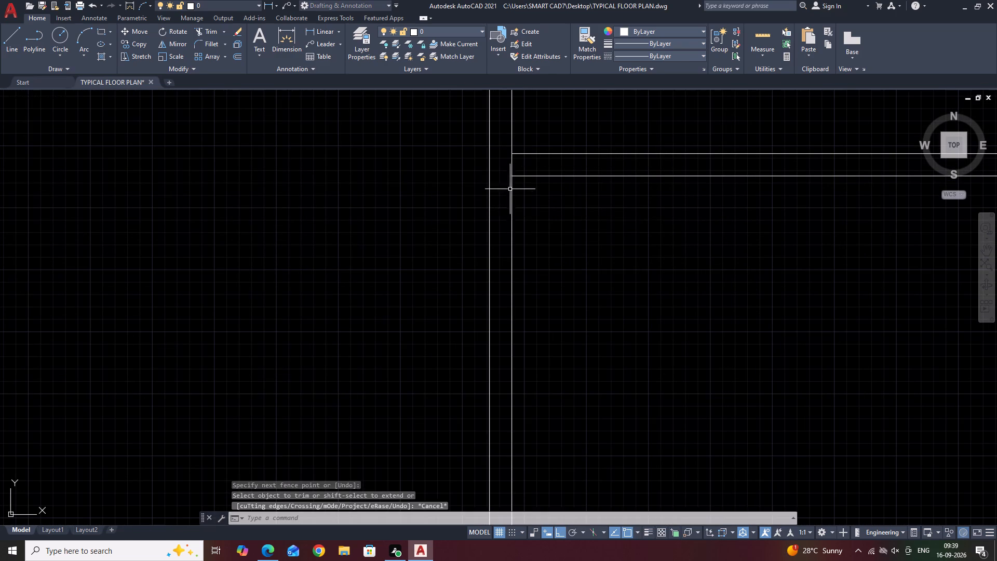
Quick-measure the room sizes across the plan, including the spaces in the right bay.
{"action": "scroll", "coordinate": [529, 183], "scroll_direction": "down", "scroll_amount": 4}
{"action": "left_click", "coordinate": [766, 30]}
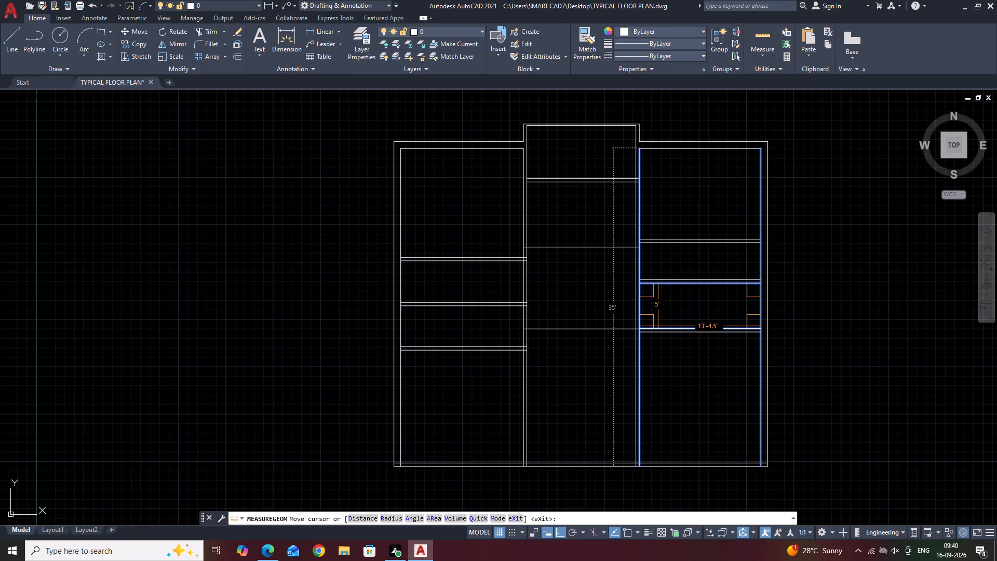
{"action": "key", "text": "Escape"}
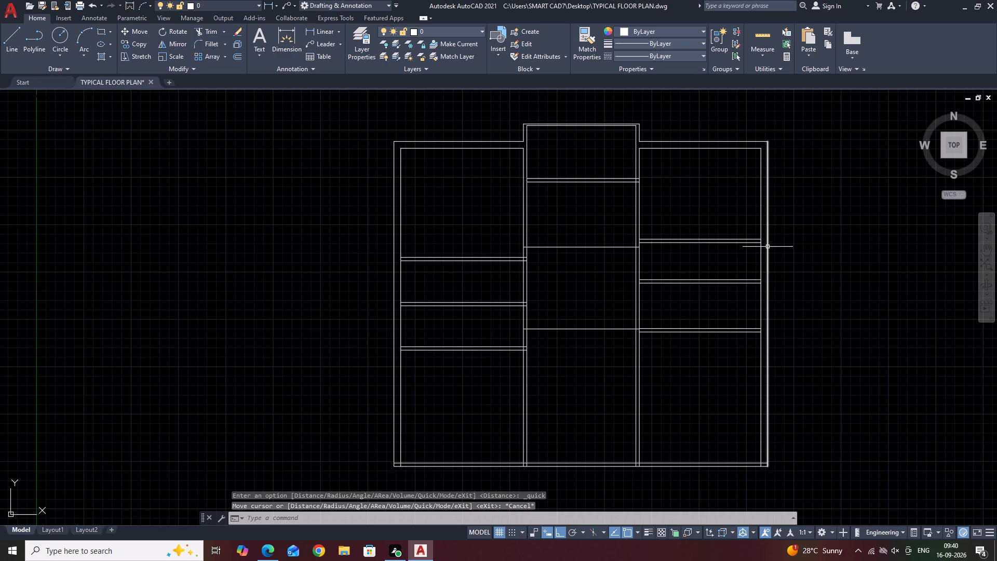
Trim the inner line of the right outer wall between the double lines at all three right-bay partition junctions.
{"action": "type", "text": "TR"}
{"action": "key", "text": "space"}
{"action": "scroll", "coordinate": [760, 250], "scroll_direction": "up", "scroll_amount": 3}
{"action": "left_click", "coordinate": [757, 210]}
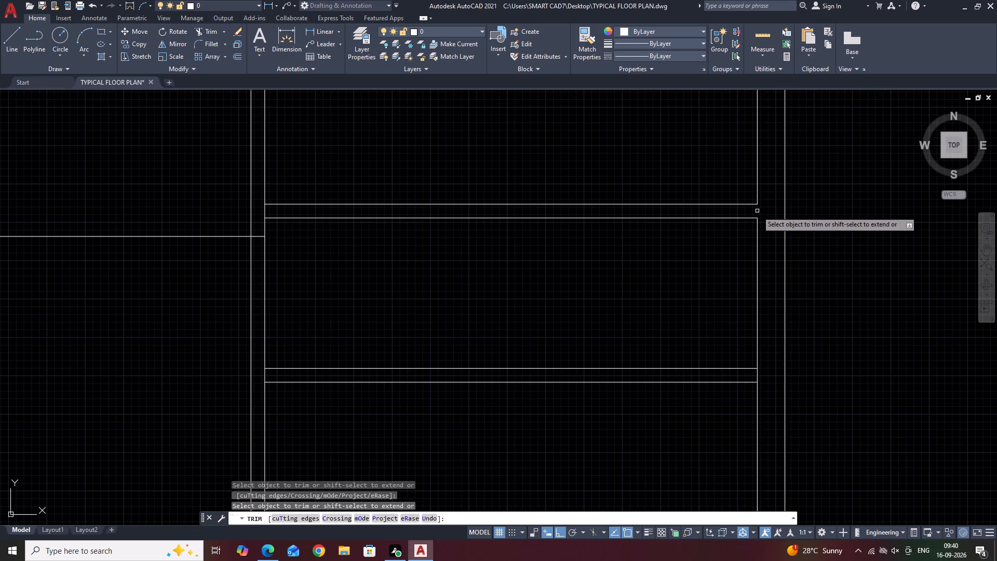
{"action": "middle_click_drag", "start_coordinate": [778, 292], "coordinate": [681, 209]}
{"action": "middle_click_drag", "start_coordinate": [765, 280], "coordinate": [692, 229]}
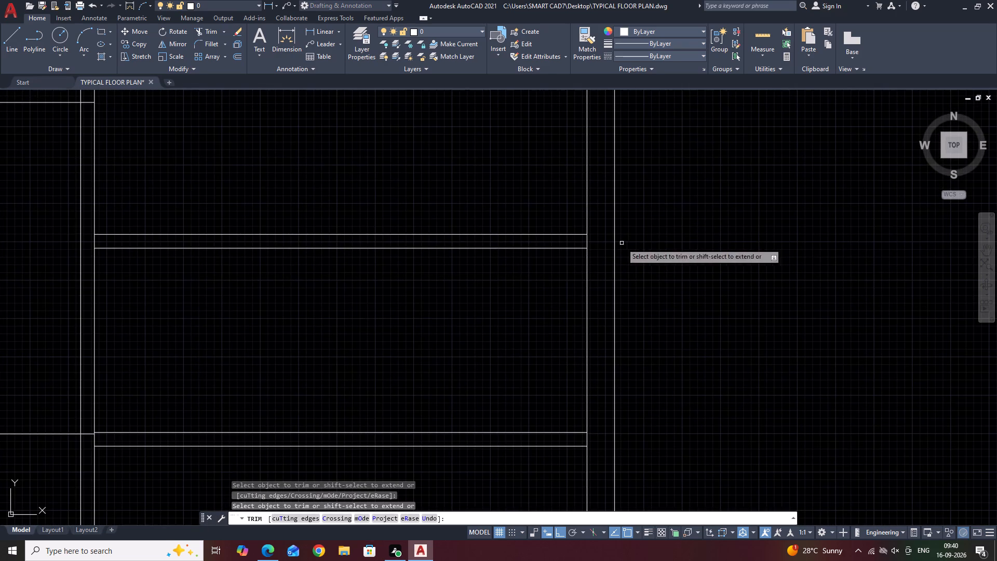
{"action": "left_click", "coordinate": [587, 244]}
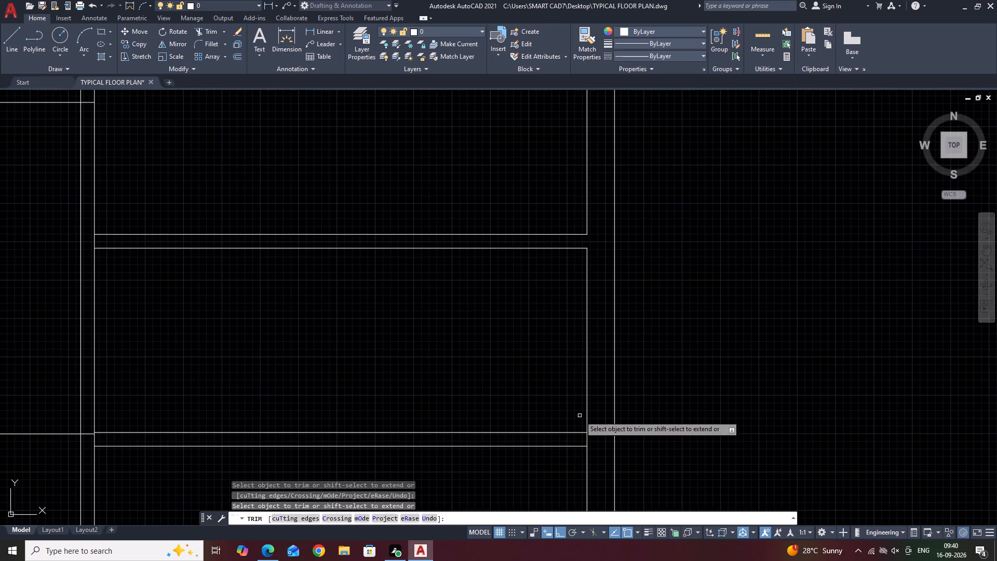
{"action": "left_click", "coordinate": [588, 440]}
{"action": "key", "text": "Escape"}
{"action": "scroll", "coordinate": [661, 317], "scroll_direction": "down", "scroll_amount": 3}
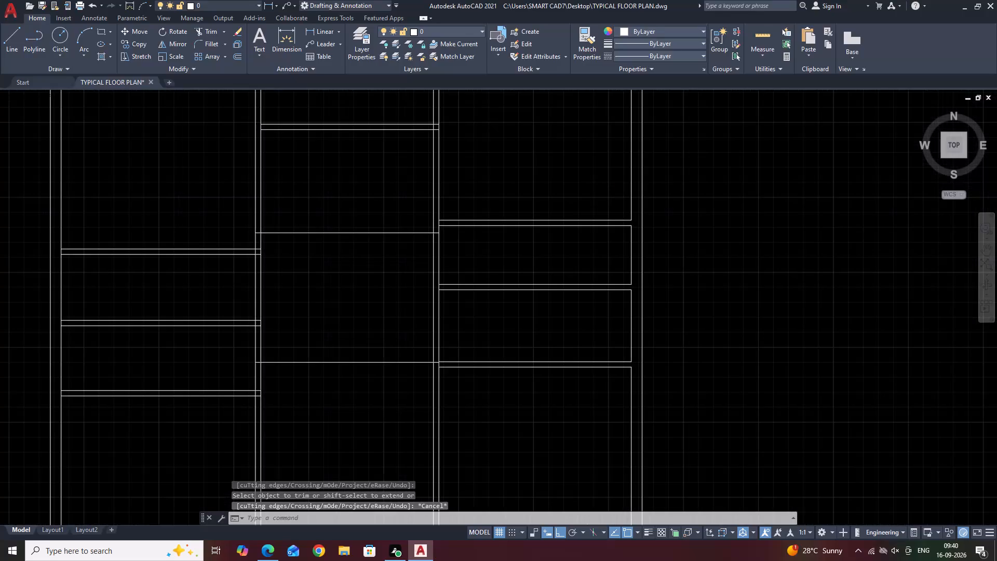
Offset the right outer wall's inner line segment between the right bay's first and second partitions 9' to the left.
{"action": "scroll", "coordinate": [642, 282], "scroll_direction": "up", "scroll_amount": 3}
{"action": "left_click", "coordinate": [638, 262]}
{"action": "left_click", "coordinate": [597, 277]}
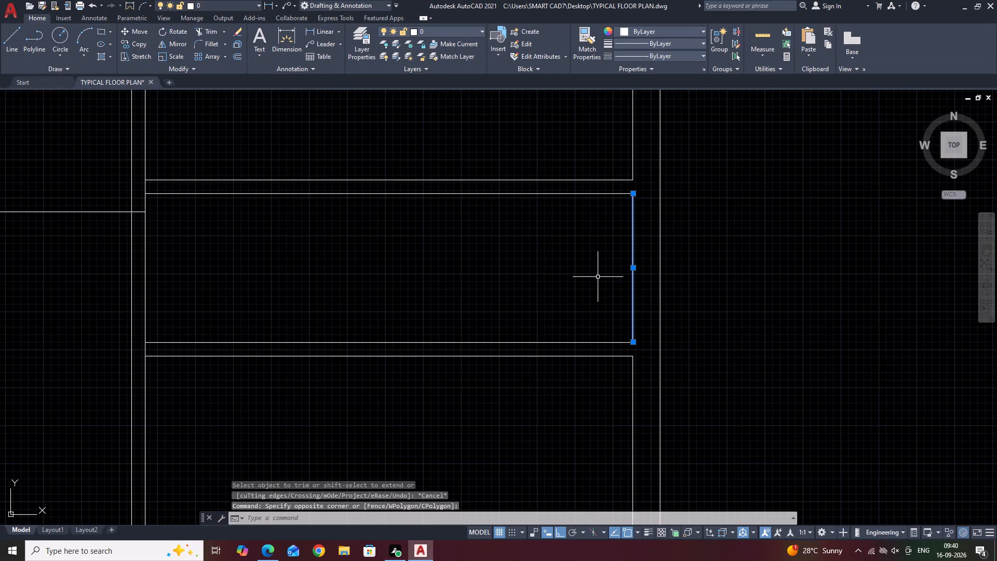
{"action": "type", "text": "O"}
{"action": "key", "text": "space"}
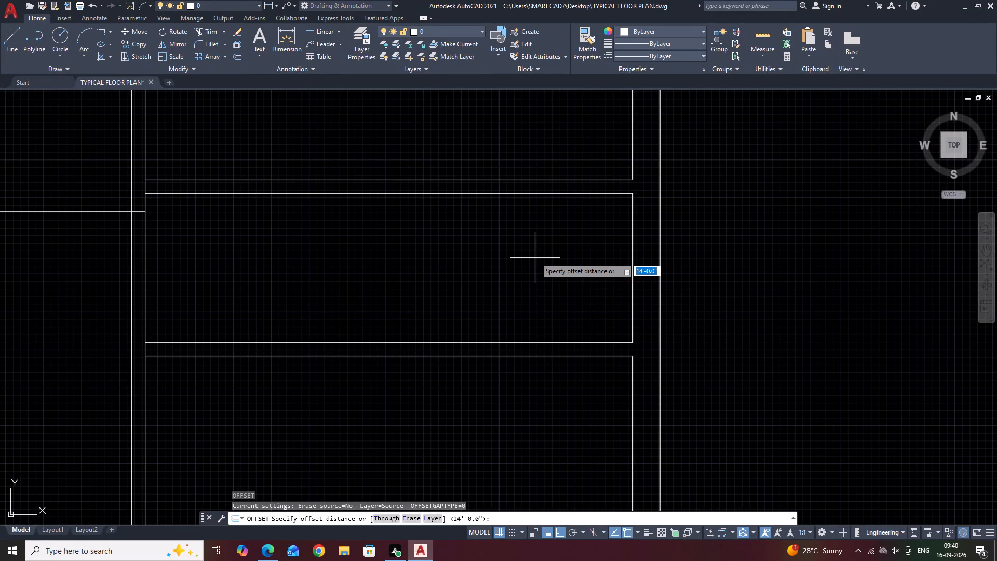
{"action": "key", "text": "4"}
{"action": "key", "text": "BackSpace"}
{"action": "type", "text": "9'1"}
{"action": "key", "text": "BackSpace"}
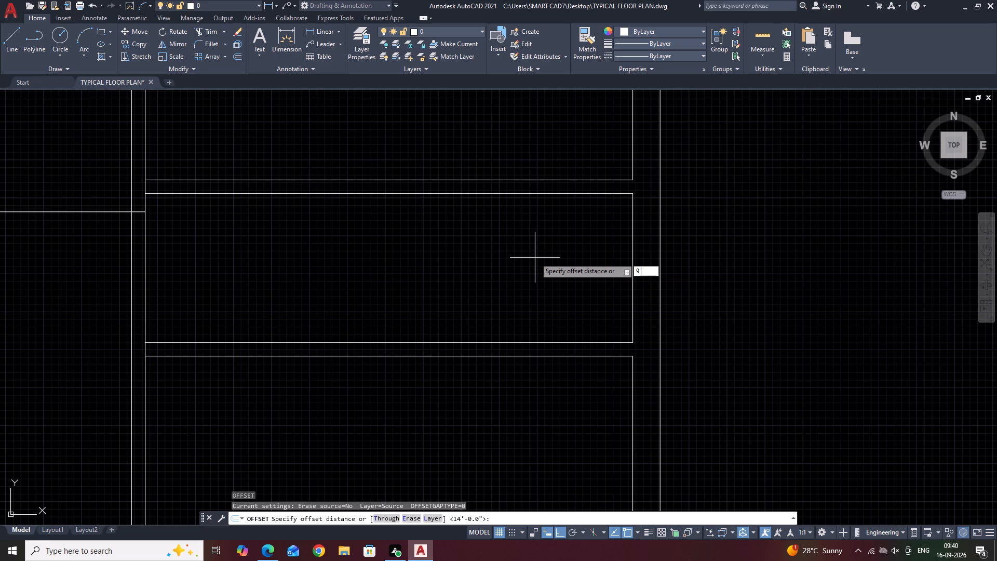
{"action": "key", "text": "0"}
{"action": "key", "text": "BackSpace"}
{"action": "key", "text": "Return"}
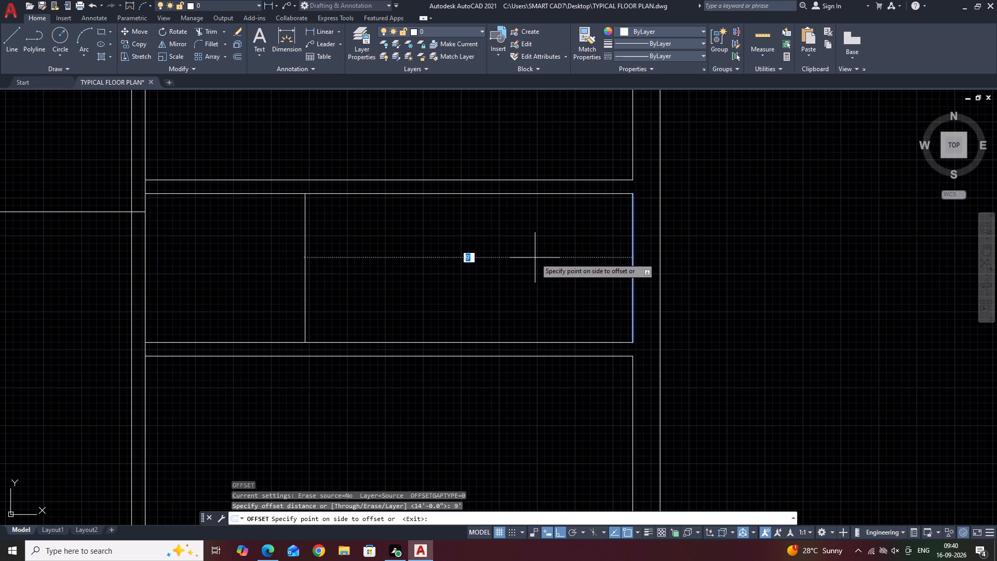
{"action": "left_click_drag", "start_coordinate": [484, 241], "coordinate": [449, 246]}
{"action": "key", "text": "Escape"}
Offset the new vertical line in the right bay 4.5" to the left to form a double-line partition.
{"action": "left_click", "coordinate": [299, 218]}
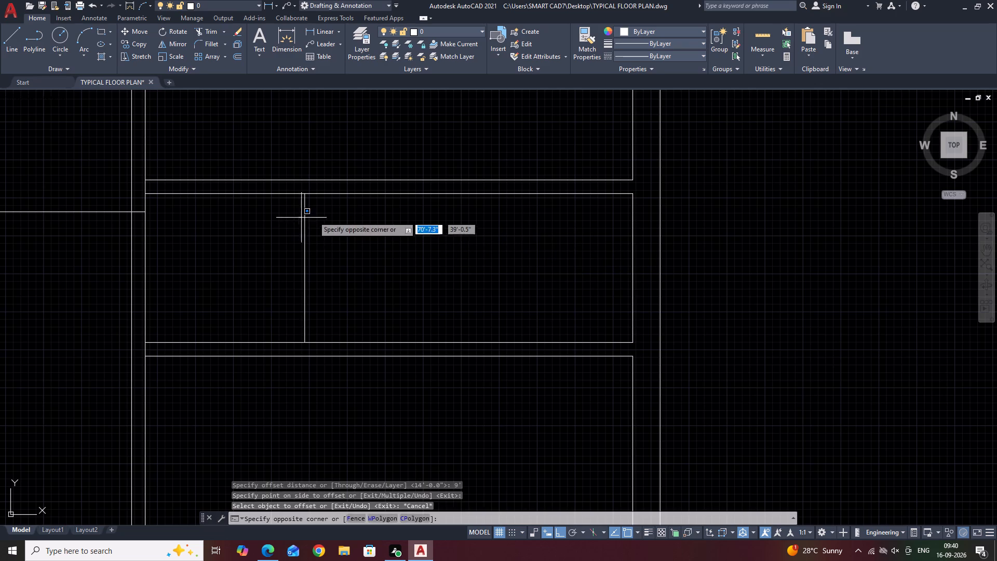
{"action": "left_click_drag", "start_coordinate": [306, 196], "coordinate": [301, 198]}
{"action": "left_click", "coordinate": [313, 211]}
{"action": "left_click", "coordinate": [278, 203]}
{"action": "key", "text": "o"}
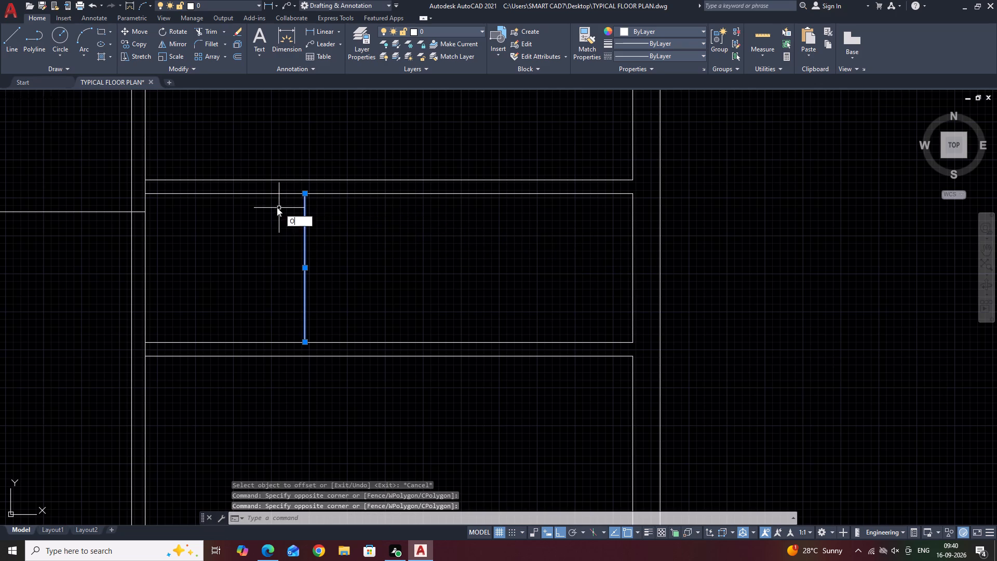
{"action": "key", "text": "space"}
{"action": "type", "text": "4.5"}
{"action": "key", "text": "Return"}
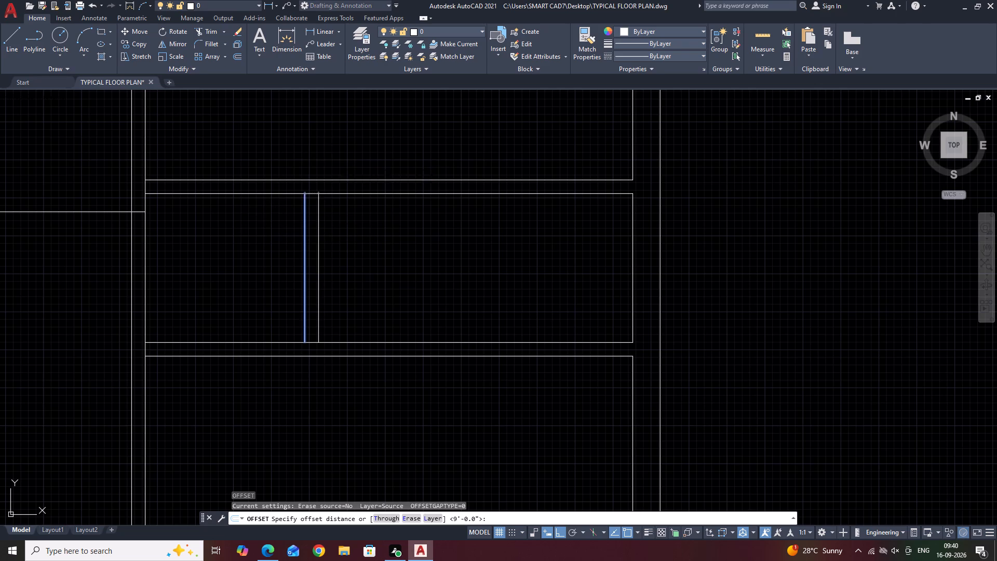
{"action": "left_click", "coordinate": [230, 225]}
{"action": "key", "text": "Escape"}
{"action": "middle_click_drag", "start_coordinate": [226, 215], "coordinate": [461, 220]}
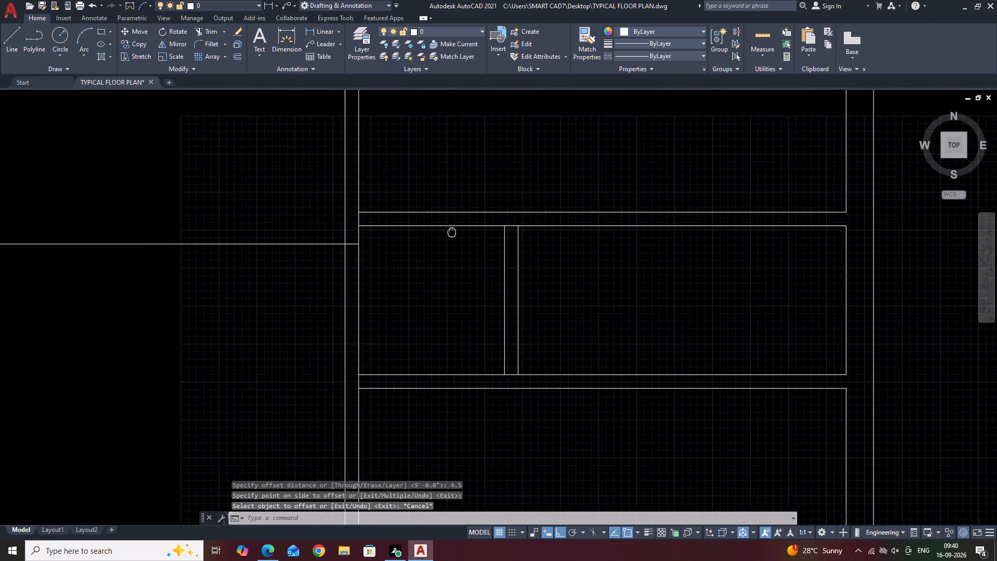
Fillet the upper corners where the right bay's new double-line vertical partition meets the upper horizontal partition, pairing inner with inner and outer with outer lines.
{"action": "key", "text": "f"}
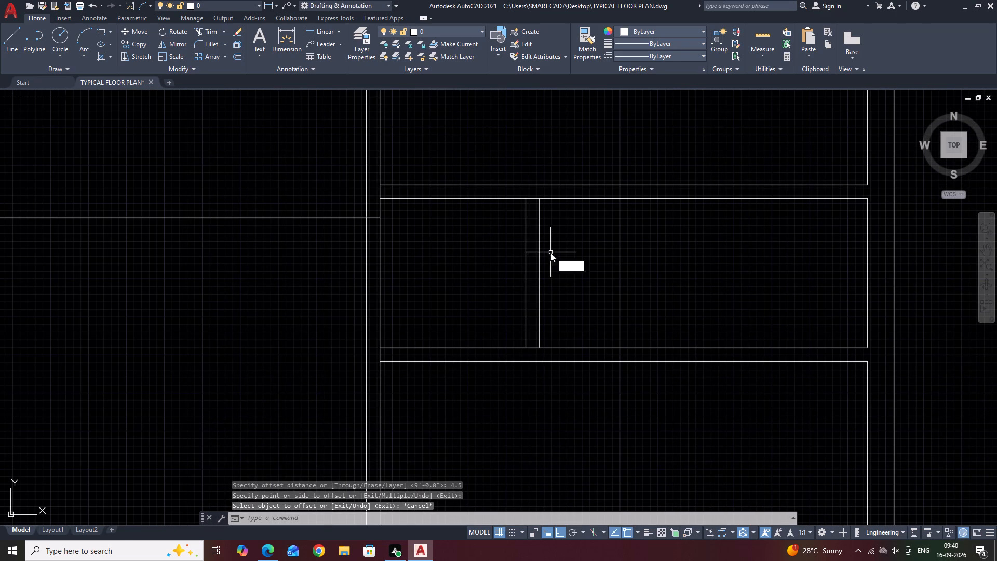
{"action": "key", "text": "space"}
{"action": "left_click", "coordinate": [562, 196]}
{"action": "left_click", "coordinate": [559, 201]}
{"action": "left_click", "coordinate": [559, 198]}
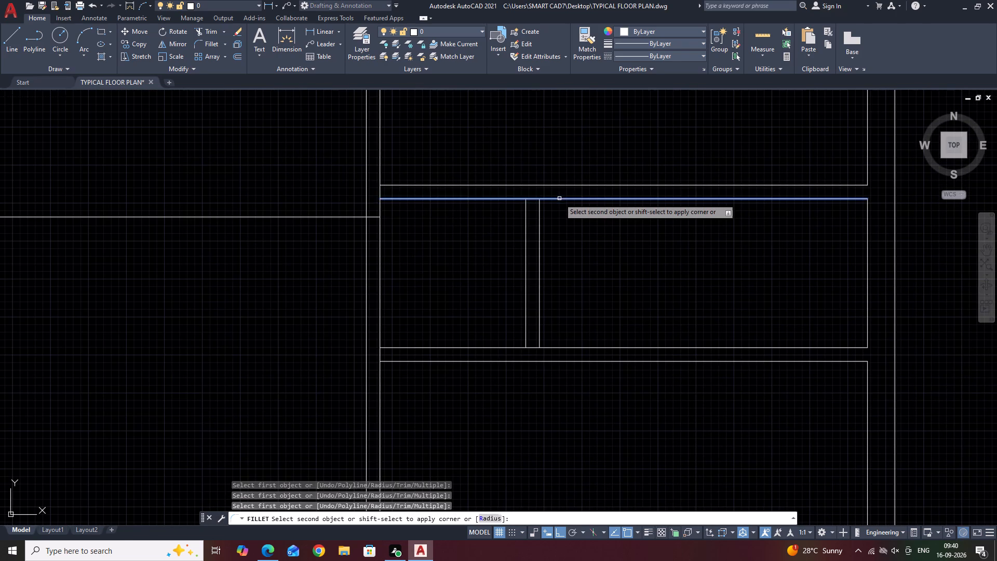
{"action": "left_click", "coordinate": [538, 210]}
{"action": "key", "text": "space"}
{"action": "left_click", "coordinate": [526, 210]}
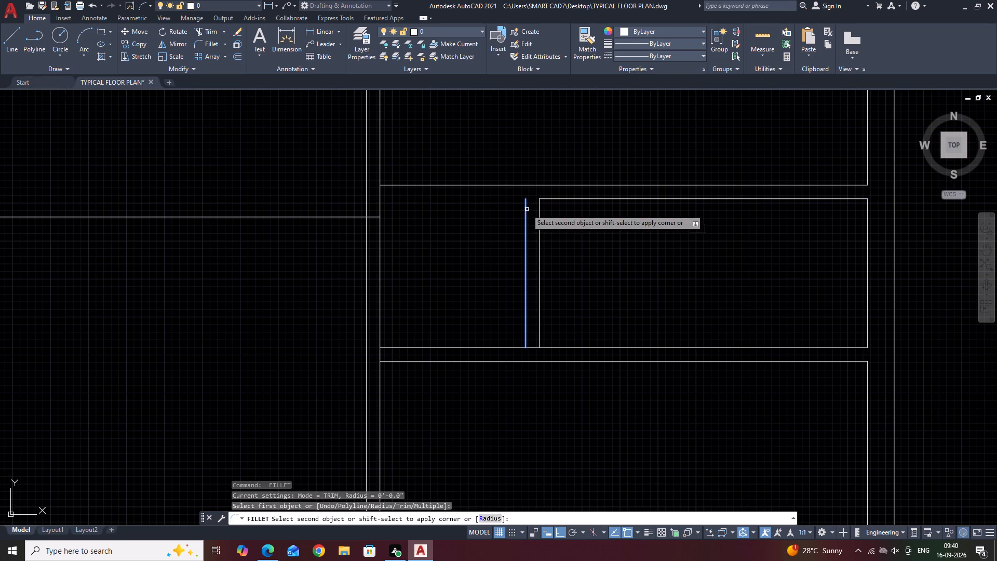
{"action": "left_click", "coordinate": [537, 185]}
Fillet the lower corners where the vertical partition meets the second horizontal partition, closing the small room's inner and outer wall lines.
{"action": "key", "text": "space"}
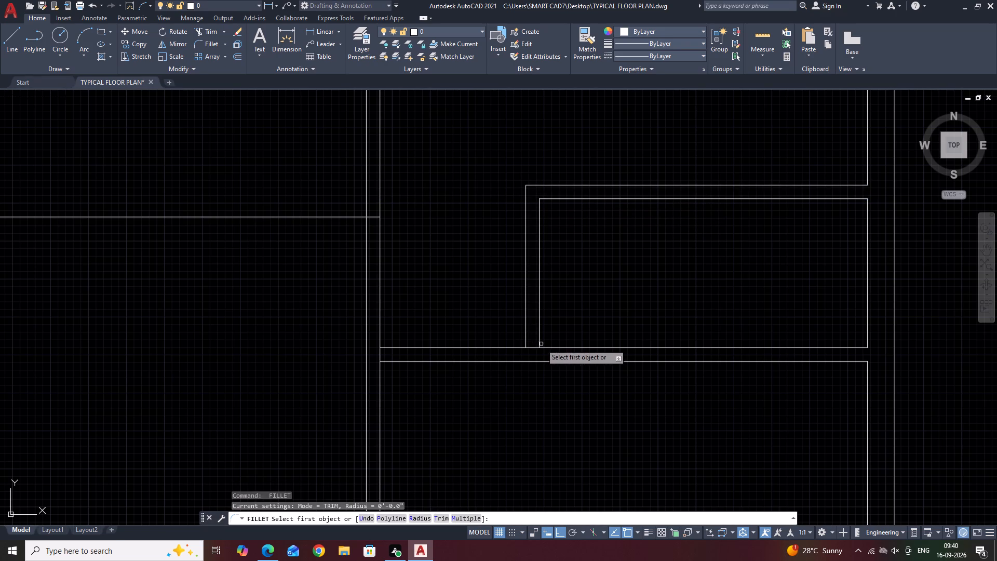
{"action": "left_click", "coordinate": [550, 345]}
{"action": "left_click", "coordinate": [550, 350]}
{"action": "left_click", "coordinate": [540, 335]}
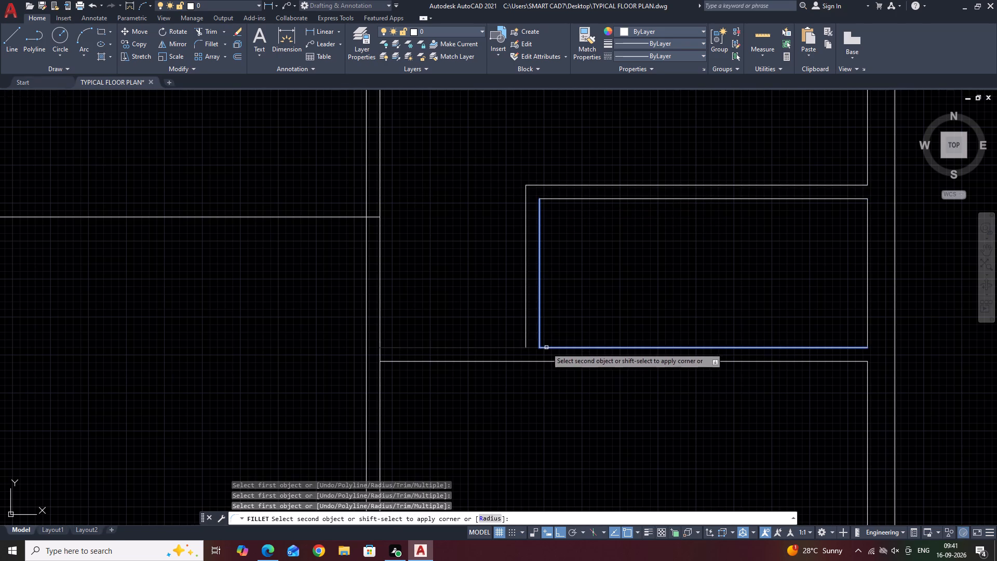
{"action": "left_click", "coordinate": [547, 348]}
{"action": "key", "text": "space"}
{"action": "left_click", "coordinate": [526, 338]}
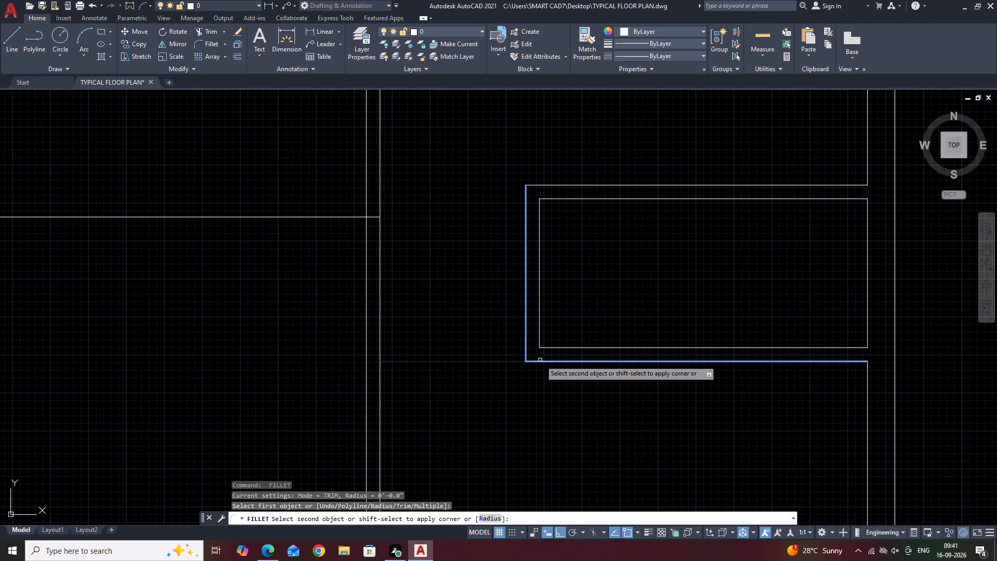
{"action": "left_click", "coordinate": [540, 360]}
Examine the small room's walls and the space below it in the right bay against the rest of the plan.
{"action": "scroll", "coordinate": [610, 265], "scroll_direction": "down", "scroll_amount": 1}
{"action": "middle_click_drag", "start_coordinate": [698, 255], "coordinate": [684, 199]}
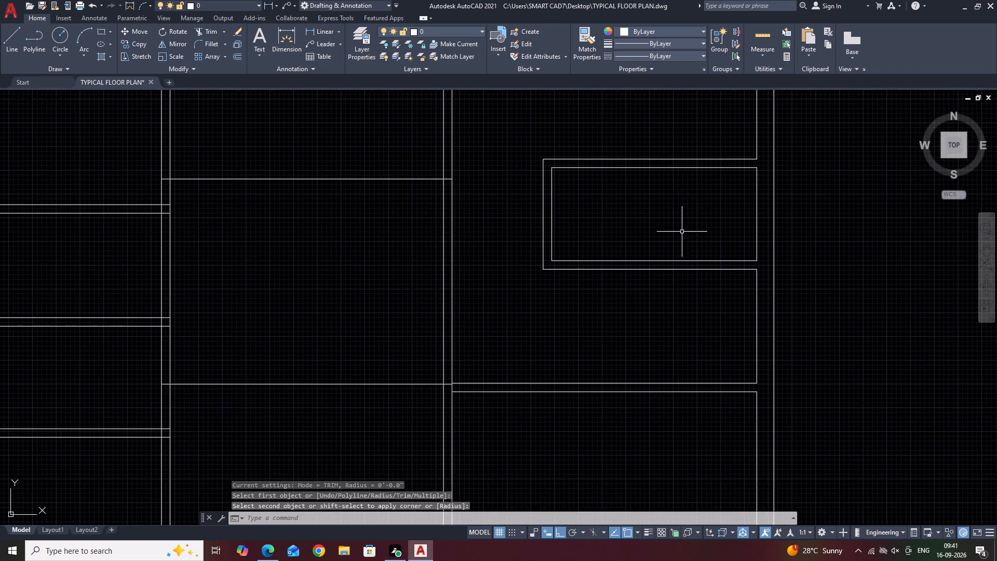
{"action": "scroll", "coordinate": [682, 237], "scroll_direction": "down", "scroll_amount": 2}
{"action": "middle_click_drag", "start_coordinate": [727, 242], "coordinate": [643, 182]}
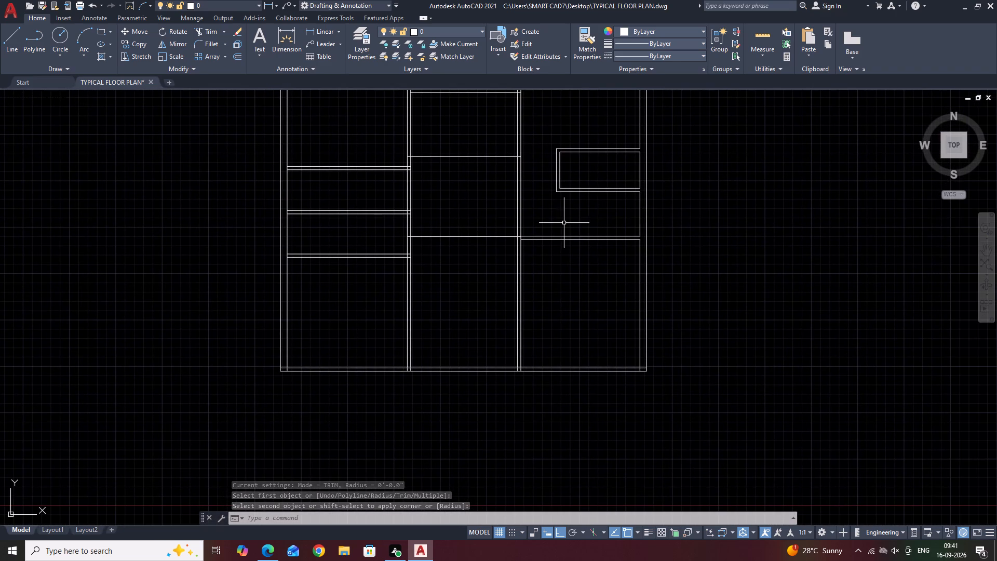
{"action": "scroll", "coordinate": [550, 192], "scroll_direction": "up", "scroll_amount": 2}
{"action": "middle_click_drag", "start_coordinate": [550, 192], "coordinate": [526, 217]}
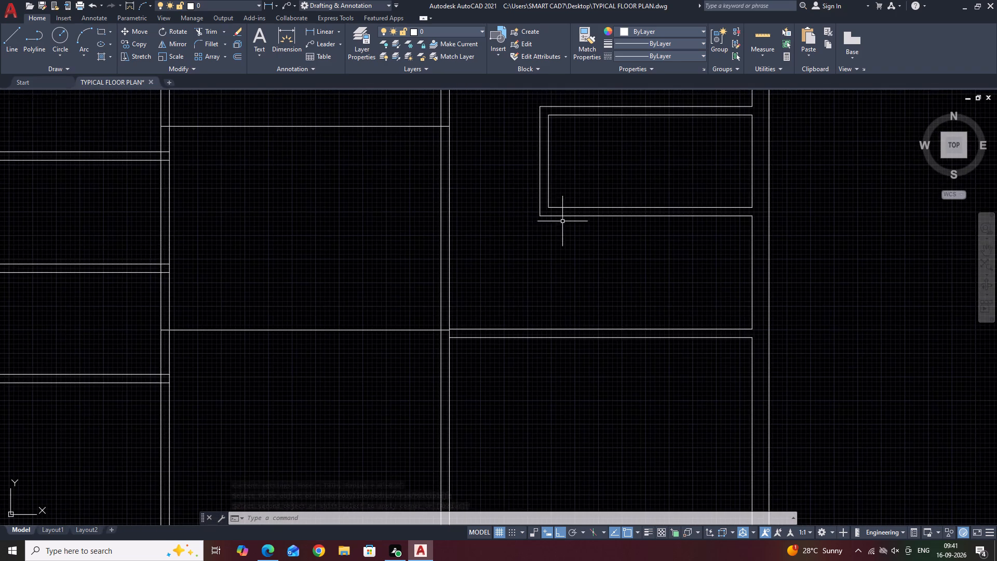
{"action": "scroll", "coordinate": [563, 222], "scroll_direction": "down", "scroll_amount": 1}
{"action": "middle_click_drag", "start_coordinate": [654, 203], "coordinate": [638, 208]}
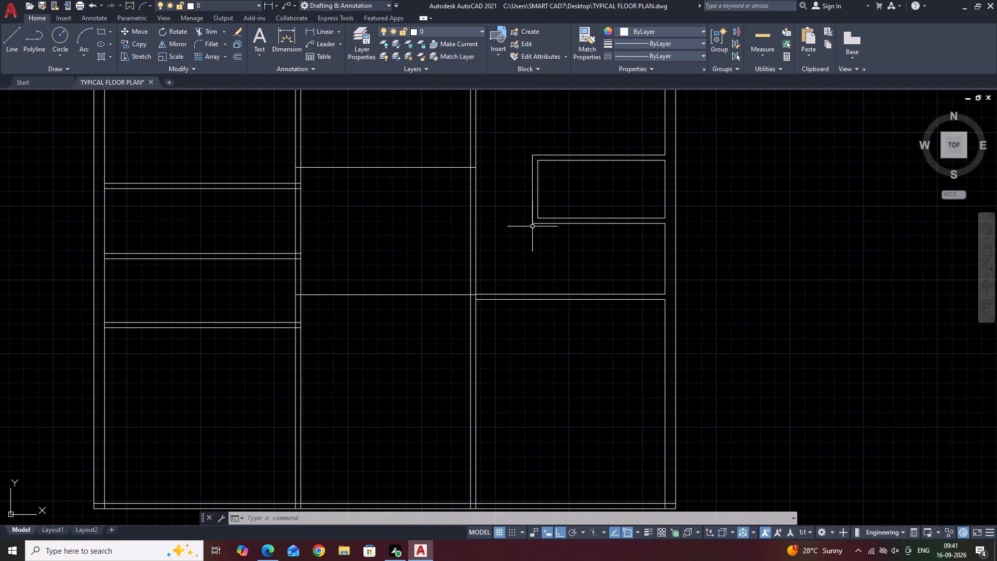
{"action": "scroll", "coordinate": [533, 226], "scroll_direction": "up", "scroll_amount": 2}
{"action": "scroll", "coordinate": [535, 222], "scroll_direction": "down", "scroll_amount": 1}
{"action": "middle_click_drag", "start_coordinate": [535, 222], "coordinate": [572, 255]}
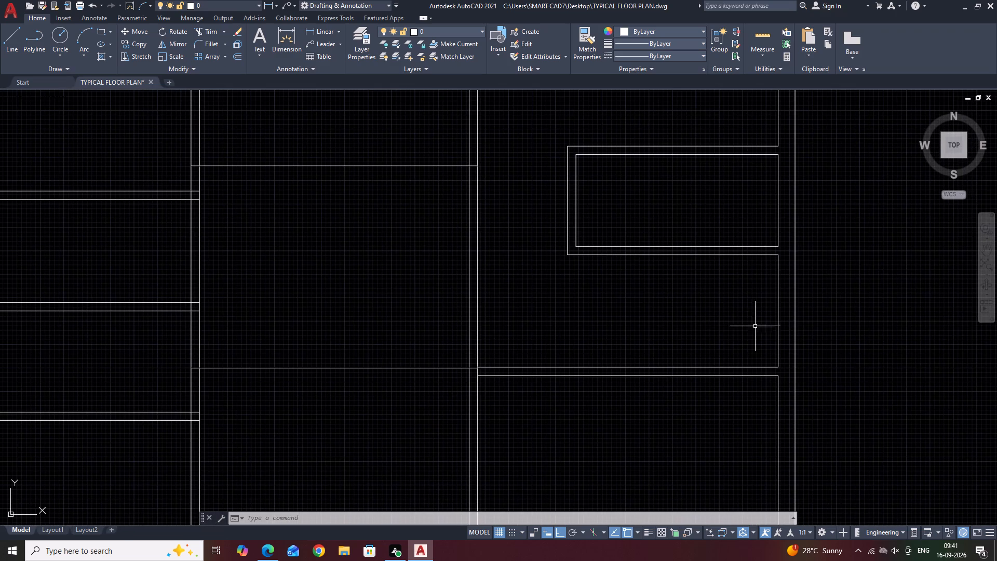
{"action": "middle_click_drag", "start_coordinate": [765, 317], "coordinate": [678, 298]}
{"action": "scroll", "coordinate": [671, 296], "scroll_direction": "down", "scroll_amount": 3}
{"action": "middle_click_drag", "start_coordinate": [750, 282], "coordinate": [661, 277]}
Draw two vertical lines extending the small room's outer and inner left wall lines down to the lower line of the partition below.
{"action": "type", "text": "L"}
{"action": "key", "text": "space"}
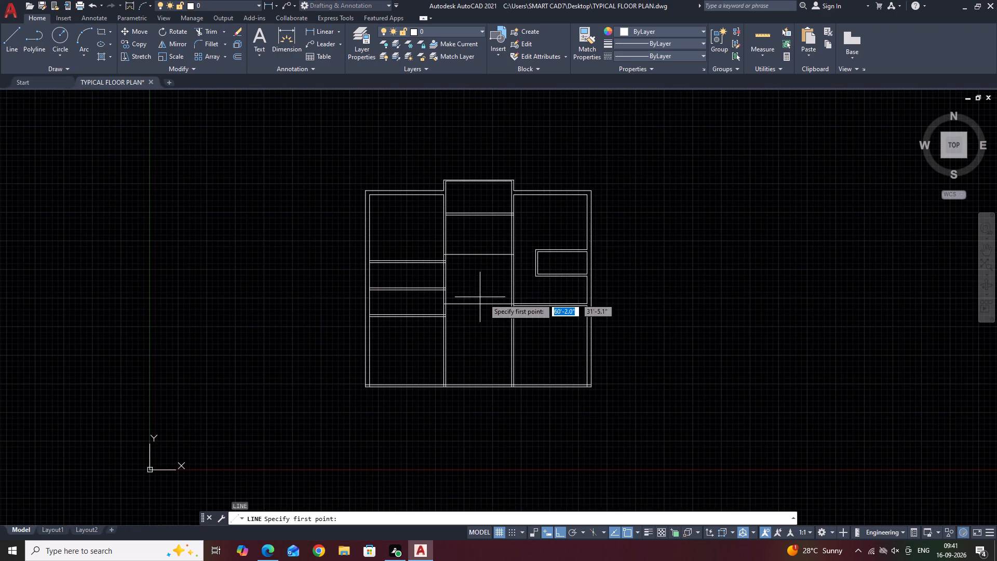
{"action": "scroll", "coordinate": [543, 289], "scroll_direction": "up", "scroll_amount": 4}
{"action": "left_click", "coordinate": [484, 204]}
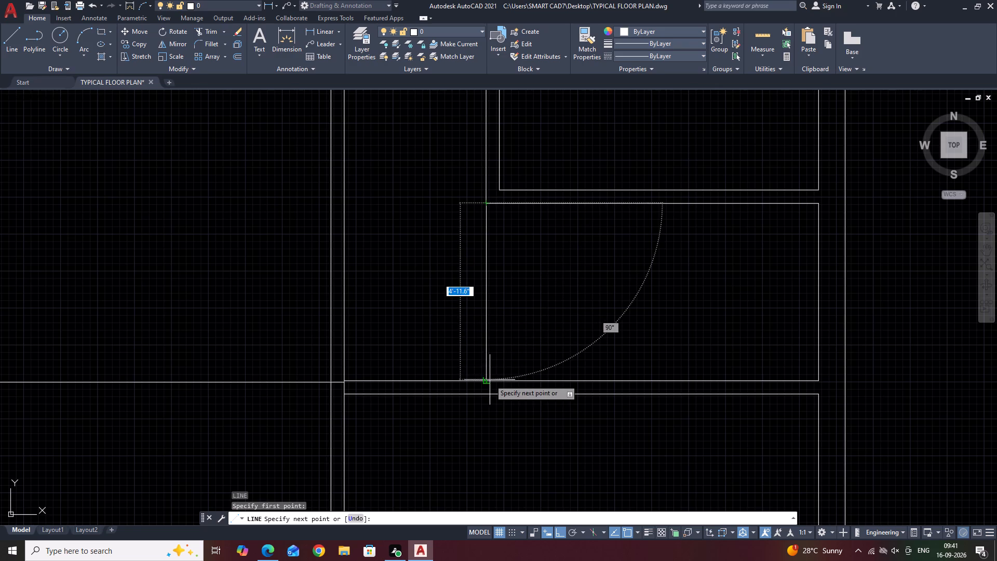
{"action": "left_click", "coordinate": [488, 395]}
{"action": "key", "text": "Escape"}
{"action": "key", "text": "space"}
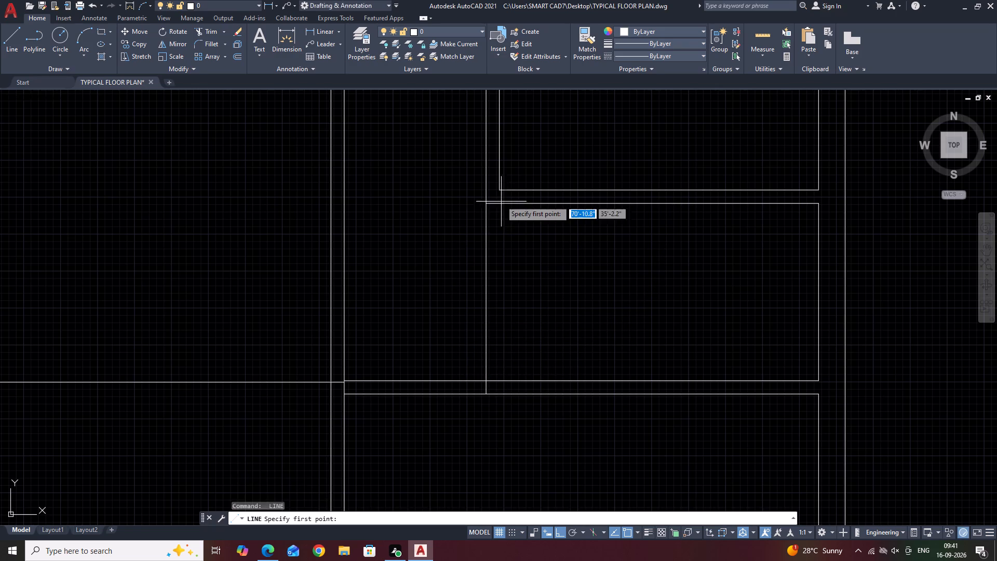
{"action": "left_click", "coordinate": [498, 189]}
{"action": "left_click", "coordinate": [501, 396]}
{"action": "key", "text": "Escape"}
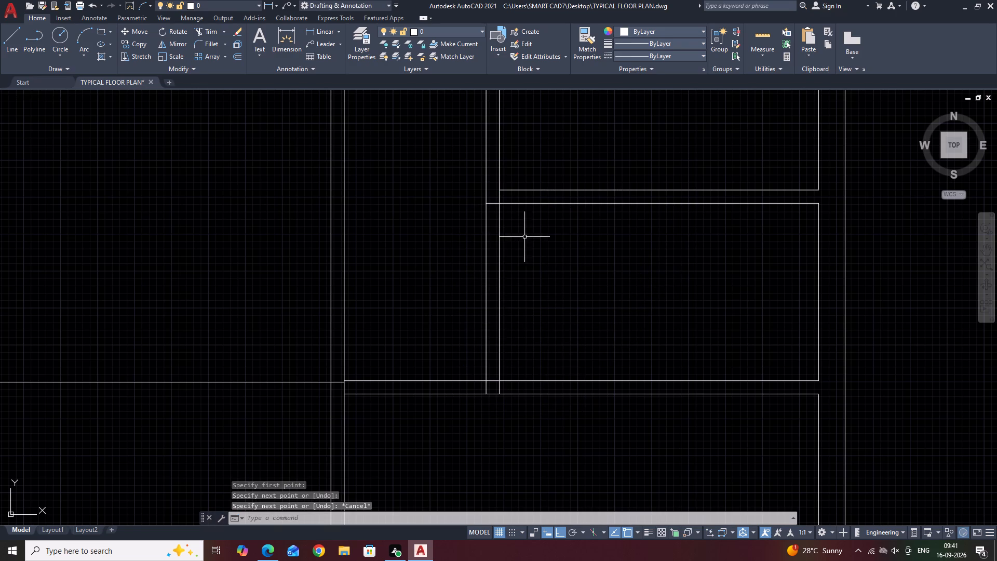
Trim the horizontal line segment crossing between the extended double wall lines below the small room.
{"action": "type", "text": "TR"}
{"action": "key", "text": "space"}
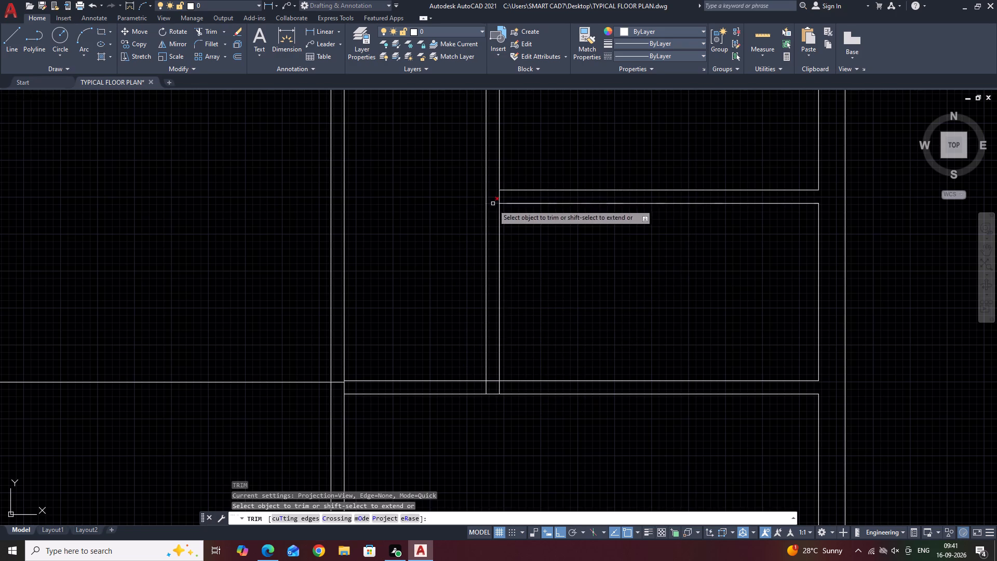
{"action": "left_click", "coordinate": [492, 205]}
{"action": "left_click", "coordinate": [493, 197]}
{"action": "key", "text": "Escape"}
Trim the lower partition's lines left of the extended wall and the overlapping line ends inside the lower-left corner.
{"action": "scroll", "coordinate": [484, 396], "scroll_direction": "up", "scroll_amount": 2}
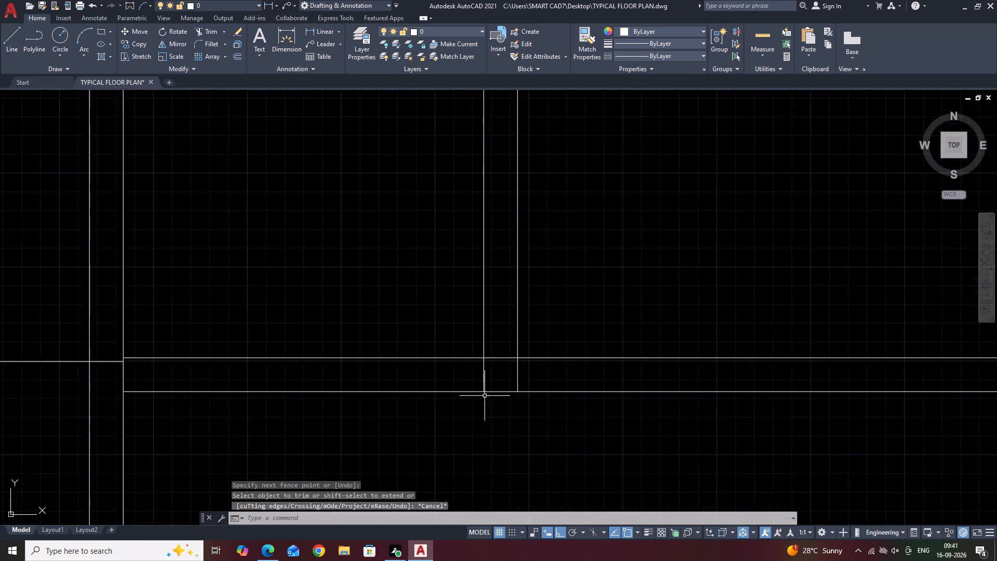
{"action": "scroll", "coordinate": [484, 396], "scroll_direction": "up", "scroll_amount": 1}
{"action": "key", "text": "t"}
{"action": "key", "text": "r"}
{"action": "key", "text": "space"}
{"action": "scroll", "coordinate": [551, 369], "scroll_direction": "down", "scroll_amount": 3}
{"action": "left_click", "coordinate": [448, 283]}
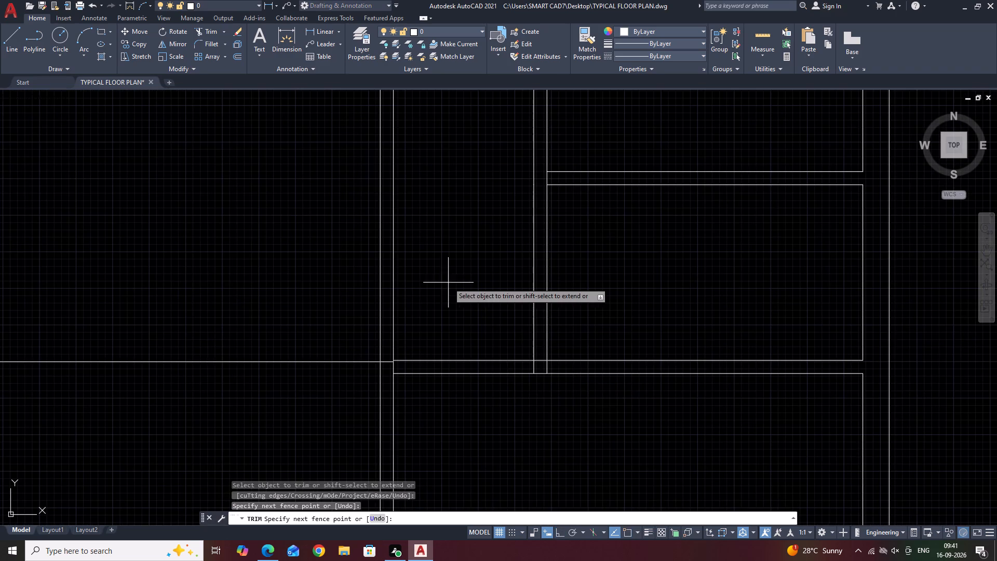
{"action": "left_click", "coordinate": [446, 391]}
{"action": "scroll", "coordinate": [524, 366], "scroll_direction": "up", "scroll_amount": 3}
{"action": "left_click", "coordinate": [579, 335]}
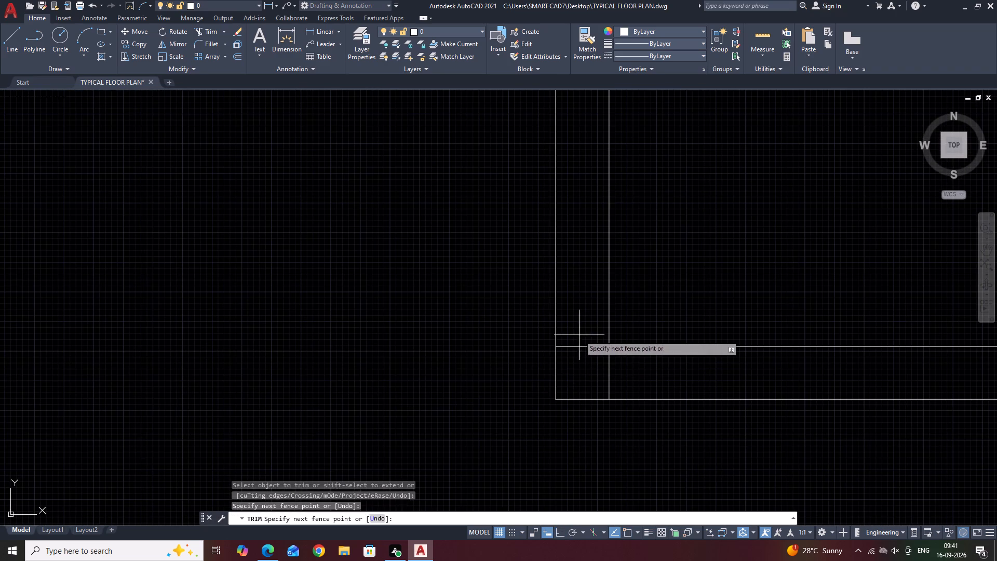
{"action": "left_click", "coordinate": [627, 378]}
Trim the short vertical segment between the double lines of the partition separating the two small rooms.
{"action": "scroll", "coordinate": [463, 353], "scroll_direction": "down", "scroll_amount": 4}
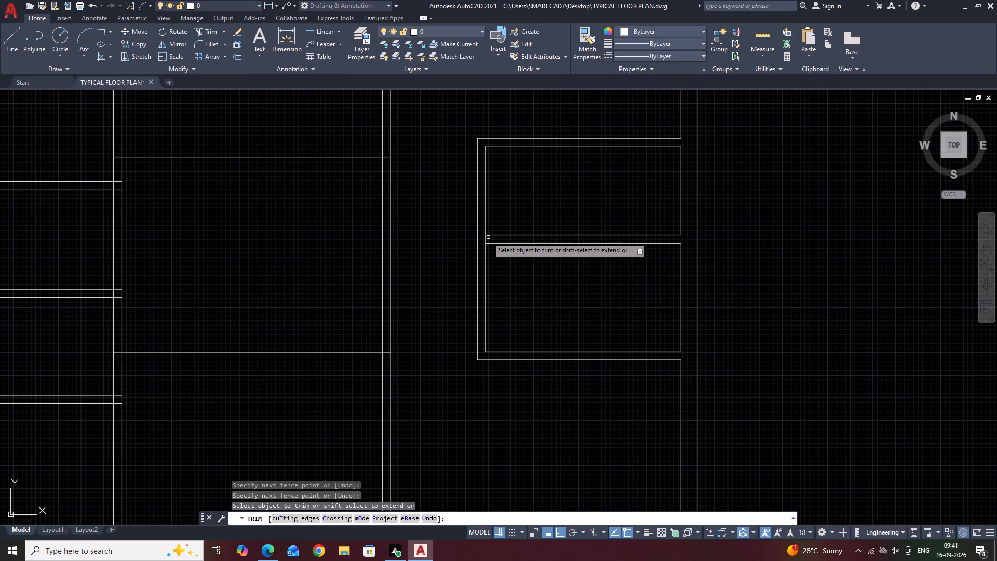
{"action": "scroll", "coordinate": [484, 235], "scroll_direction": "up", "scroll_amount": 1}
{"action": "left_click", "coordinate": [484, 243]}
{"action": "key", "text": "Escape"}
Draw a line from the lower small room's top-left inner corner across the 4' passage to the far line of the middle bay's right wall.
{"action": "scroll", "coordinate": [616, 287], "scroll_direction": "down", "scroll_amount": 3}
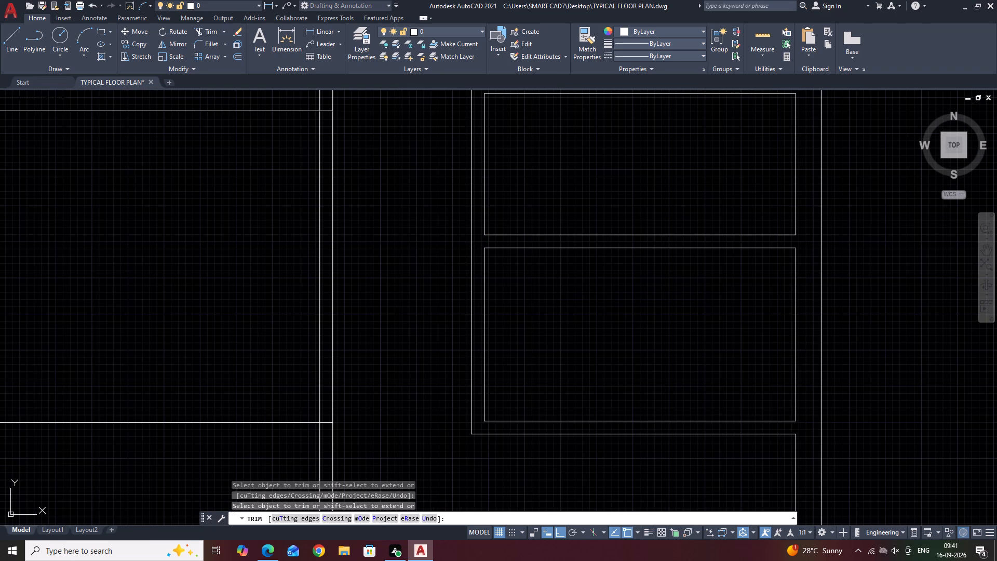
{"action": "scroll", "coordinate": [523, 233], "scroll_direction": "down", "scroll_amount": 3}
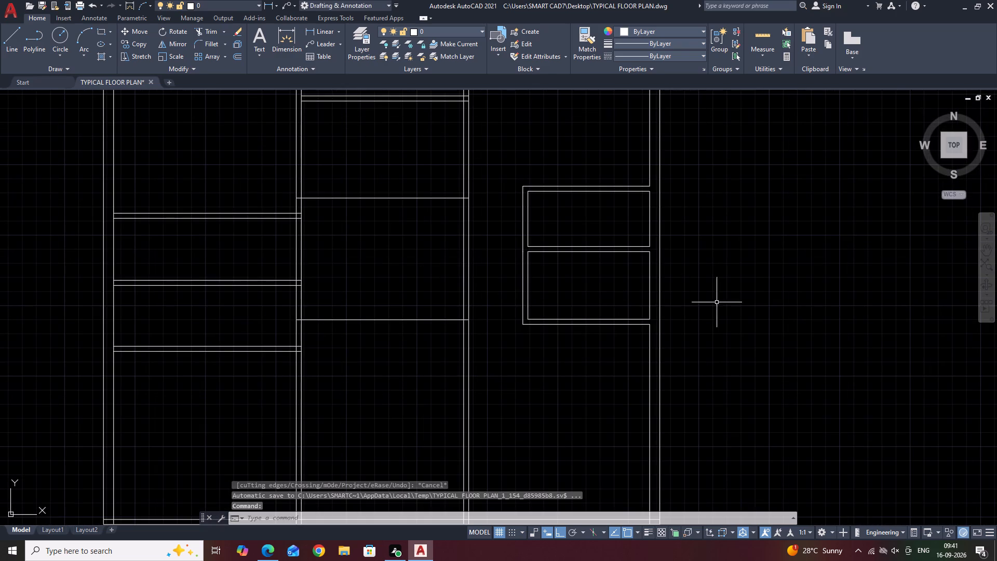
{"action": "middle_click_drag", "start_coordinate": [667, 308], "coordinate": [655, 292]}
{"action": "scroll", "coordinate": [676, 367], "scroll_direction": "down", "scroll_amount": 1}
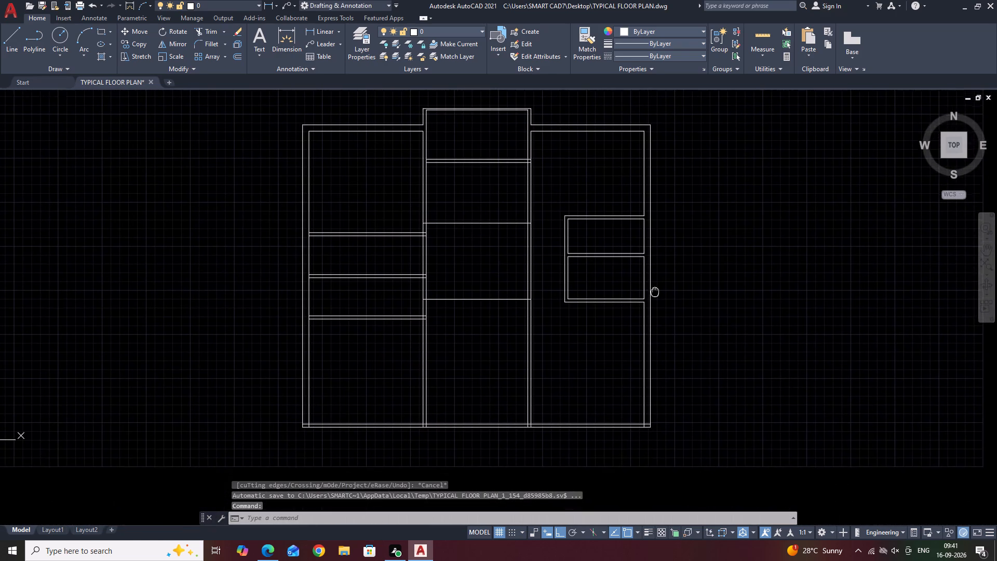
{"action": "middle_click_drag", "start_coordinate": [655, 292], "coordinate": [653, 290]}
{"action": "middle_click_drag", "start_coordinate": [538, 277], "coordinate": [579, 313]}
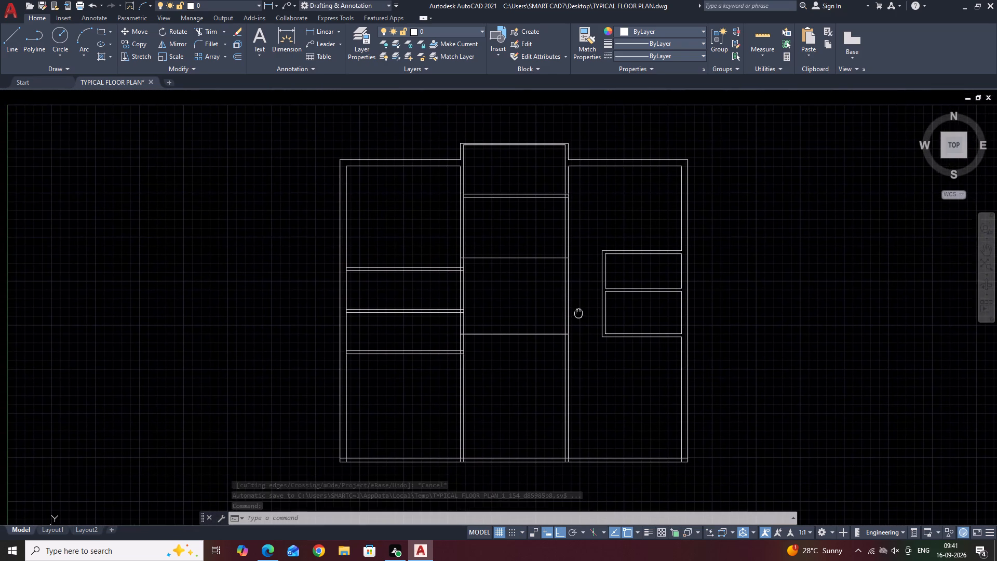
{"action": "middle_click_drag", "start_coordinate": [579, 313], "coordinate": [581, 313]}
{"action": "scroll", "coordinate": [622, 299], "scroll_direction": "up", "scroll_amount": 2}
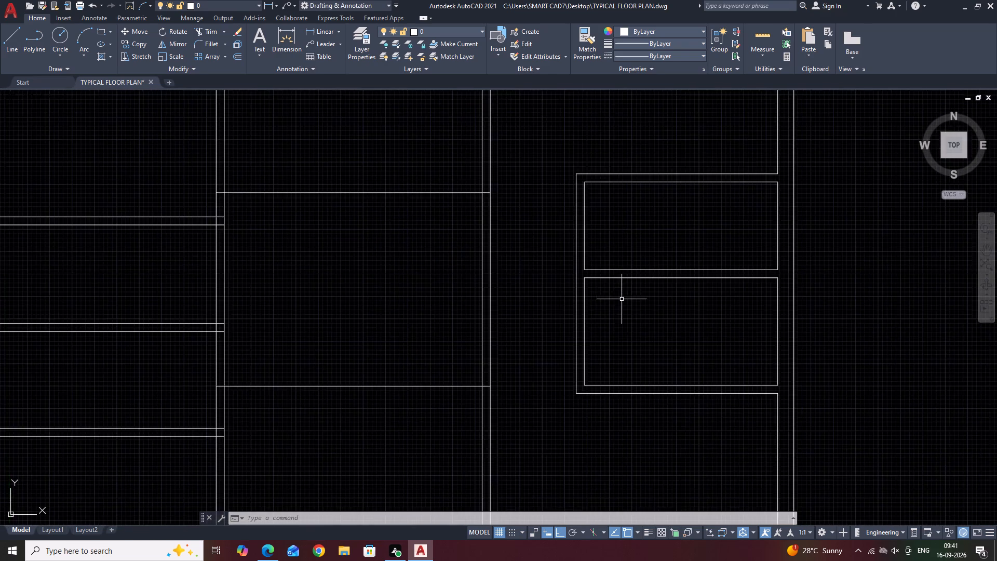
{"action": "middle_click_drag", "start_coordinate": [626, 309], "coordinate": [663, 351]}
{"action": "key", "text": "l"}
{"action": "key", "text": "space"}
{"action": "scroll", "coordinate": [600, 329], "scroll_direction": "up", "scroll_amount": 2}
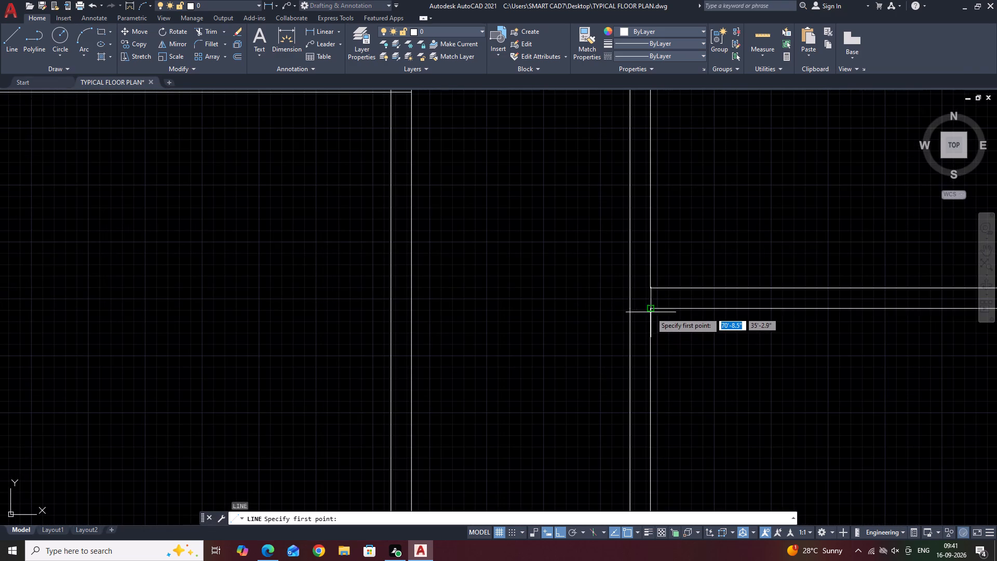
{"action": "left_click_drag", "start_coordinate": [650, 311], "coordinate": [641, 311]}
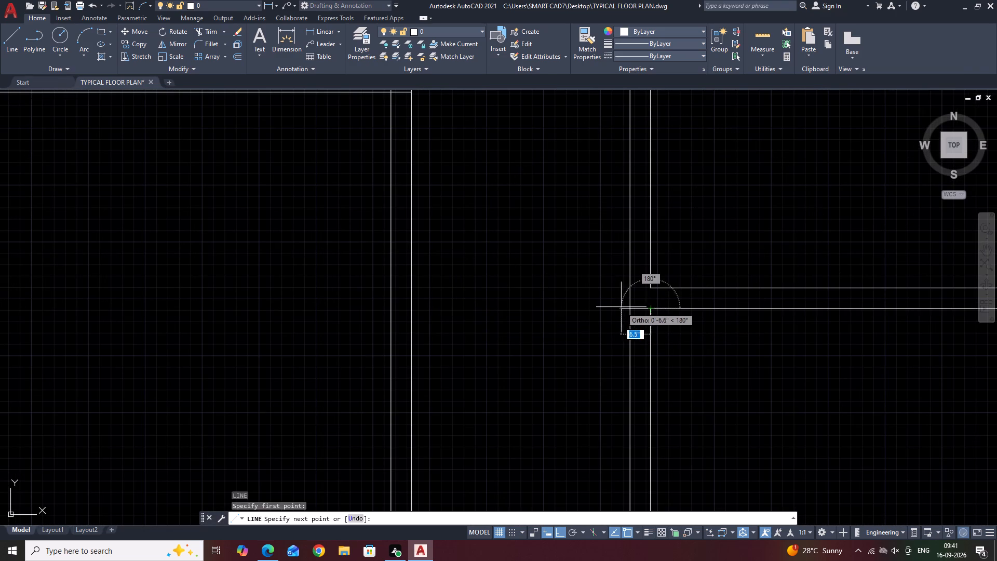
{"action": "left_click", "coordinate": [631, 309]}
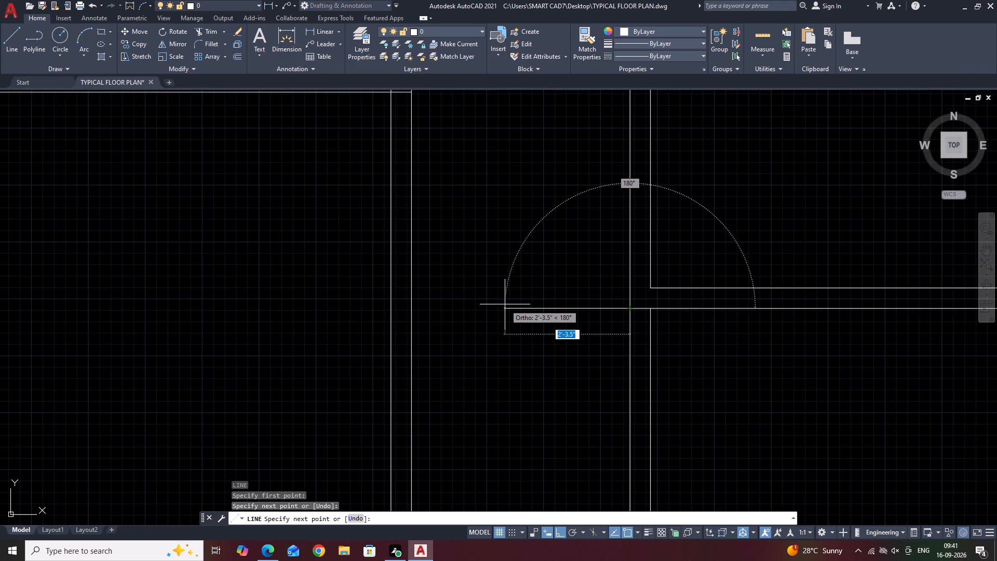
{"action": "type", "text": "5'"}
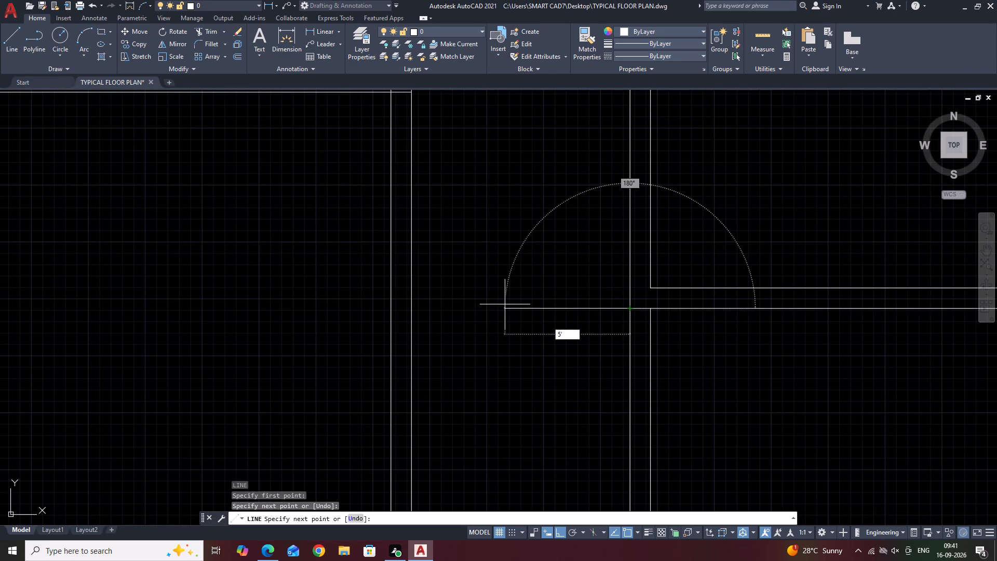
{"action": "key", "text": "BackSpace"}
{"action": "key", "text": "BackSpace"}
{"action": "type", "text": "4'"}
{"action": "key", "text": "Return"}
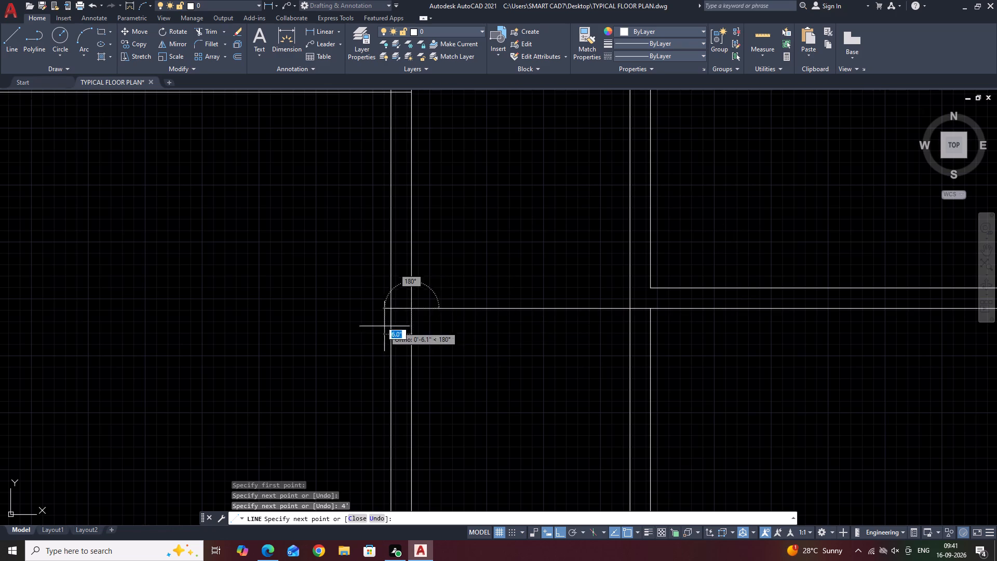
{"action": "left_click", "coordinate": [390, 308]}
{"action": "key", "text": "Escape"}
Draw a line from the upper small room's bottom-left inner corner across the passage to the far line of the middle bay's right wall.
{"action": "scroll", "coordinate": [670, 234], "scroll_direction": "down", "scroll_amount": 3}
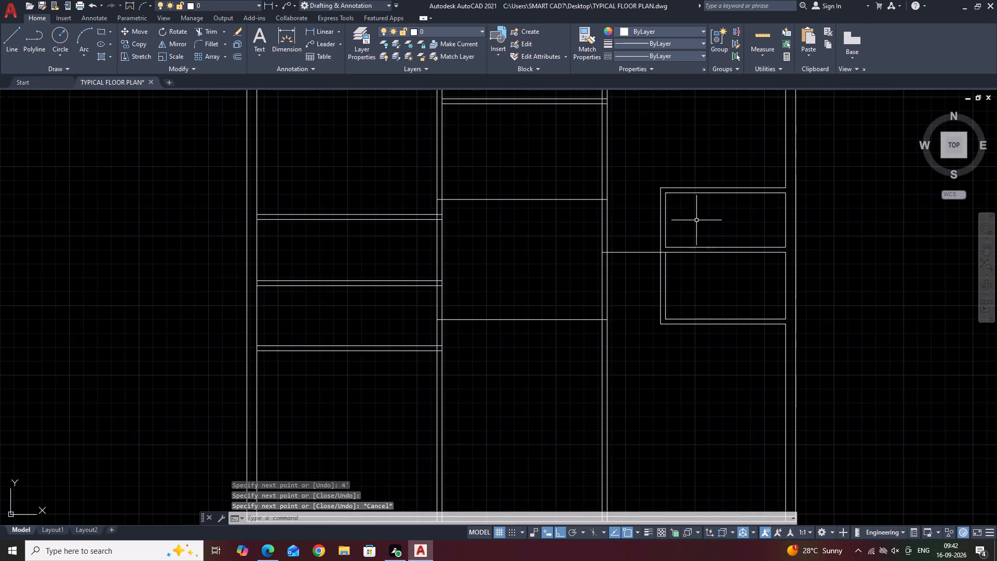
{"action": "middle_click_drag", "start_coordinate": [650, 219], "coordinate": [676, 277]}
{"action": "scroll", "coordinate": [691, 324], "scroll_direction": "up", "scroll_amount": 2}
{"action": "type", "text": "L"}
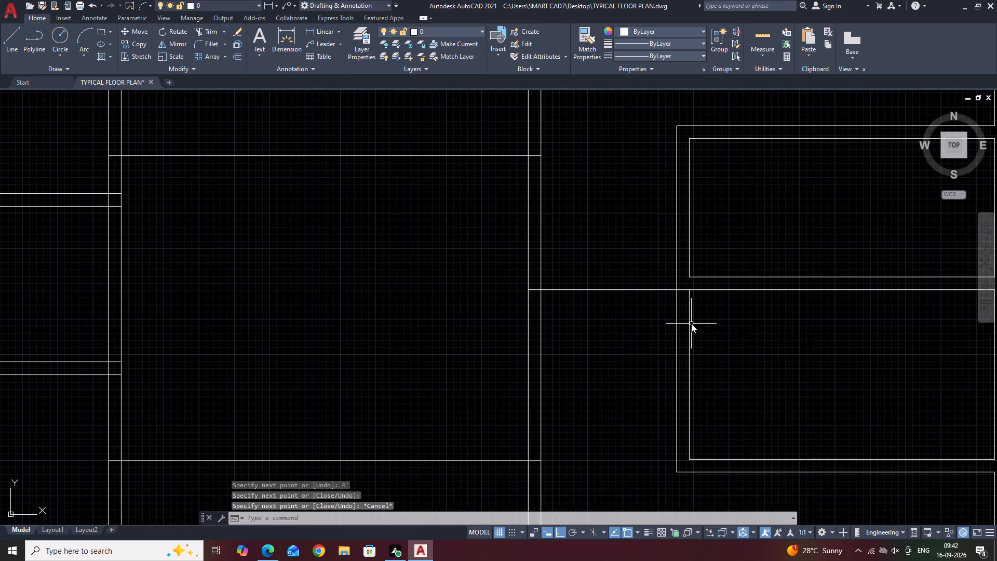
{"action": "key", "text": "space"}
{"action": "left_click", "coordinate": [689, 273]}
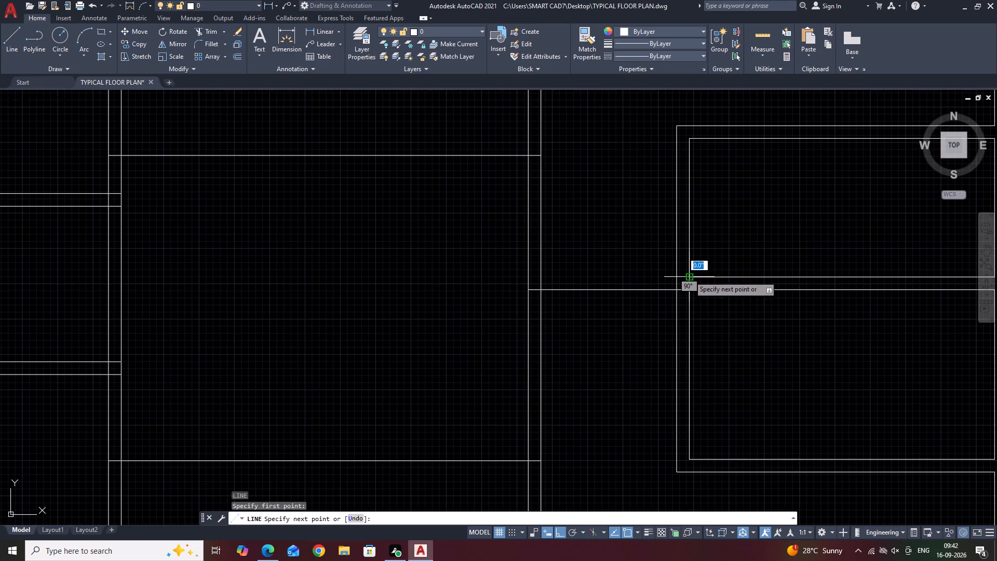
{"action": "left_click", "coordinate": [528, 277]}
{"action": "key", "text": "Escape"}
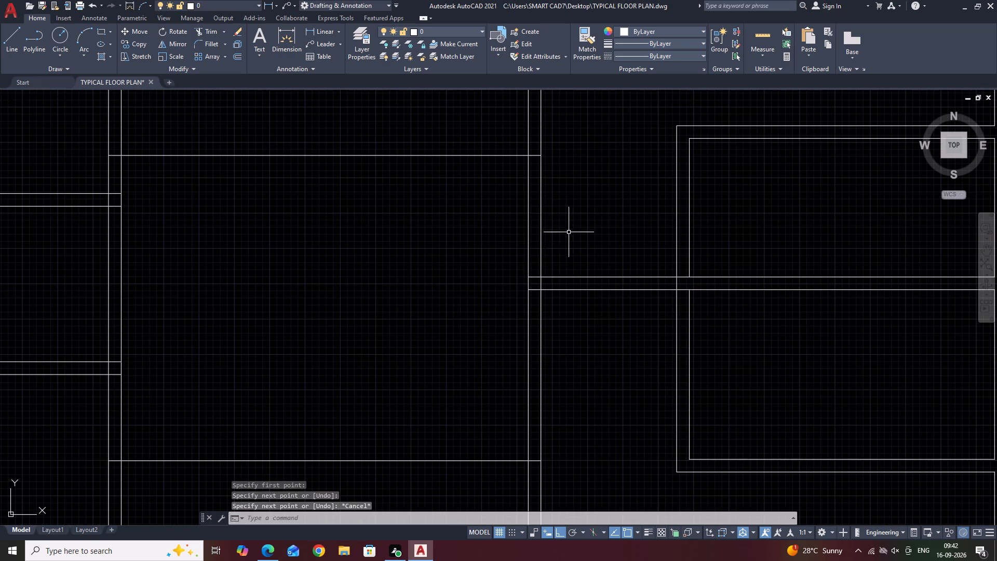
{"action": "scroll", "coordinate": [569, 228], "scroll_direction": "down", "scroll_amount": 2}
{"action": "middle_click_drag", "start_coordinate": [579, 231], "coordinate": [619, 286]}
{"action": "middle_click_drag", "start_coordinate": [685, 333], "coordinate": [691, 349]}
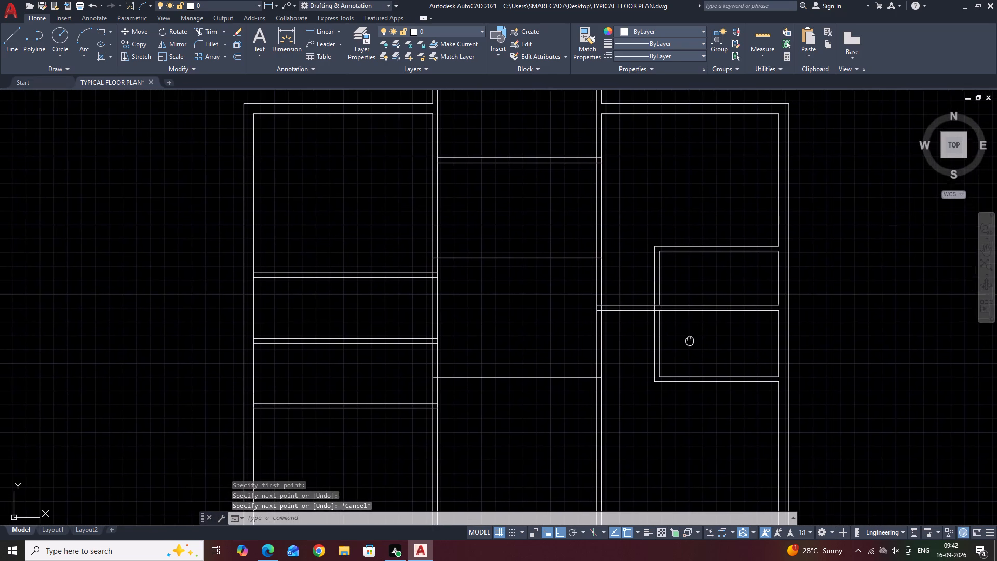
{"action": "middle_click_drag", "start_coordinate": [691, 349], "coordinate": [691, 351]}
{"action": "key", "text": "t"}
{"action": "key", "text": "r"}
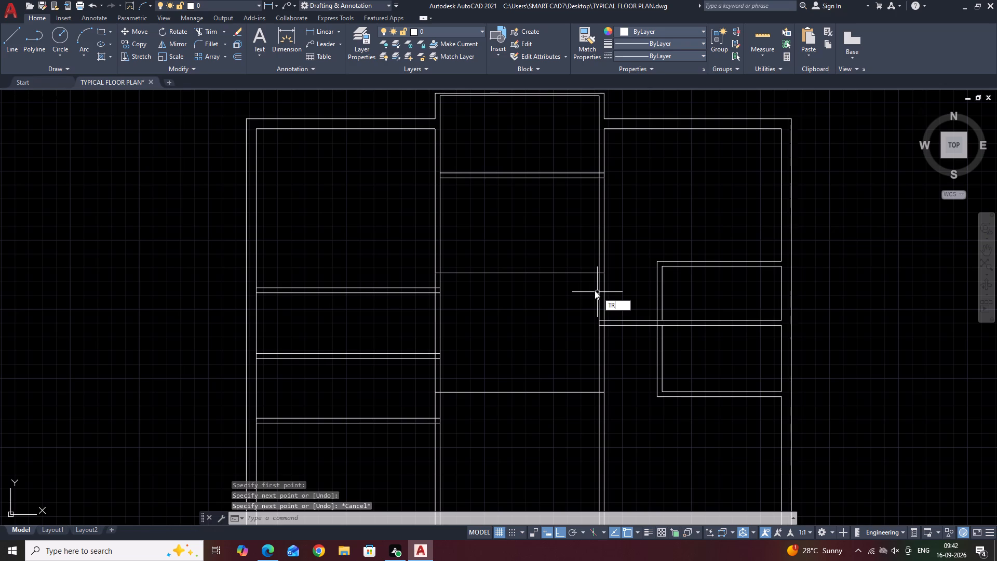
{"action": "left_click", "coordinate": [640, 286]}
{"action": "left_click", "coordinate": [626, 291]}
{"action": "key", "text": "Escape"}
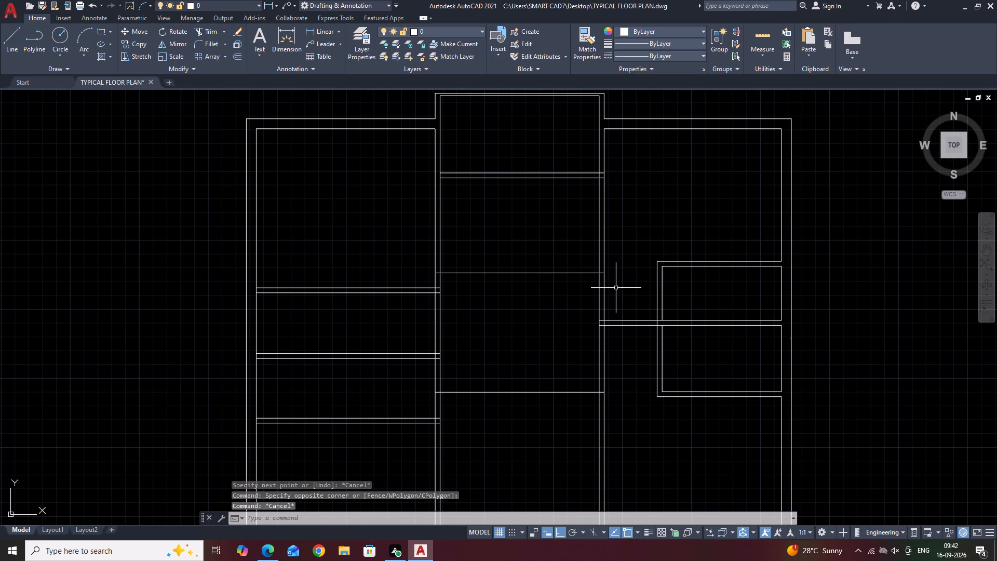
Trim both lines of the middle bay's right wall between its upper horizontal line and the new passage partition.
{"action": "type", "text": "TR"}
{"action": "key", "text": "space"}
{"action": "left_click", "coordinate": [616, 288]}
{"action": "left_click", "coordinate": [565, 296]}
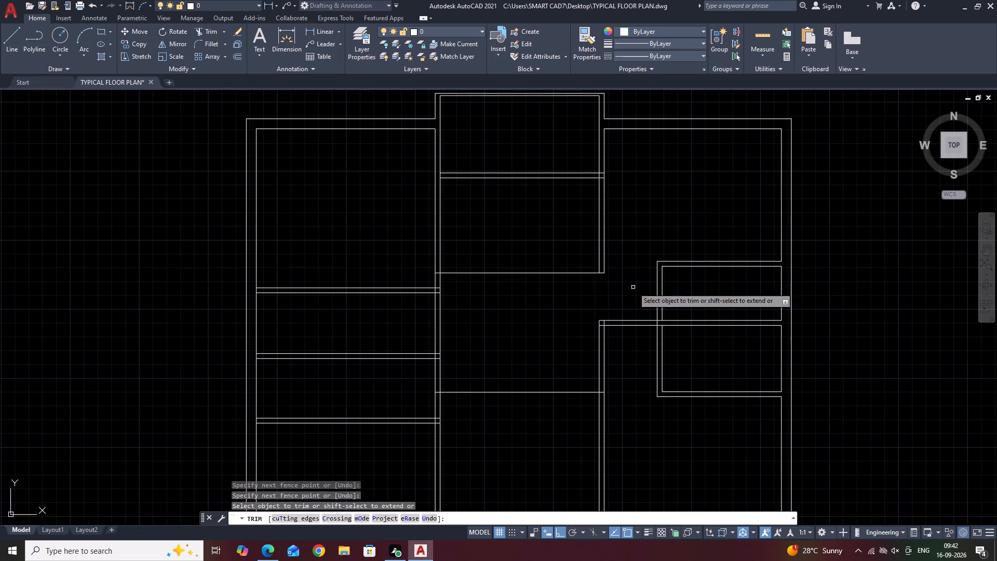
{"action": "scroll", "coordinate": [594, 264], "scroll_direction": "down", "scroll_amount": 1}
{"action": "middle_click_drag", "start_coordinate": [700, 340], "coordinate": [696, 308]}
{"action": "scroll", "coordinate": [625, 315], "scroll_direction": "up", "scroll_amount": 2}
{"action": "key", "text": "Escape"}
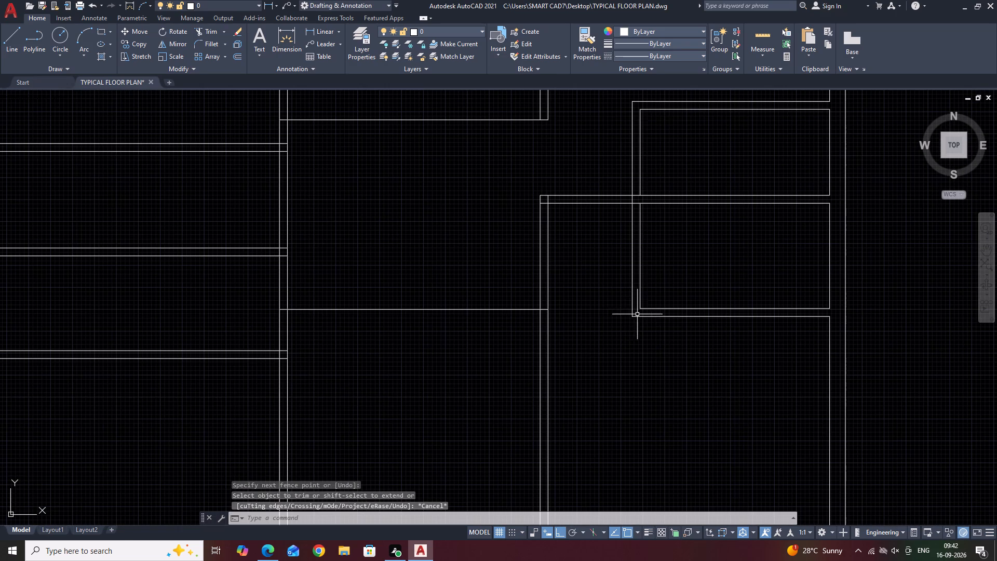
Trim the overlapping line ends inside the corner where the passage partition meets the middle bay's right wall.
{"action": "middle_click_drag", "start_coordinate": [754, 367], "coordinate": [701, 314]}
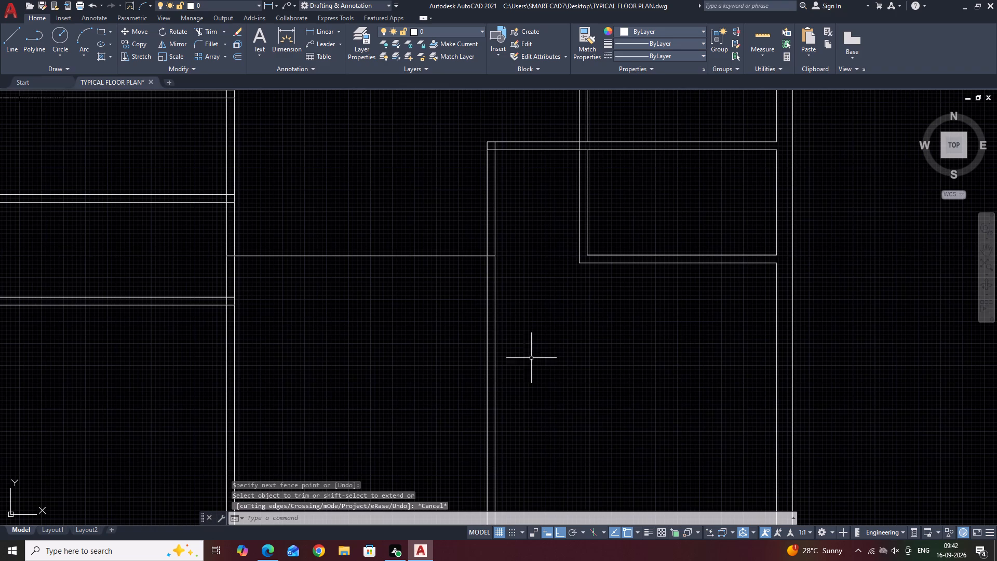
{"action": "scroll", "coordinate": [527, 278], "scroll_direction": "down", "scroll_amount": 1}
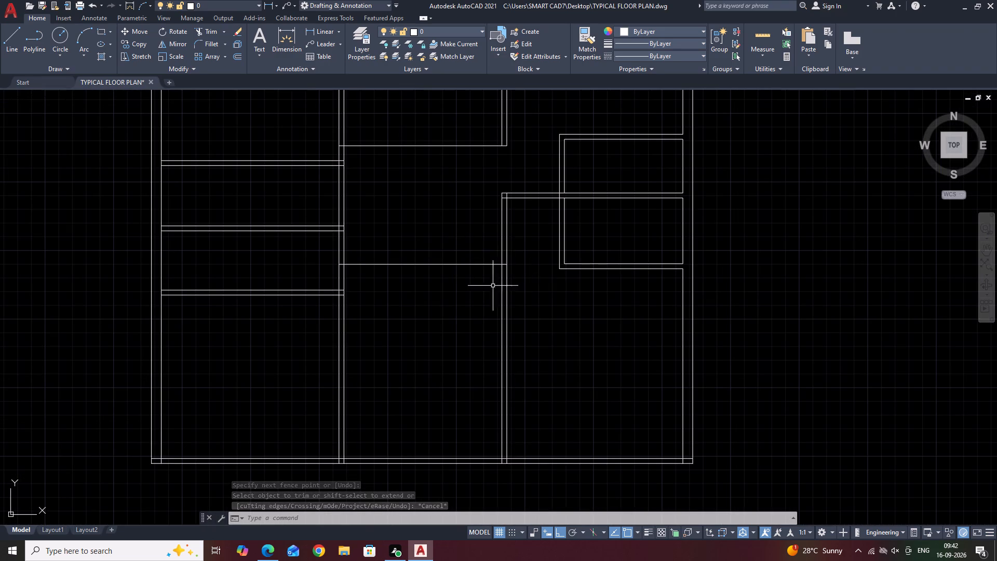
{"action": "scroll", "coordinate": [615, 346], "scroll_direction": "down", "scroll_amount": 3}
{"action": "middle_click_drag", "start_coordinate": [595, 258], "coordinate": [613, 302]}
{"action": "scroll", "coordinate": [590, 339], "scroll_direction": "up", "scroll_amount": 2}
{"action": "middle_click_drag", "start_coordinate": [790, 332], "coordinate": [683, 233]}
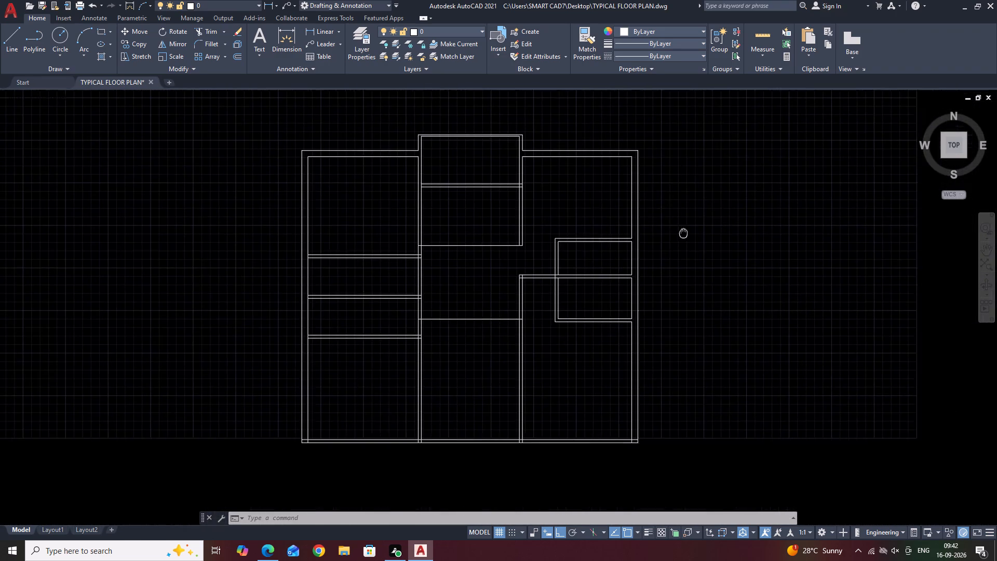
{"action": "middle_click_drag", "start_coordinate": [494, 235], "coordinate": [590, 299]}
{"action": "key", "text": "t"}
{"action": "key", "text": "r"}
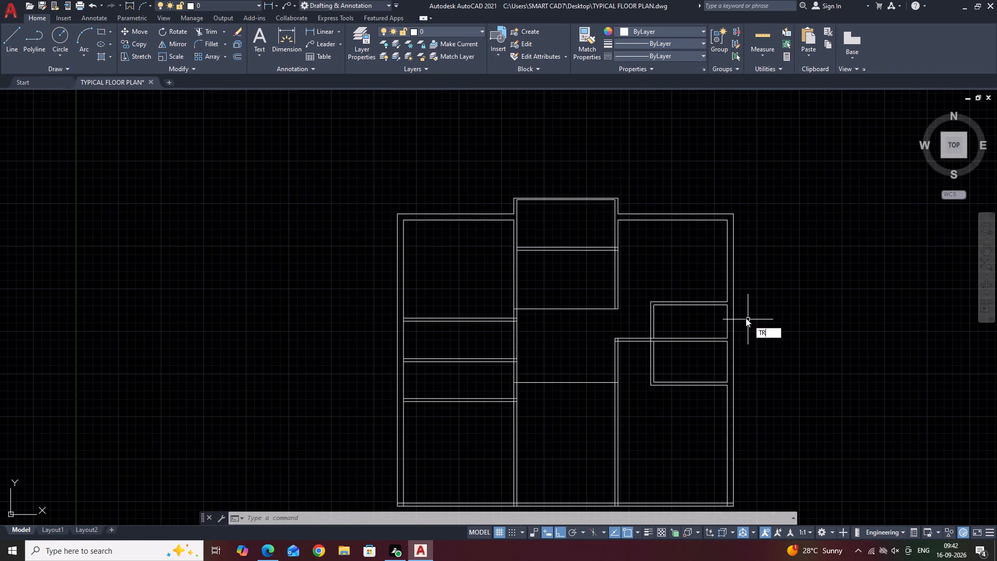
{"action": "key", "text": "space"}
{"action": "scroll", "coordinate": [603, 366], "scroll_direction": "up", "scroll_amount": 2}
{"action": "scroll", "coordinate": [653, 304], "scroll_direction": "up", "scroll_amount": 2}
{"action": "scroll", "coordinate": [610, 305], "scroll_direction": "up", "scroll_amount": 2}
{"action": "left_click", "coordinate": [626, 271]}
{"action": "left_click", "coordinate": [596, 310]}
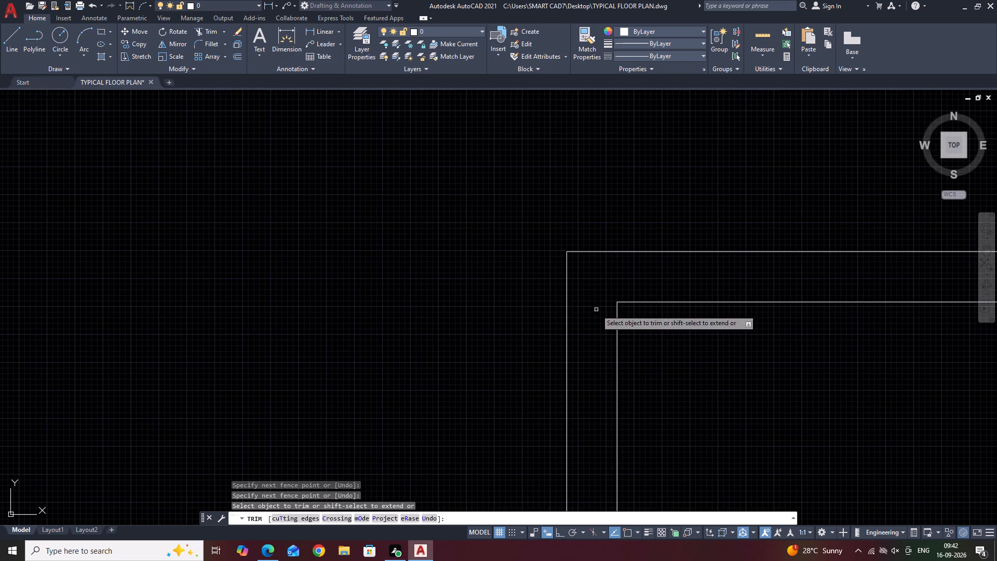
Trim the crossing line segments where the passage partition meets the left wall of the two small rooms.
{"action": "scroll", "coordinate": [533, 265], "scroll_direction": "down", "scroll_amount": 3}
{"action": "scroll", "coordinate": [681, 268], "scroll_direction": "up", "scroll_amount": 4}
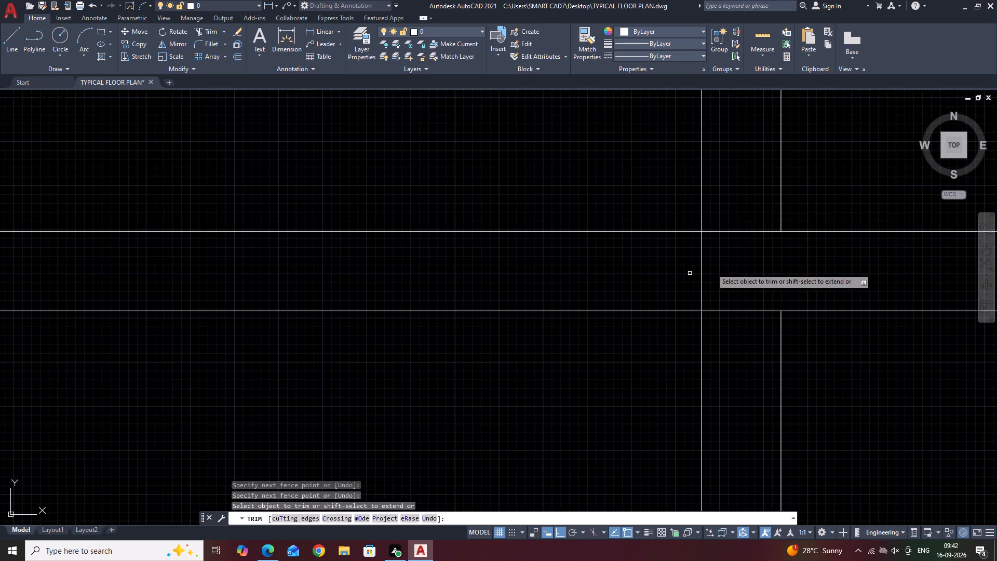
{"action": "left_click", "coordinate": [746, 200]}
{"action": "left_click_drag", "start_coordinate": [735, 345], "coordinate": [763, 382]}
{"action": "left_click", "coordinate": [773, 284]}
{"action": "left_click_drag", "start_coordinate": [587, 288], "coordinate": [581, 290]}
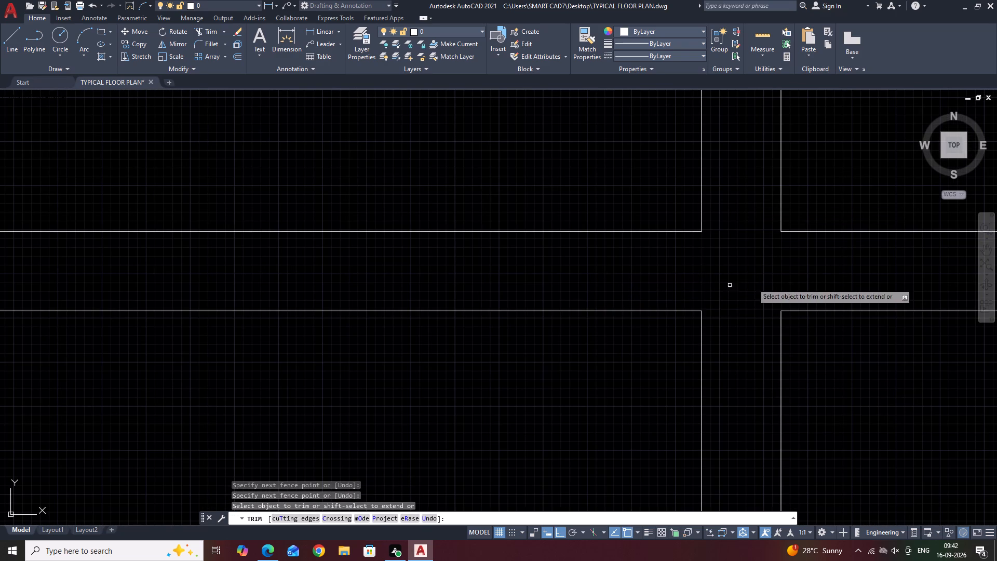
{"action": "scroll", "coordinate": [792, 269], "scroll_direction": "down", "scroll_amount": 4}
{"action": "key", "text": "Escape"}
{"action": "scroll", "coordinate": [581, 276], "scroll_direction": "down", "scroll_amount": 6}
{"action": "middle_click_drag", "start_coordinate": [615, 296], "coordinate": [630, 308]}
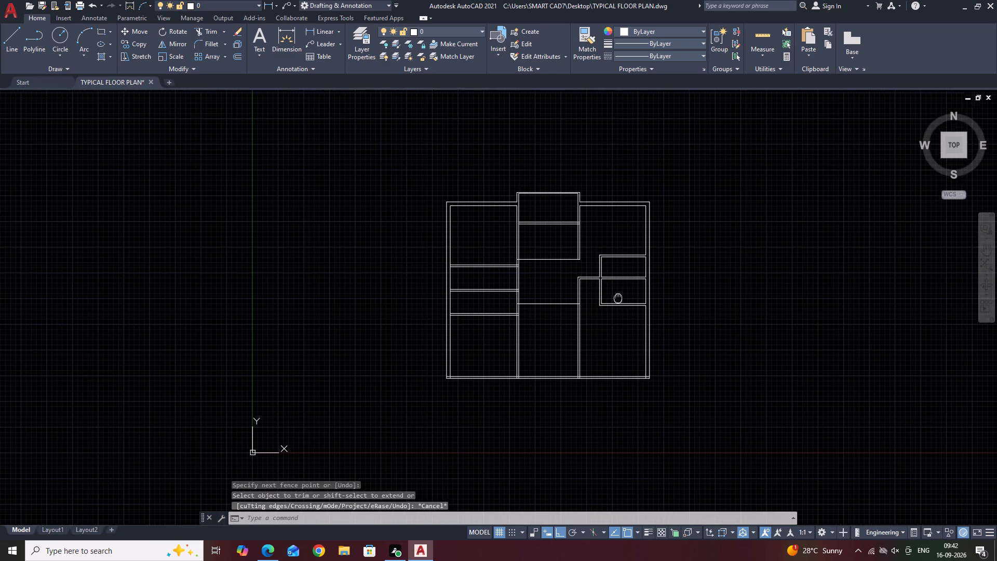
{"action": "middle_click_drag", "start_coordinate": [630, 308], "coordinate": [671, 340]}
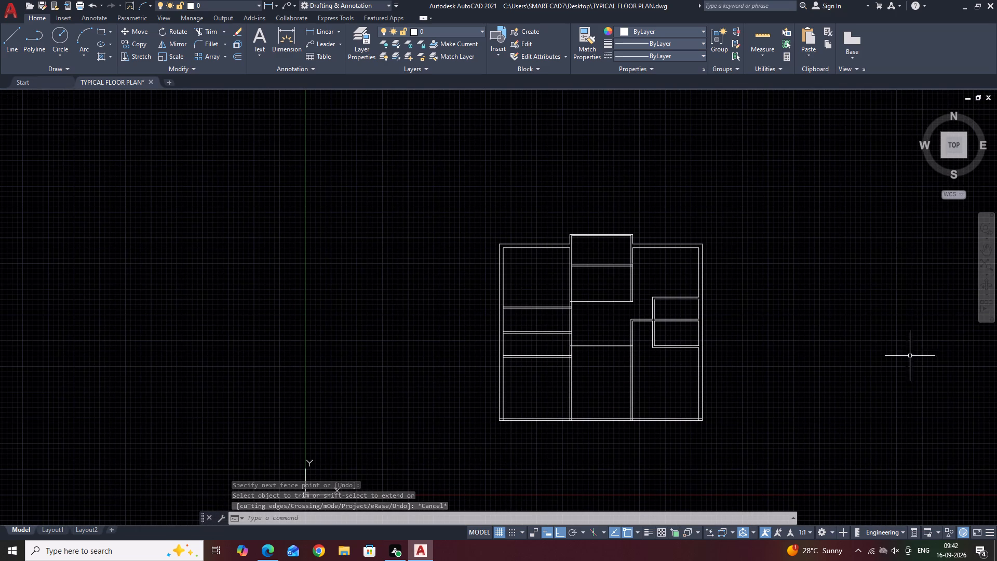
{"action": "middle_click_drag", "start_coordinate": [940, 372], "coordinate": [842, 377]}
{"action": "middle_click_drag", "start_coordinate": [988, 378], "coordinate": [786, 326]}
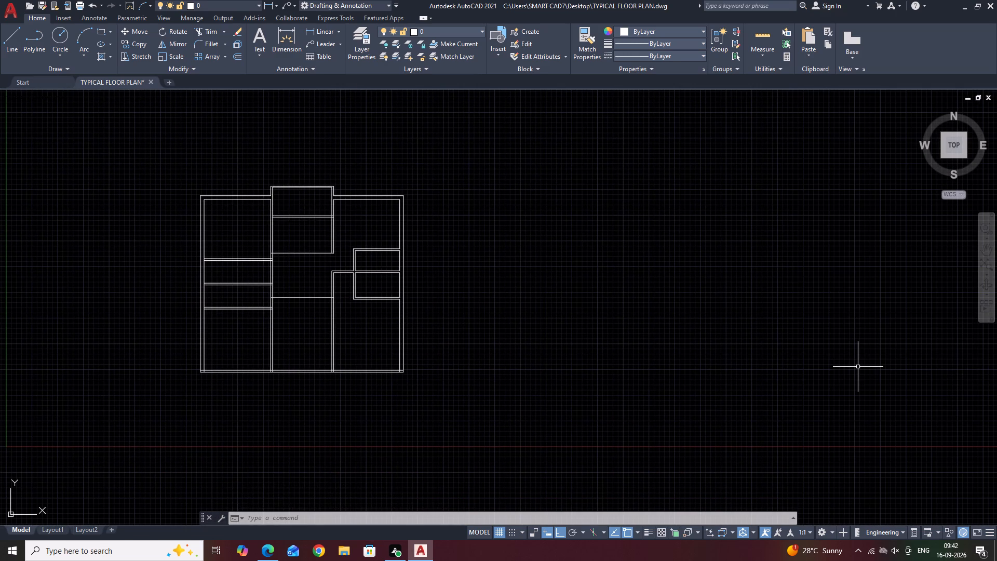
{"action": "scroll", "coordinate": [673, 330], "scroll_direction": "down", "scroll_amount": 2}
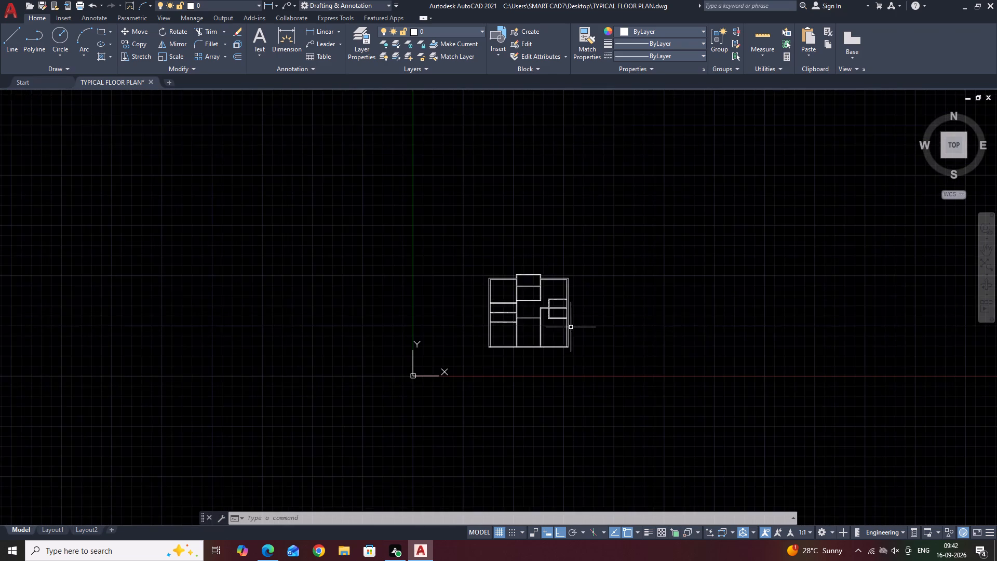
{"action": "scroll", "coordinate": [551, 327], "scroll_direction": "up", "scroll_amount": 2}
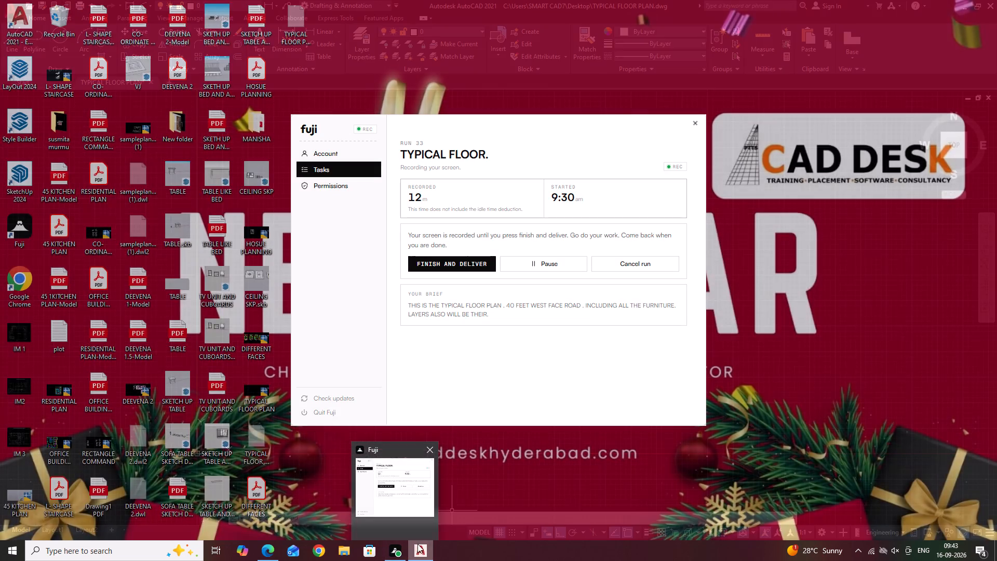
Draw a 3' wide rectangle within the thickness of the upper-left room's top outer wall, starting on its outer line.
{"action": "middle_click_drag", "start_coordinate": [516, 294], "coordinate": [386, 329]}
{"action": "scroll", "coordinate": [295, 313], "scroll_direction": "up", "scroll_amount": 4}
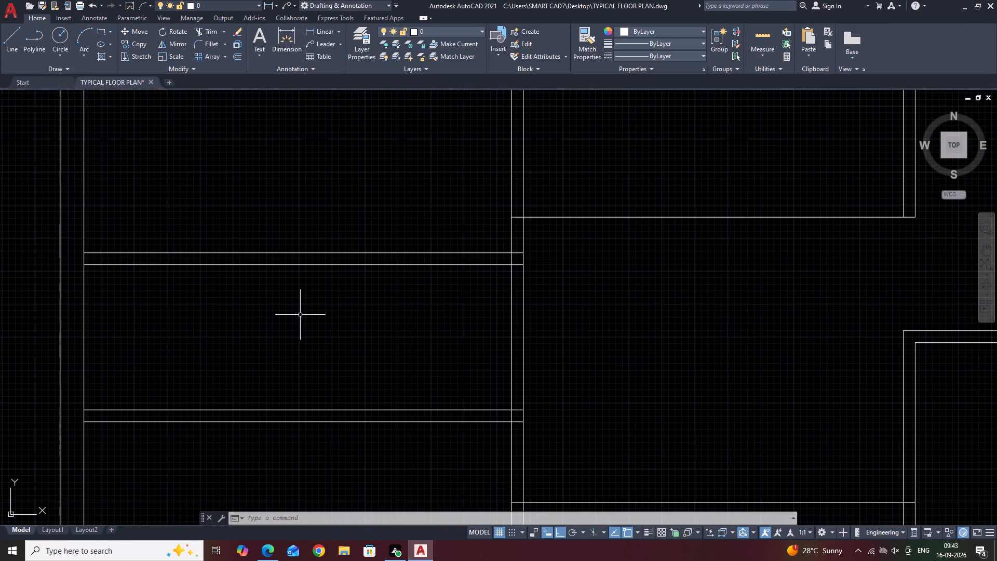
{"action": "scroll", "coordinate": [409, 404], "scroll_direction": "down", "scroll_amount": 3}
{"action": "middle_click_drag", "start_coordinate": [377, 302], "coordinate": [420, 348]}
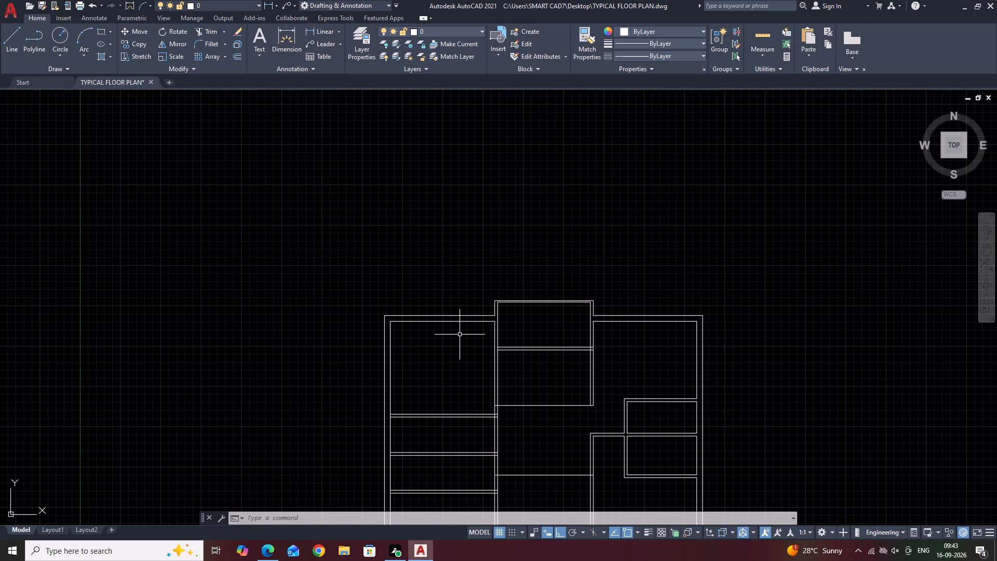
{"action": "key", "text": "r"}
{"action": "type", "text": "EC"}
{"action": "key", "text": "space"}
{"action": "scroll", "coordinate": [406, 298], "scroll_direction": "up", "scroll_amount": 2}
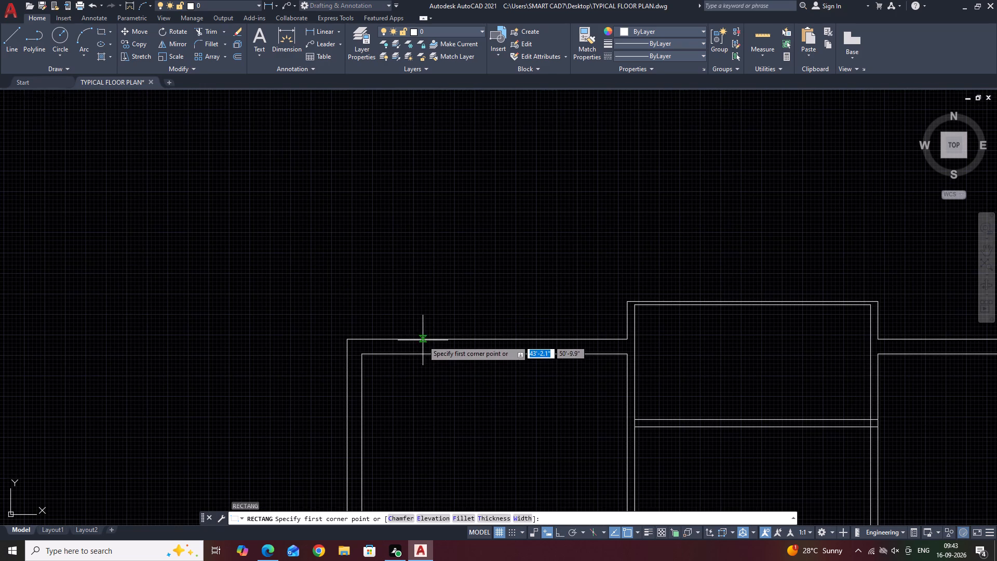
{"action": "left_click", "coordinate": [423, 340]}
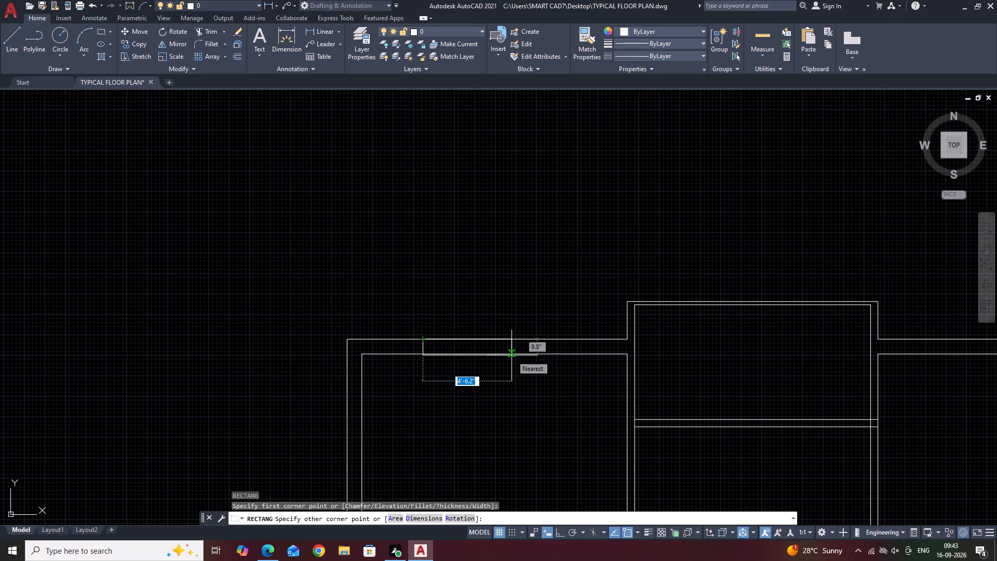
{"action": "type", "text": "3'"}
{"action": "key", "text": "Return"}
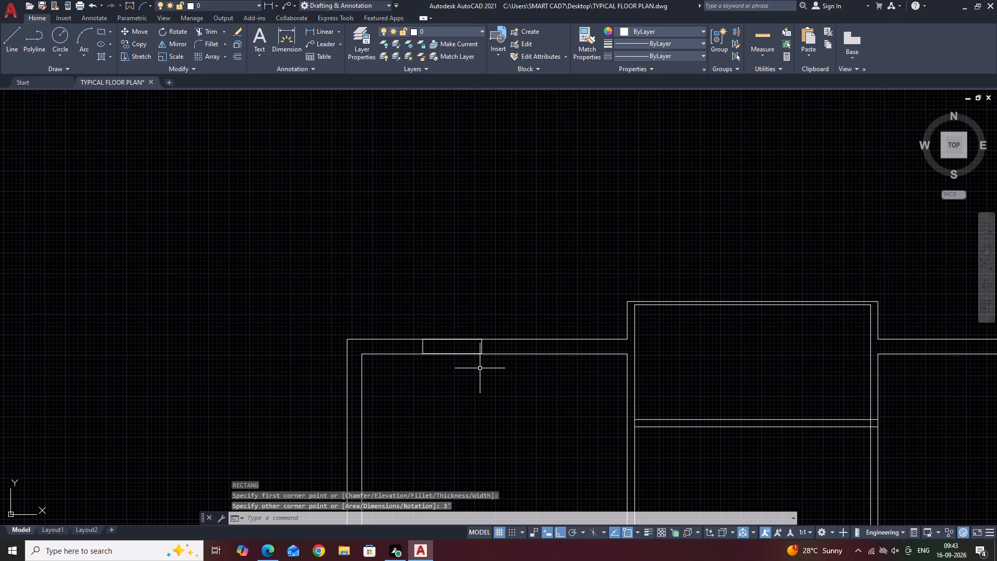
Draw a horizontal centre line between the midpoints of the 3' rectangle's two short sides.
{"action": "scroll", "coordinate": [440, 338], "scroll_direction": "up", "scroll_amount": 2}
{"action": "middle_click_drag", "start_coordinate": [558, 365], "coordinate": [513, 327]}
{"action": "scroll", "coordinate": [555, 360], "scroll_direction": "up", "scroll_amount": 1}
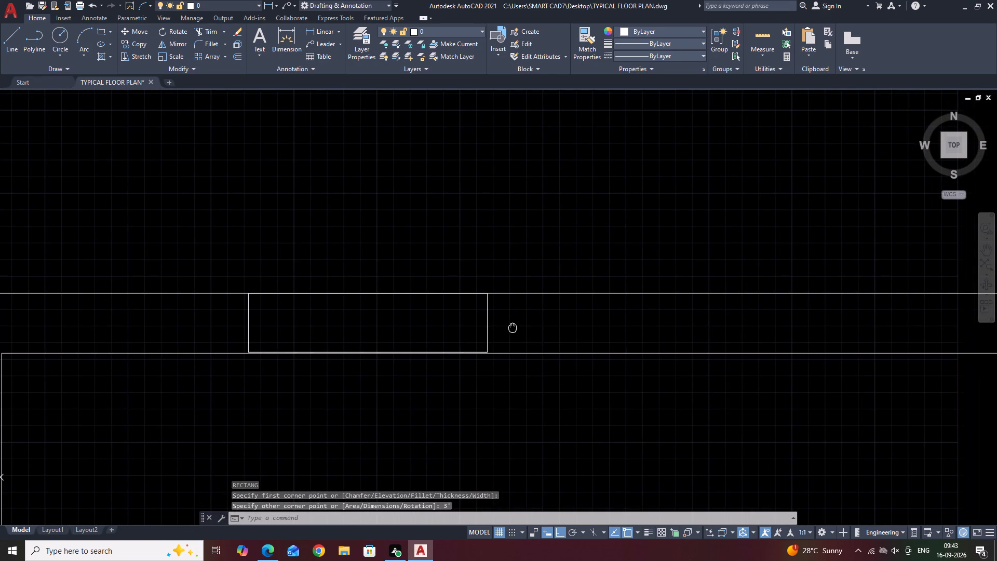
{"action": "type", "text": "L"}
{"action": "key", "text": "space"}
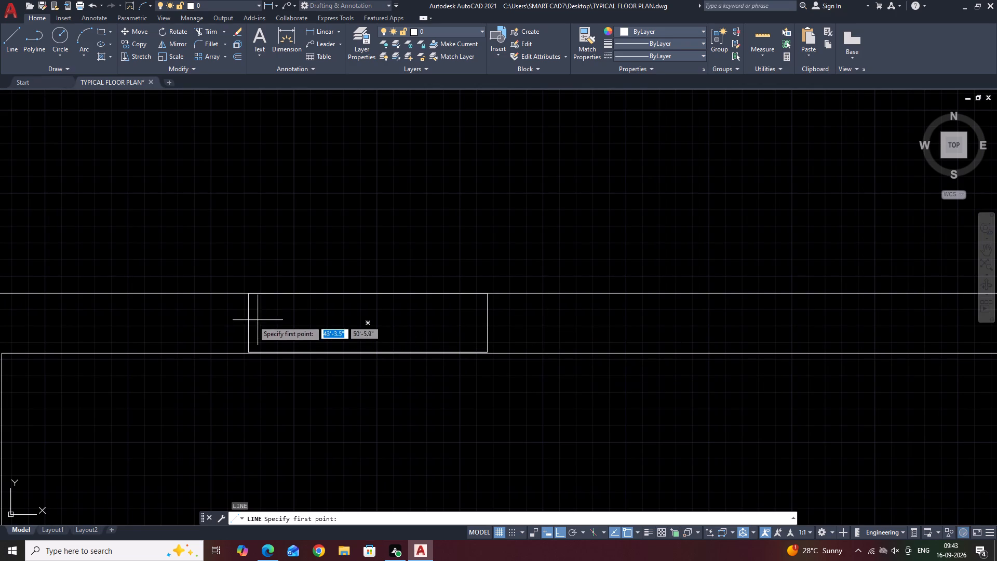
{"action": "left_click", "coordinate": [248, 323]}
{"action": "left_click", "coordinate": [489, 323]}
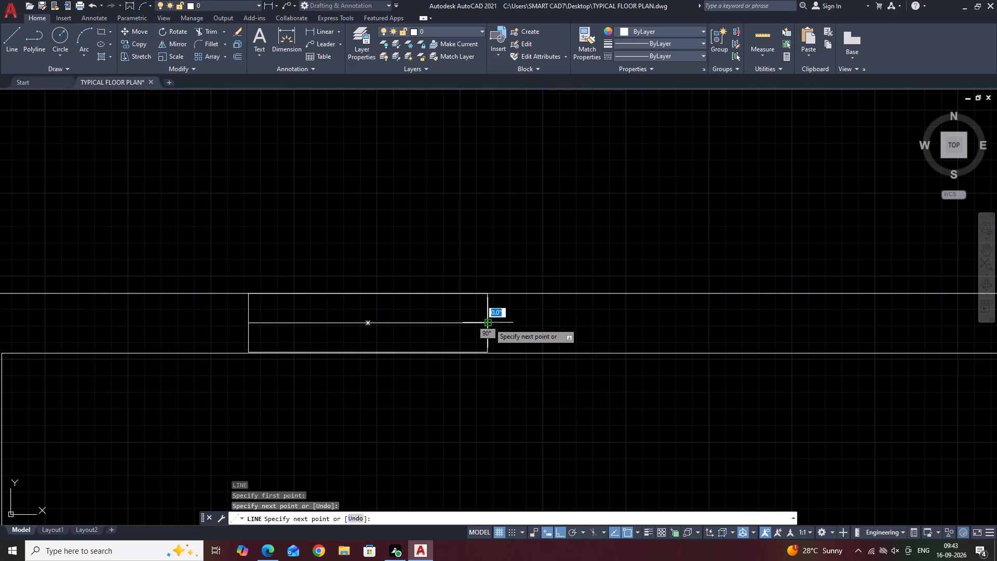
{"action": "key", "text": "Escape"}
Draw a thin rectangle about 1'-4" long from the 3' rectangle's top-left corner along its upper edge.
{"action": "middle_click_drag", "start_coordinate": [463, 338], "coordinate": [491, 395]}
{"action": "type", "text": "ED"}
{"action": "key", "text": "Escape"}
{"action": "type", "text": "RECC"}
{"action": "key", "text": "space"}
{"action": "scroll", "coordinate": [284, 358], "scroll_direction": "up", "scroll_amount": 2}
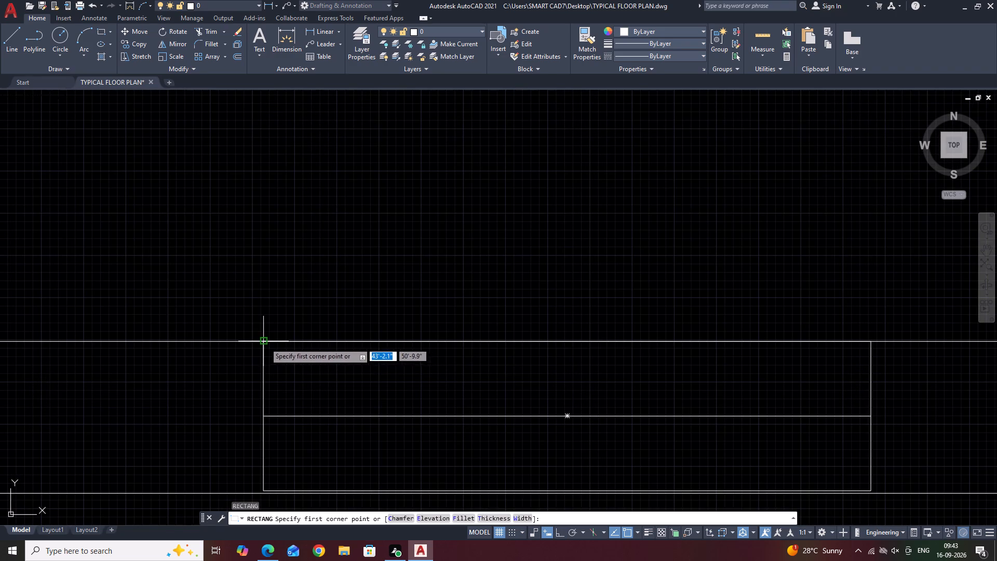
{"action": "left_click", "coordinate": [264, 343]}
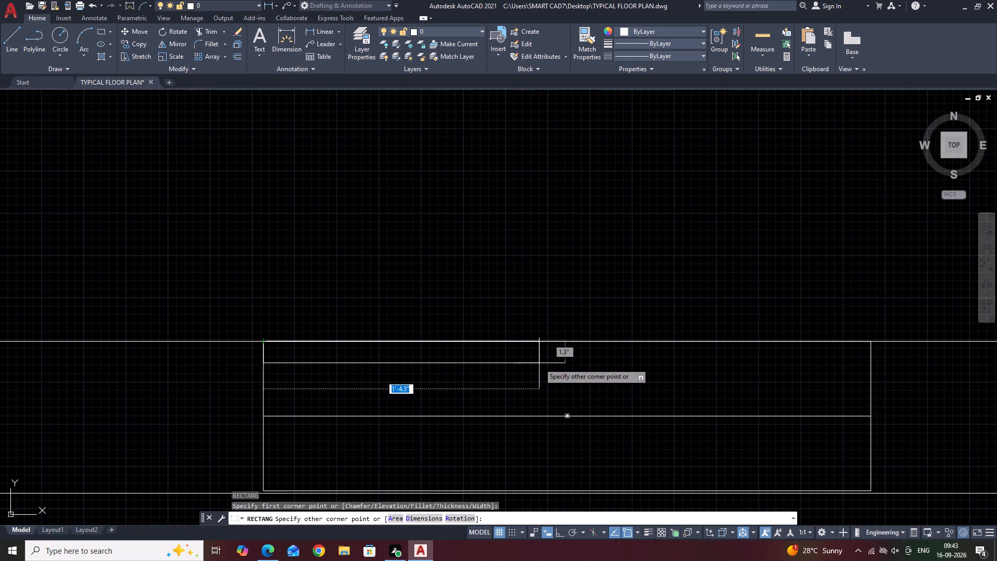
{"action": "scroll", "coordinate": [533, 354], "scroll_direction": "up", "scroll_amount": 1}
{"action": "left_click", "coordinate": [531, 351]}
Draw a small square of about 1.4" by 1.4" down from the thin rectangle's top-right corner.
{"action": "middle_click_drag", "start_coordinate": [502, 391], "coordinate": [488, 389]}
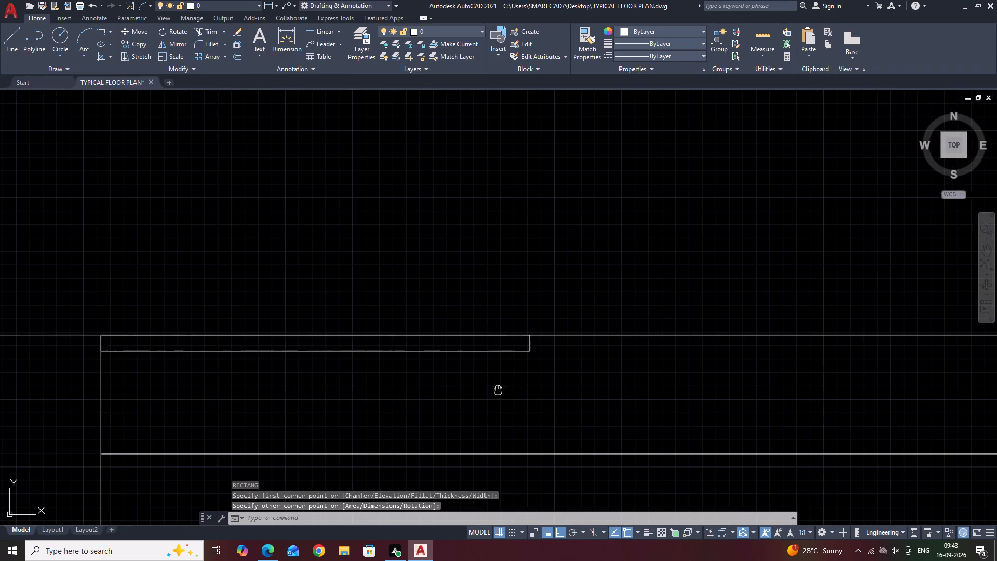
{"action": "middle_click_drag", "start_coordinate": [488, 389], "coordinate": [441, 381]}
{"action": "key", "text": "r"}
{"action": "type", "text": "EC"}
{"action": "key", "text": "space"}
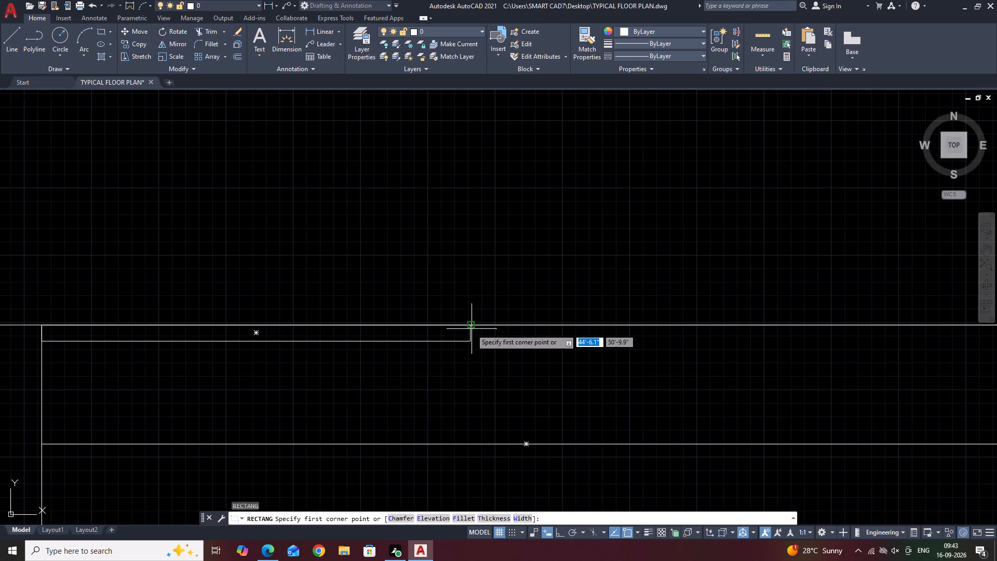
{"action": "left_click", "coordinate": [470, 325]}
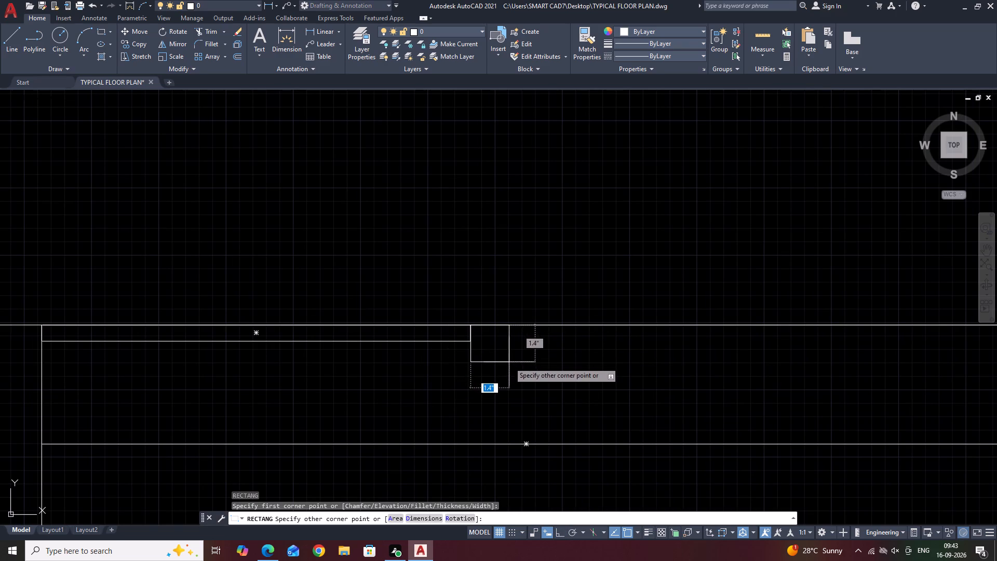
{"action": "left_click", "coordinate": [509, 363]}
{"action": "scroll", "coordinate": [519, 354], "scroll_direction": "down", "scroll_amount": 2}
{"action": "middle_click_drag", "start_coordinate": [600, 345], "coordinate": [541, 429]}
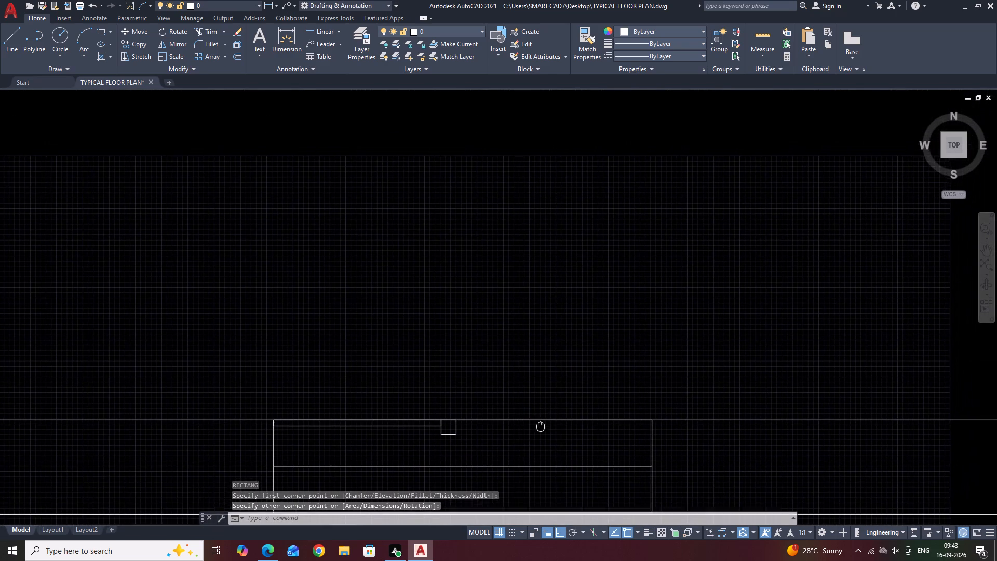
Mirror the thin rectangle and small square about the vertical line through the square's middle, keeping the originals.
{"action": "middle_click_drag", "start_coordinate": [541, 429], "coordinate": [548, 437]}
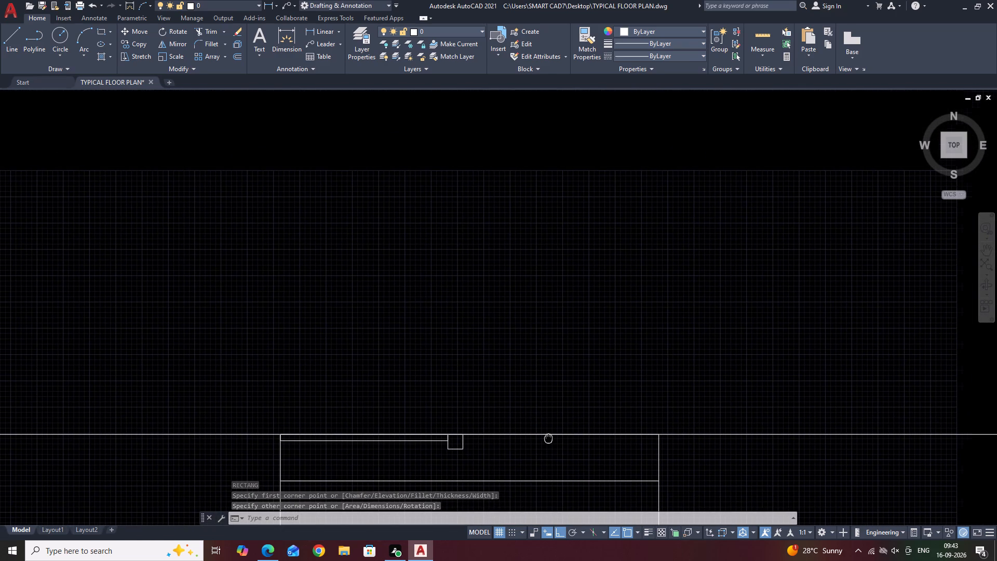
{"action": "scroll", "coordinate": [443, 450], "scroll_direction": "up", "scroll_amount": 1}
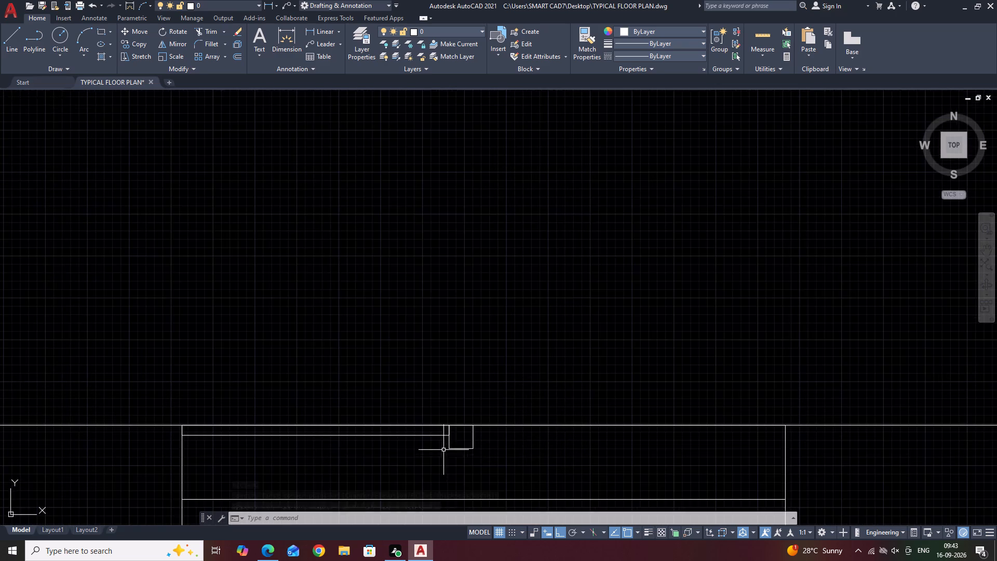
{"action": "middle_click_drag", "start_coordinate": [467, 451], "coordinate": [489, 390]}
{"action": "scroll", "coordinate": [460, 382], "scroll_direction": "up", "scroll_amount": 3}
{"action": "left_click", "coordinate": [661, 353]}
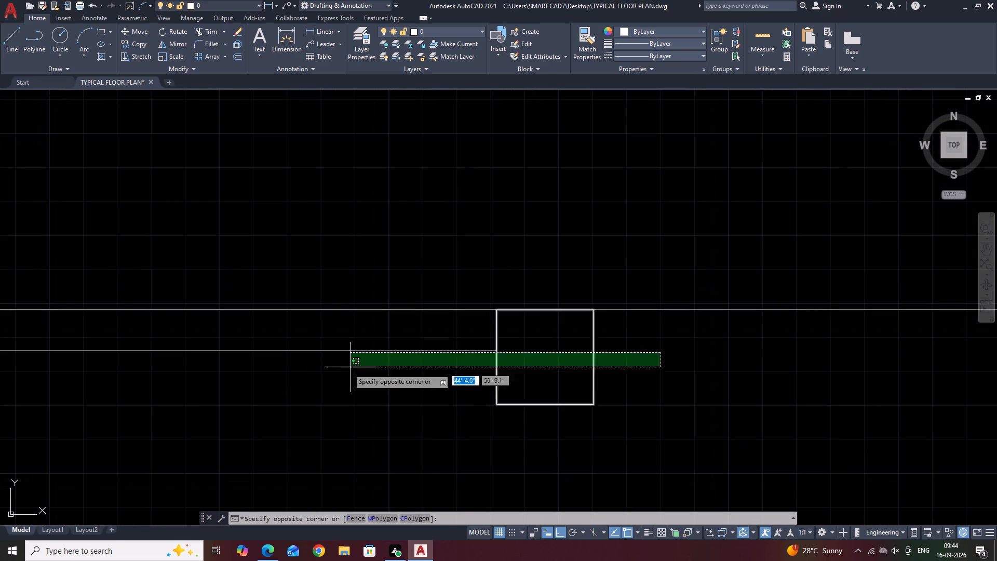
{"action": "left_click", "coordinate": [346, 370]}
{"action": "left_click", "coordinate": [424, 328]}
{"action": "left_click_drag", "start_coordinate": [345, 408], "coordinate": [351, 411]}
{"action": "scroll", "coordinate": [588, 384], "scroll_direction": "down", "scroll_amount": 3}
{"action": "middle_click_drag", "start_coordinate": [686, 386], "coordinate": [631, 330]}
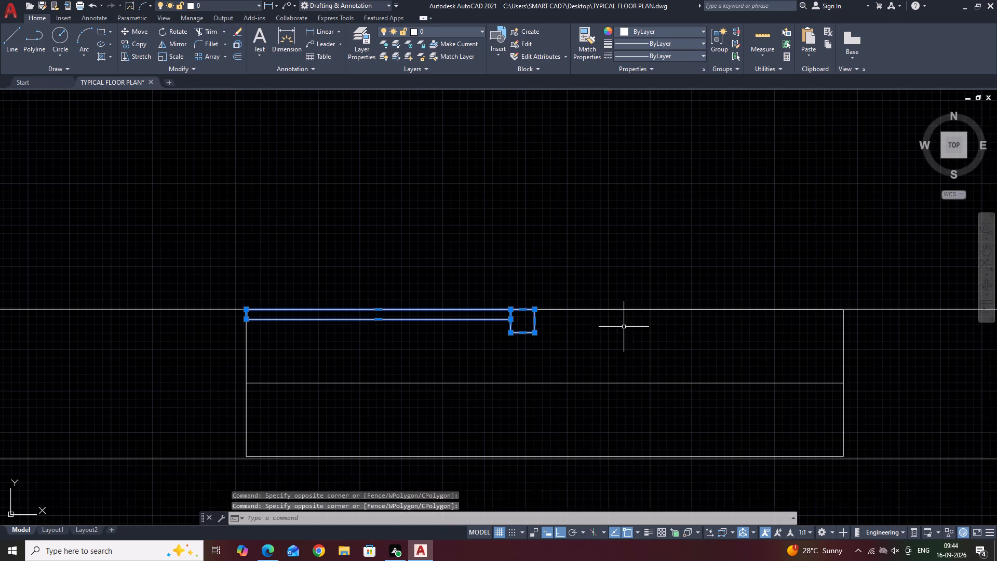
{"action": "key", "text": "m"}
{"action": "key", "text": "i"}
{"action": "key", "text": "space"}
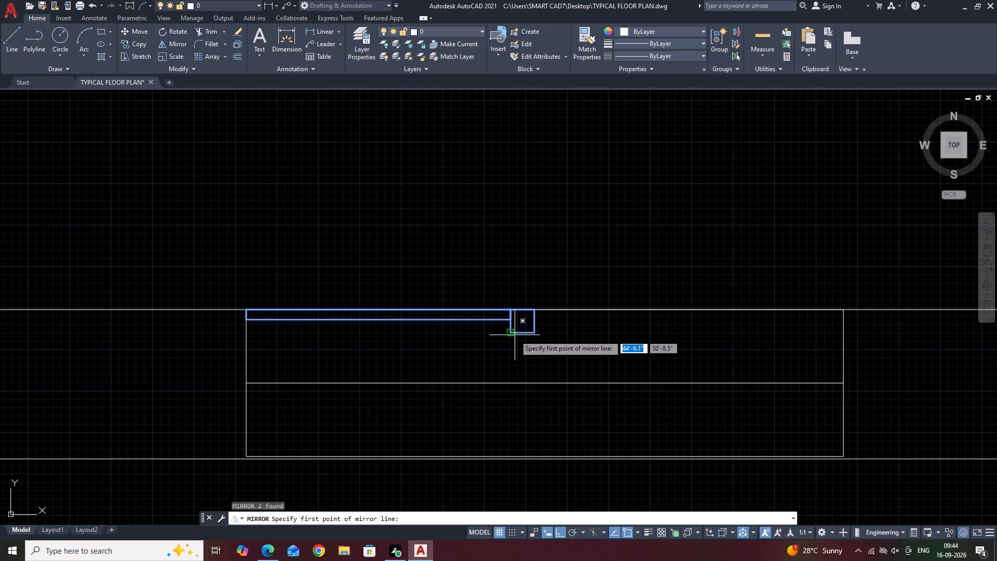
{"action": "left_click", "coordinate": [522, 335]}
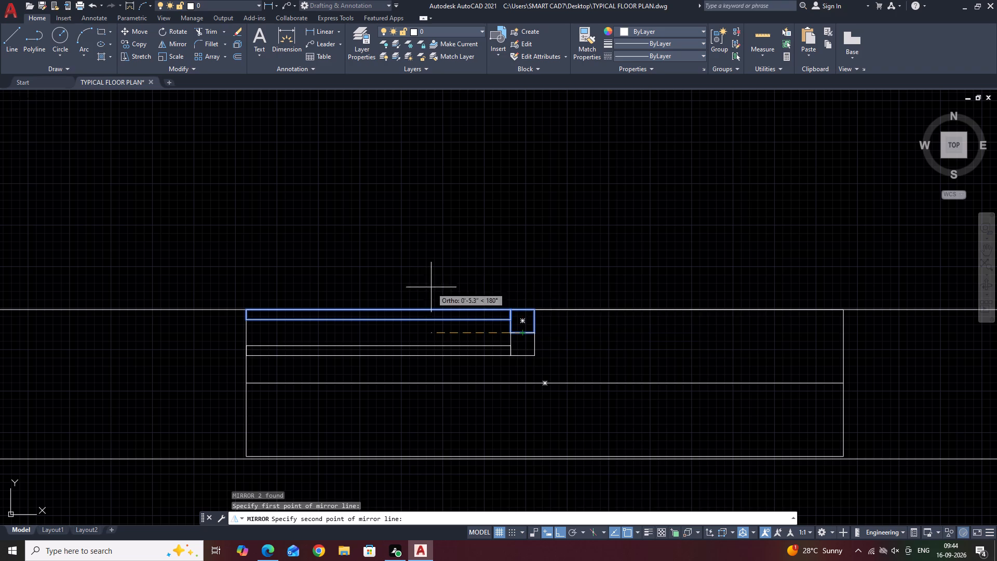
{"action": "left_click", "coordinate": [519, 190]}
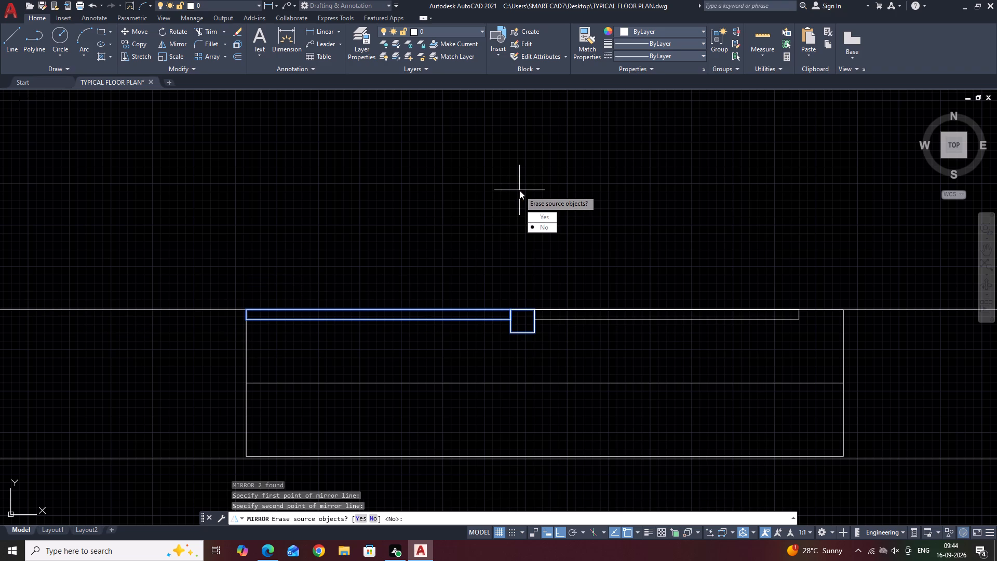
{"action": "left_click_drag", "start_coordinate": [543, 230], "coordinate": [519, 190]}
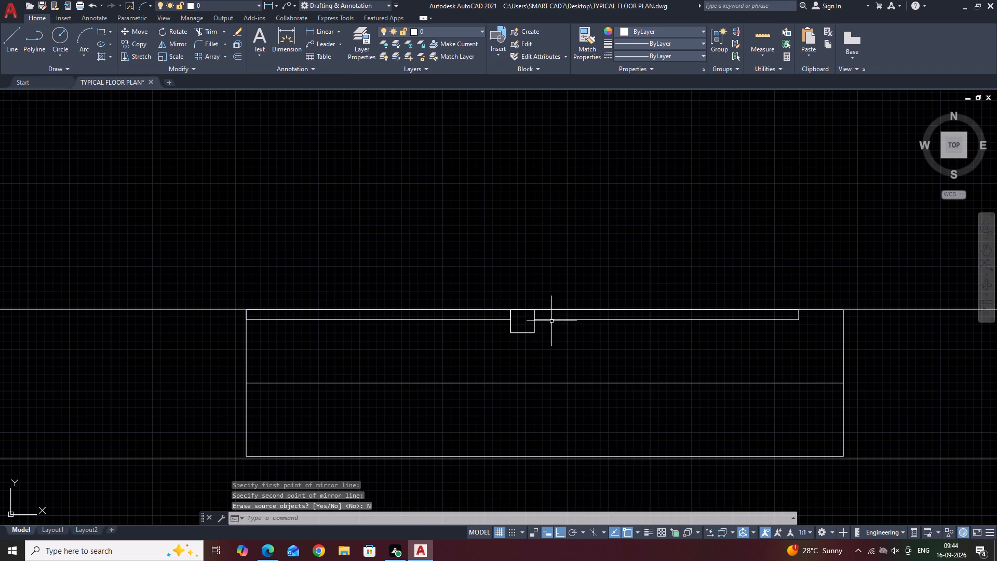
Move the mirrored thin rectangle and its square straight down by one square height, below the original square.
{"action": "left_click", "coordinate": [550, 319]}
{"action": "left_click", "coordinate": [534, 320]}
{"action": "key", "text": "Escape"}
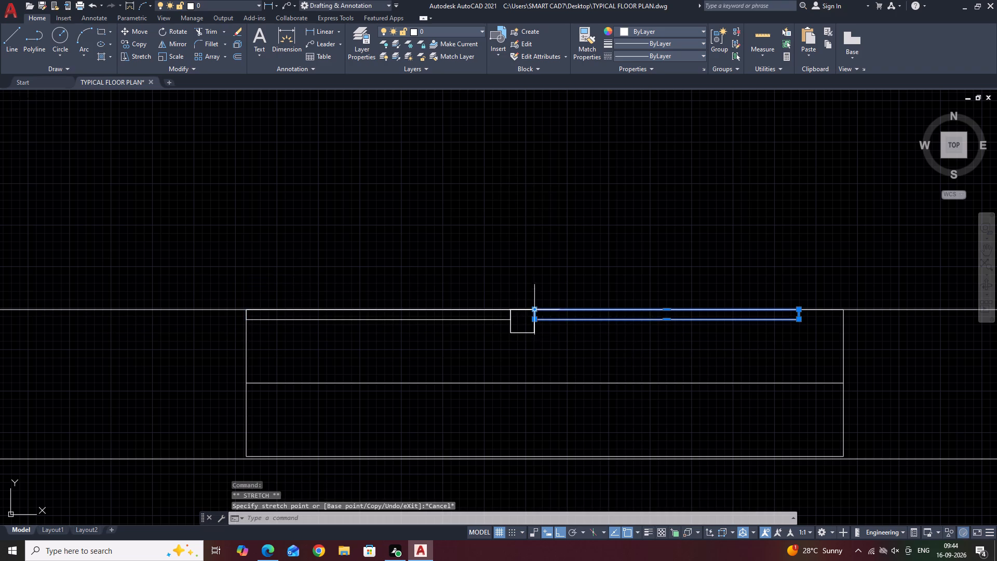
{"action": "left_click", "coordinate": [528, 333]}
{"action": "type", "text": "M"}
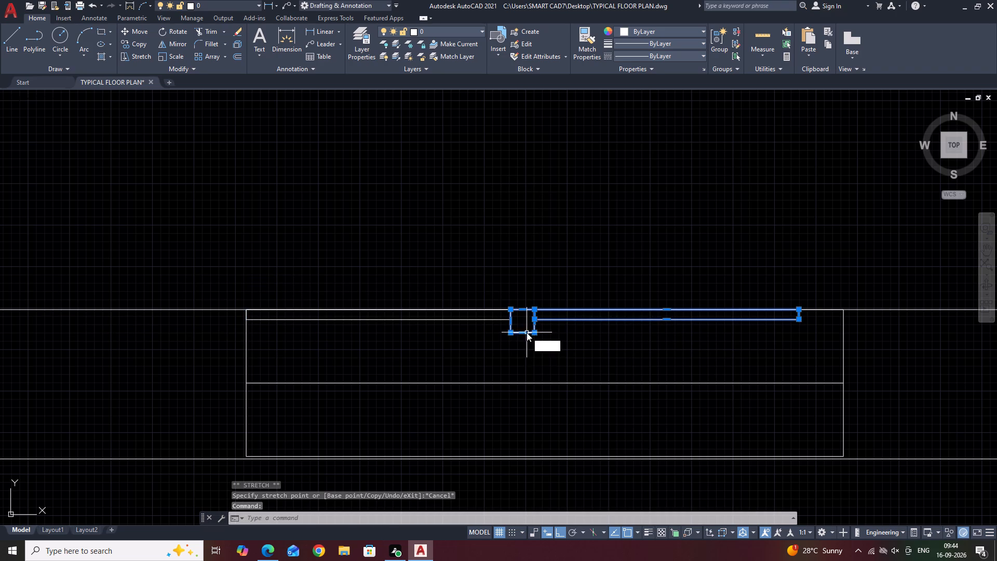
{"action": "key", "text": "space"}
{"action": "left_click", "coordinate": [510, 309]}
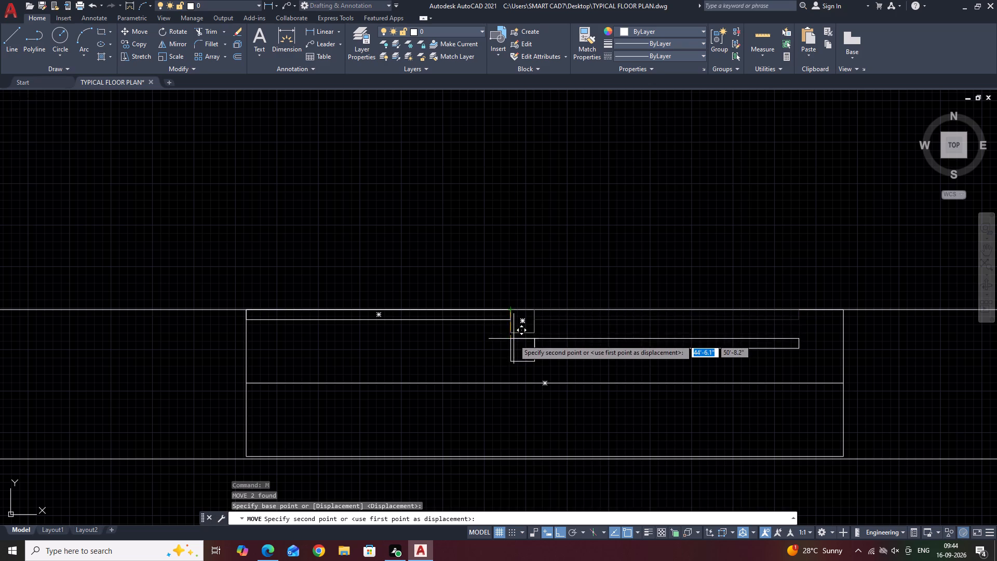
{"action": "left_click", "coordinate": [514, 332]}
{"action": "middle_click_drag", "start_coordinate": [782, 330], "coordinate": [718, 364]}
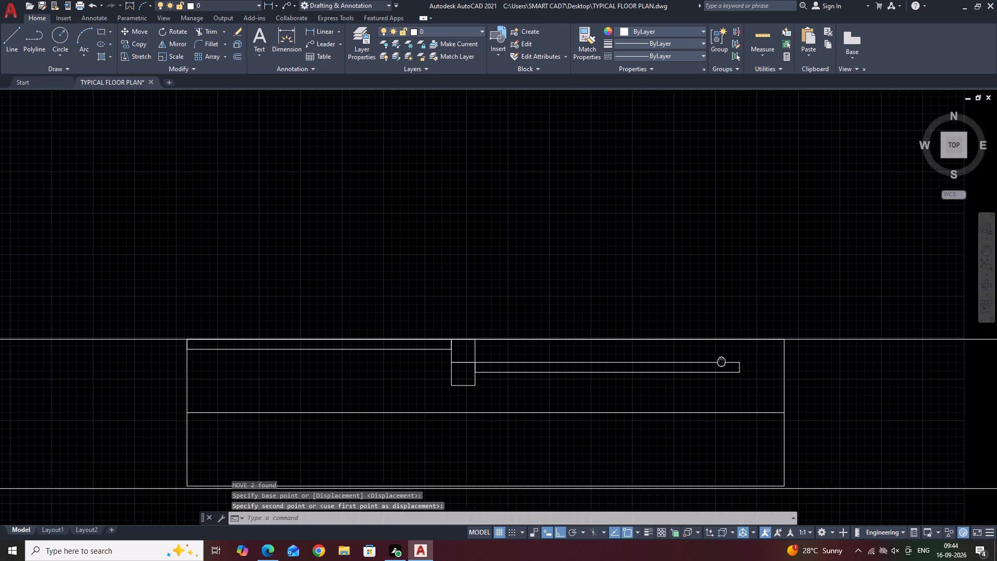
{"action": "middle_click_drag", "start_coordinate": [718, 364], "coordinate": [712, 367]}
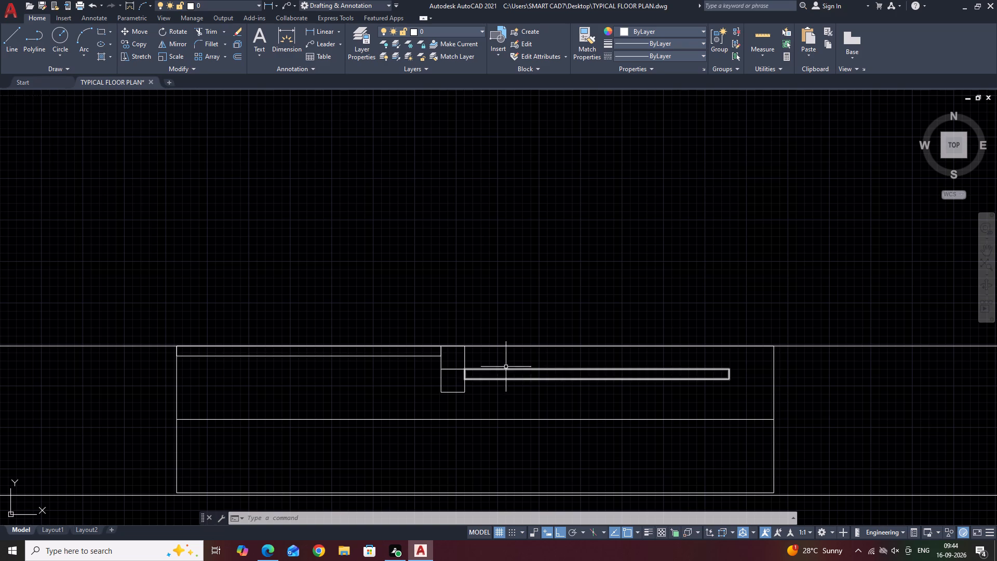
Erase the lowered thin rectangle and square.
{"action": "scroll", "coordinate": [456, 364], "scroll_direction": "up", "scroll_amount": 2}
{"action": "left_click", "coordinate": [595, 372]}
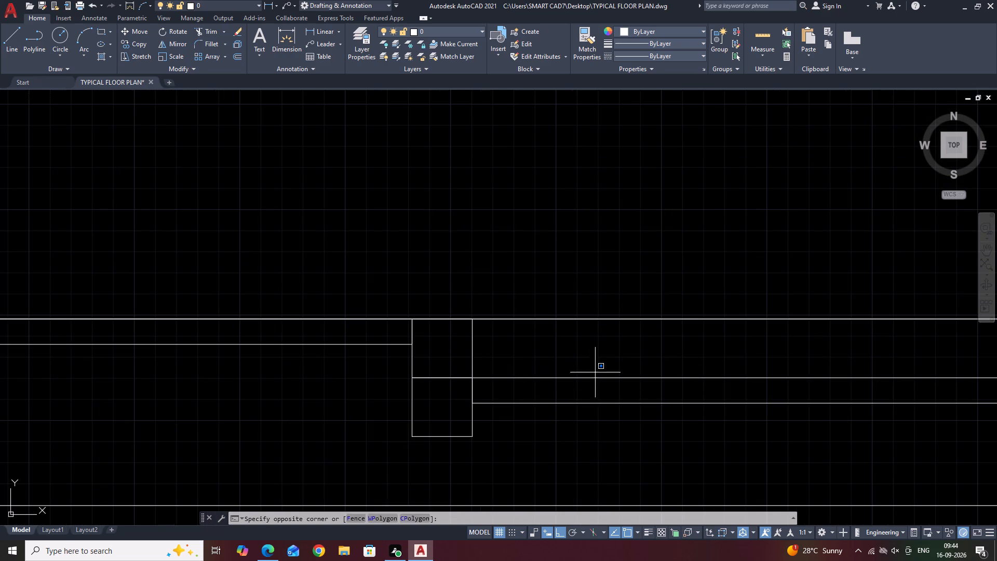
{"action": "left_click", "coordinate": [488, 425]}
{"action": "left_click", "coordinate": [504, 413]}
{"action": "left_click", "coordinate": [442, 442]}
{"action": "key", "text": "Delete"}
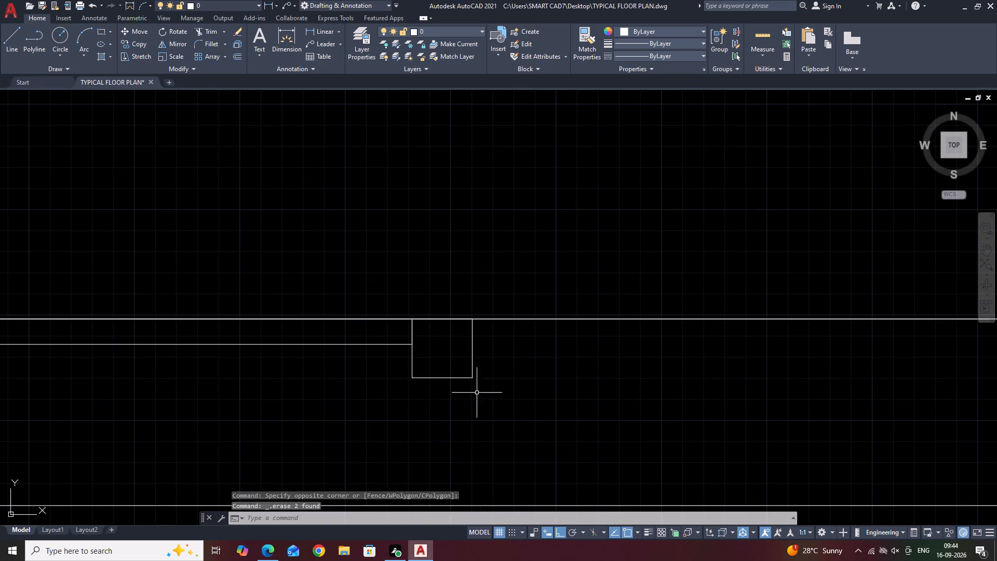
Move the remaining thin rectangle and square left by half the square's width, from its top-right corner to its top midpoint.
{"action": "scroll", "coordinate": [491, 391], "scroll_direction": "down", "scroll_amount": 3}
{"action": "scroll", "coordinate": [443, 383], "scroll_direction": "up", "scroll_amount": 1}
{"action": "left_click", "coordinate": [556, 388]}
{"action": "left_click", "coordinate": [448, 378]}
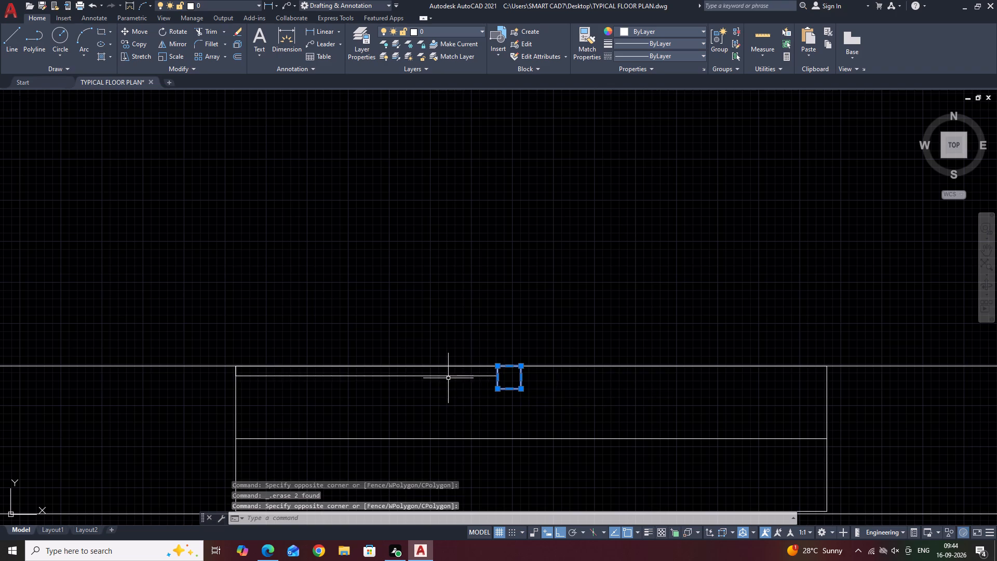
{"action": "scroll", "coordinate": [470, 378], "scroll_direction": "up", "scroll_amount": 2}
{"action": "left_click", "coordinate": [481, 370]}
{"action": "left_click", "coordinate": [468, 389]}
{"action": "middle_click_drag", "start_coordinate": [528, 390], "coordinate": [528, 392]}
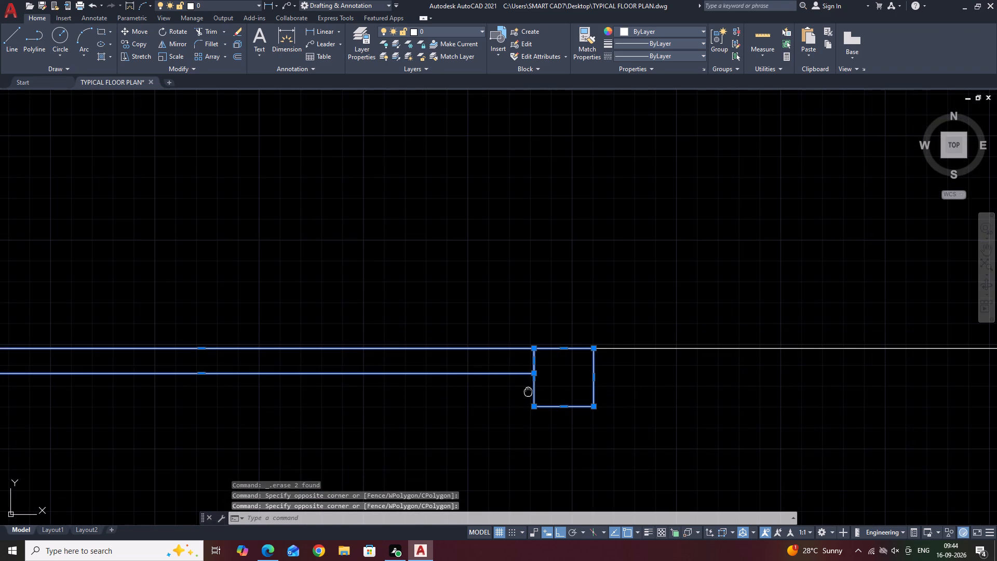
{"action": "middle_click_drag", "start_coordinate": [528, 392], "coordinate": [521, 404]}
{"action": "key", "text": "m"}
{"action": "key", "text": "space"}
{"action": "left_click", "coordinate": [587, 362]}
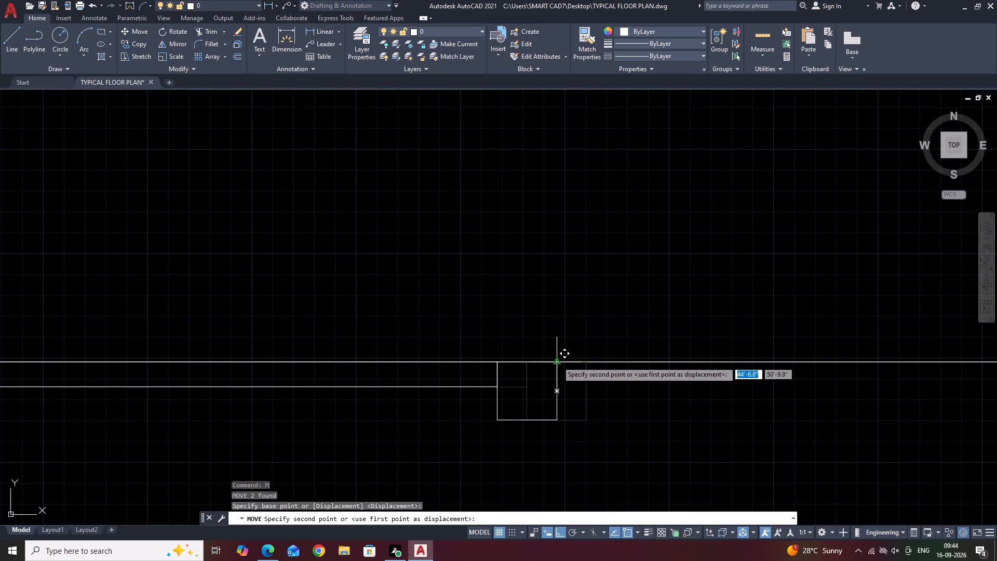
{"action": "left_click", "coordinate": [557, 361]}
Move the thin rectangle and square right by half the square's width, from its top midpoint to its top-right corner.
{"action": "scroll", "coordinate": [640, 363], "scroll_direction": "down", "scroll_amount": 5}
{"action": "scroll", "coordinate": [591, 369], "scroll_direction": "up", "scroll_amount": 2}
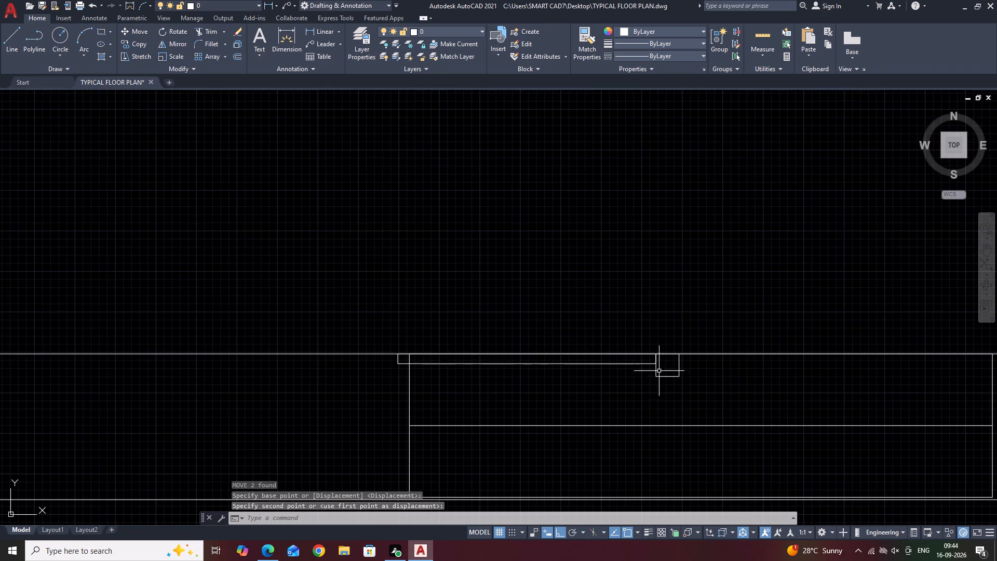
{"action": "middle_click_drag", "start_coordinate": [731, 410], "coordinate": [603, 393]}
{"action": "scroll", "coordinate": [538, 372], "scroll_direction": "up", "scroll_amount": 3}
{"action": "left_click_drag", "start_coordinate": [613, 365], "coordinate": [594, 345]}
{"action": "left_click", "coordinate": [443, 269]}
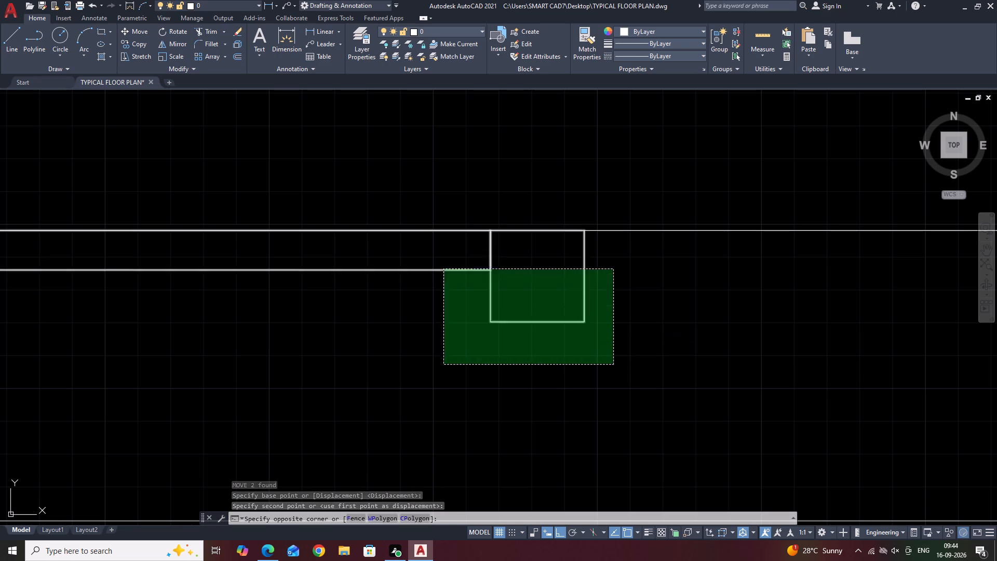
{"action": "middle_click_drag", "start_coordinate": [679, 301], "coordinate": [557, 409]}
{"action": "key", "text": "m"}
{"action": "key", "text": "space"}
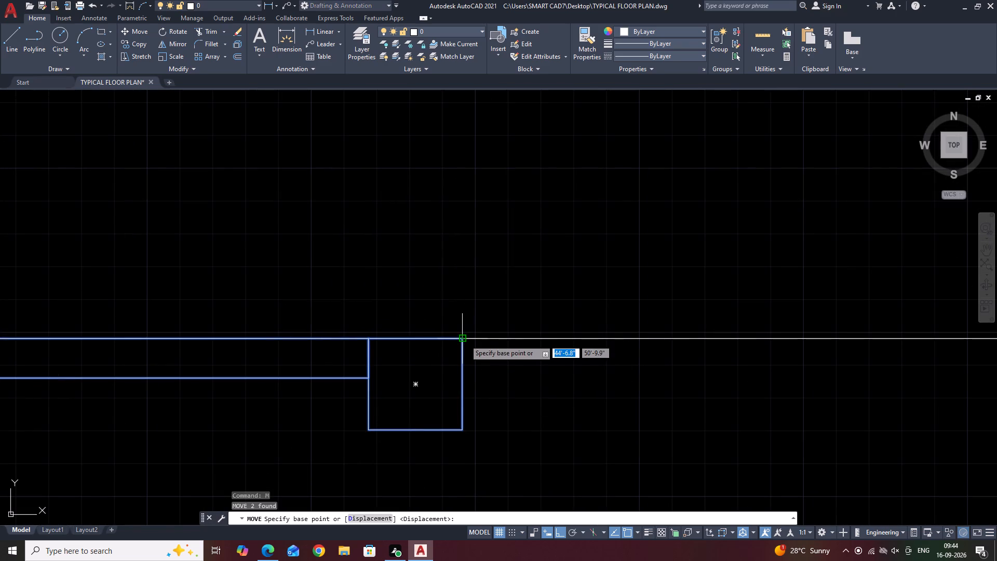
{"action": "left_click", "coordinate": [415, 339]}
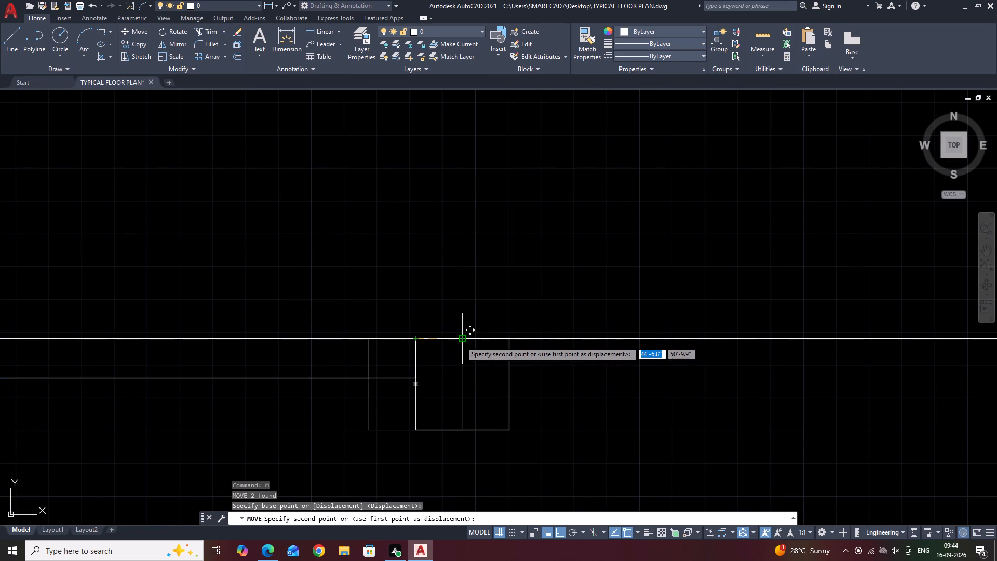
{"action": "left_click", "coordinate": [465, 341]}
Mirror the small square about the thin rectangle's vertical centre line onto its left end, keeping the original.
{"action": "scroll", "coordinate": [608, 409], "scroll_direction": "down", "scroll_amount": 5}
{"action": "scroll", "coordinate": [498, 419], "scroll_direction": "up", "scroll_amount": 4}
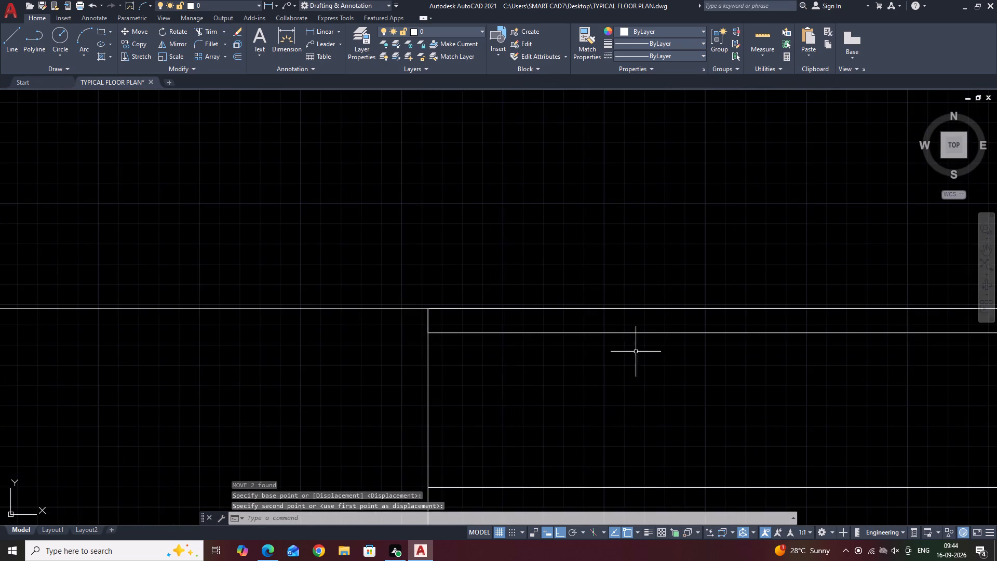
{"action": "middle_click_drag", "start_coordinate": [542, 344], "coordinate": [354, 350]}
{"action": "scroll", "coordinate": [811, 371], "scroll_direction": "down", "scroll_amount": 3}
{"action": "scroll", "coordinate": [836, 370], "scroll_direction": "up", "scroll_amount": 2}
{"action": "left_click", "coordinate": [829, 370]}
{"action": "left_click", "coordinate": [800, 391]}
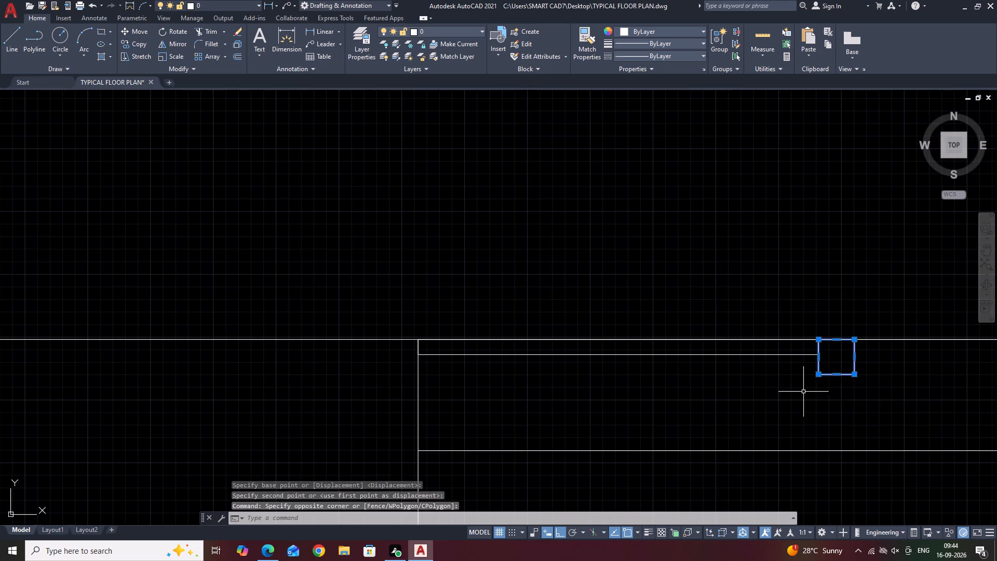
{"action": "middle_click_drag", "start_coordinate": [813, 379], "coordinate": [777, 412]}
{"action": "key", "text": "m"}
{"action": "key", "text": "i"}
{"action": "key", "text": "space"}
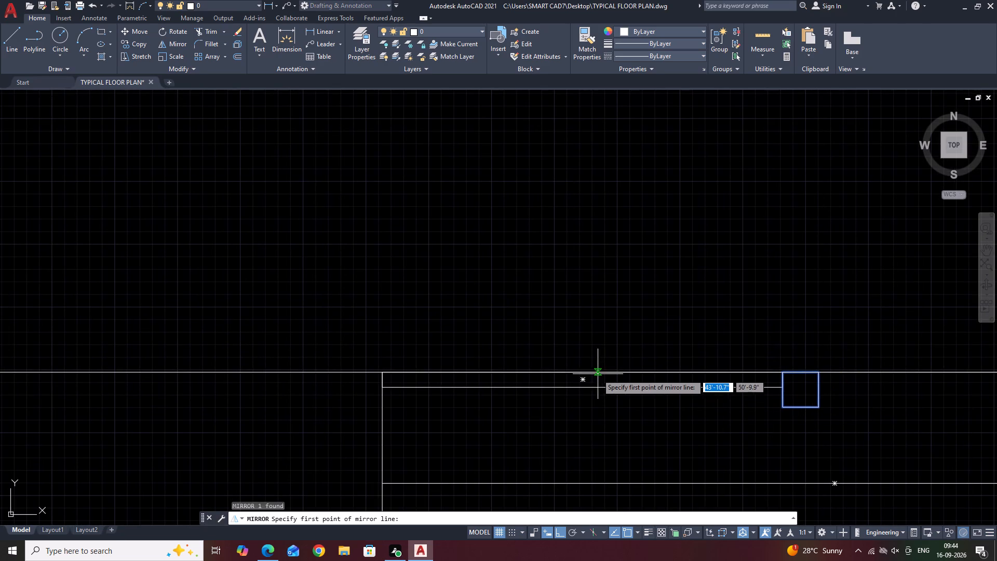
{"action": "left_click", "coordinate": [581, 372]}
{"action": "left_click", "coordinate": [572, 308]}
{"action": "left_click_drag", "start_coordinate": [590, 345], "coordinate": [572, 308]}
Mirror the thin rectangle and both end squares about the right square's right edge, keeping the originals.
{"action": "middle_click_drag", "start_coordinate": [596, 361], "coordinate": [538, 269]}
{"action": "left_click", "coordinate": [316, 287]}
{"action": "left_click", "coordinate": [276, 321]}
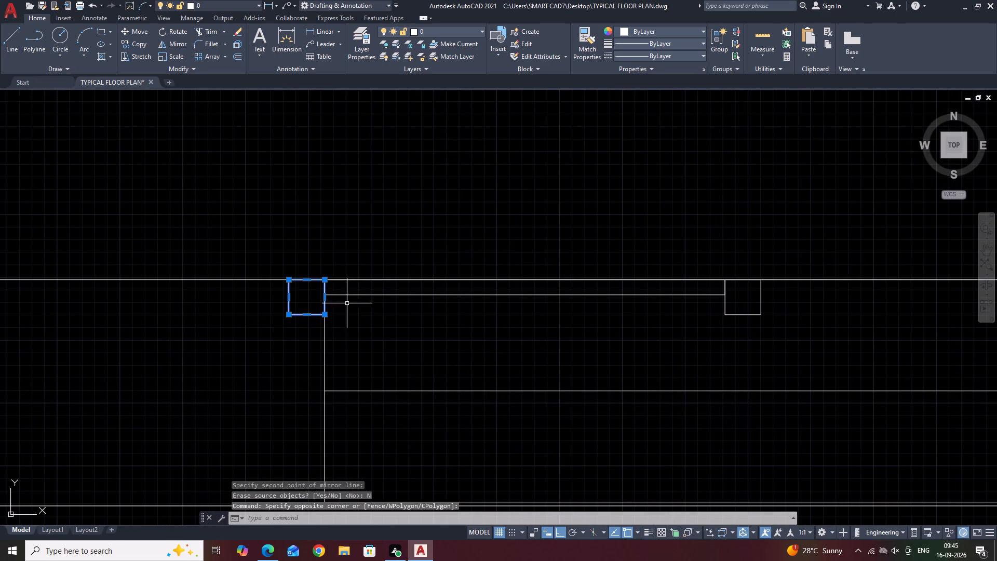
{"action": "left_click", "coordinate": [360, 295]}
{"action": "left_click", "coordinate": [765, 301]}
{"action": "left_click", "coordinate": [717, 331]}
{"action": "middle_click_drag", "start_coordinate": [766, 318], "coordinate": [652, 372]}
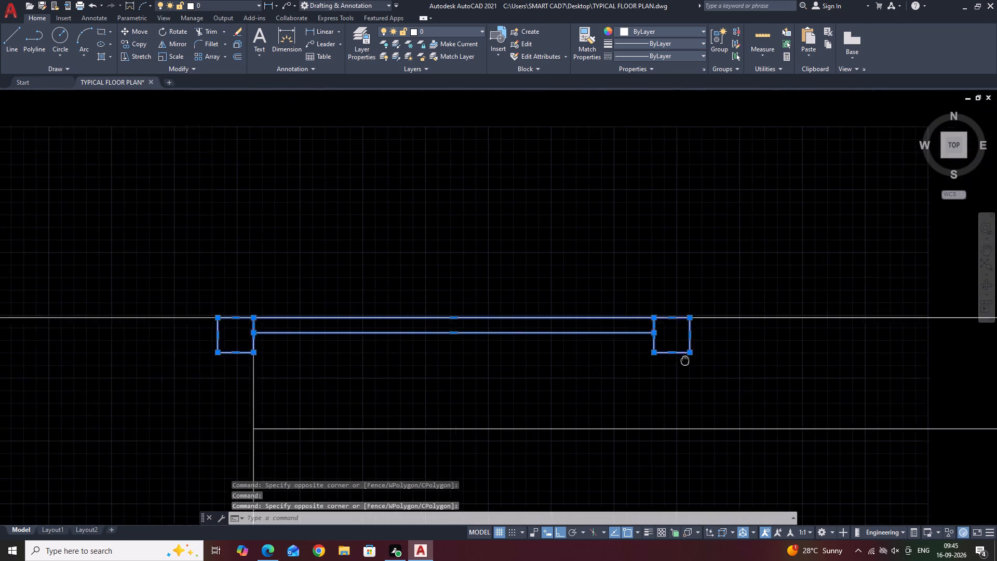
{"action": "middle_click_drag", "start_coordinate": [652, 372], "coordinate": [629, 380]}
{"action": "type", "text": "MI"}
{"action": "key", "text": "space"}
{"action": "left_click", "coordinate": [624, 378]}
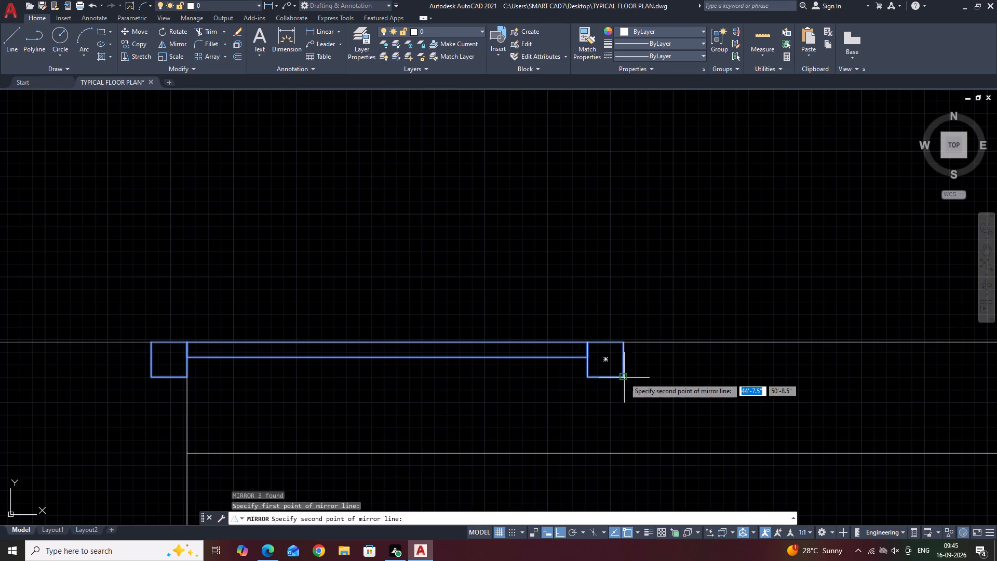
{"action": "left_click", "coordinate": [614, 240]}
{"action": "left_click_drag", "start_coordinate": [631, 278], "coordinate": [615, 240]}
Move the mirrored set so its left square's top midpoint sits on the bottom midpoint of the original set's right square.
{"action": "middle_click_drag", "start_coordinate": [652, 273], "coordinate": [439, 210]}
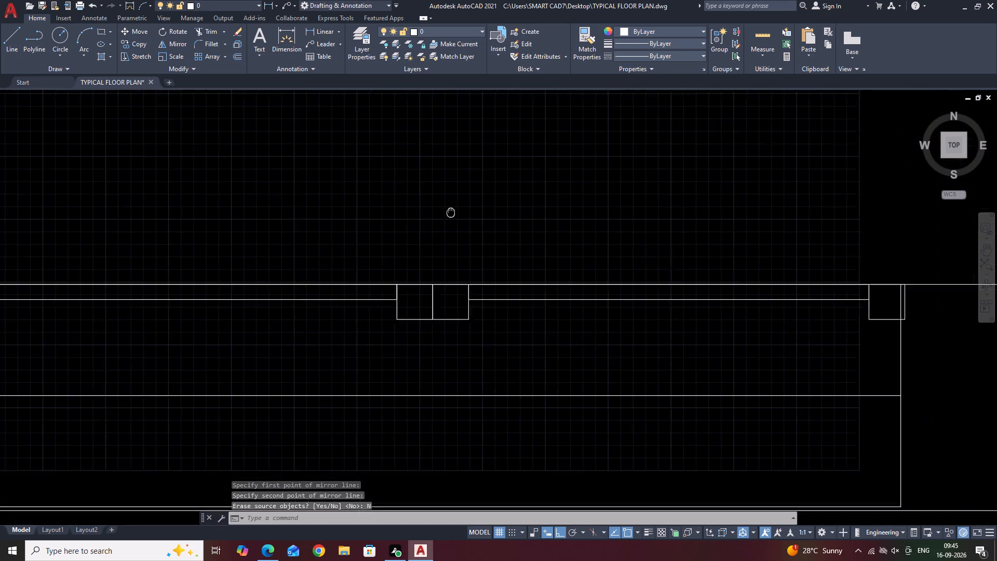
{"action": "middle_click_drag", "start_coordinate": [439, 210], "coordinate": [436, 208]}
{"action": "scroll", "coordinate": [434, 207], "scroll_direction": "down", "scroll_amount": 1}
{"action": "scroll", "coordinate": [420, 265], "scroll_direction": "up", "scroll_amount": 2}
{"action": "left_click", "coordinate": [528, 242]}
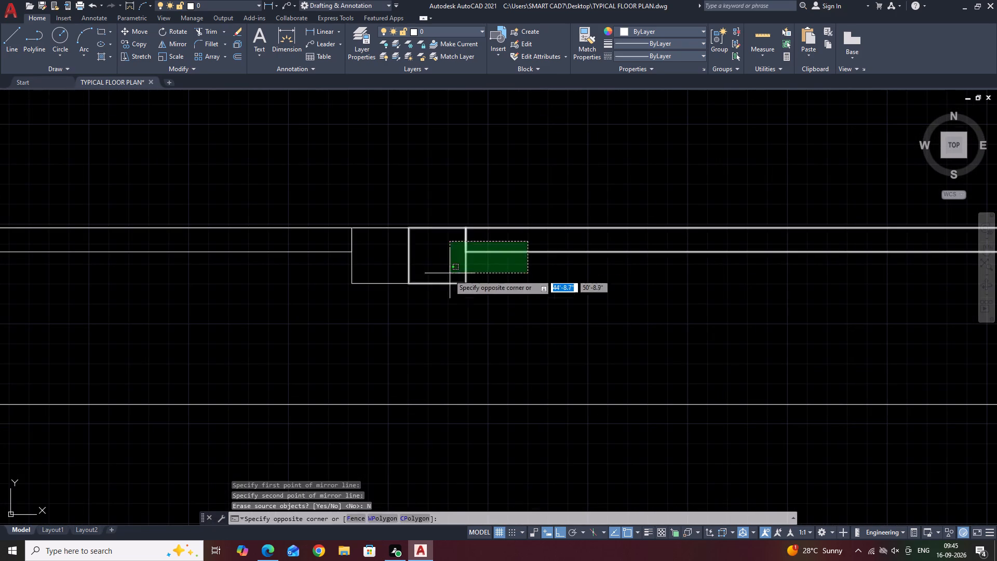
{"action": "left_click", "coordinate": [441, 283]}
{"action": "middle_click_drag", "start_coordinate": [484, 285], "coordinate": [352, 275]}
{"action": "scroll", "coordinate": [329, 274], "scroll_direction": "down", "scroll_amount": 3}
{"action": "scroll", "coordinate": [488, 274], "scroll_direction": "up", "scroll_amount": 2}
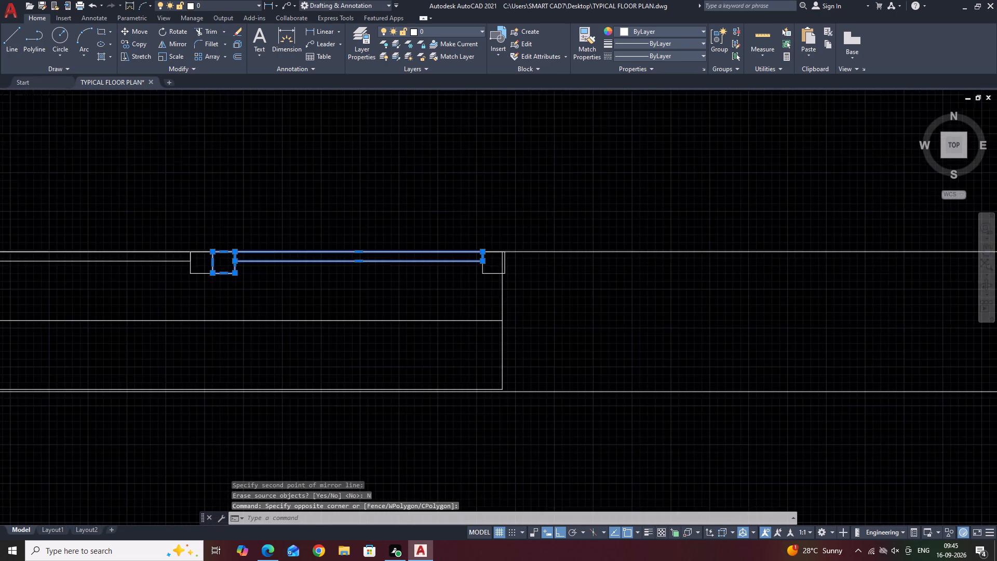
{"action": "left_click_drag", "start_coordinate": [491, 261], "coordinate": [486, 264]}
{"action": "left_click_drag", "start_coordinate": [454, 290], "coordinate": [466, 304]}
{"action": "middle_click_drag", "start_coordinate": [553, 314], "coordinate": [597, 300]}
{"action": "type", "text": "M"}
{"action": "key", "text": "space"}
{"action": "scroll", "coordinate": [602, 291], "scroll_direction": "down", "scroll_amount": 1}
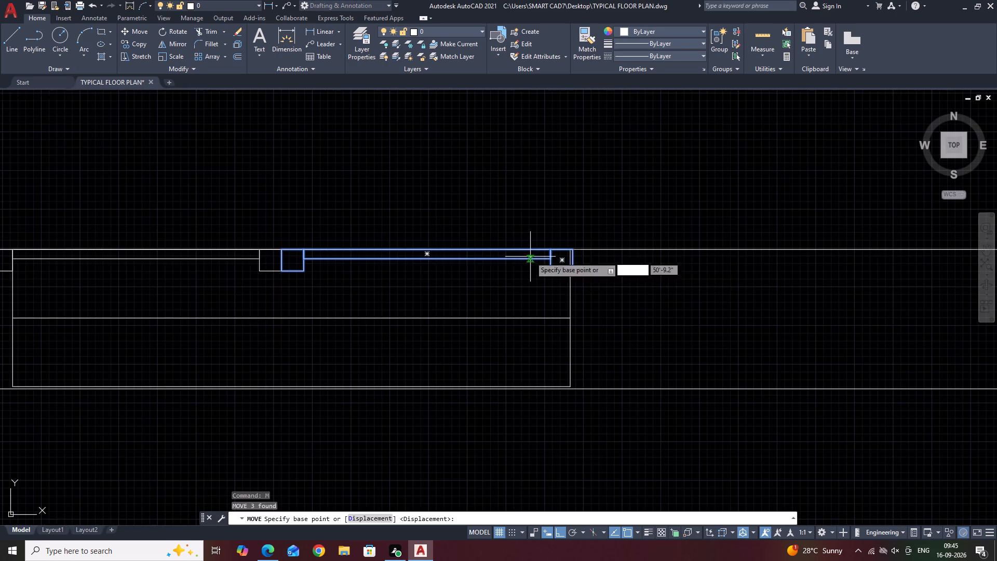
{"action": "middle_click_drag", "start_coordinate": [341, 269], "coordinate": [519, 311]}
{"action": "scroll", "coordinate": [458, 300], "scroll_direction": "up", "scroll_amount": 2}
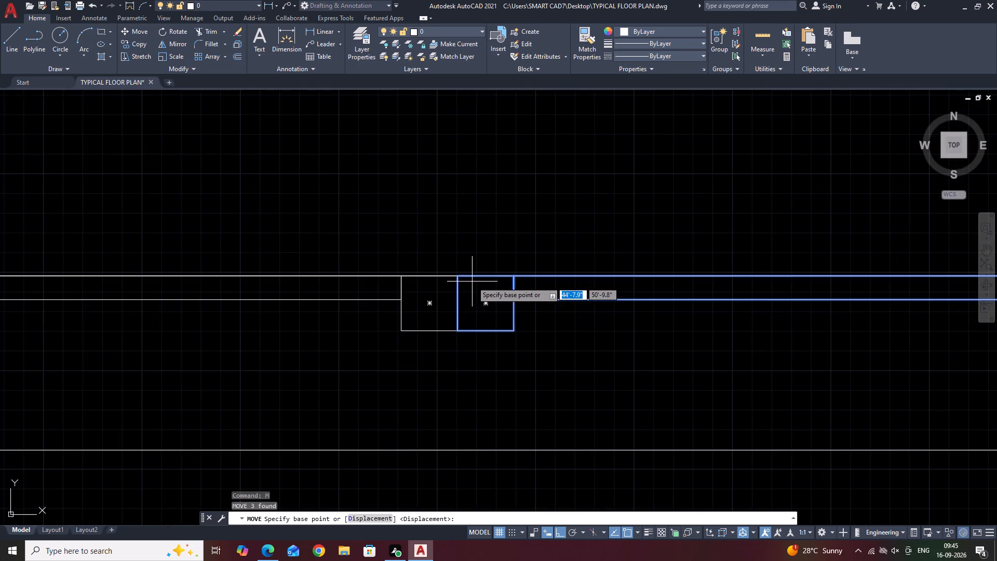
{"action": "left_click", "coordinate": [486, 273]}
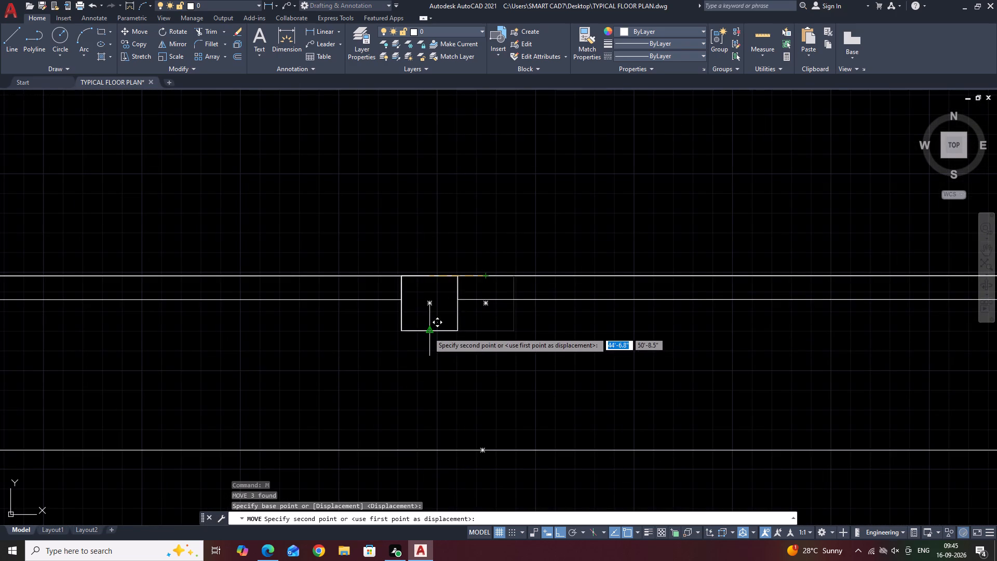
{"action": "left_click", "coordinate": [428, 332]}
{"action": "scroll", "coordinate": [567, 332], "scroll_direction": "down", "scroll_amount": 3}
{"action": "middle_click_drag", "start_coordinate": [557, 346], "coordinate": [599, 389]}
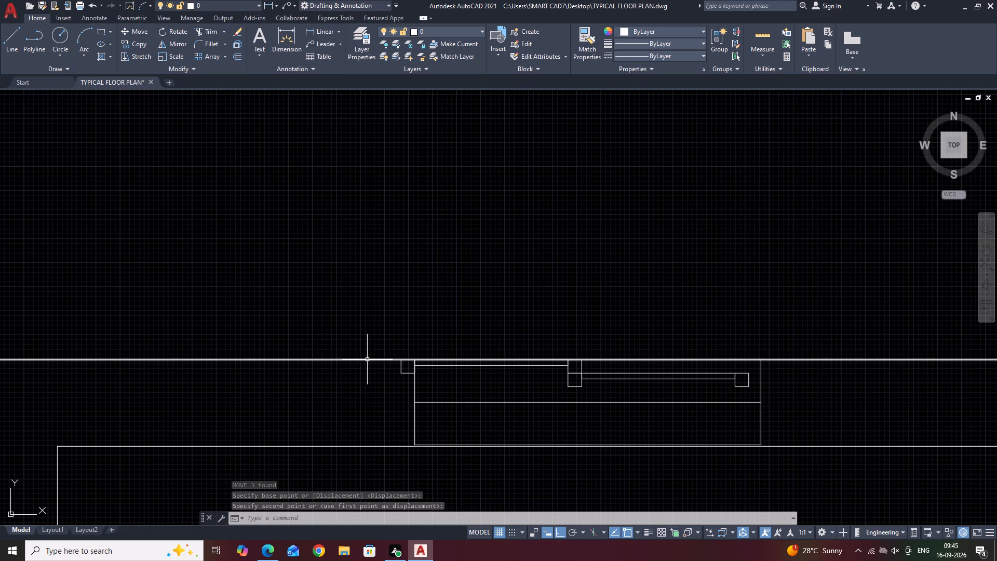
Move both window panels with their end squares right until the rightmost square's right edge sits flush on the opening's right edge.
{"action": "left_click", "coordinate": [359, 330]}
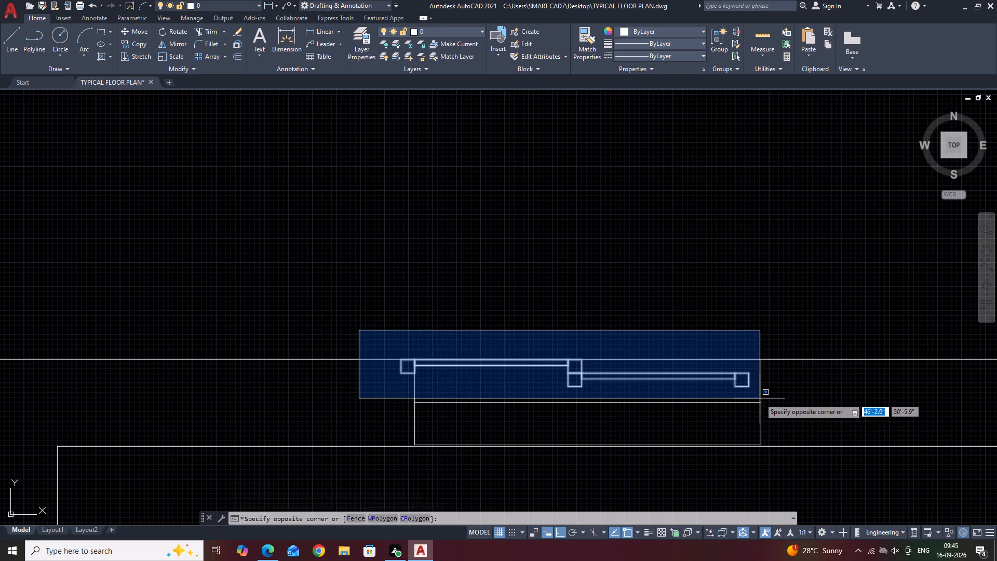
{"action": "left_click", "coordinate": [757, 395]}
{"action": "type", "text": "M"}
{"action": "key", "text": "space"}
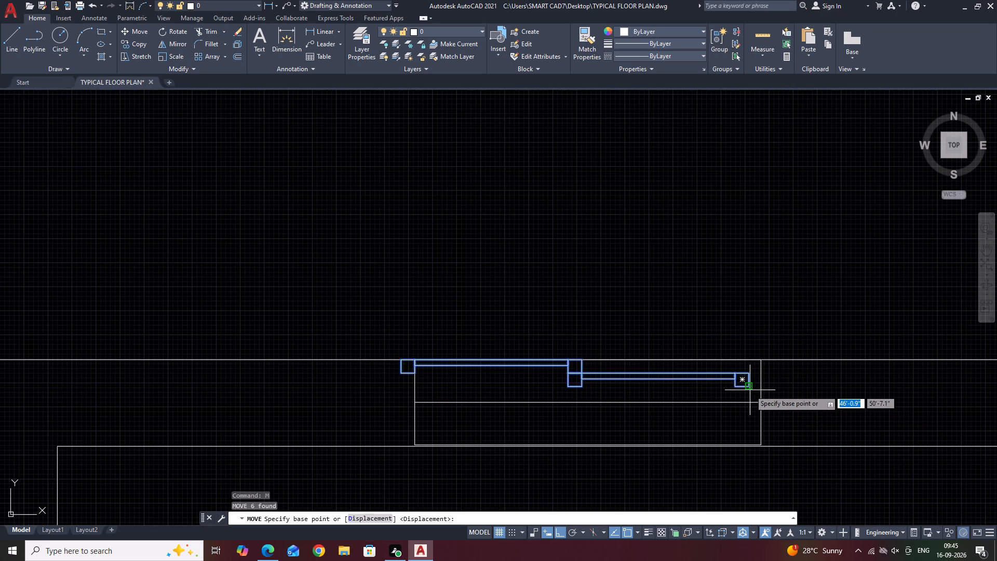
{"action": "scroll", "coordinate": [746, 381], "scroll_direction": "up", "scroll_amount": 3}
{"action": "left_click", "coordinate": [744, 381]}
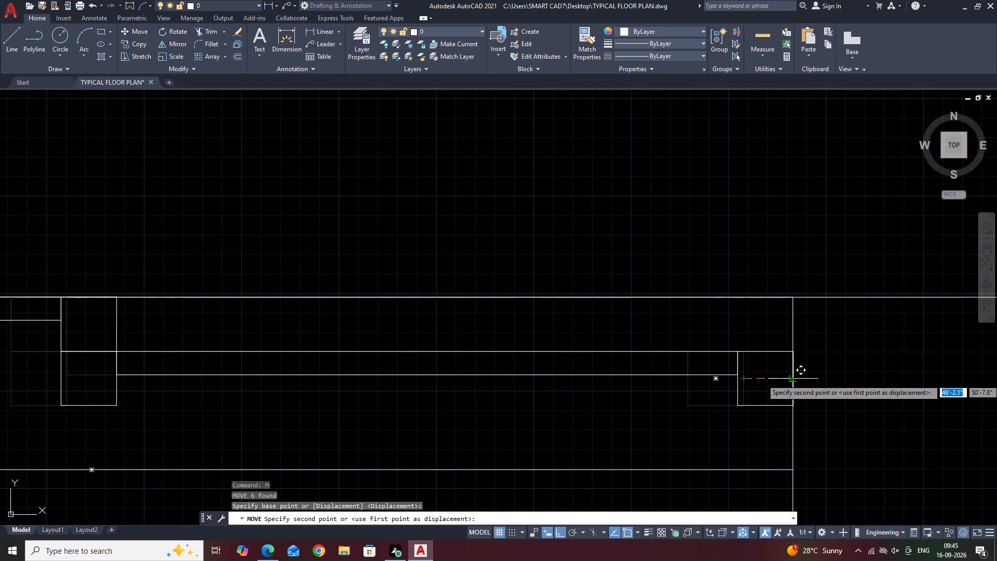
{"action": "left_click", "coordinate": [791, 379]}
Stretch the bottom edge of the window opening rectangle down onto the inner wall line.
{"action": "scroll", "coordinate": [760, 358], "scroll_direction": "down", "scroll_amount": 5}
{"action": "scroll", "coordinate": [672, 364], "scroll_direction": "up", "scroll_amount": 2}
{"action": "middle_click_drag", "start_coordinate": [708, 370], "coordinate": [706, 370]}
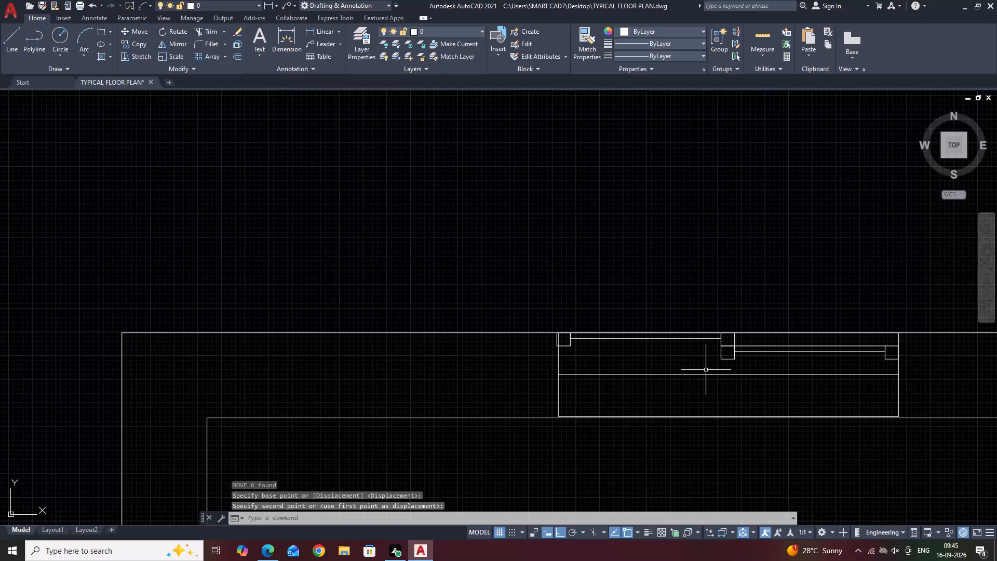
{"action": "middle_click_drag", "start_coordinate": [706, 370], "coordinate": [621, 337]}
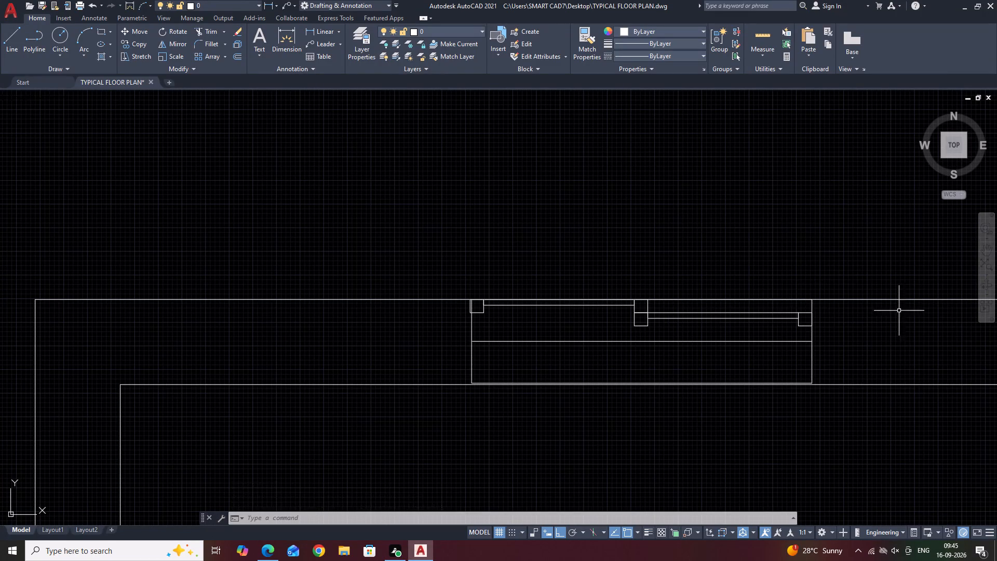
{"action": "middle_click_drag", "start_coordinate": [953, 346], "coordinate": [769, 282]}
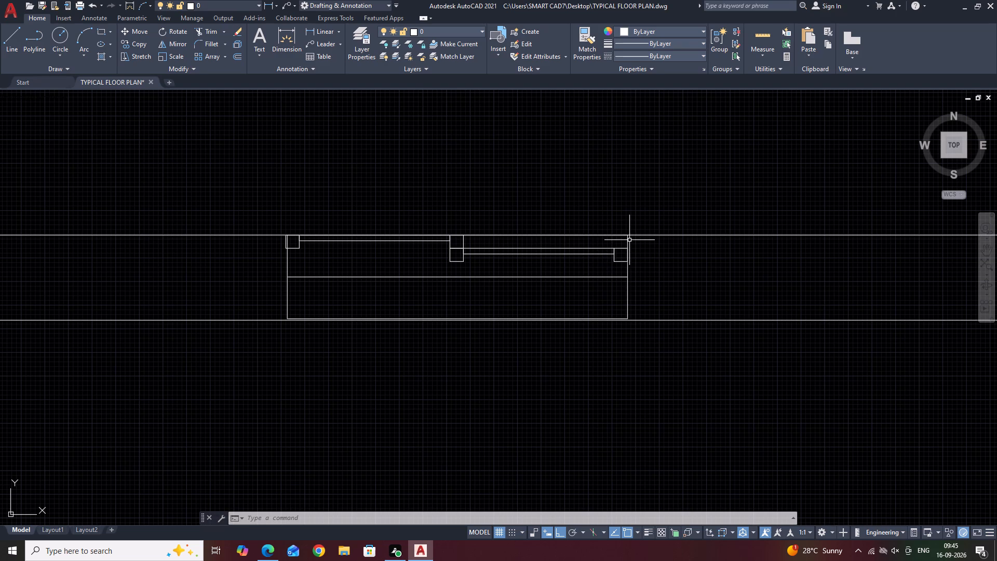
{"action": "middle_click_drag", "start_coordinate": [595, 302], "coordinate": [602, 314]}
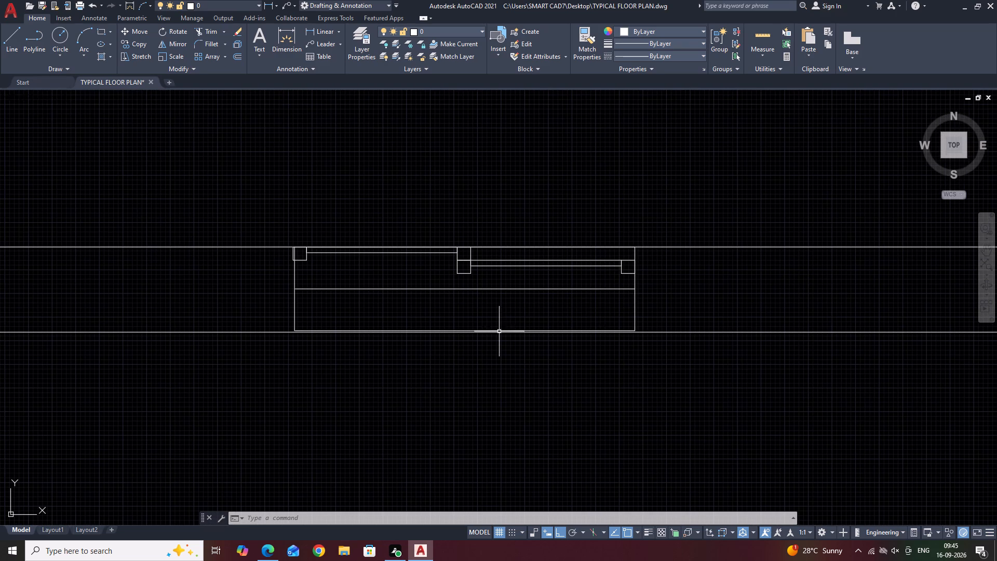
{"action": "scroll", "coordinate": [414, 332], "scroll_direction": "up", "scroll_amount": 1}
{"action": "left_click", "coordinate": [430, 330]}
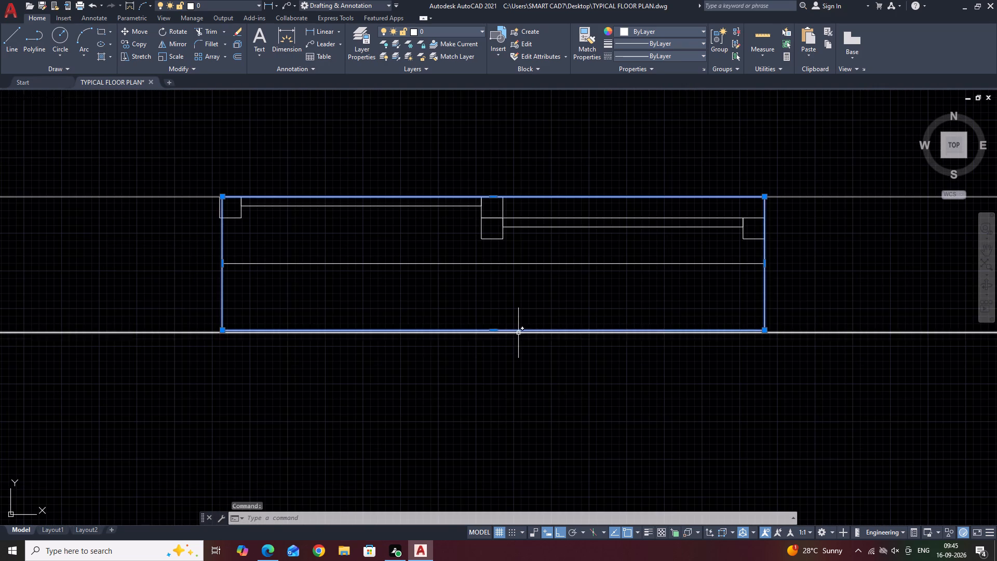
{"action": "scroll", "coordinate": [464, 332], "scroll_direction": "up", "scroll_amount": 3}
{"action": "left_click", "coordinate": [574, 326]}
{"action": "left_click", "coordinate": [575, 337]}
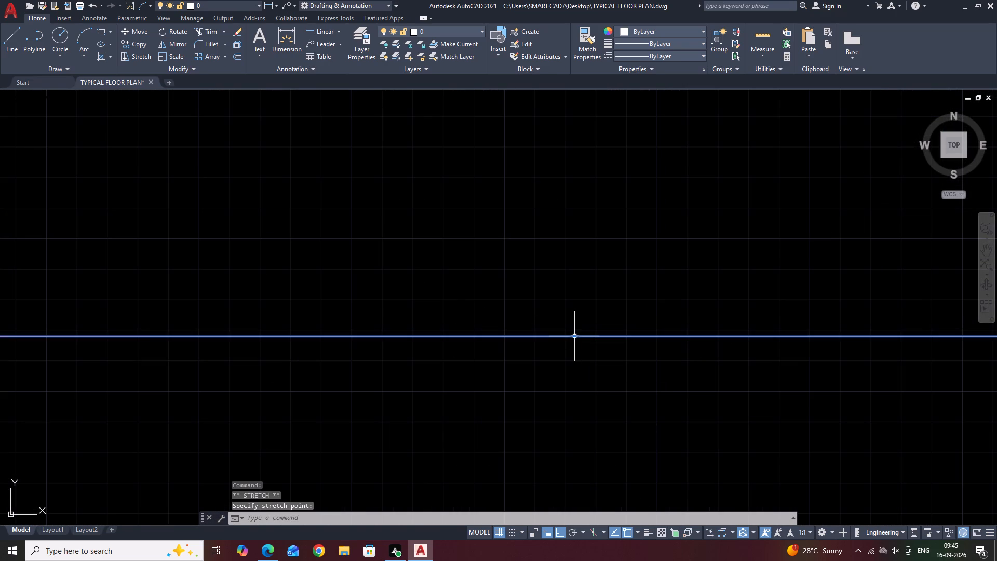
{"action": "scroll", "coordinate": [474, 233], "scroll_direction": "down", "scroll_amount": 7}
{"action": "key", "text": "Escape"}
Stretch the leftmost square's left edge inward onto the window opening's left edge.
{"action": "scroll", "coordinate": [462, 231], "scroll_direction": "up", "scroll_amount": 3}
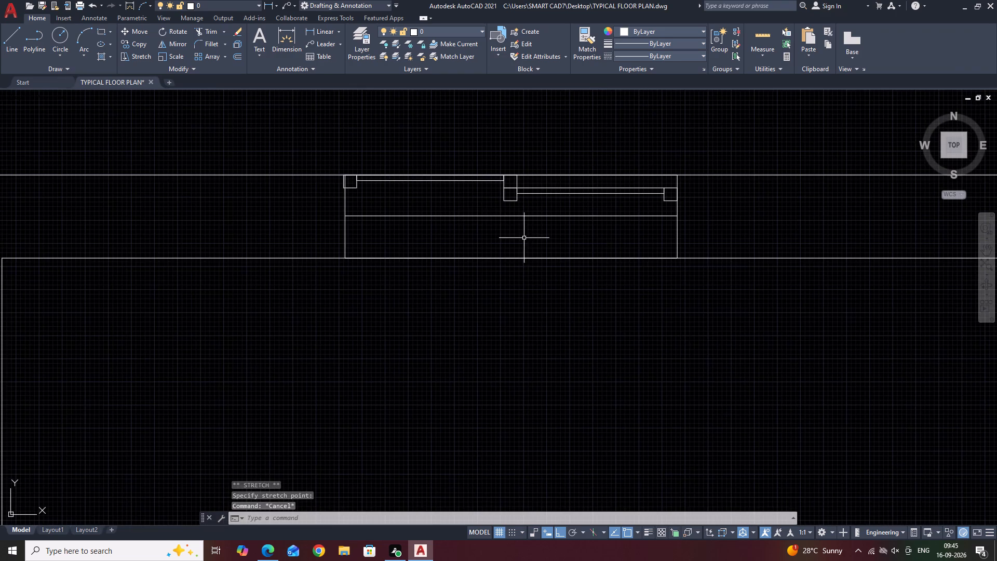
{"action": "middle_click_drag", "start_coordinate": [524, 238], "coordinate": [521, 267]}
{"action": "scroll", "coordinate": [324, 206], "scroll_direction": "up", "scroll_amount": 4}
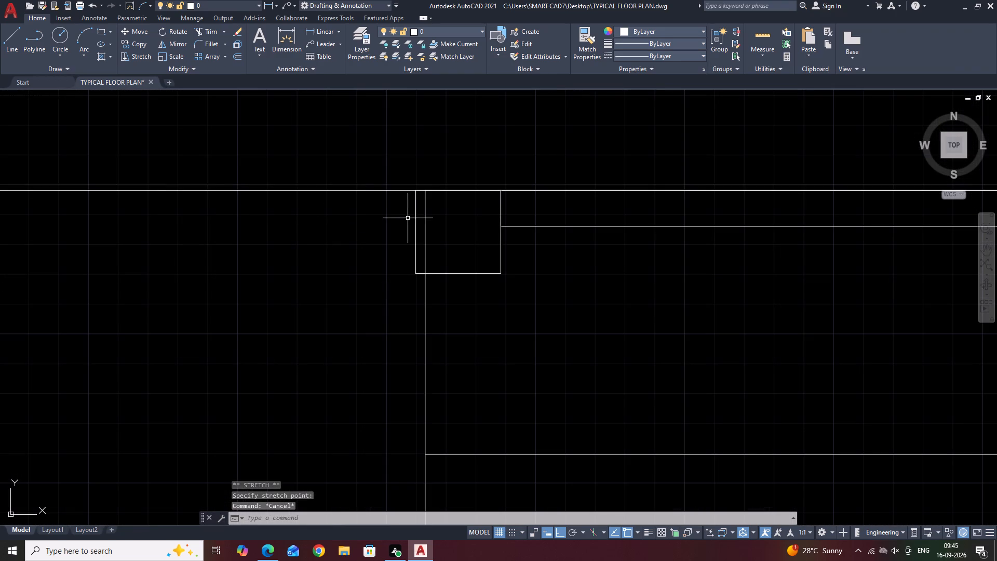
{"action": "left_click", "coordinate": [416, 216]}
{"action": "left_click", "coordinate": [407, 223]}
{"action": "double_click", "coordinate": [414, 230]}
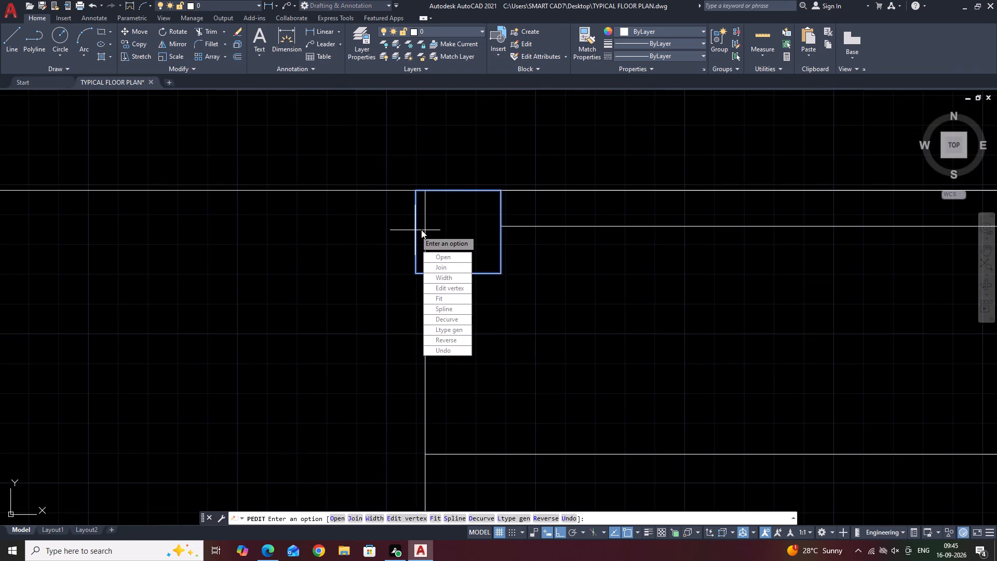
{"action": "left_click", "coordinate": [426, 230]}
{"action": "key", "text": "Escape"}
{"action": "left_click", "coordinate": [413, 231]}
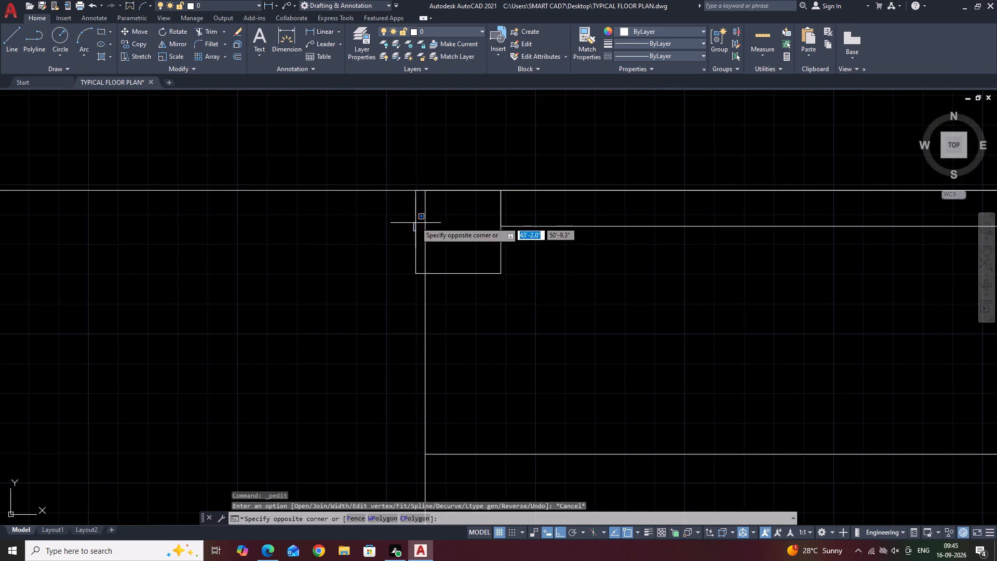
{"action": "left_click", "coordinate": [414, 220]}
{"action": "left_click", "coordinate": [416, 227]}
{"action": "left_click", "coordinate": [416, 231]}
{"action": "left_click", "coordinate": [425, 230]}
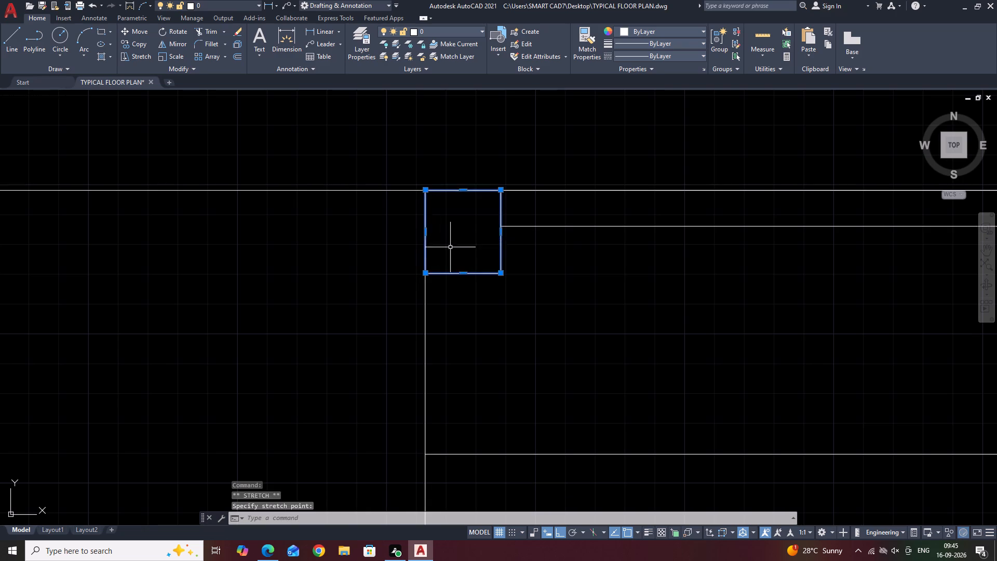
{"action": "key", "text": "Escape"}
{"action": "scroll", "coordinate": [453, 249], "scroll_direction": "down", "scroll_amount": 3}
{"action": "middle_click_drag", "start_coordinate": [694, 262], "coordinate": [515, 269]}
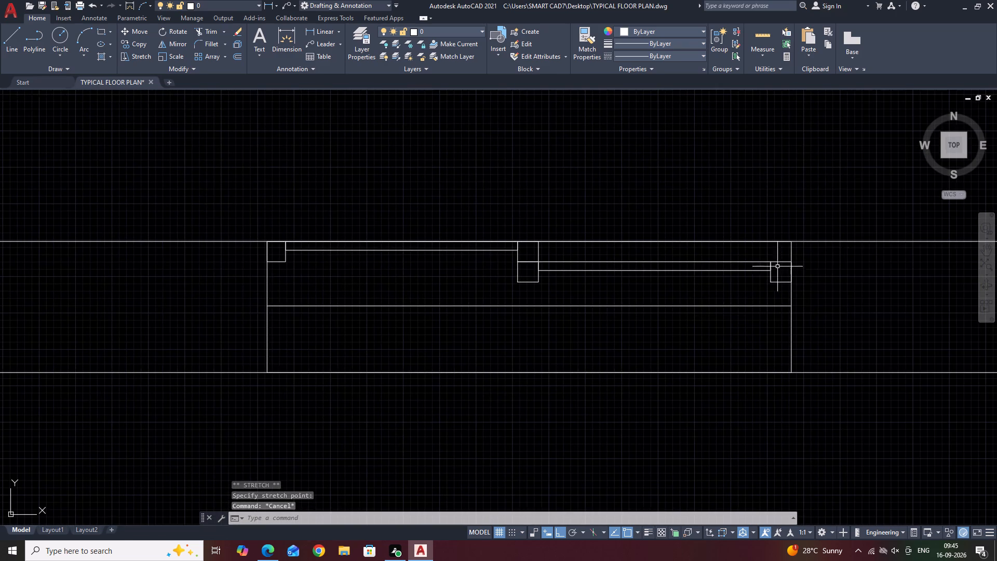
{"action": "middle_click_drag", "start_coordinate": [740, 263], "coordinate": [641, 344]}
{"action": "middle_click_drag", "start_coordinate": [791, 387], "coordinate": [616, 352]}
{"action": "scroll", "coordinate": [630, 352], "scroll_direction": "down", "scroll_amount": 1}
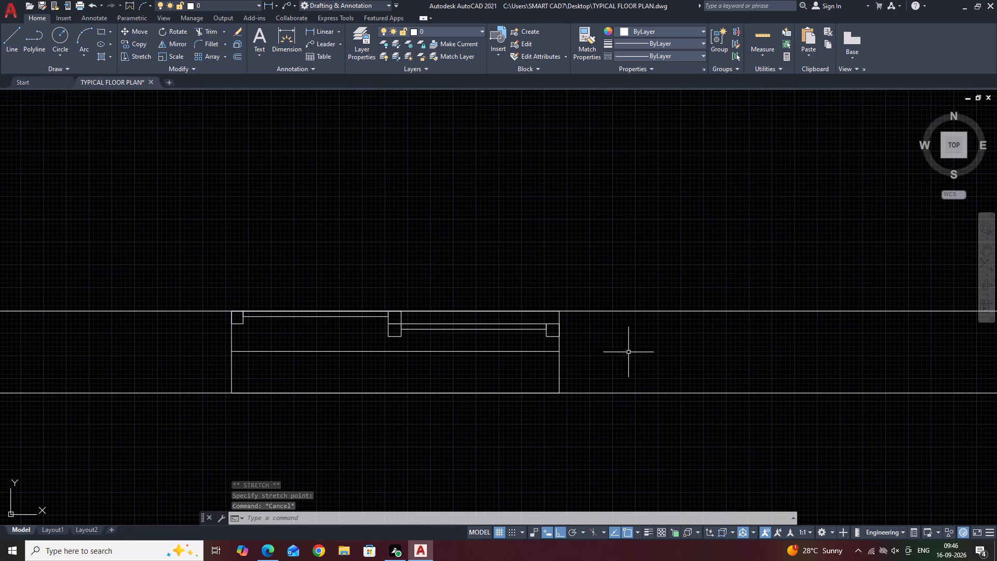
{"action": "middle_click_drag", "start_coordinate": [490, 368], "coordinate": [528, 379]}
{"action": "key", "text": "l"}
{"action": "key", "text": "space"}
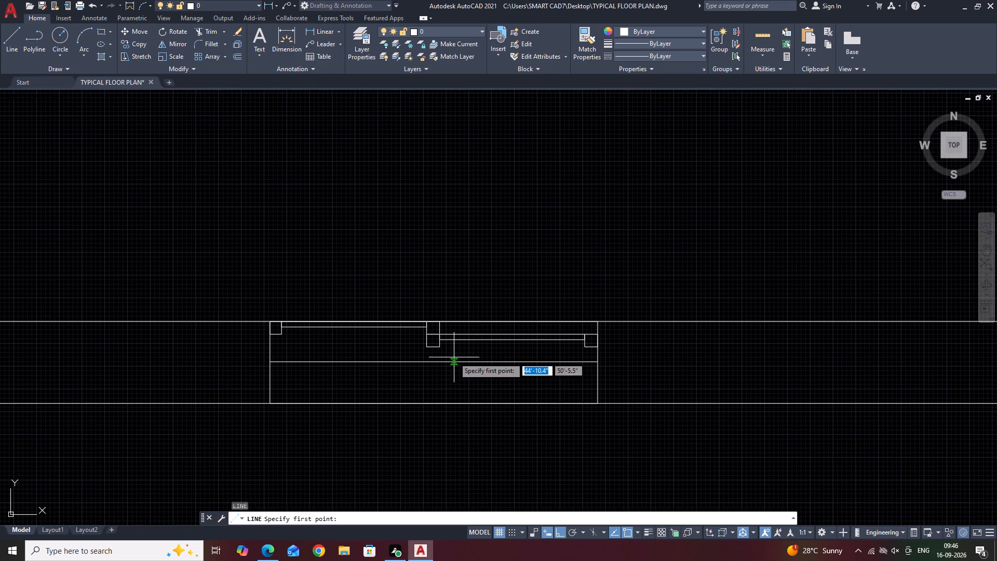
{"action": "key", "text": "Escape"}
Offset the horizontal line across the middle of the window opening 1 inch upward, towards the sliding panels.
{"action": "left_click", "coordinate": [457, 357]}
{"action": "left_click", "coordinate": [448, 380]}
{"action": "type", "text": "O"}
{"action": "key", "text": "space"}
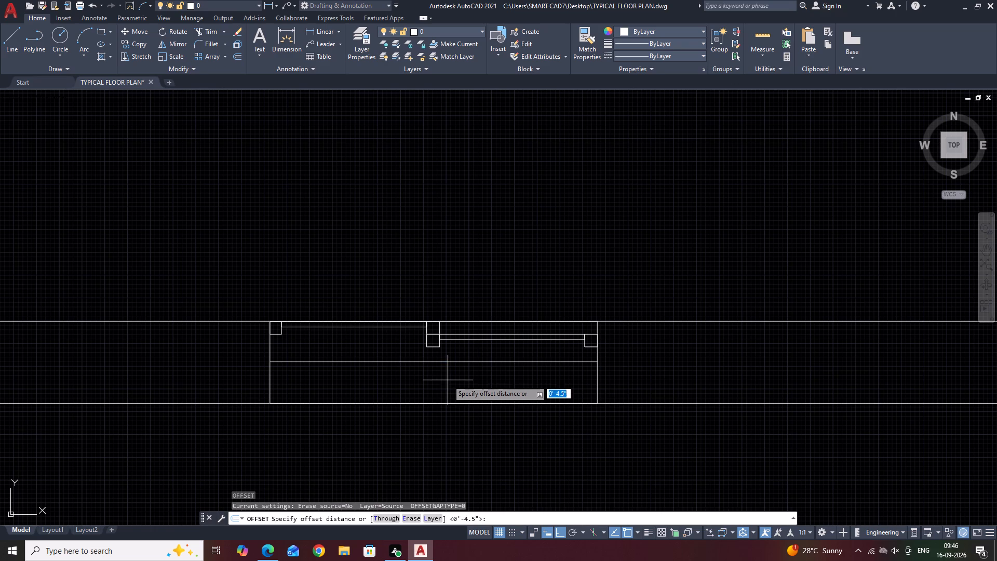
{"action": "key", "text": "1"}
{"action": "key", "text": "space"}
{"action": "left_click", "coordinate": [464, 356]}
{"action": "key", "text": "Escape"}
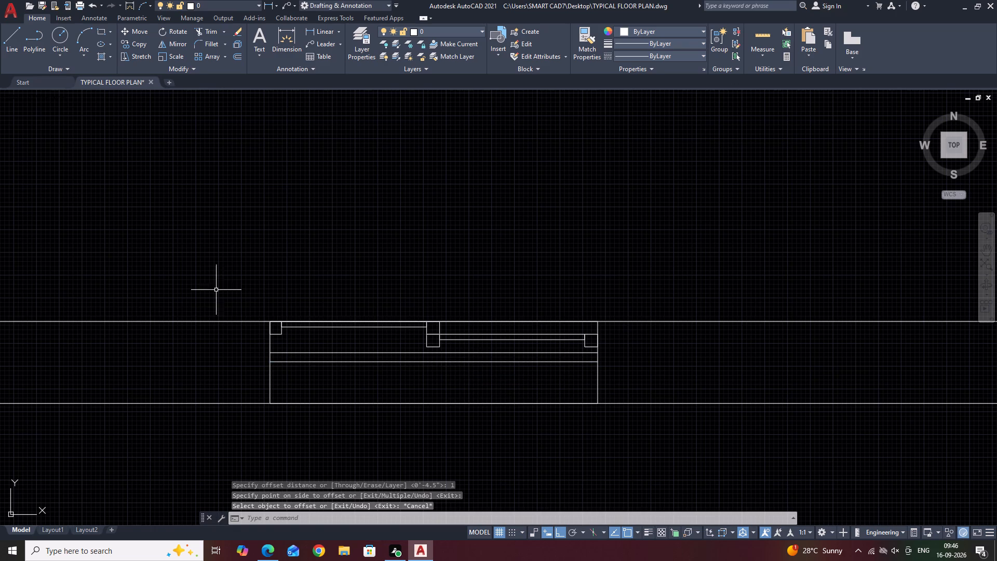
Define the complete window assembly, including the opening rectangle, panels, squares and sill lines, as a block named W.
{"action": "left_click", "coordinate": [213, 284]}
{"action": "left_click", "coordinate": [672, 449]}
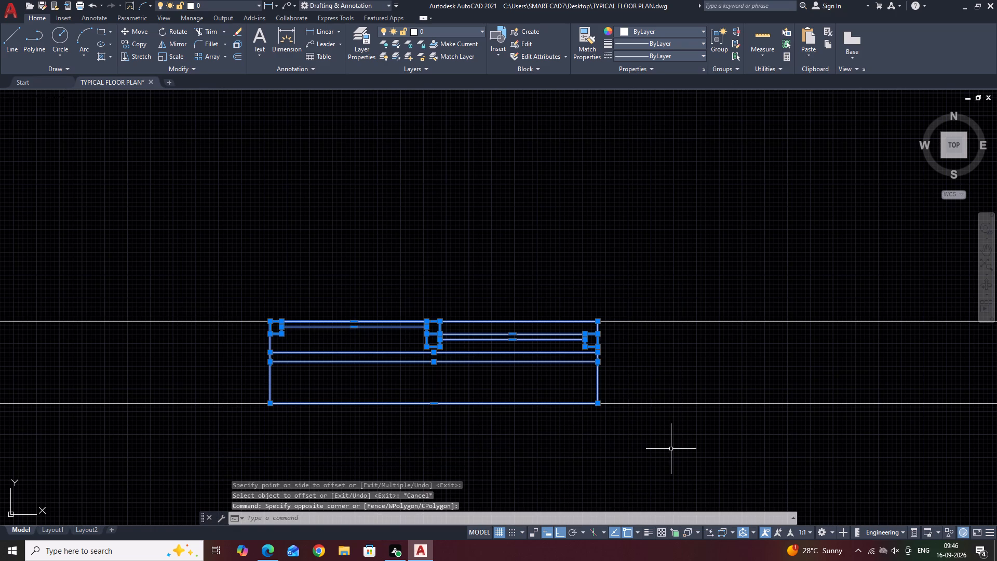
{"action": "key", "text": "b"}
{"action": "key", "text": "space"}
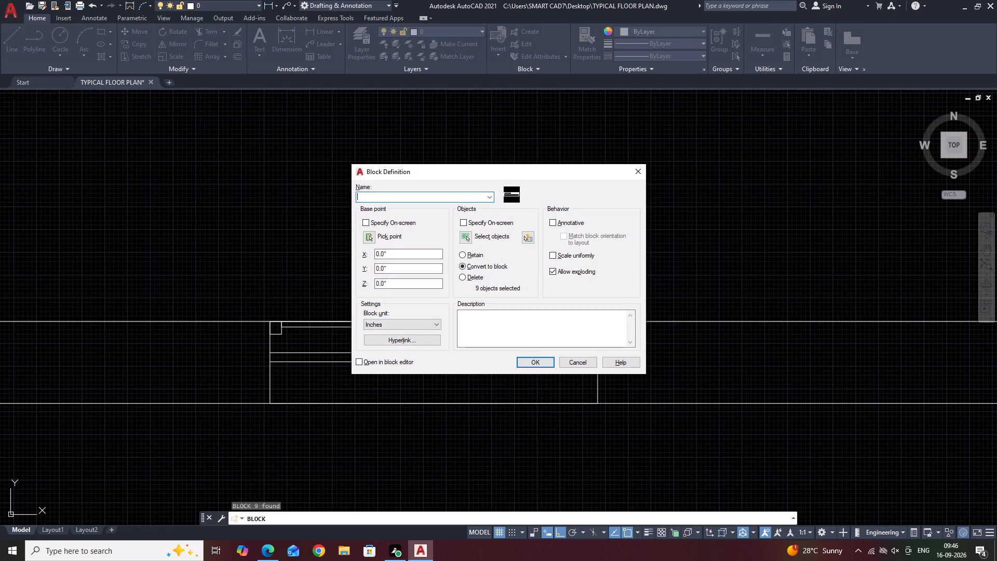
{"action": "key", "text": "w"}
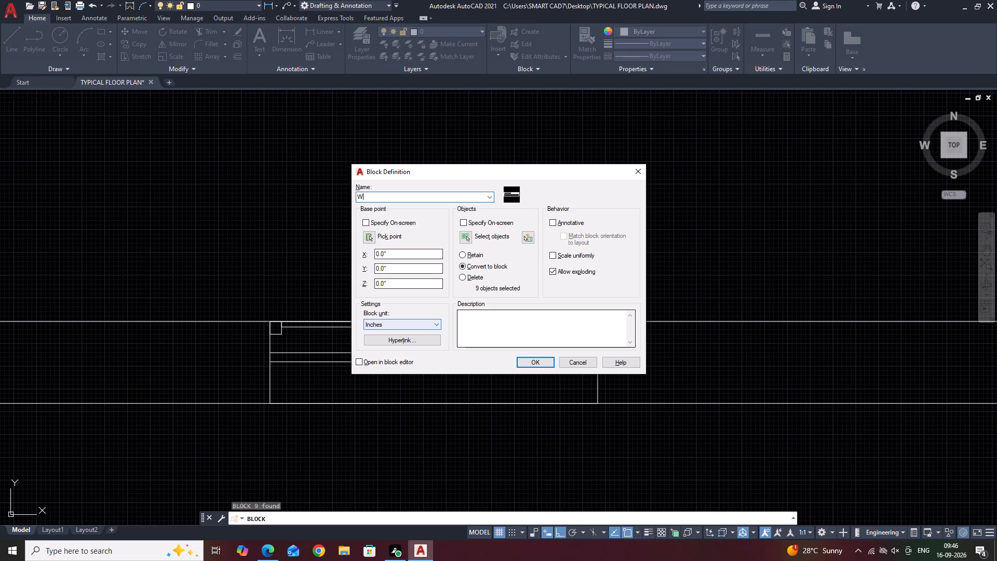
{"action": "left_click", "coordinate": [529, 358]}
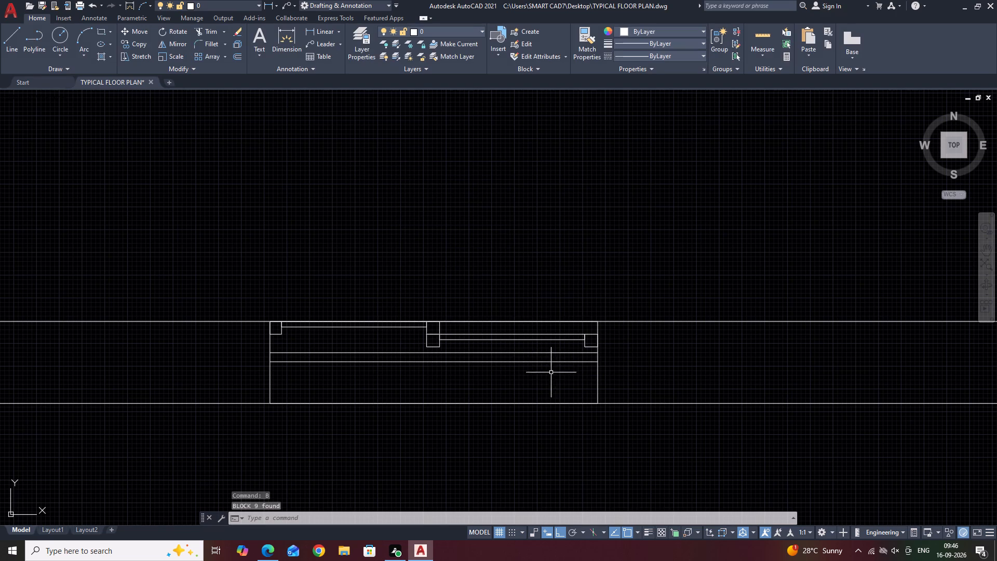
{"action": "left_click", "coordinate": [427, 345]}
{"action": "key", "text": "Escape"}
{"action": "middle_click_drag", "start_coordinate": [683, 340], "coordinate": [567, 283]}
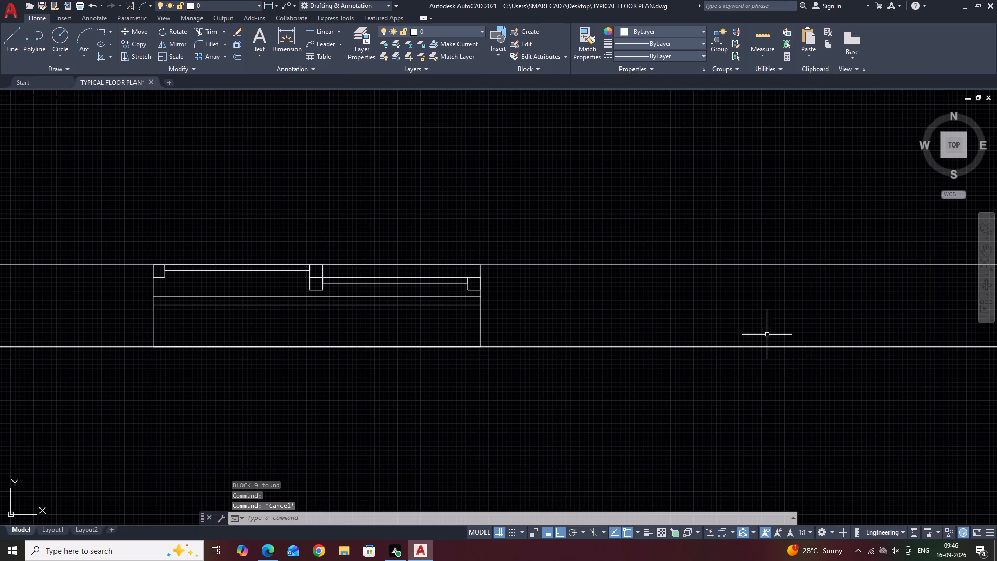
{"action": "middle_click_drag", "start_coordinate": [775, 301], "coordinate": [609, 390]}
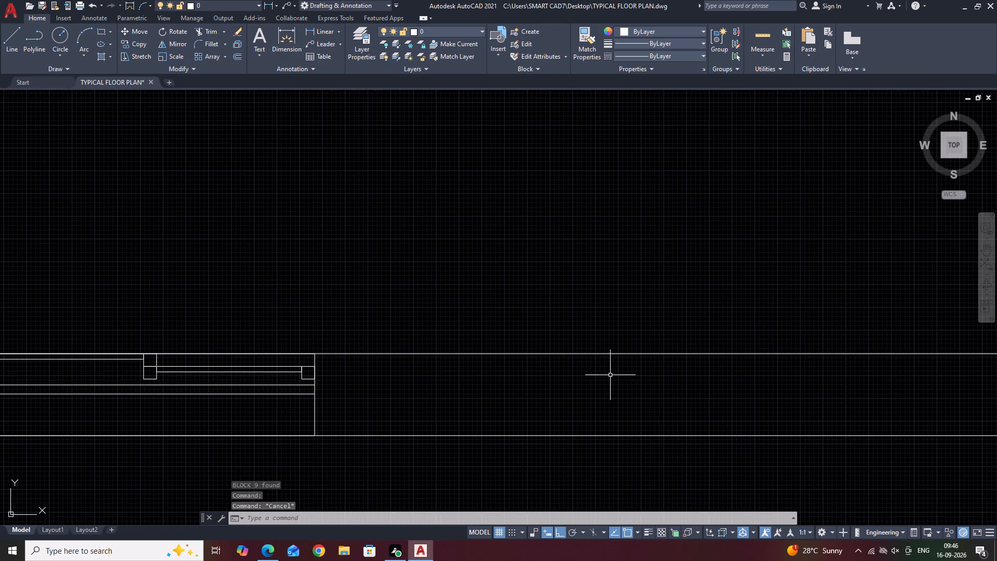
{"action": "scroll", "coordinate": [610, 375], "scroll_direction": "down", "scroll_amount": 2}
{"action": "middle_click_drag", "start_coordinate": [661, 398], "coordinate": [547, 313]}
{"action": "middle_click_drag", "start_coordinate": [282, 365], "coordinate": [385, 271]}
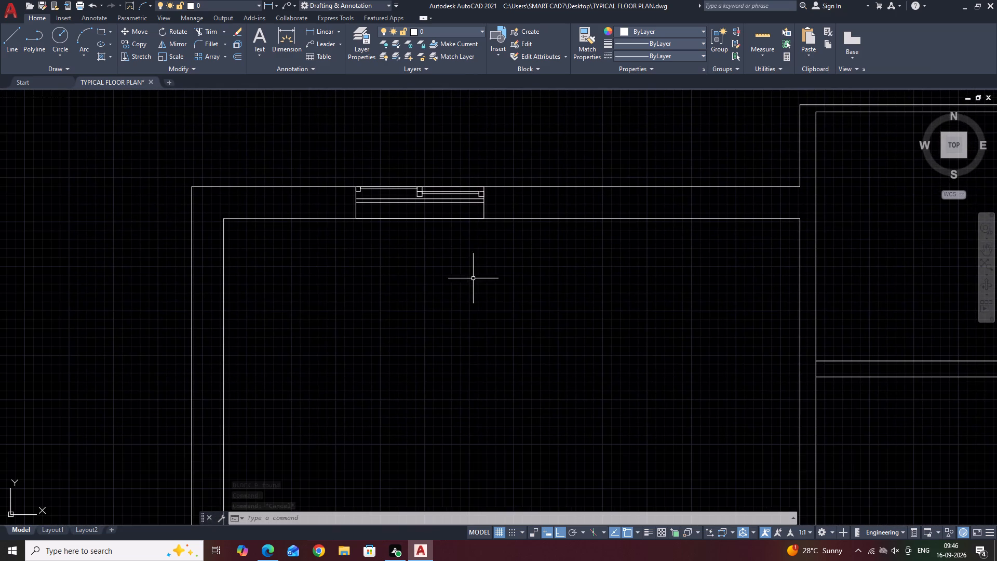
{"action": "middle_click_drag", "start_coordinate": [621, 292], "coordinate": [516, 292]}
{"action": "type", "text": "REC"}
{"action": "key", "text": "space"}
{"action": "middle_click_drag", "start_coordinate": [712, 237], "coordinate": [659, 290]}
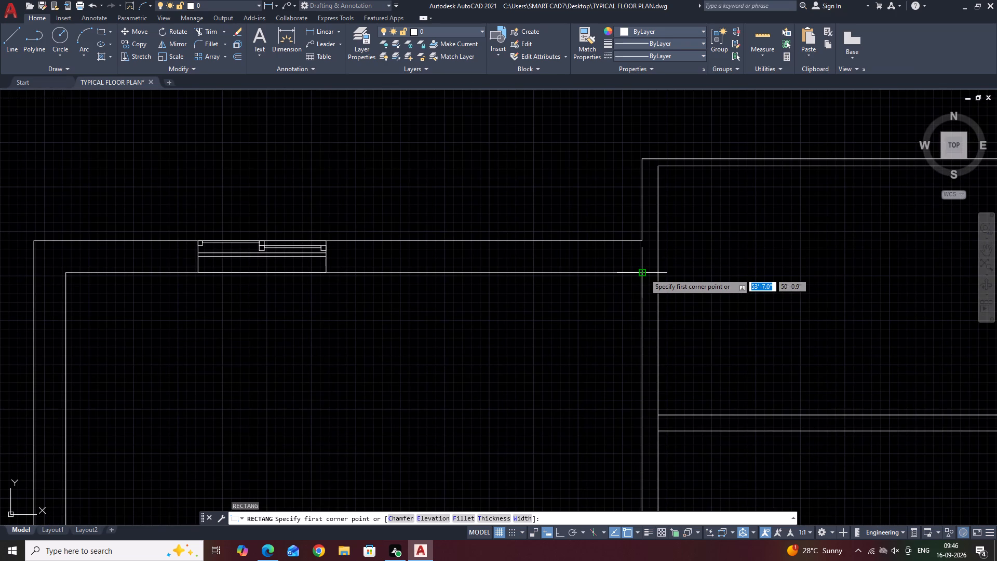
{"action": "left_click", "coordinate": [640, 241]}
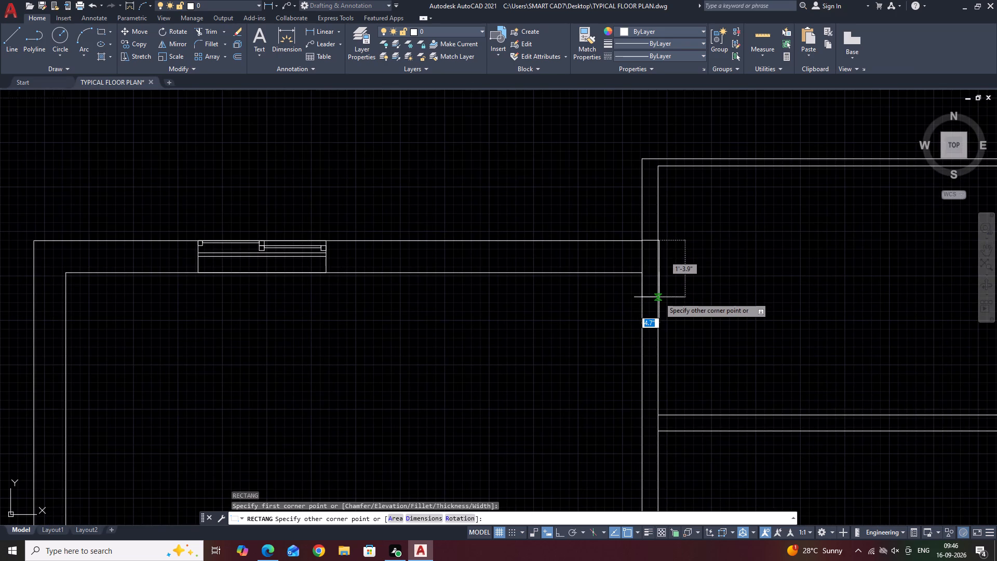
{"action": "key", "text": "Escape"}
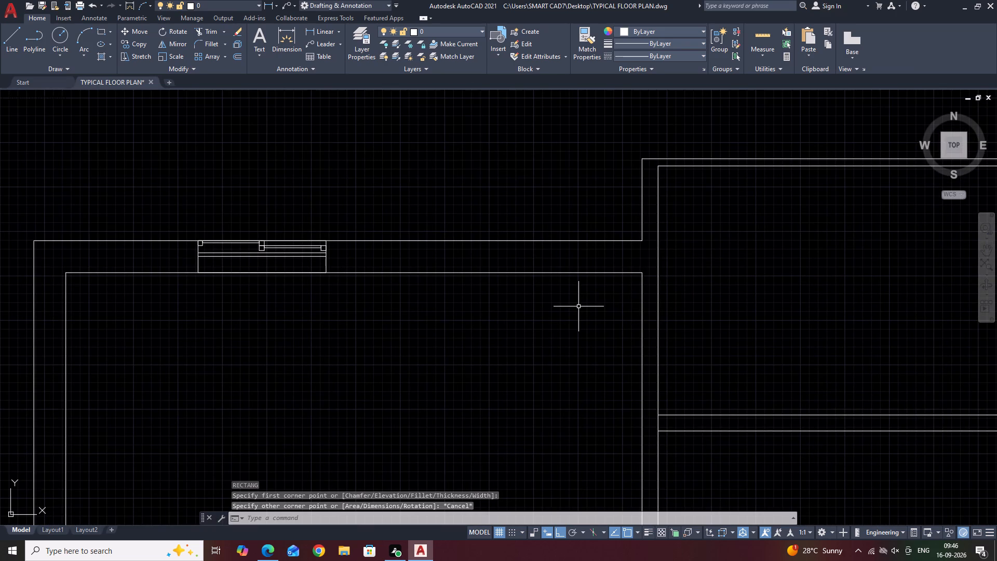
Draw a closed polyline rectangle 9 inches wide and 2 feet tall in the open room below the window wall.
{"action": "key", "text": "p"}
{"action": "key", "text": "l"}
{"action": "key", "text": "space"}
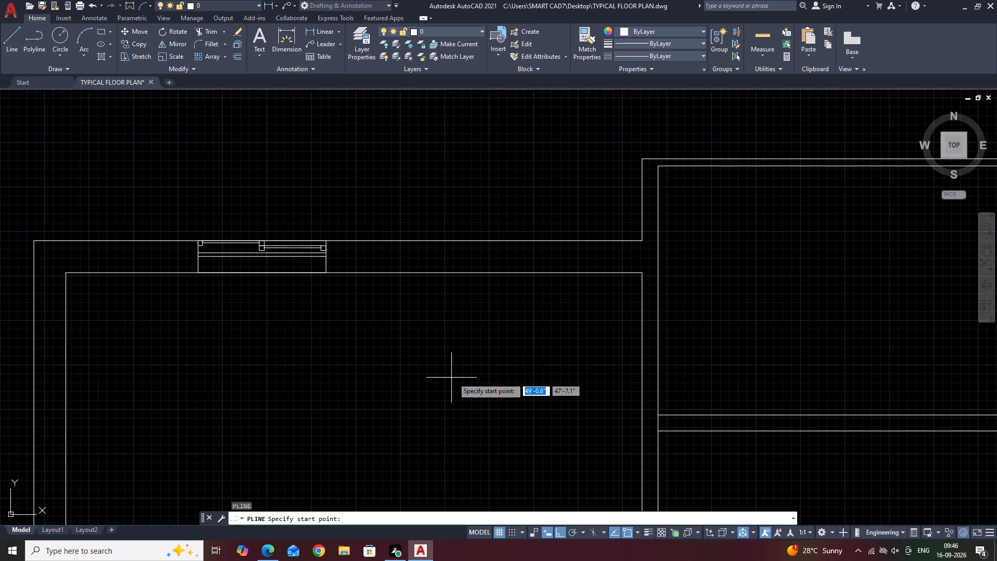
{"action": "left_click_drag", "start_coordinate": [414, 328], "coordinate": [435, 329]}
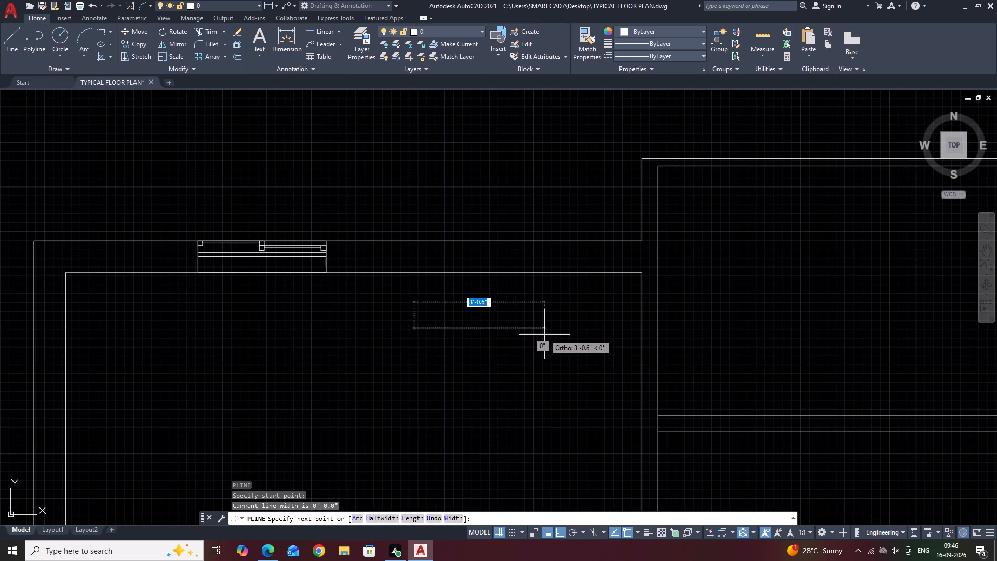
{"action": "key", "text": "9"}
{"action": "key", "text": "Return"}
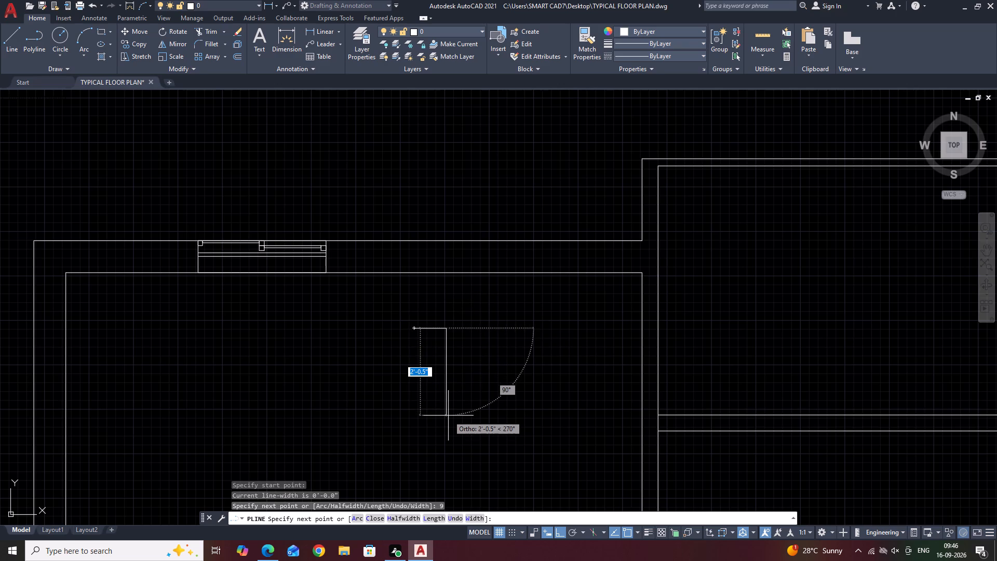
{"action": "type", "text": "2'"}
{"action": "key", "text": "Return"}
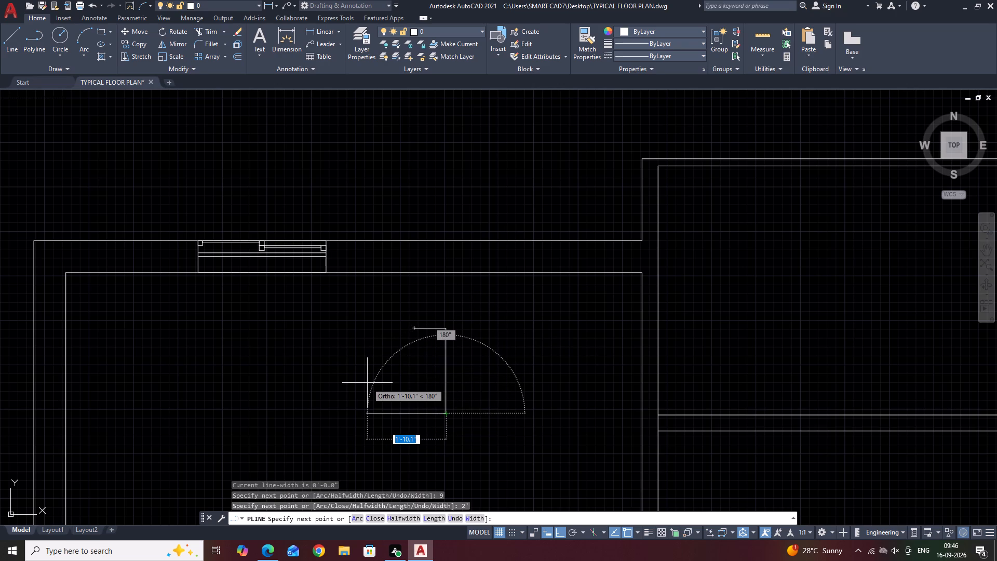
{"action": "key", "text": "9"}
{"action": "key", "text": "Return"}
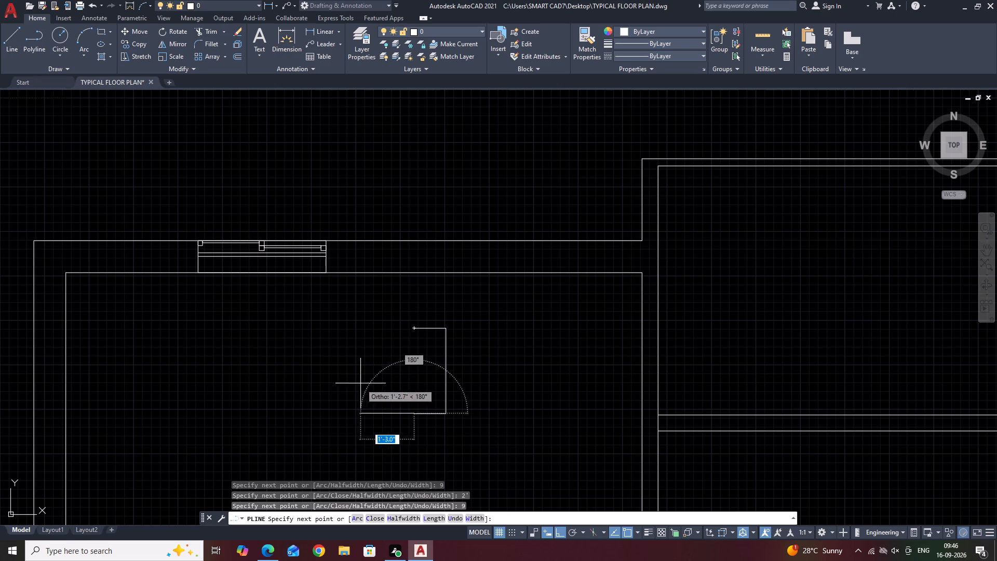
{"action": "left_click", "coordinate": [414, 331]}
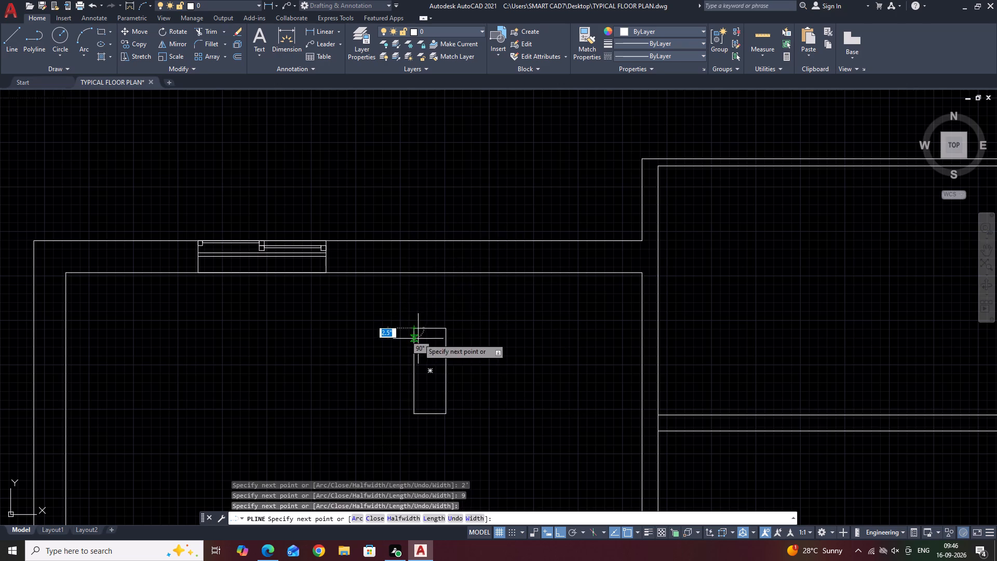
{"action": "scroll", "coordinate": [417, 339], "scroll_direction": "up", "scroll_amount": 2}
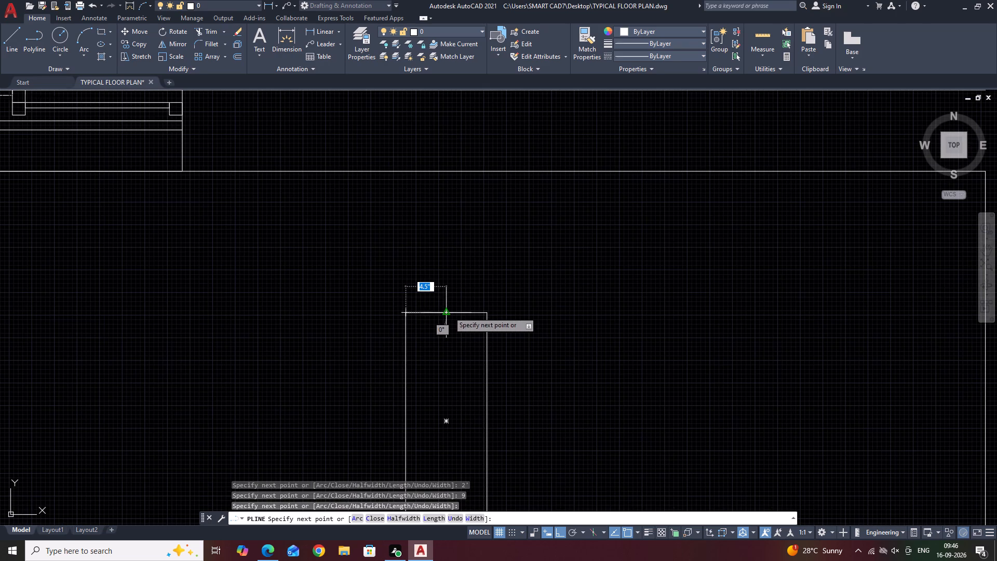
{"action": "left_click", "coordinate": [449, 312]}
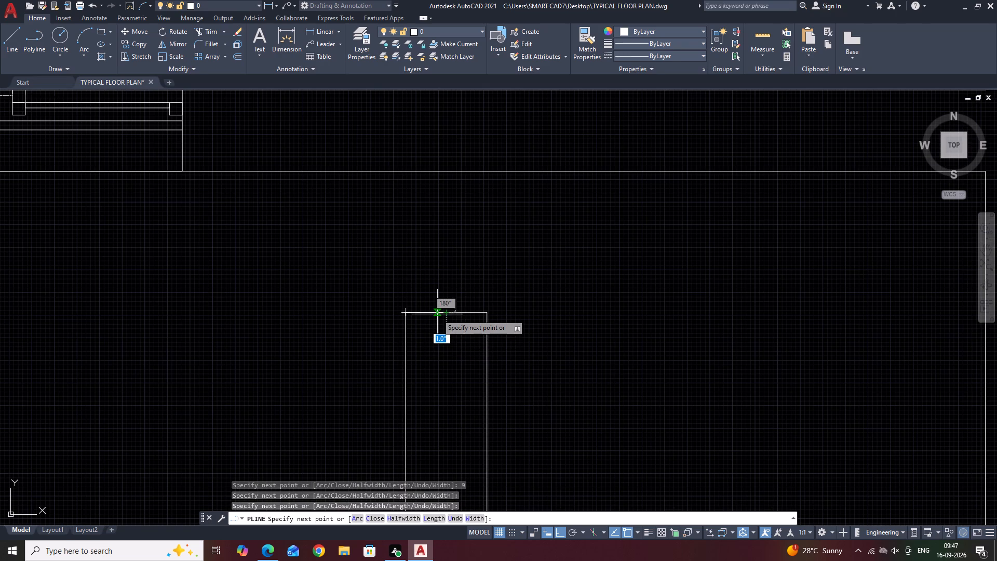
{"action": "key", "text": "ctrl+z"}
{"action": "key", "text": "Escape"}
Draw lines from the rectangle's top midpoint, 4.5 inches down and across to its right edge, enclosing a corner square.
{"action": "type", "text": "L"}
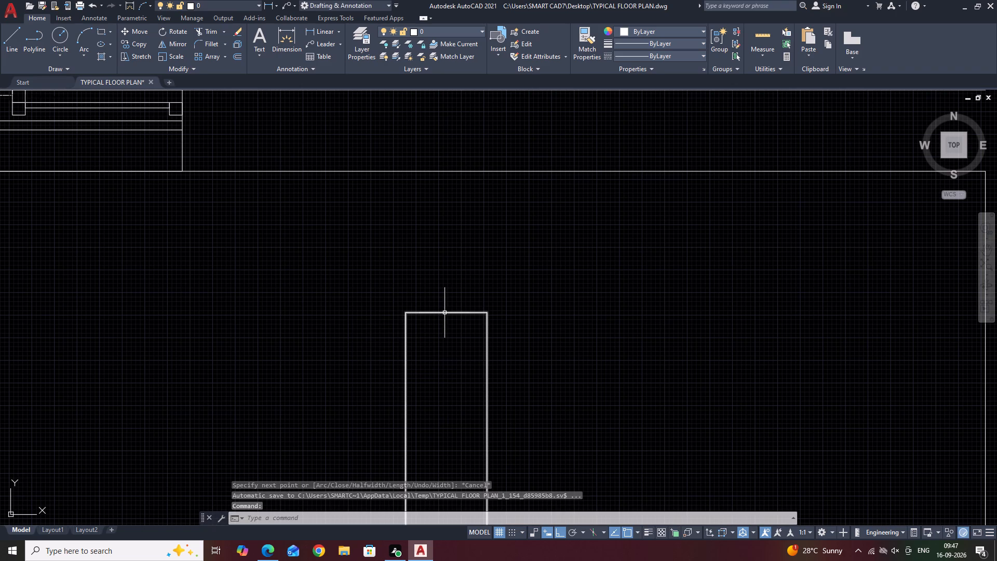
{"action": "key", "text": "space"}
{"action": "left_click", "coordinate": [446, 312]}
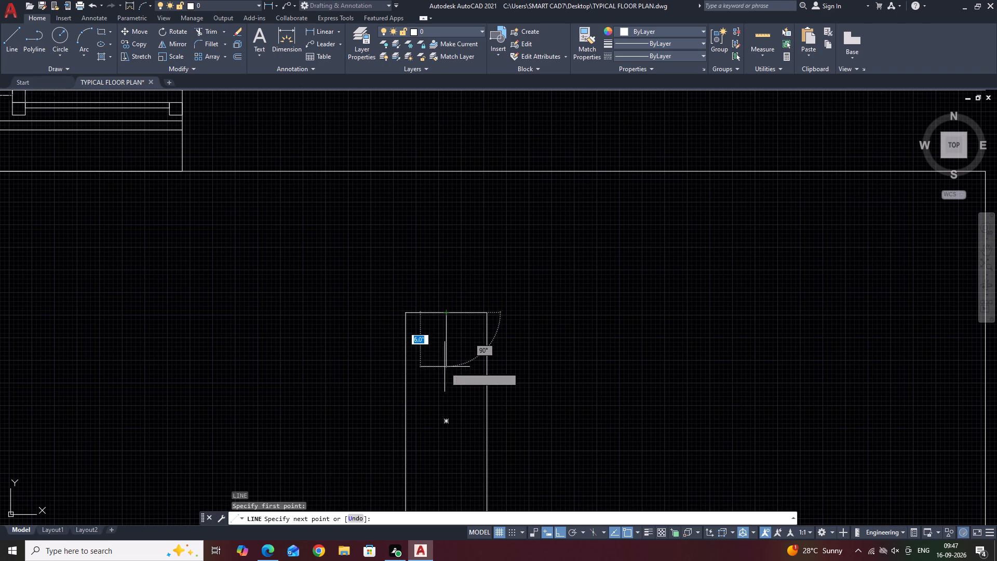
{"action": "type", "text": "4.5"}
{"action": "key", "text": "Return"}
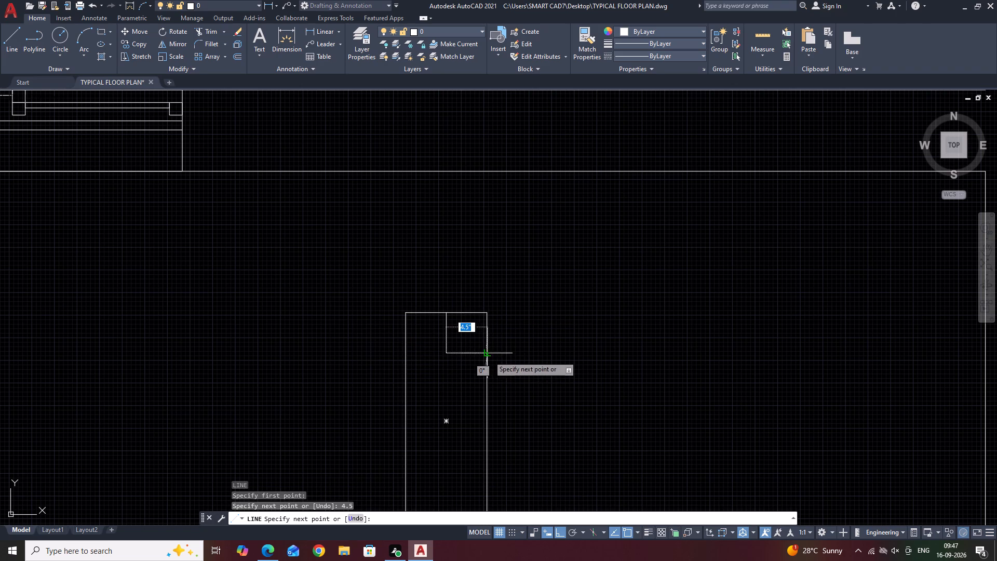
{"action": "left_click", "coordinate": [486, 355]}
{"action": "key", "text": "Escape"}
Hatch the small corner square with a solid fill in dark green.
{"action": "scroll", "coordinate": [501, 323], "scroll_direction": "down", "scroll_amount": 3}
{"action": "middle_click_drag", "start_coordinate": [510, 368], "coordinate": [544, 368]}
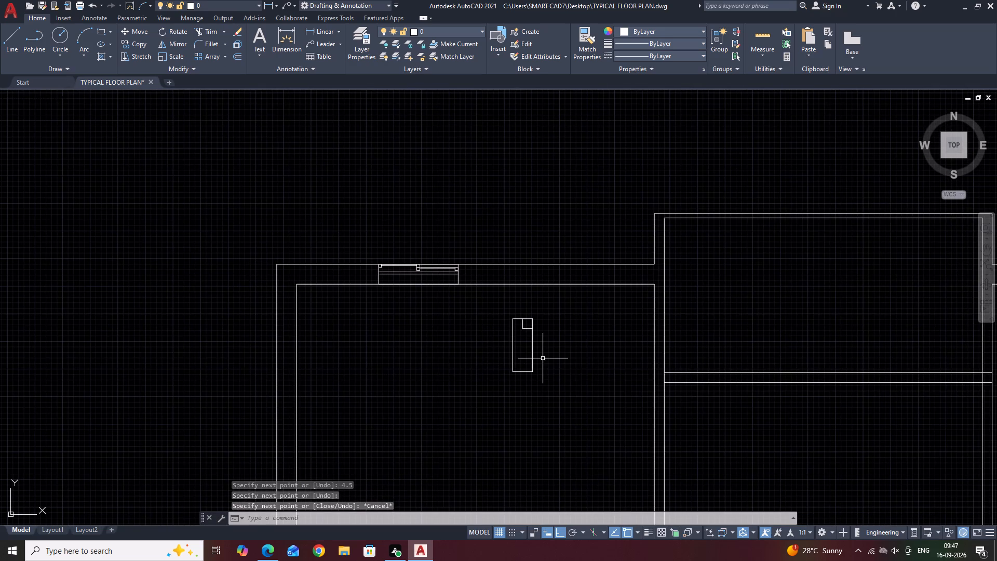
{"action": "type", "text": "H"}
{"action": "key", "text": "space"}
{"action": "scroll", "coordinate": [492, 328], "scroll_direction": "up", "scroll_amount": 4}
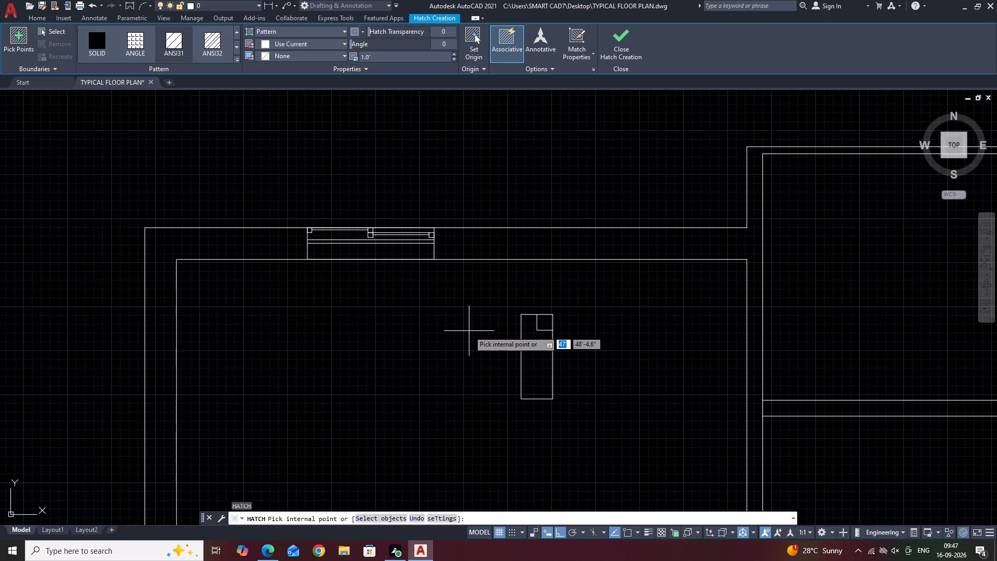
{"action": "left_click", "coordinate": [541, 323]}
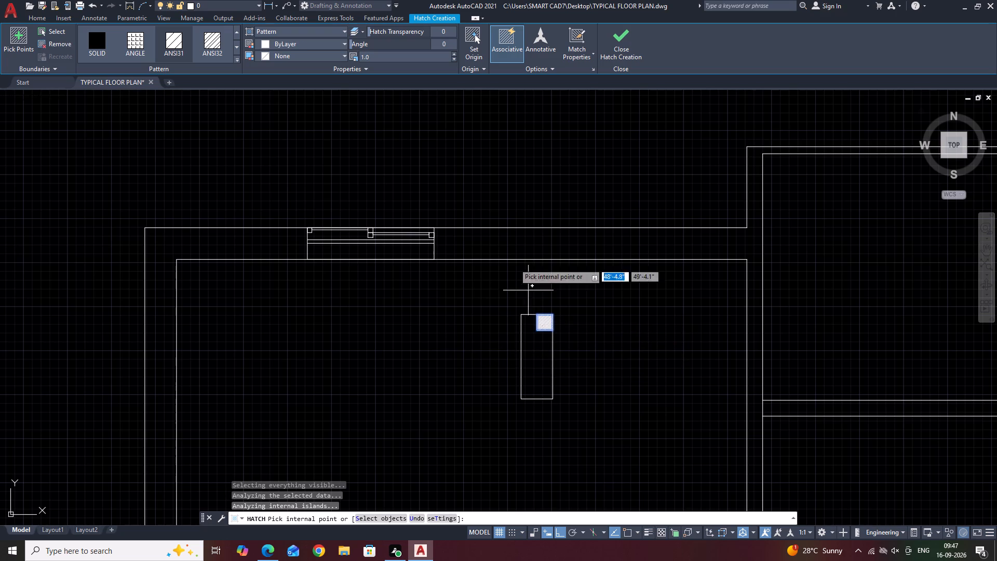
{"action": "left_click", "coordinate": [299, 32]}
{"action": "left_click", "coordinate": [295, 46]}
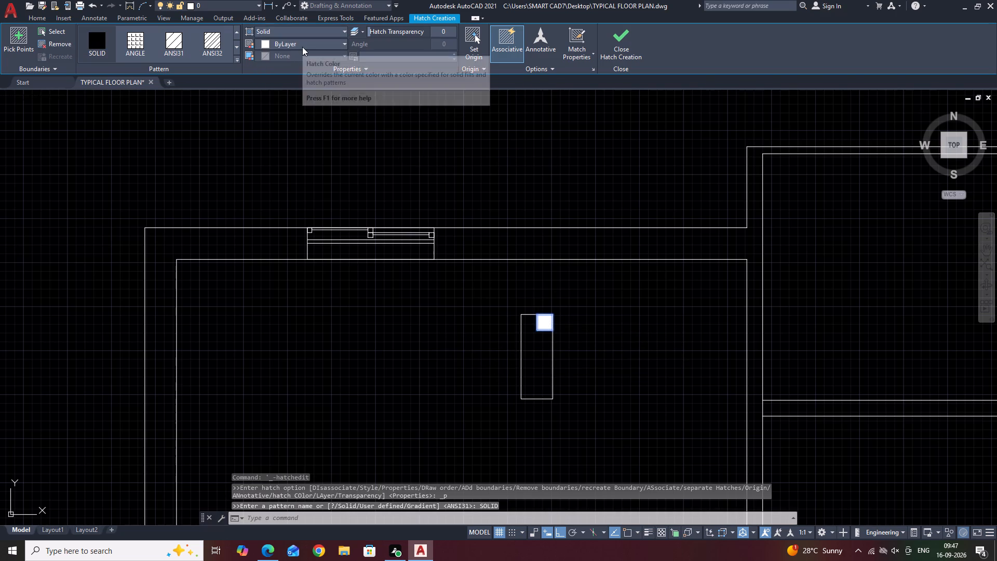
{"action": "left_click", "coordinate": [302, 47]}
{"action": "left_click", "coordinate": [334, 87]}
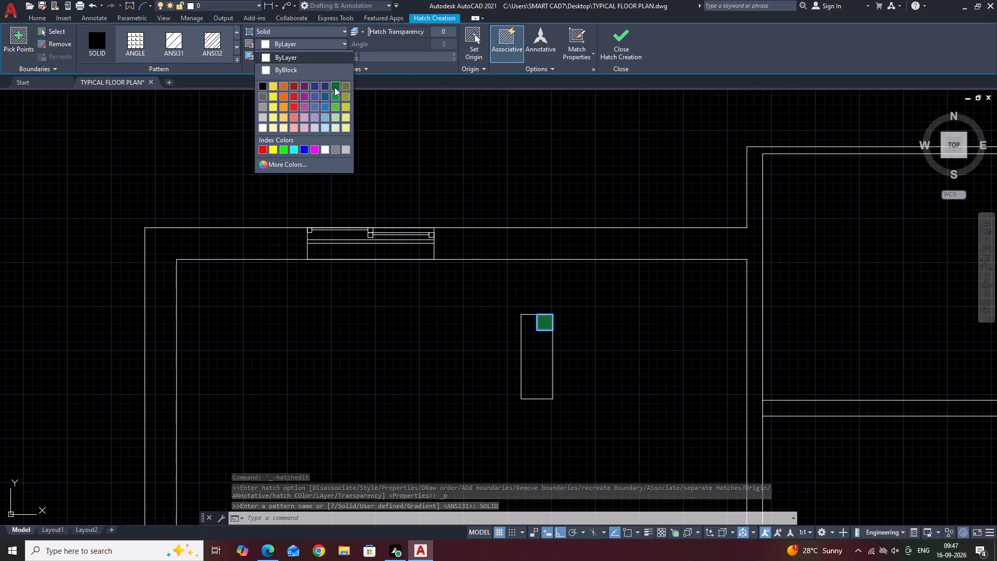
{"action": "key", "text": "Escape"}
Draw separate lines over the top and right edges of the green corner square.
{"action": "scroll", "coordinate": [542, 327], "scroll_direction": "up", "scroll_amount": 3}
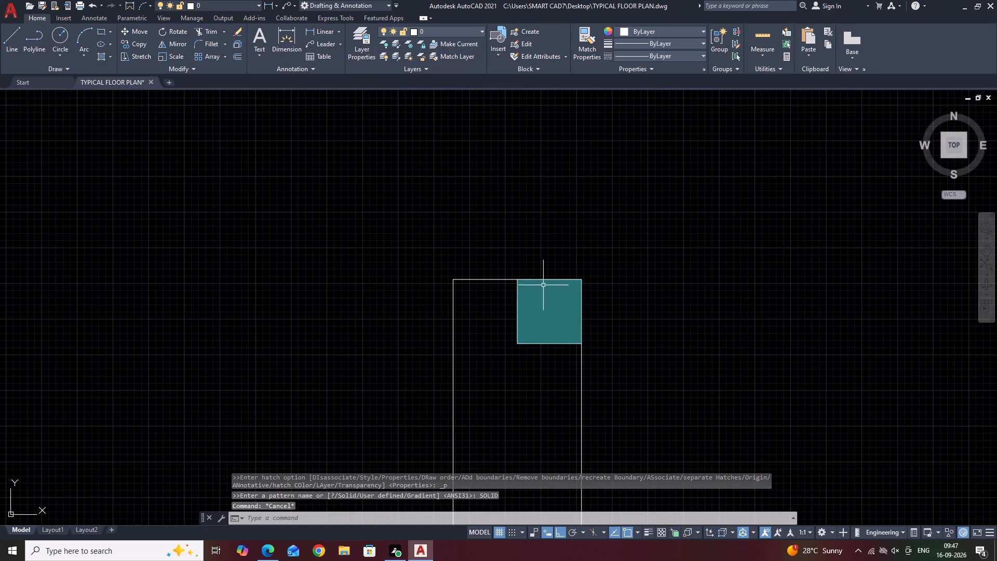
{"action": "left_click", "coordinate": [544, 279]}
{"action": "key", "text": "Escape"}
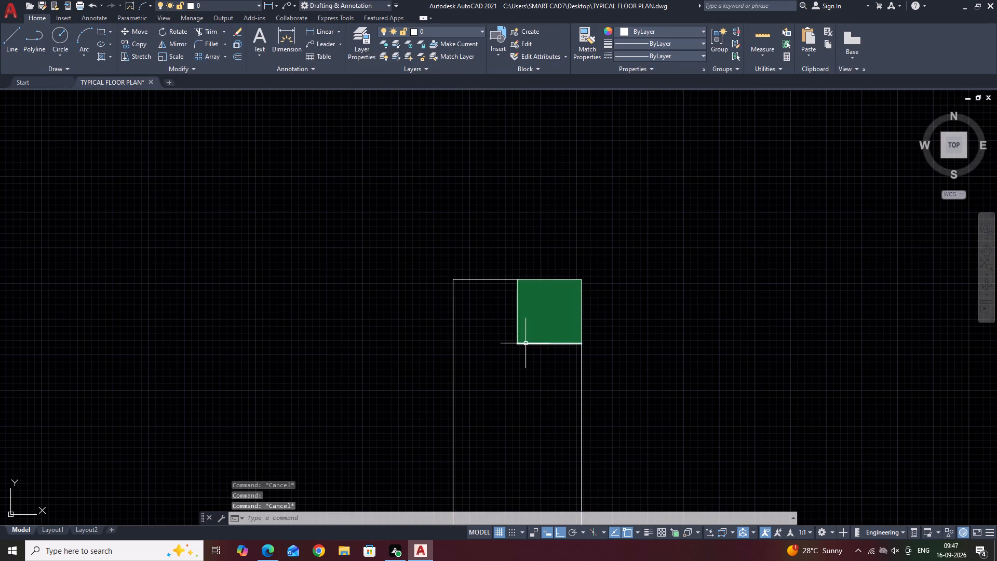
{"action": "left_click", "coordinate": [525, 344]}
{"action": "key", "text": "Escape"}
{"action": "scroll", "coordinate": [511, 302], "scroll_direction": "up", "scroll_amount": 3}
{"action": "key", "text": "l"}
{"action": "key", "text": "space"}
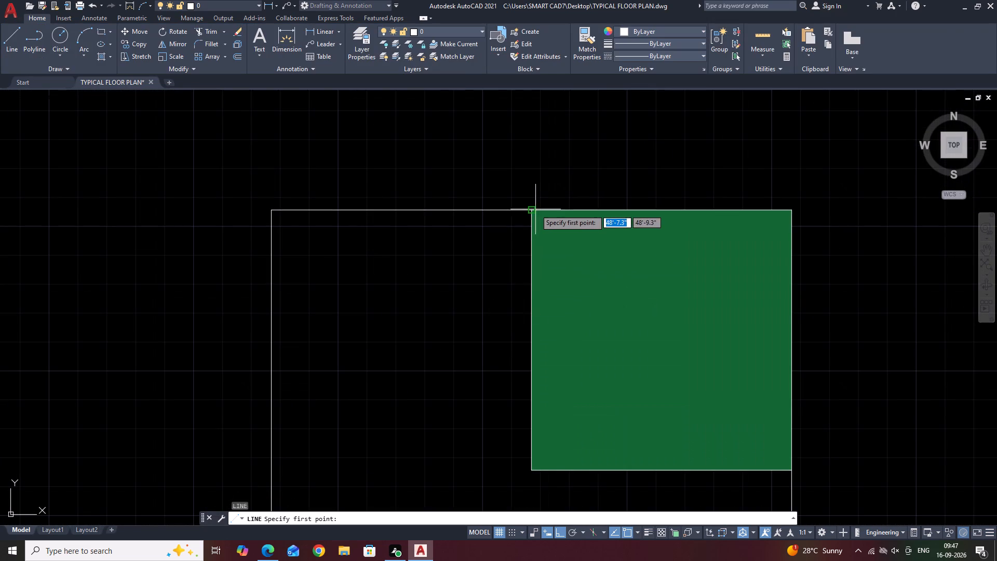
{"action": "left_click", "coordinate": [532, 208]}
{"action": "left_click", "coordinate": [788, 209]}
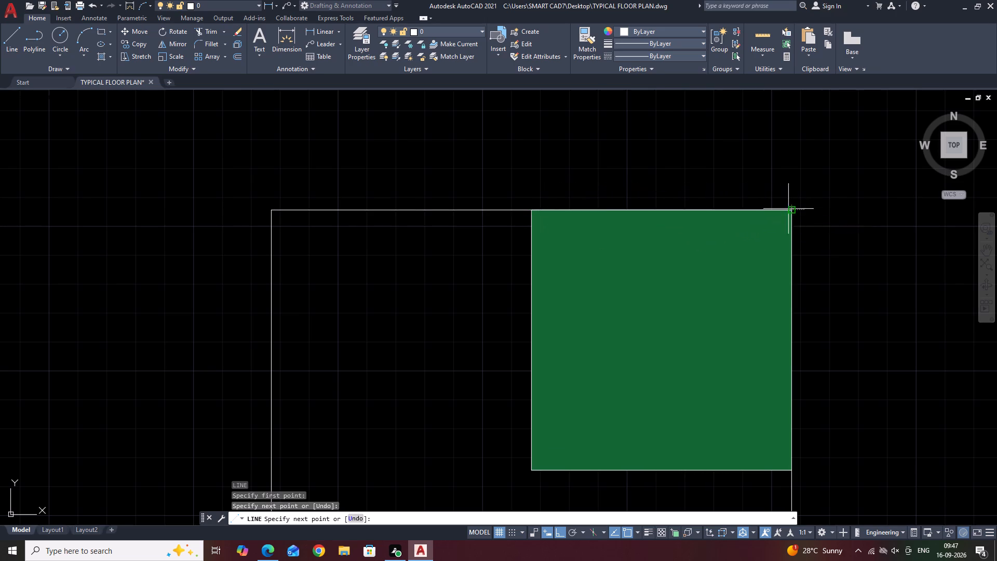
{"action": "left_click", "coordinate": [791, 469]}
{"action": "key", "text": "Escape"}
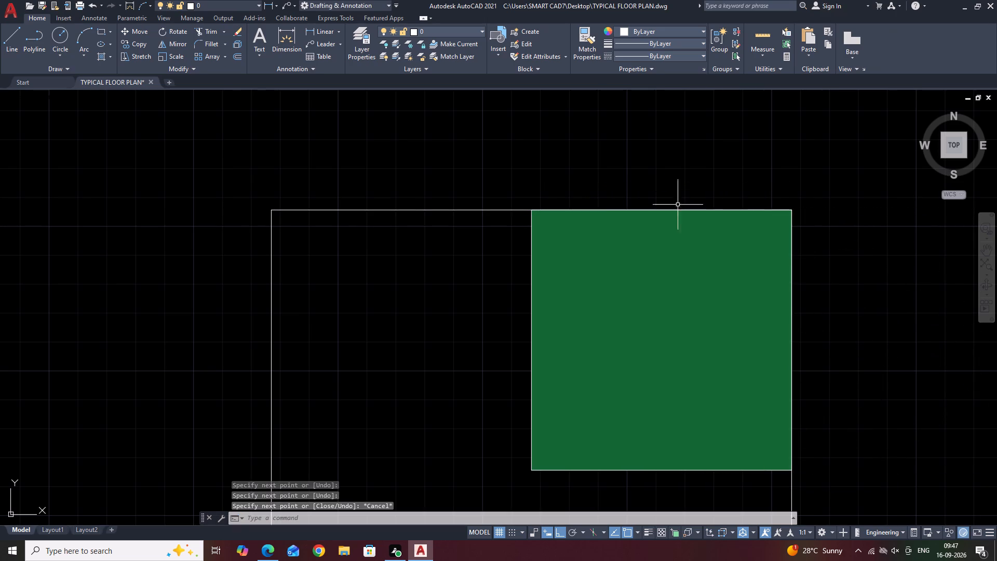
Set the colour of the corner square's four edge lines to yellow 248,215,49.
{"action": "left_click", "coordinate": [659, 209]}
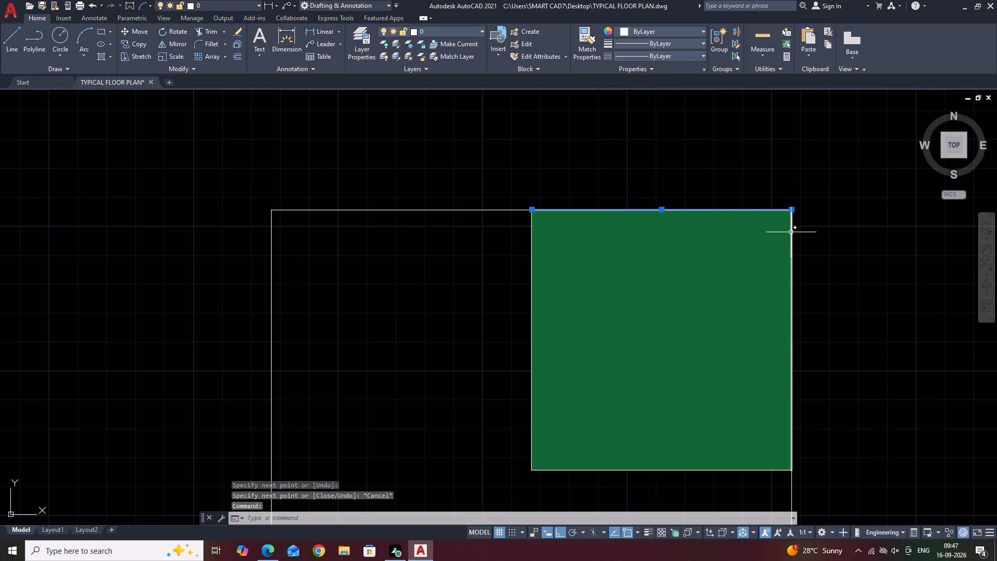
{"action": "left_click", "coordinate": [791, 232]}
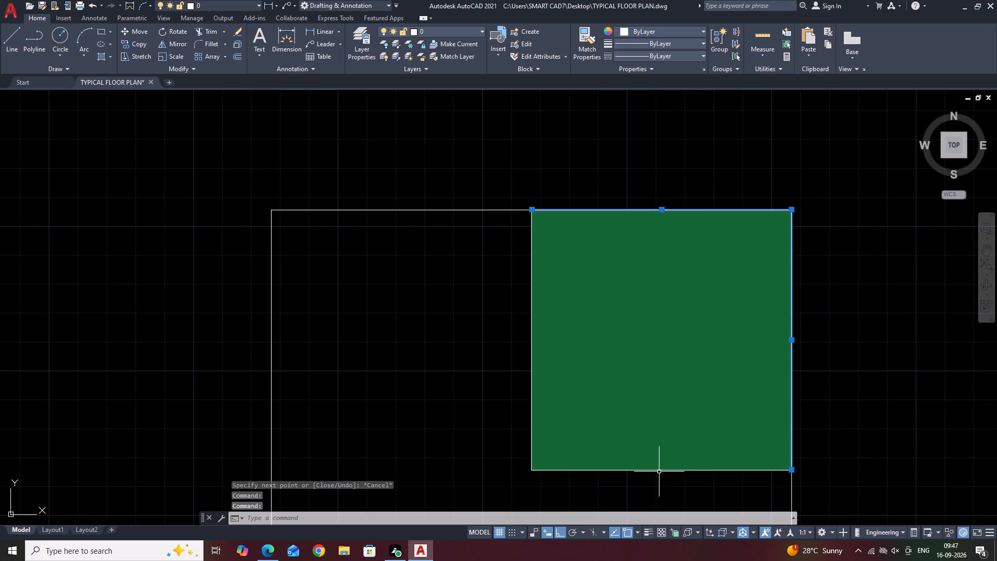
{"action": "left_click", "coordinate": [659, 471]}
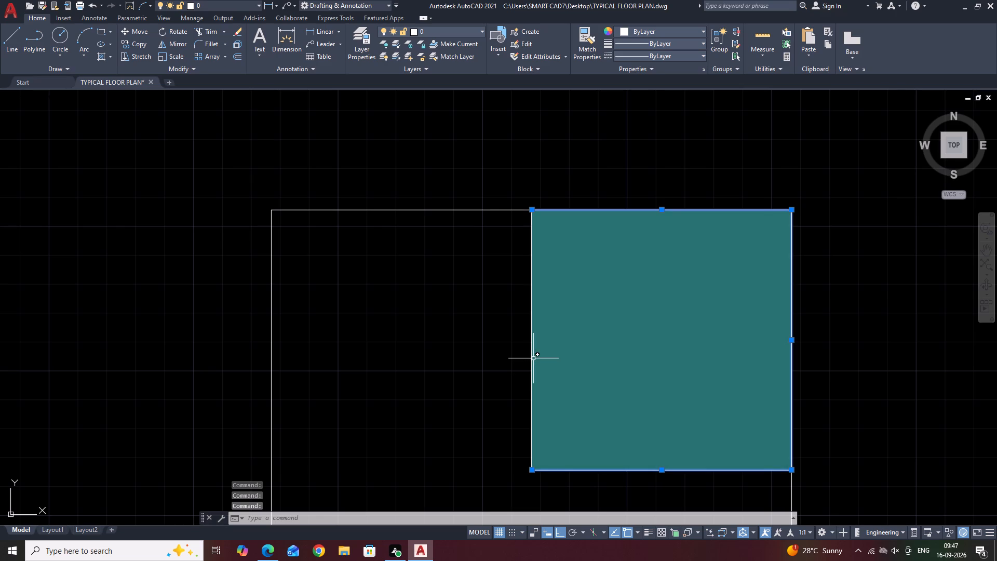
{"action": "left_click", "coordinate": [530, 356]}
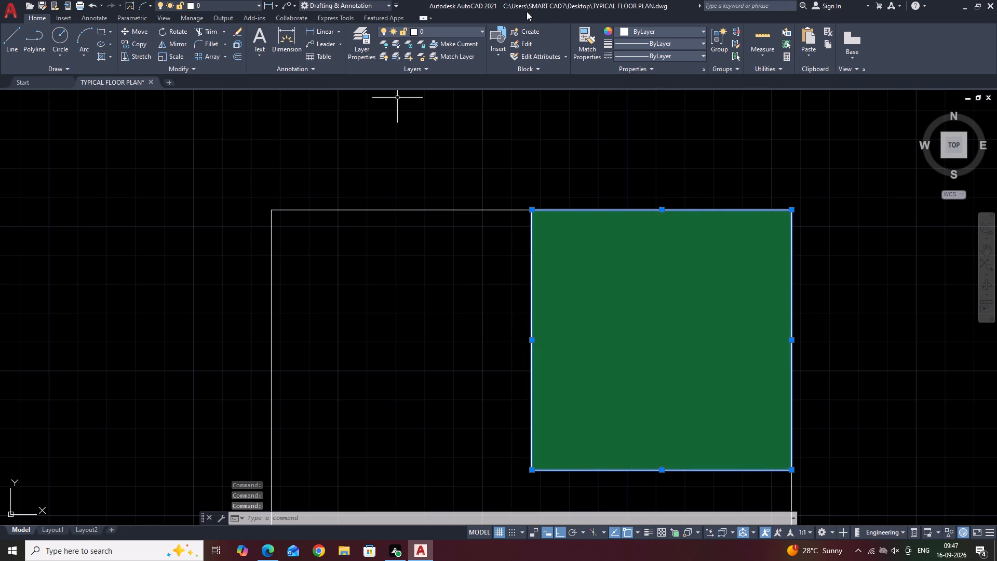
{"action": "left_click", "coordinate": [649, 33]}
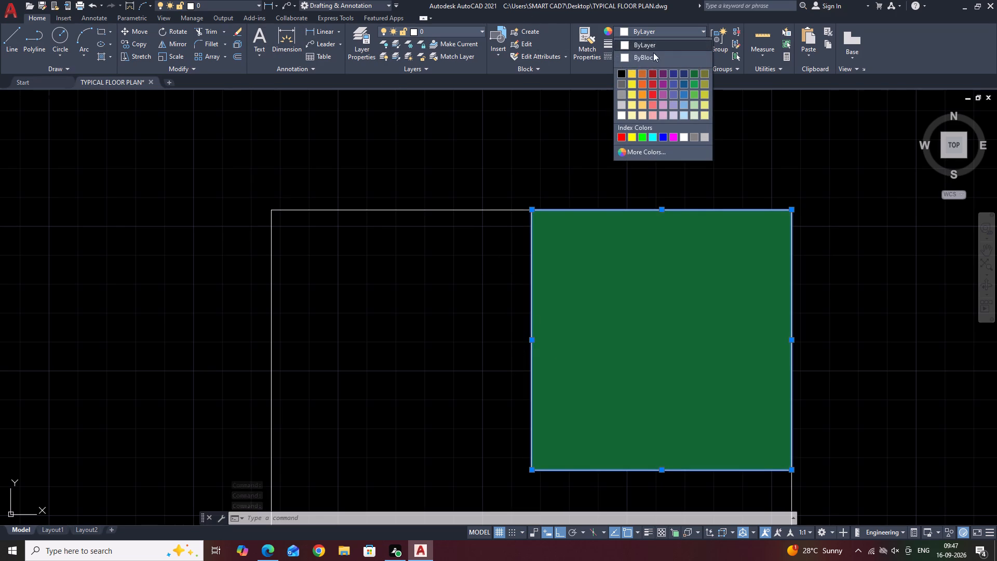
{"action": "left_click", "coordinate": [634, 72]}
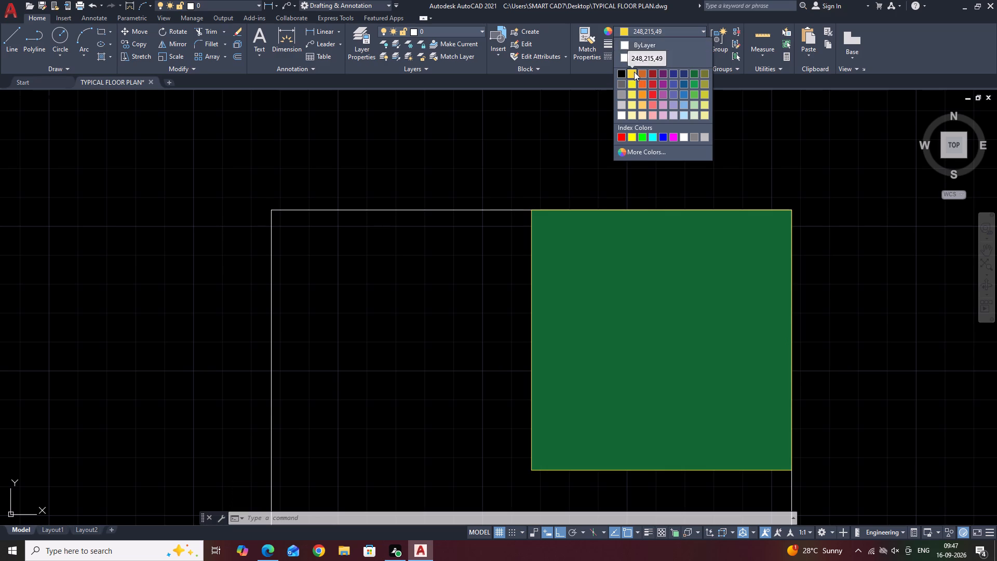
{"action": "right_click", "coordinate": [473, 150]}
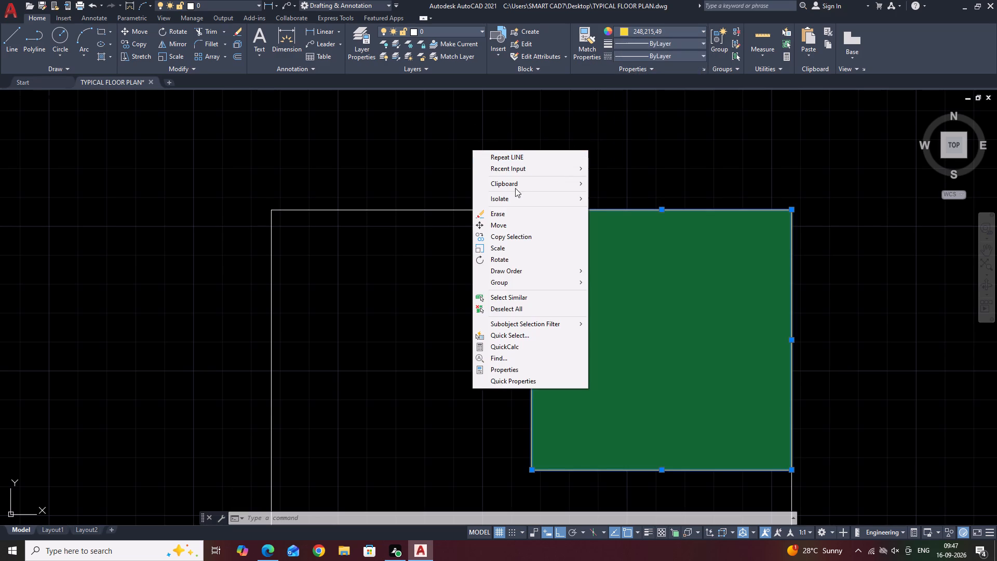
{"action": "left_click", "coordinate": [509, 309]}
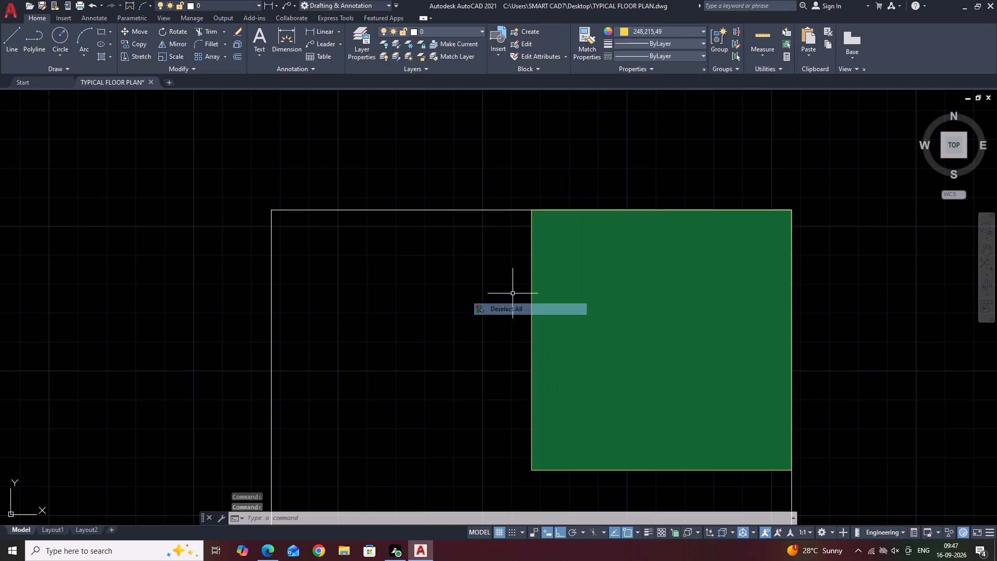
Set the colour of the 9-inch by 2-foot rectangle outline to dark green 19,103,52.
{"action": "scroll", "coordinate": [522, 215], "scroll_direction": "down", "scroll_amount": 2}
{"action": "left_click_drag", "start_coordinate": [472, 205], "coordinate": [467, 213]}
{"action": "left_click_drag", "start_coordinate": [434, 244], "coordinate": [432, 249]}
{"action": "scroll", "coordinate": [468, 209], "scroll_direction": "down", "scroll_amount": 3}
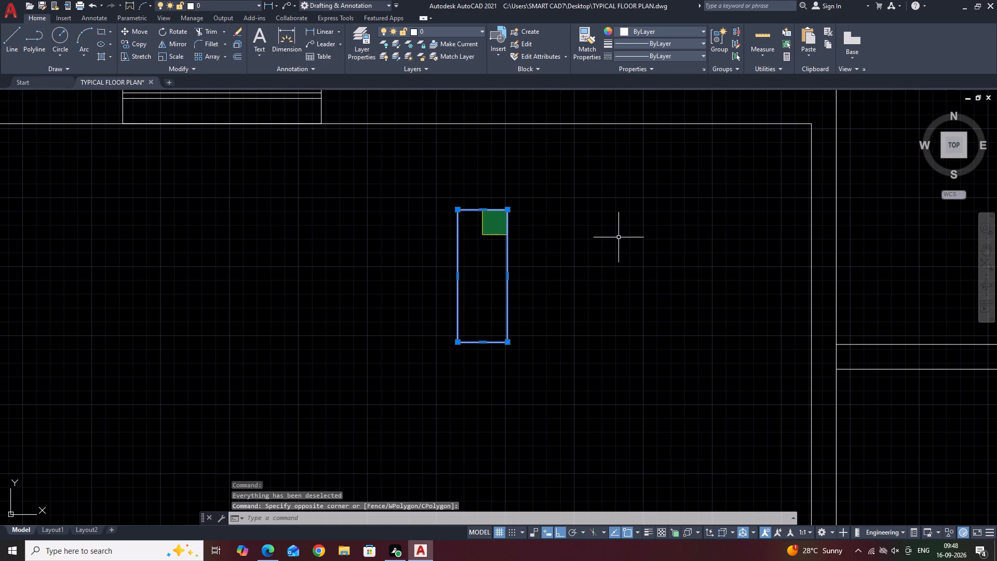
{"action": "left_click", "coordinate": [653, 32]}
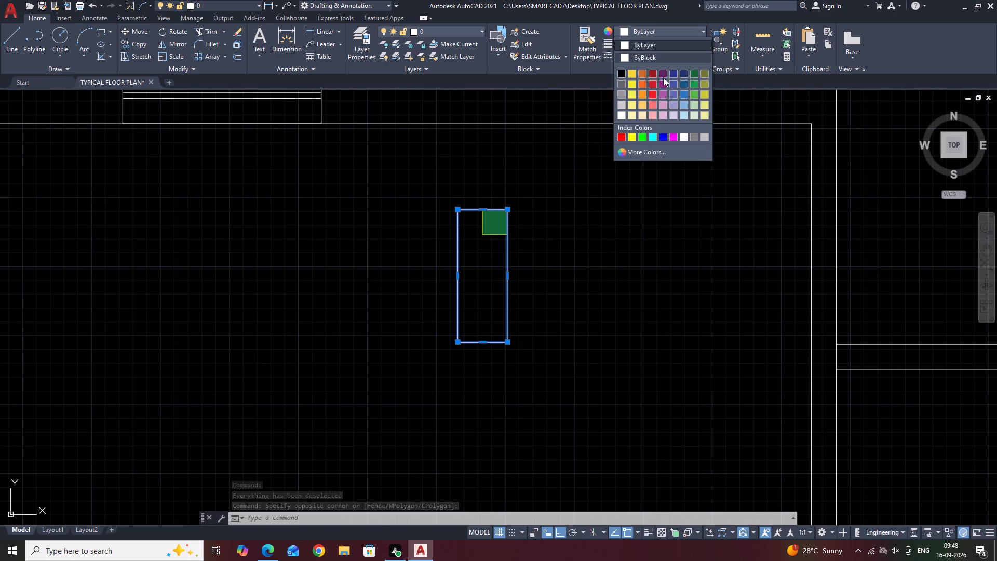
{"action": "left_click", "coordinate": [695, 74]}
Hatch the rest of the 9-inch by 2-foot rectangle, around the green corner square, with a solid magenta fill.
{"action": "scroll", "coordinate": [494, 265], "scroll_direction": "up", "scroll_amount": 2}
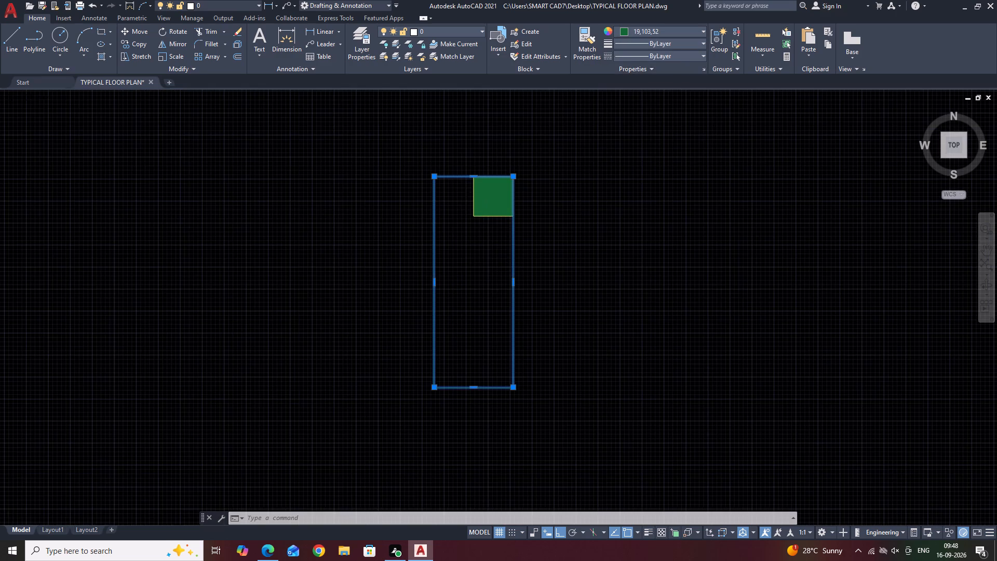
{"action": "key", "text": "Escape"}
{"action": "key", "text": "h"}
{"action": "key", "text": "space"}
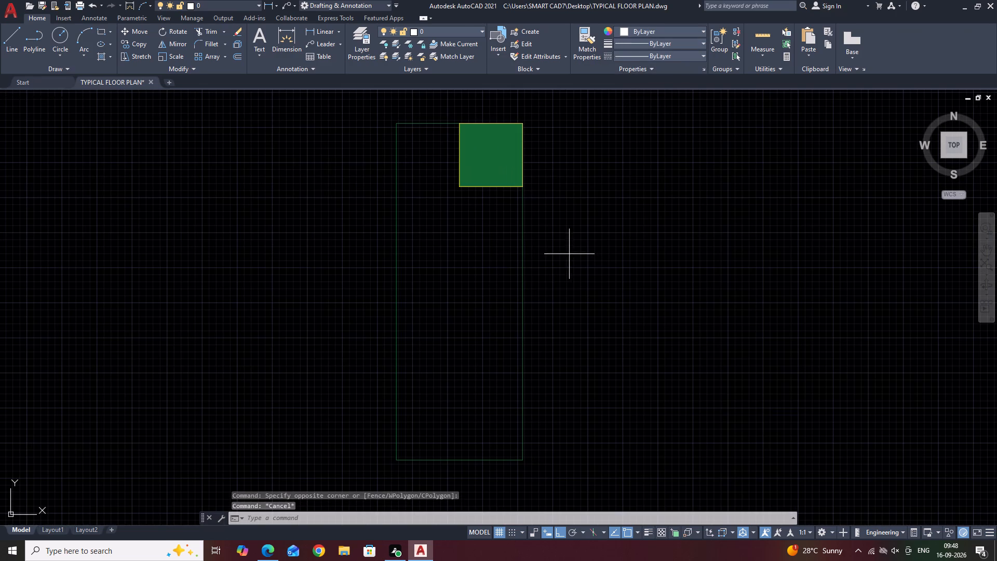
{"action": "left_click", "coordinate": [298, 42]}
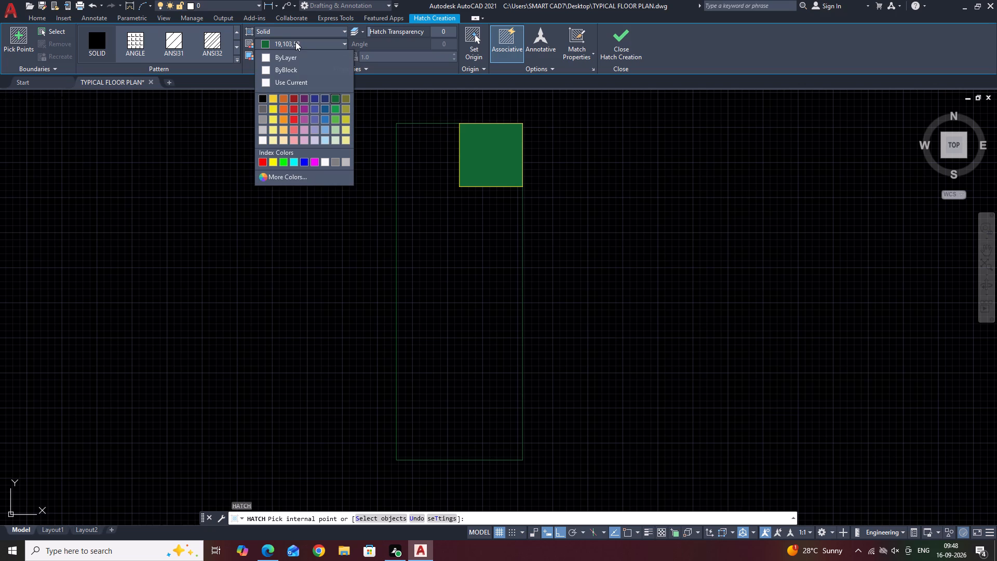
{"action": "left_click", "coordinate": [314, 158]}
{"action": "left_click", "coordinate": [450, 239]}
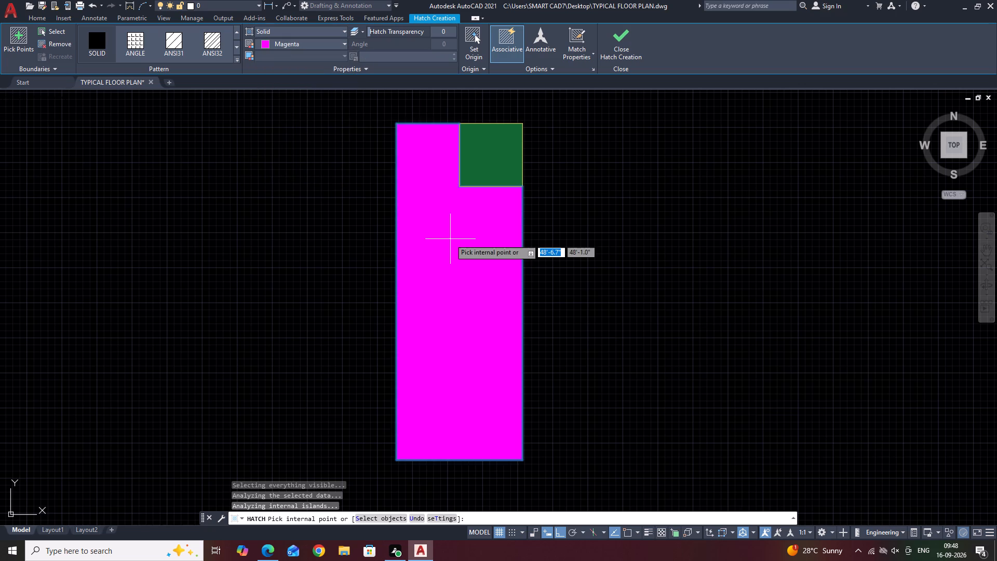
{"action": "key", "text": "Escape"}
Move the hatched rectangle detail by its upper-right corner to where the window wall meets the central room's left wall.
{"action": "scroll", "coordinate": [580, 207], "scroll_direction": "down", "scroll_amount": 4}
{"action": "left_click", "coordinate": [520, 188]}
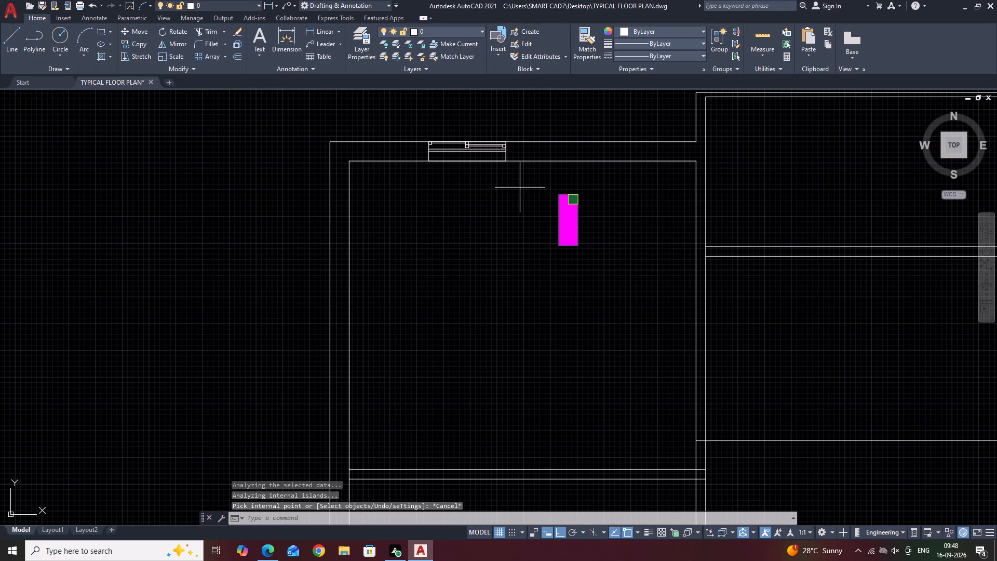
{"action": "left_click", "coordinate": [594, 282]}
{"action": "middle_click_drag", "start_coordinate": [576, 212], "coordinate": [540, 265]}
{"action": "key", "text": "m"}
{"action": "key", "text": "space"}
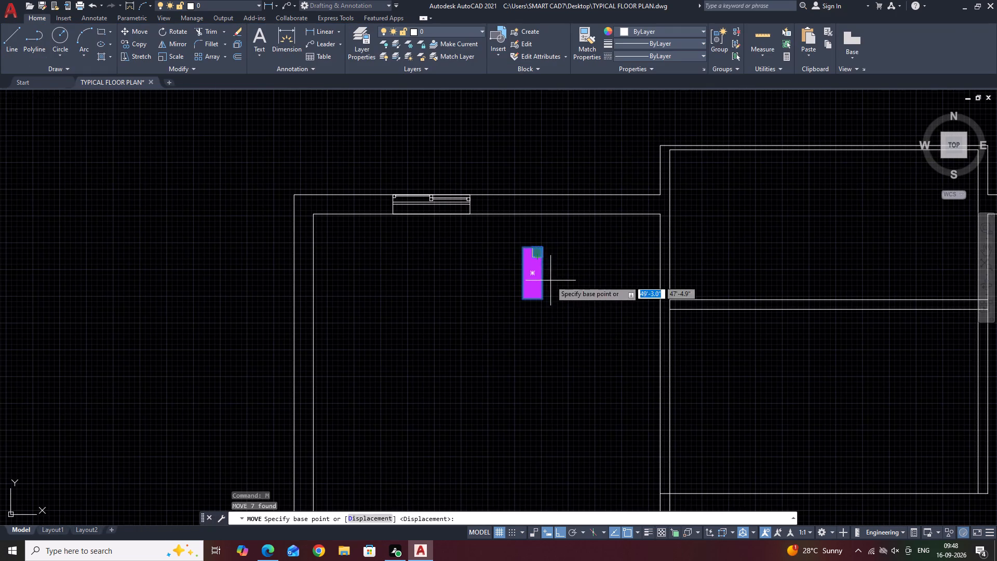
{"action": "left_click", "coordinate": [545, 249]}
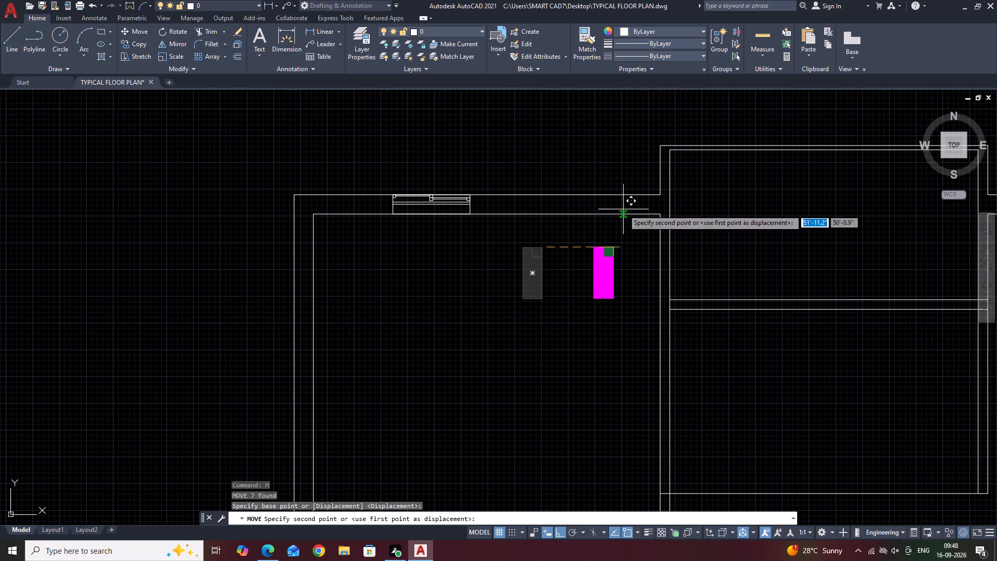
{"action": "scroll", "coordinate": [657, 209], "scroll_direction": "up", "scroll_amount": 2}
{"action": "left_click", "coordinate": [682, 170]}
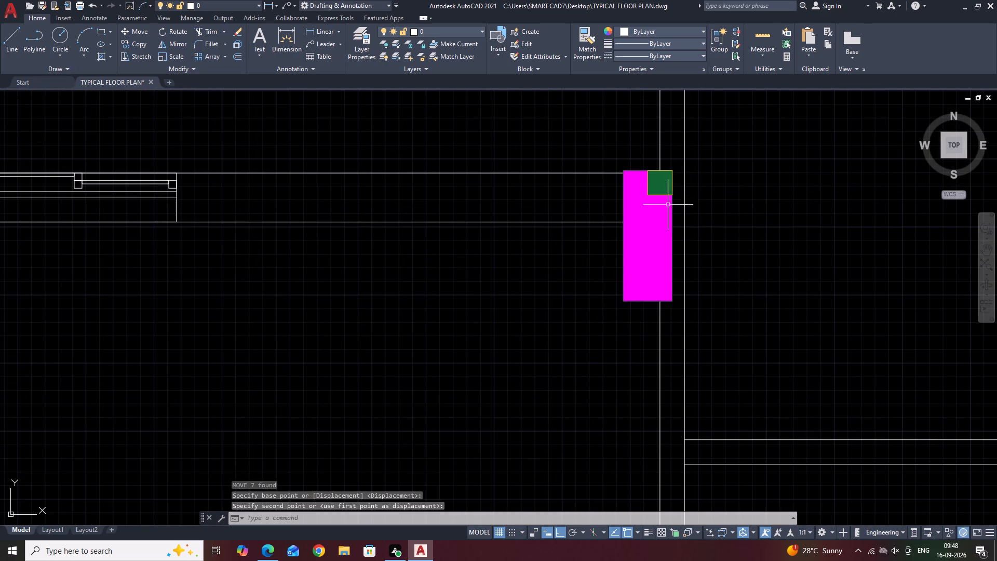
{"action": "key", "text": "Escape"}
Move the hatched rectangle detail horizontally so its right edge aligns with the inner face of the central room's left wall.
{"action": "left_click", "coordinate": [593, 139]}
{"action": "left_click", "coordinate": [683, 331]}
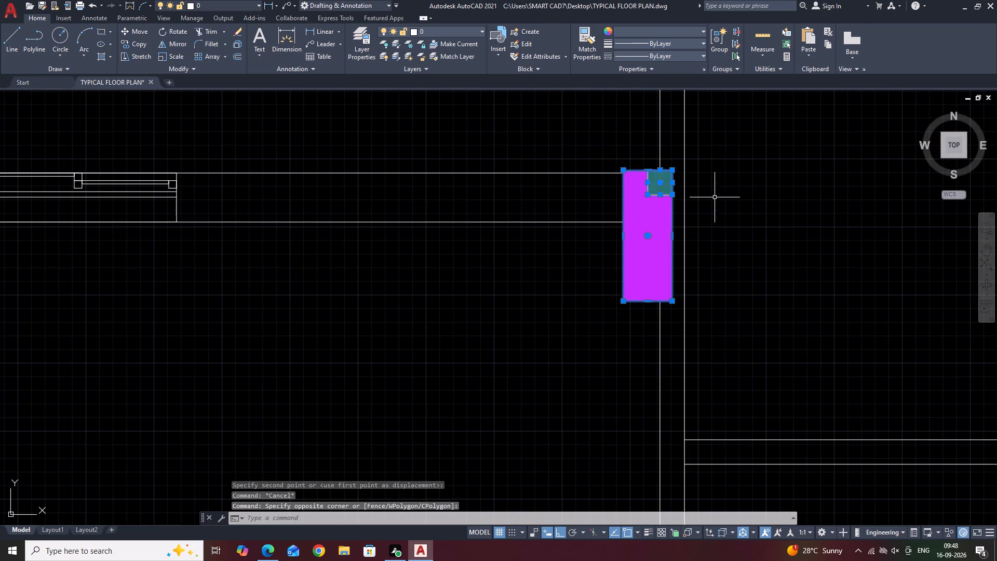
{"action": "middle_click_drag", "start_coordinate": [706, 197], "coordinate": [526, 284]}
{"action": "key", "text": "m"}
{"action": "key", "text": "space"}
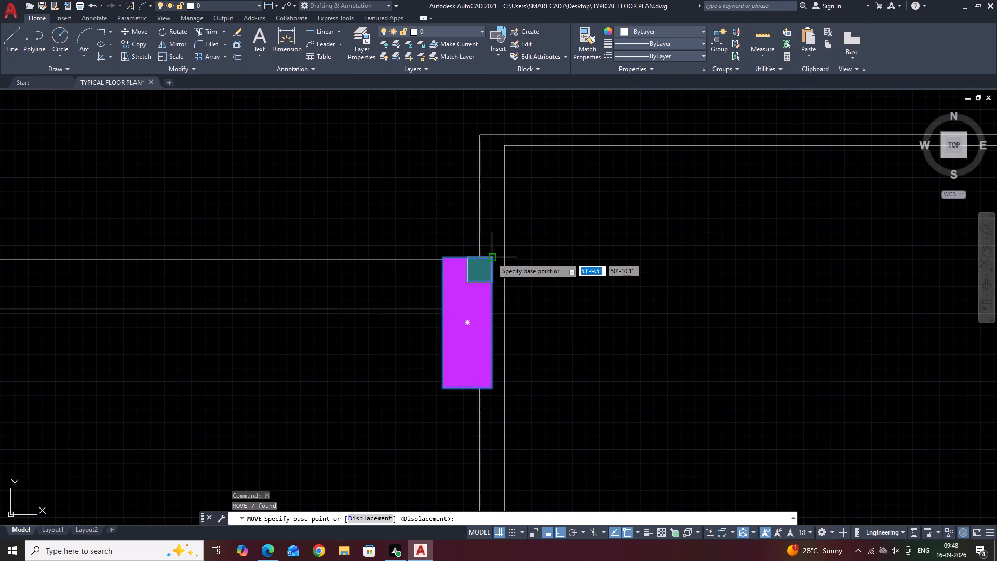
{"action": "left_click", "coordinate": [491, 258]}
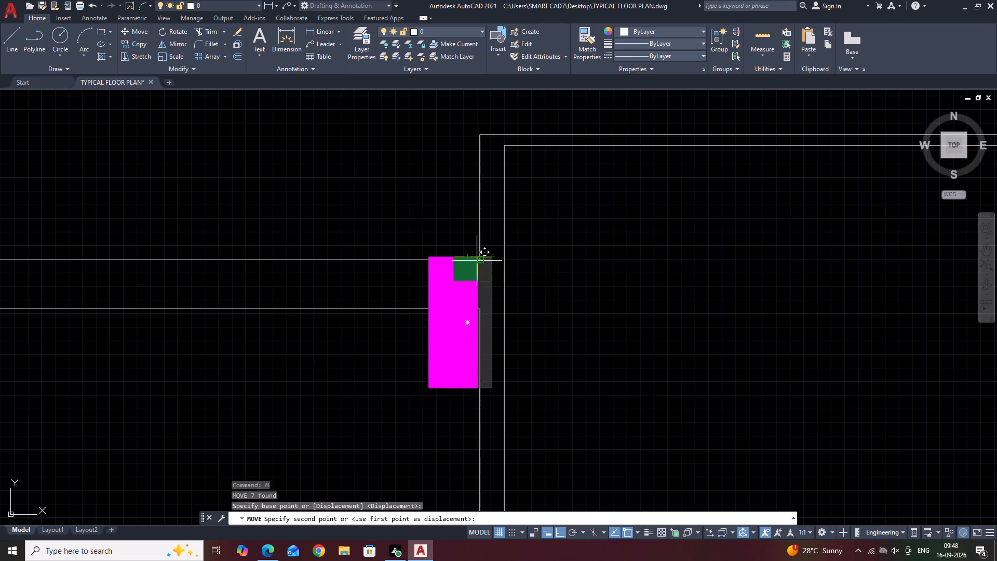
{"action": "left_click", "coordinate": [506, 262]}
Move the hatched rectangle detail down so its top edge aligns with the outer line of the window wall.
{"action": "scroll", "coordinate": [454, 260], "scroll_direction": "up", "scroll_amount": 2}
{"action": "left_click", "coordinate": [436, 211]}
{"action": "scroll", "coordinate": [460, 241], "scroll_direction": "down", "scroll_amount": 2}
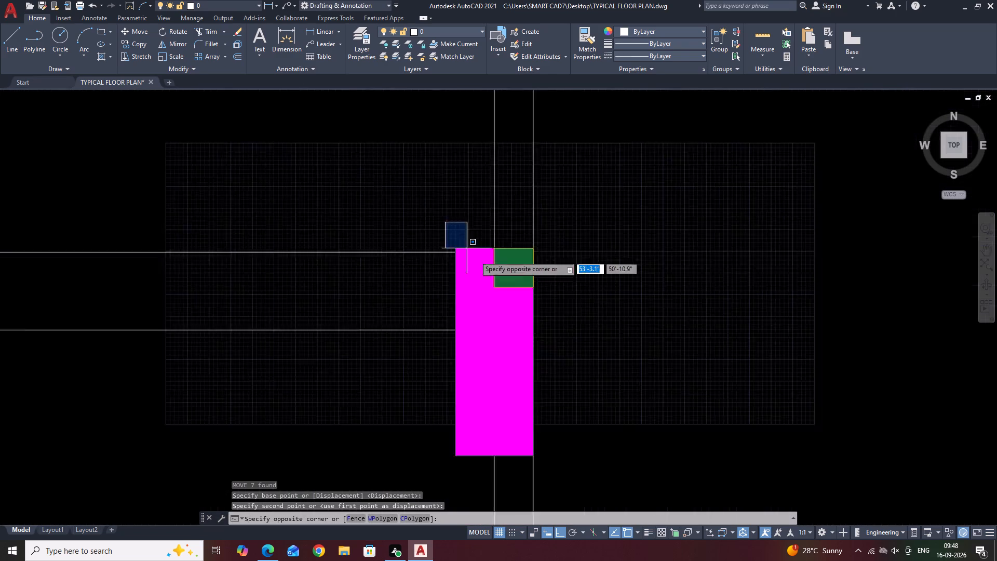
{"action": "left_click", "coordinate": [527, 397]}
{"action": "middle_click_drag", "start_coordinate": [514, 277], "coordinate": [519, 305]}
{"action": "key", "text": "m"}
{"action": "key", "text": "space"}
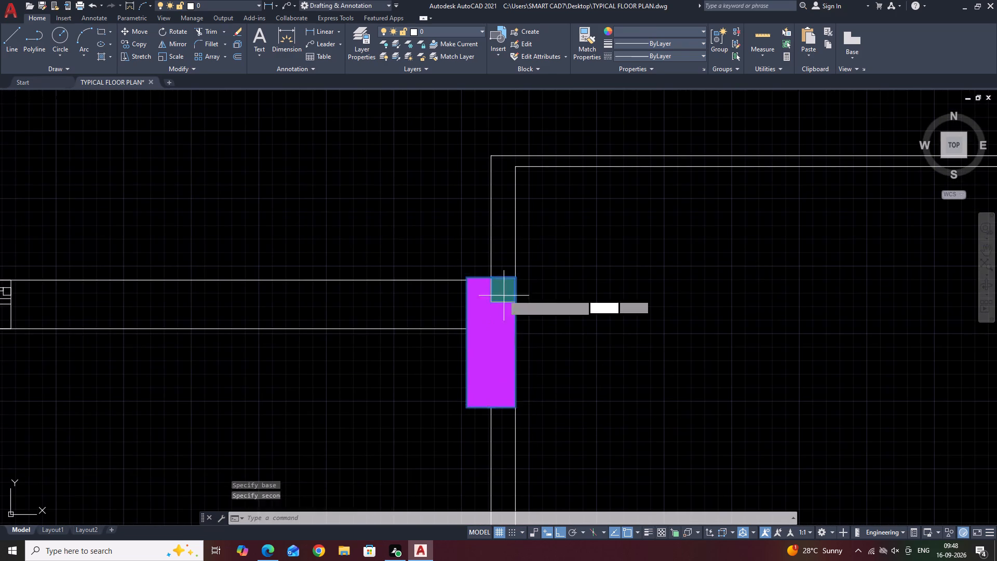
{"action": "scroll", "coordinate": [481, 276], "scroll_direction": "up", "scroll_amount": 4}
{"action": "left_click", "coordinate": [515, 268]}
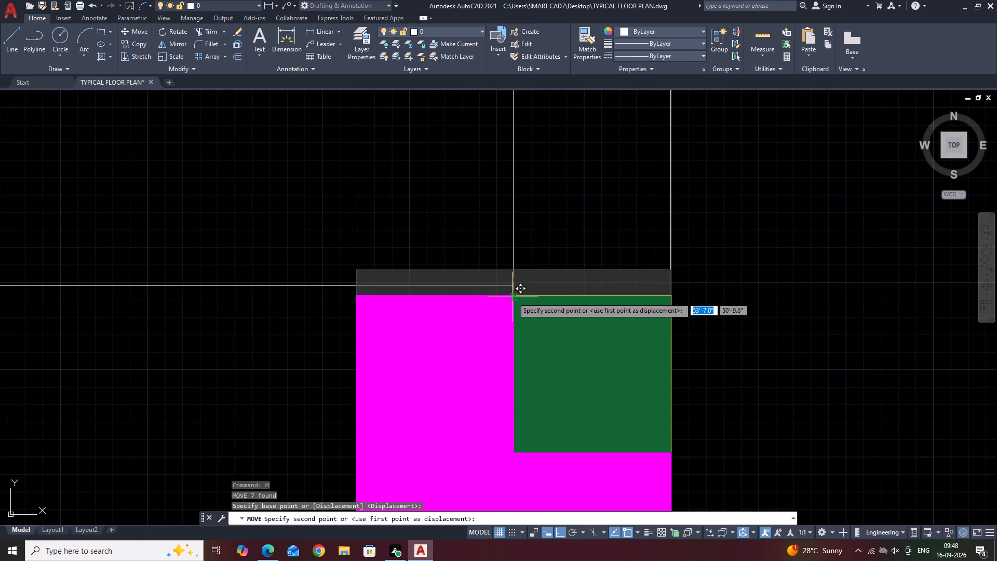
{"action": "left_click", "coordinate": [513, 289]}
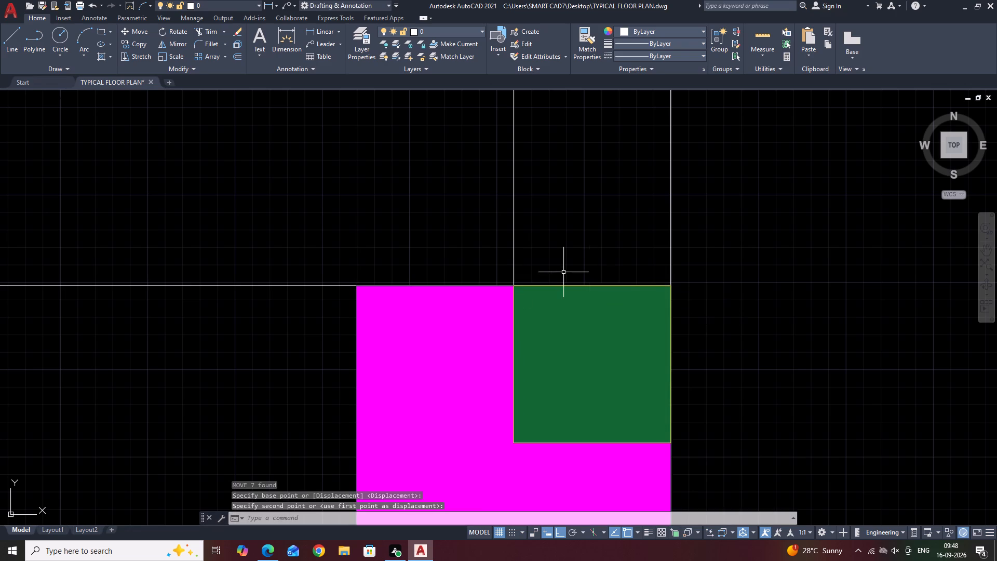
Trim the two partition line ends that cross the right wall of the central upper room.
{"action": "scroll", "coordinate": [697, 296], "scroll_direction": "down", "scroll_amount": 3}
{"action": "middle_click_drag", "start_coordinate": [747, 328], "coordinate": [651, 243]}
{"action": "scroll", "coordinate": [599, 435], "scroll_direction": "up", "scroll_amount": 3}
{"action": "scroll", "coordinate": [576, 389], "scroll_direction": "up", "scroll_amount": 3}
{"action": "scroll", "coordinate": [560, 319], "scroll_direction": "up", "scroll_amount": 3}
{"action": "scroll", "coordinate": [601, 285], "scroll_direction": "down", "scroll_amount": 5}
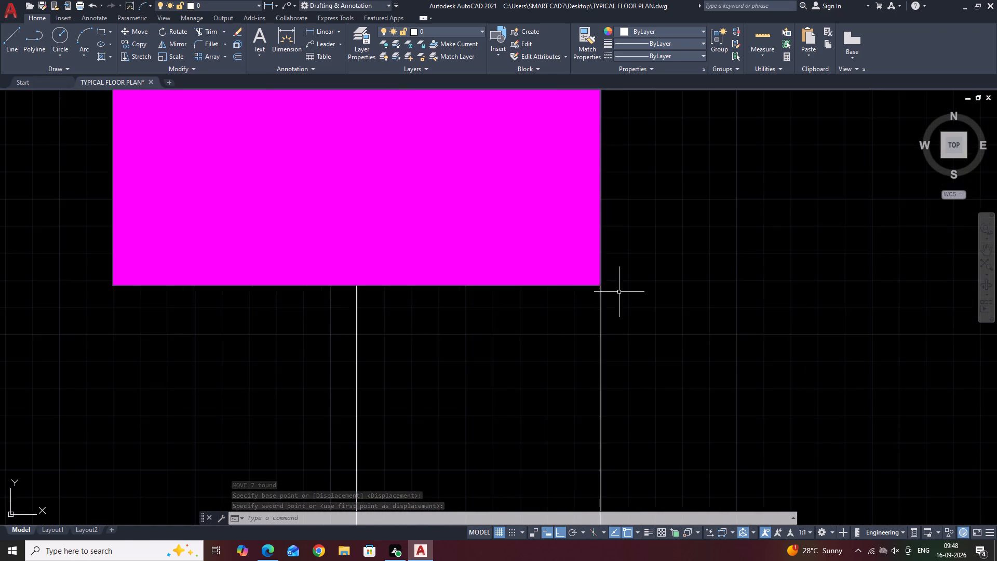
{"action": "scroll", "coordinate": [619, 292], "scroll_direction": "down", "scroll_amount": 7}
{"action": "middle_click_drag", "start_coordinate": [702, 263], "coordinate": [670, 277]}
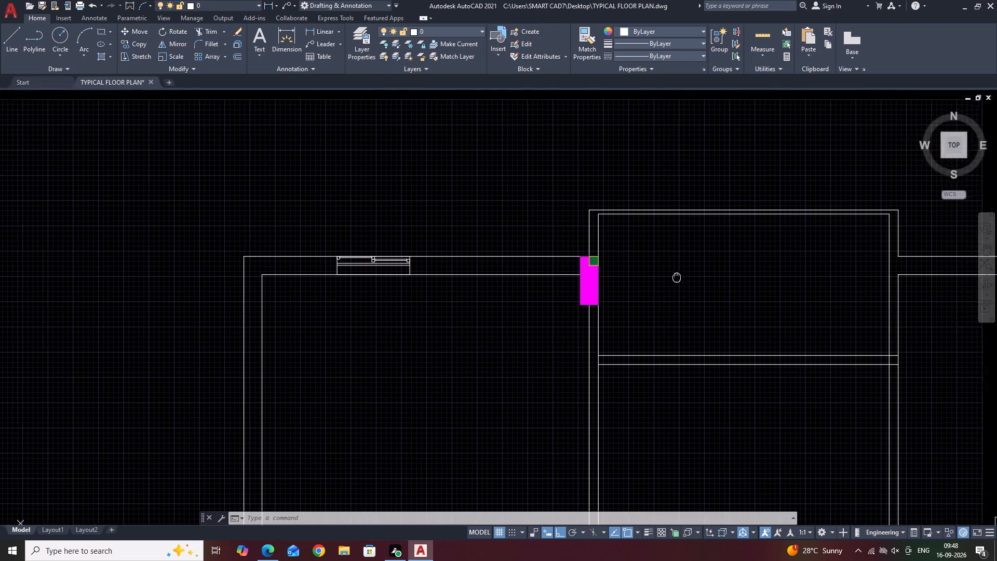
{"action": "middle_click_drag", "start_coordinate": [670, 277], "coordinate": [592, 275]}
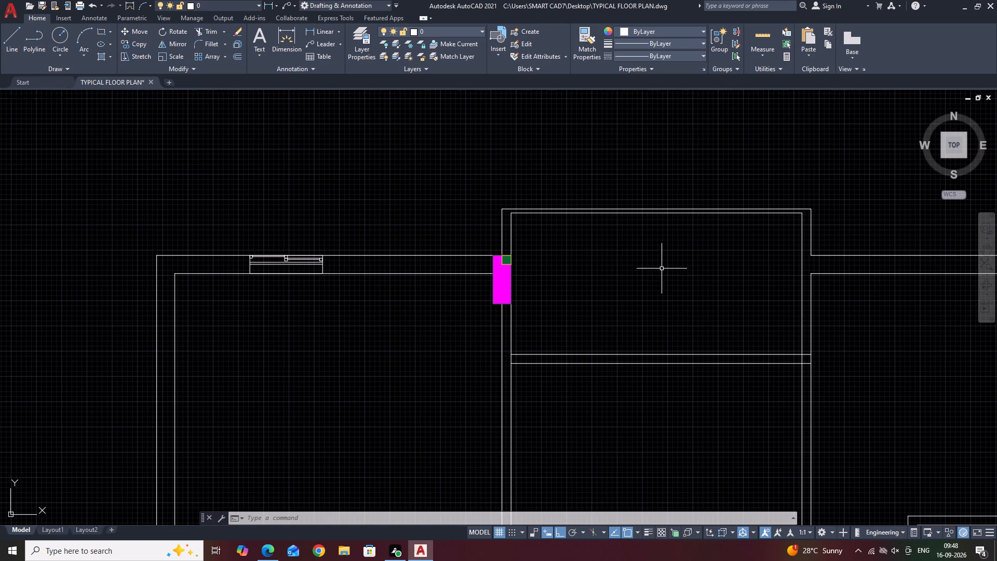
{"action": "middle_click_drag", "start_coordinate": [666, 270], "coordinate": [547, 242]}
{"action": "scroll", "coordinate": [604, 253], "scroll_direction": "down", "scroll_amount": 1}
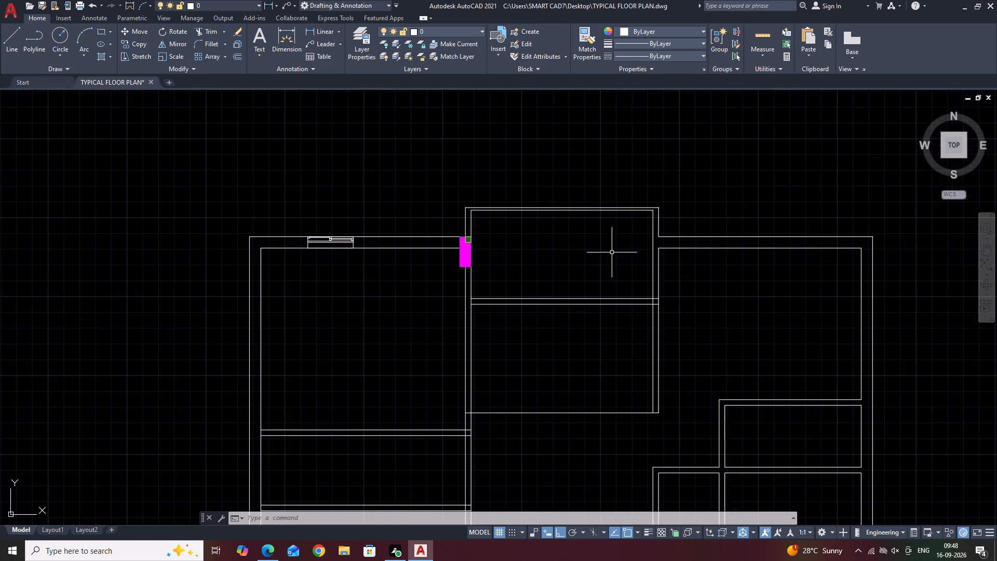
{"action": "middle_click_drag", "start_coordinate": [741, 322], "coordinate": [657, 269]}
{"action": "type", "text": "TR"}
{"action": "key", "text": "space"}
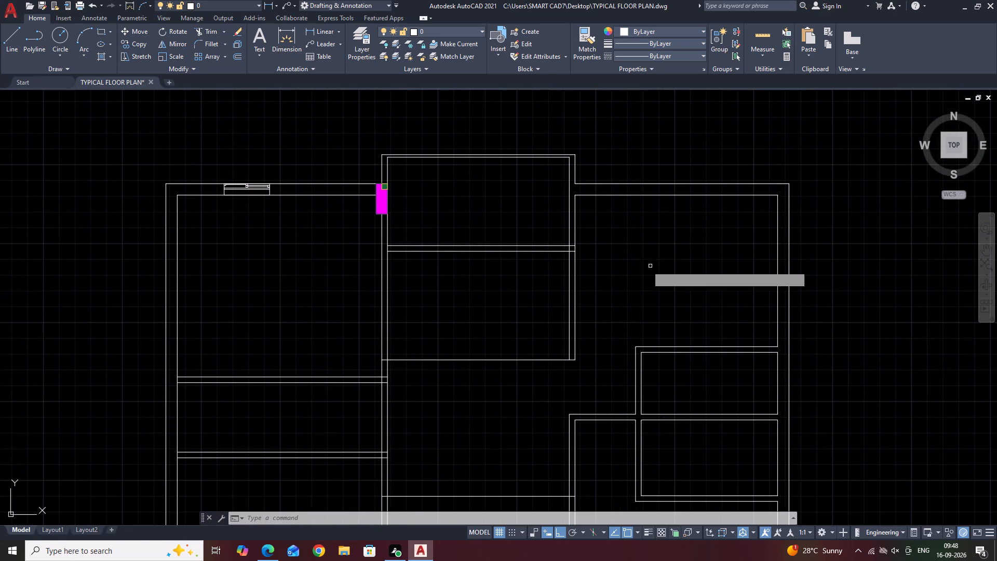
{"action": "scroll", "coordinate": [575, 261], "scroll_direction": "up", "scroll_amount": 3}
{"action": "left_click", "coordinate": [557, 193]}
{"action": "left_click", "coordinate": [553, 243]}
{"action": "scroll", "coordinate": [581, 211], "scroll_direction": "down", "scroll_amount": 5}
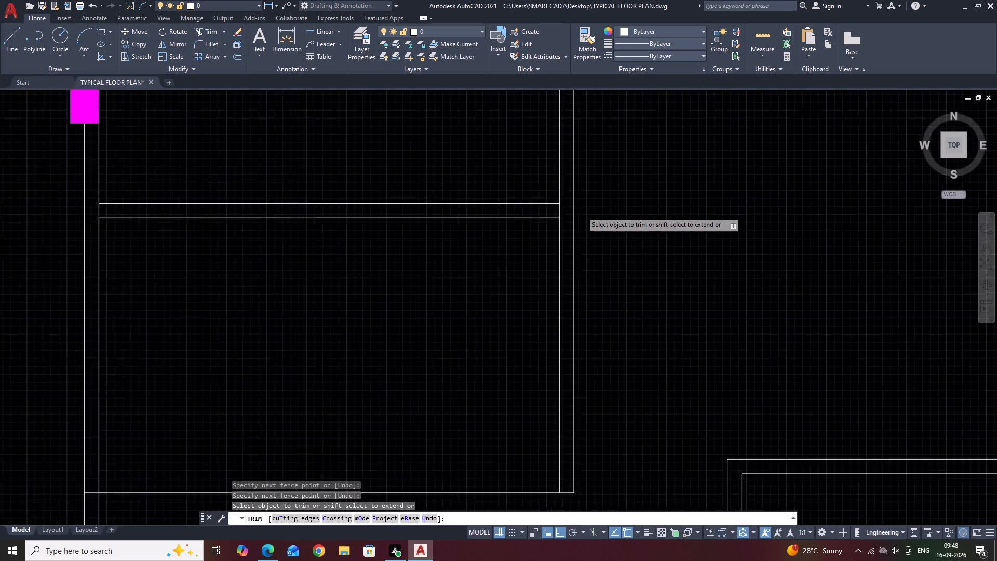
{"action": "key", "text": "Escape"}
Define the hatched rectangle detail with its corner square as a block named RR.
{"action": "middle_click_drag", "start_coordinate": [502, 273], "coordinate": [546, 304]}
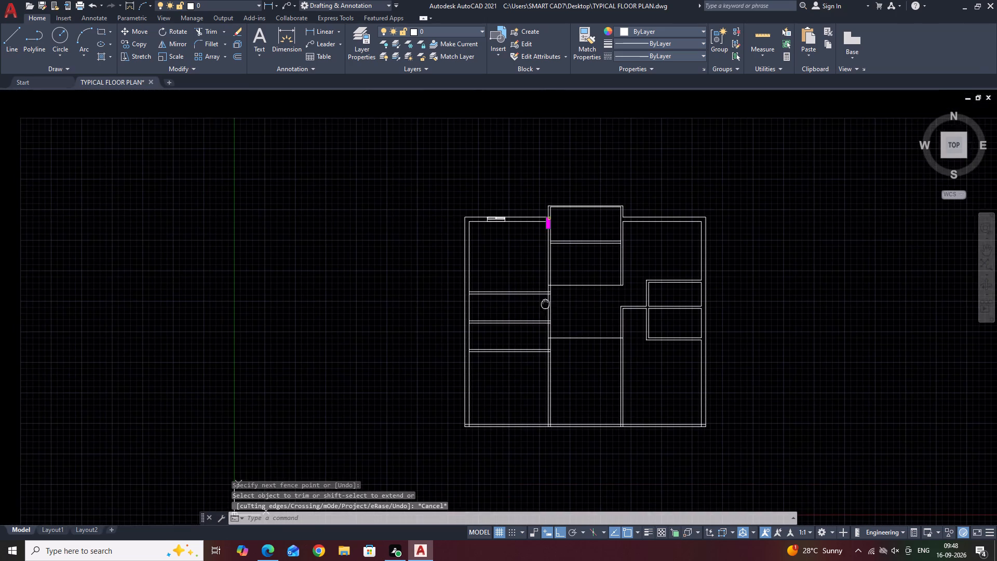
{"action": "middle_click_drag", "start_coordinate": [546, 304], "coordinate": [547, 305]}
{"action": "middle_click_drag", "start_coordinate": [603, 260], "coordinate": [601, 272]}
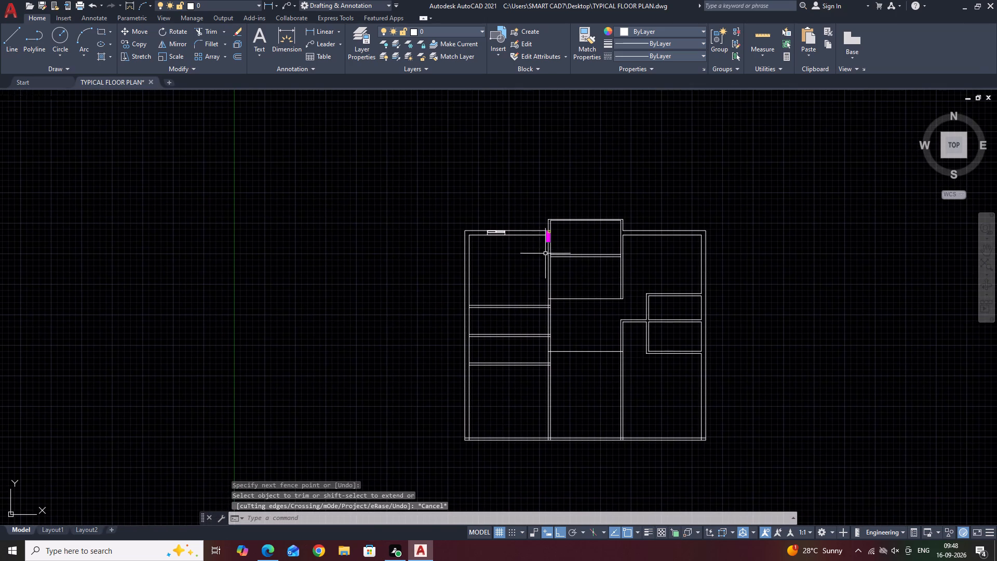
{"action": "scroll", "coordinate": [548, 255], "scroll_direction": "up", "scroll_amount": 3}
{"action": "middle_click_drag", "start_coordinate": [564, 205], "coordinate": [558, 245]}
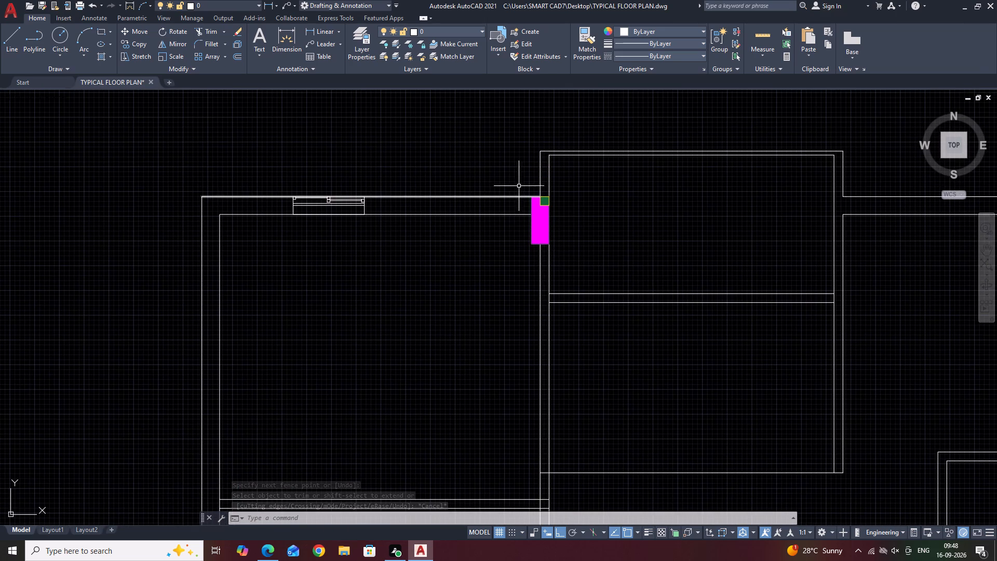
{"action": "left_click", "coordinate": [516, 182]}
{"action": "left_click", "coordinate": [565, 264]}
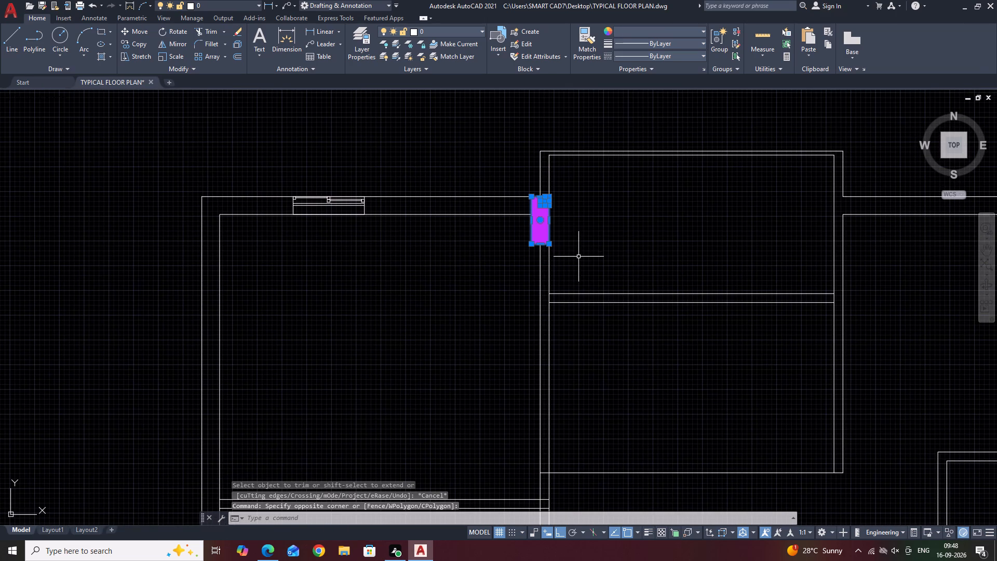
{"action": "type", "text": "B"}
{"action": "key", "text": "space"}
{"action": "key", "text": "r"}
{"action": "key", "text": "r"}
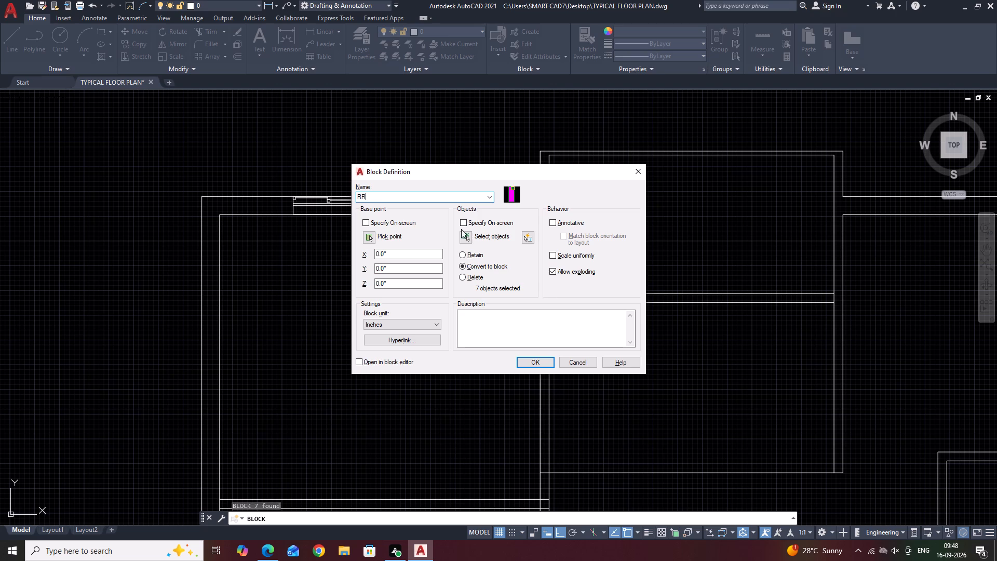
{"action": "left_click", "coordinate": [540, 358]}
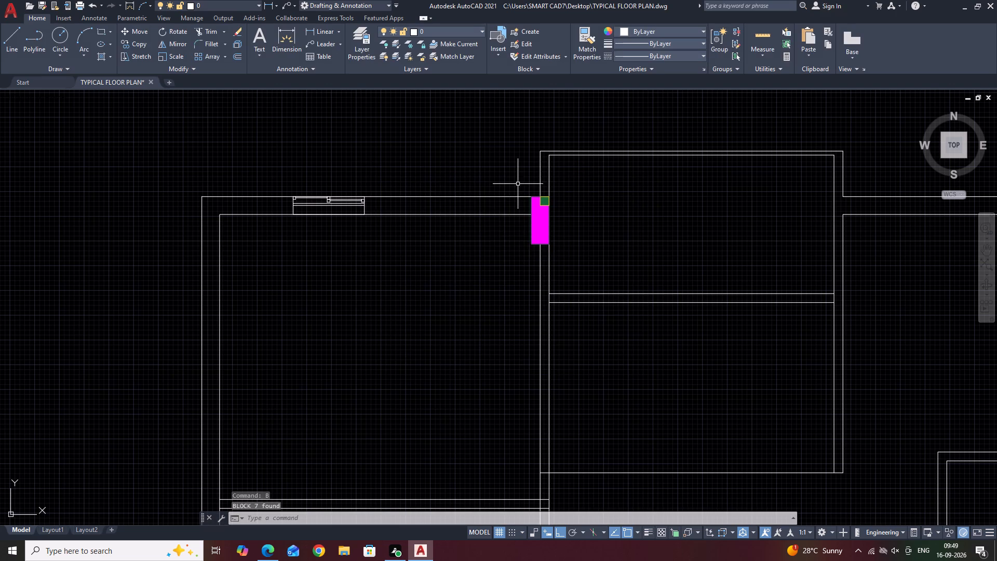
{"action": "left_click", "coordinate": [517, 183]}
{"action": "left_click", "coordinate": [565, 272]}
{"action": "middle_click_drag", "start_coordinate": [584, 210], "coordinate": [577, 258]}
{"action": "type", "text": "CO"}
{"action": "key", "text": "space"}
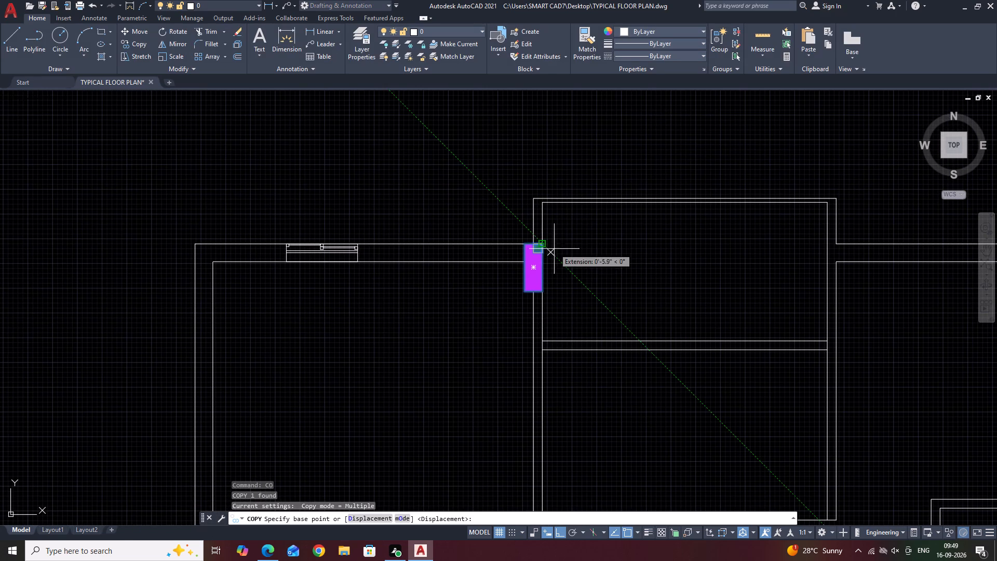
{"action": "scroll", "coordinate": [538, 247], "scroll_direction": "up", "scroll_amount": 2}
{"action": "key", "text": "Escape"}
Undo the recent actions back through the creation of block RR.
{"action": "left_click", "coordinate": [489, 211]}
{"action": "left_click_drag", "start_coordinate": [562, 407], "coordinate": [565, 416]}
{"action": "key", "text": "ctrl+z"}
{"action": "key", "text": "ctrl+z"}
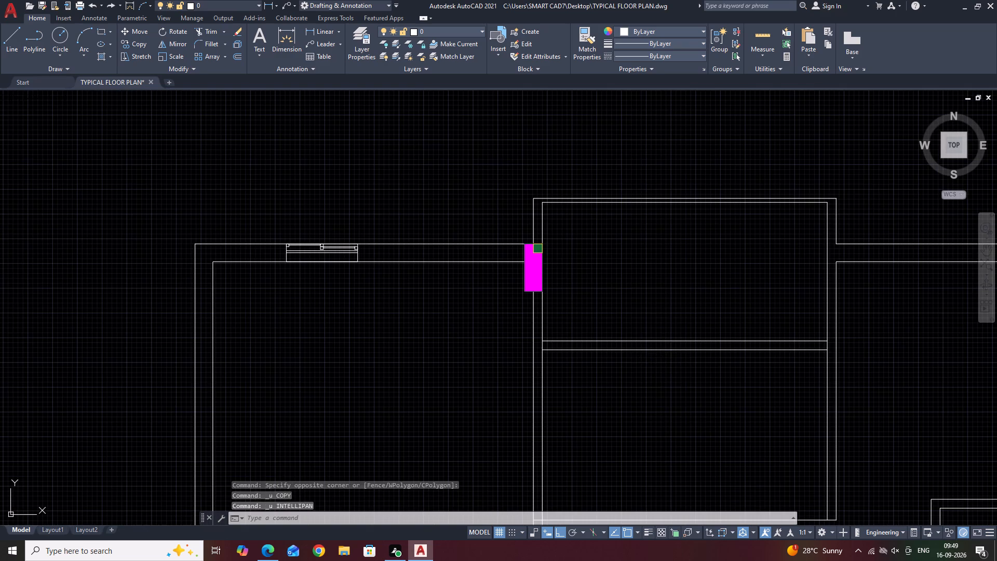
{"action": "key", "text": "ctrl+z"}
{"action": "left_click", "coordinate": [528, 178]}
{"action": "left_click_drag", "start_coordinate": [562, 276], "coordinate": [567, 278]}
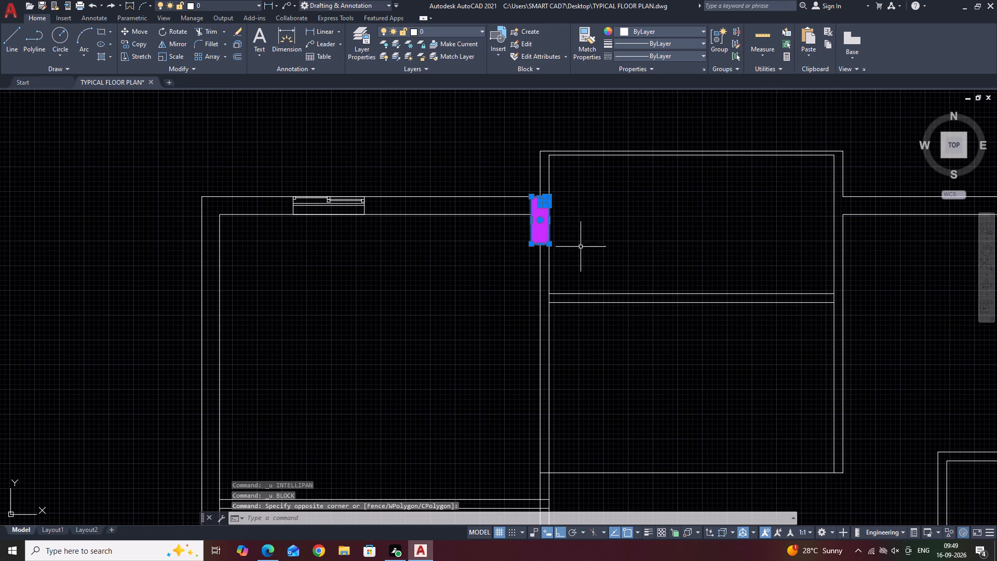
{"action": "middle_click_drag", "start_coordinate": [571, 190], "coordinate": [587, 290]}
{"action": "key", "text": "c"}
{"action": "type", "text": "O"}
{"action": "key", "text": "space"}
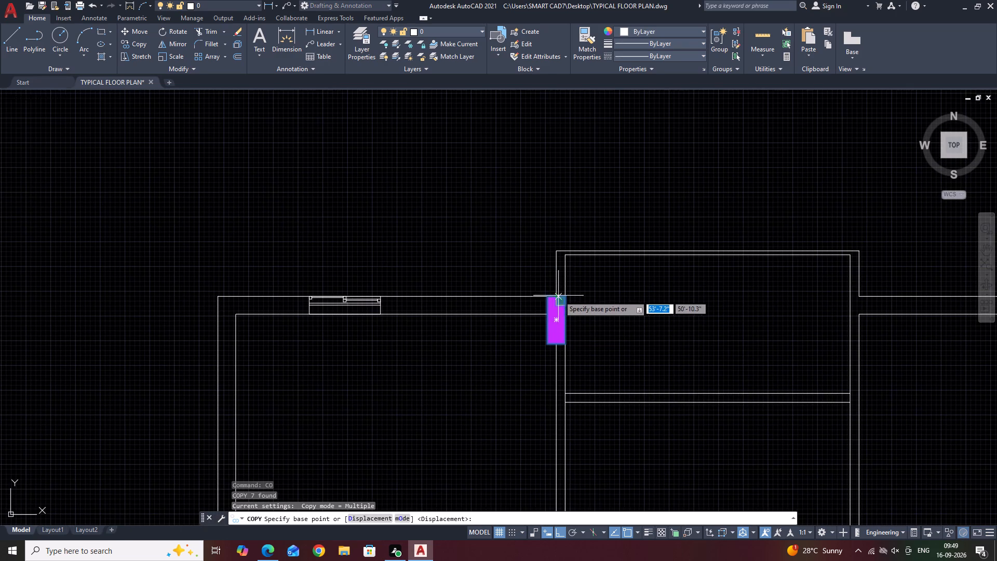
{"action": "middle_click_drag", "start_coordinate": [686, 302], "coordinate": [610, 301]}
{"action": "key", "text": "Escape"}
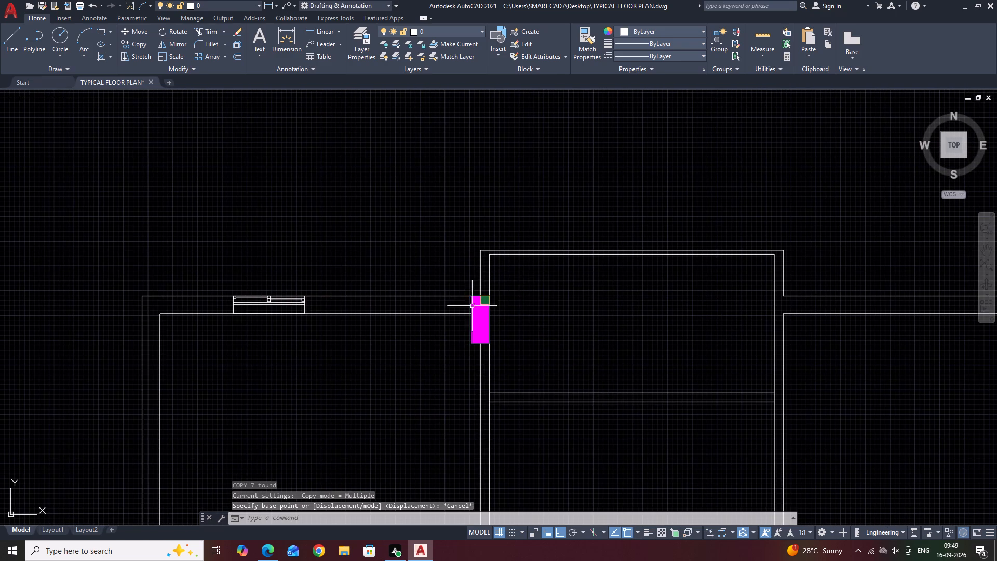
Mirror the hatched rectangle detail about the central upper room's vertical centreline onto its right wall, keeping the original.
{"action": "left_click", "coordinate": [459, 276]}
{"action": "left_click", "coordinate": [507, 356]}
{"action": "middle_click_drag", "start_coordinate": [546, 326], "coordinate": [473, 345]}
{"action": "key", "text": "m"}
{"action": "key", "text": "i"}
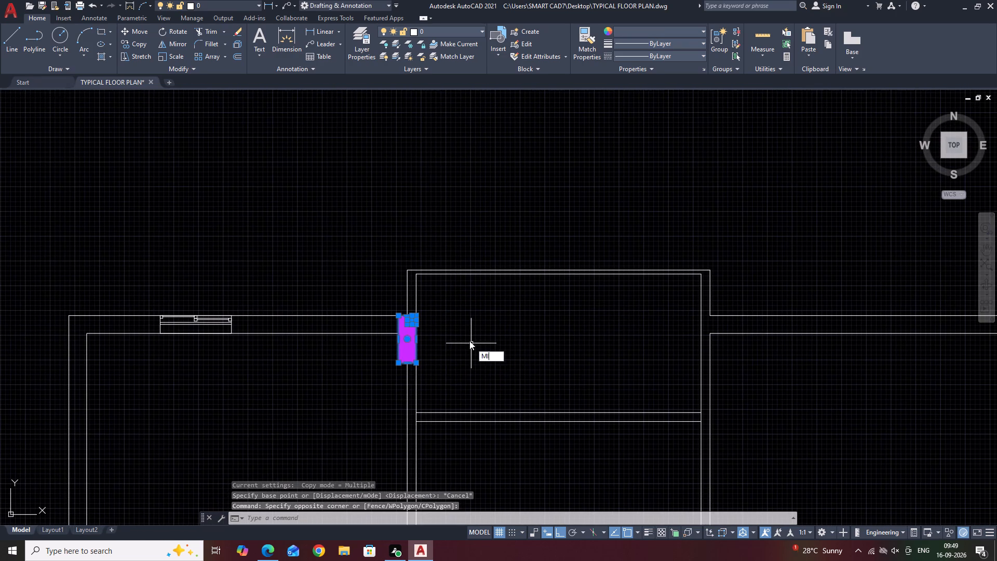
{"action": "key", "text": "space"}
{"action": "left_click", "coordinate": [557, 414]}
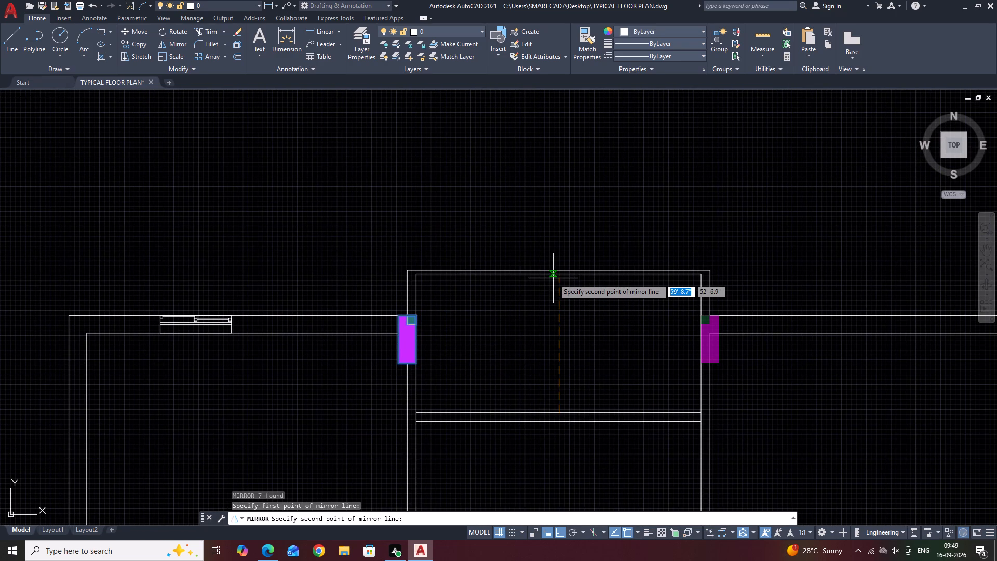
{"action": "left_click", "coordinate": [557, 272]}
{"action": "left_click_drag", "start_coordinate": [575, 313], "coordinate": [557, 272]}
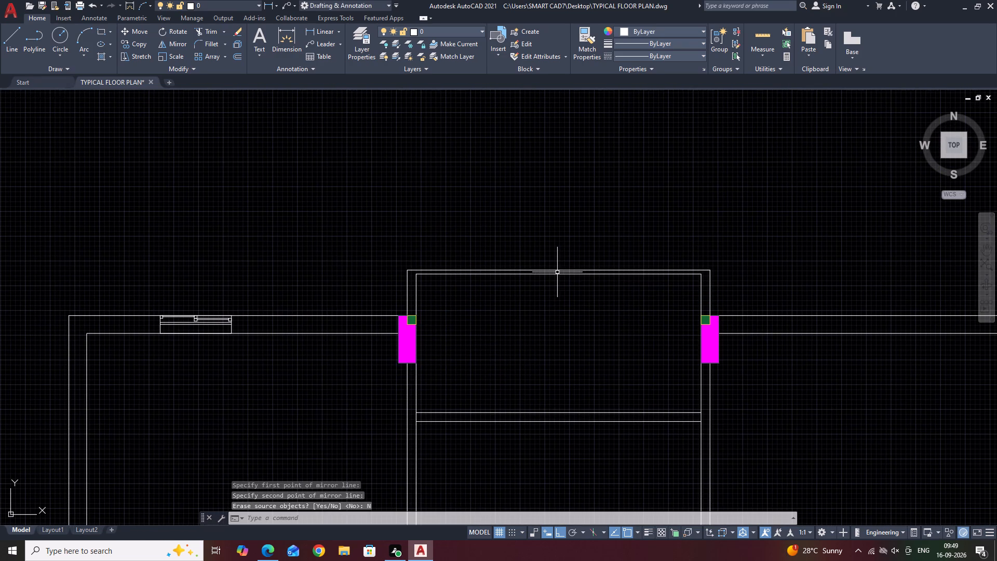
Mirror the central upper room's right-wall hatched detail about a horizontal line at that wall's mid-height, keeping the original.
{"action": "middle_click_drag", "start_coordinate": [752, 338], "coordinate": [596, 298]}
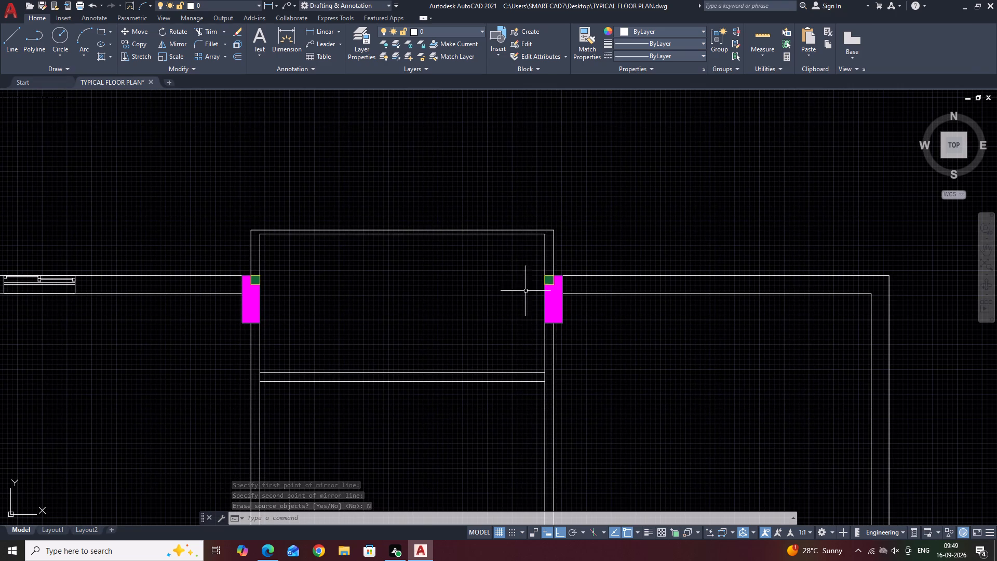
{"action": "middle_click_drag", "start_coordinate": [608, 303], "coordinate": [648, 212]}
{"action": "scroll", "coordinate": [648, 211], "scroll_direction": "up", "scroll_amount": 1}
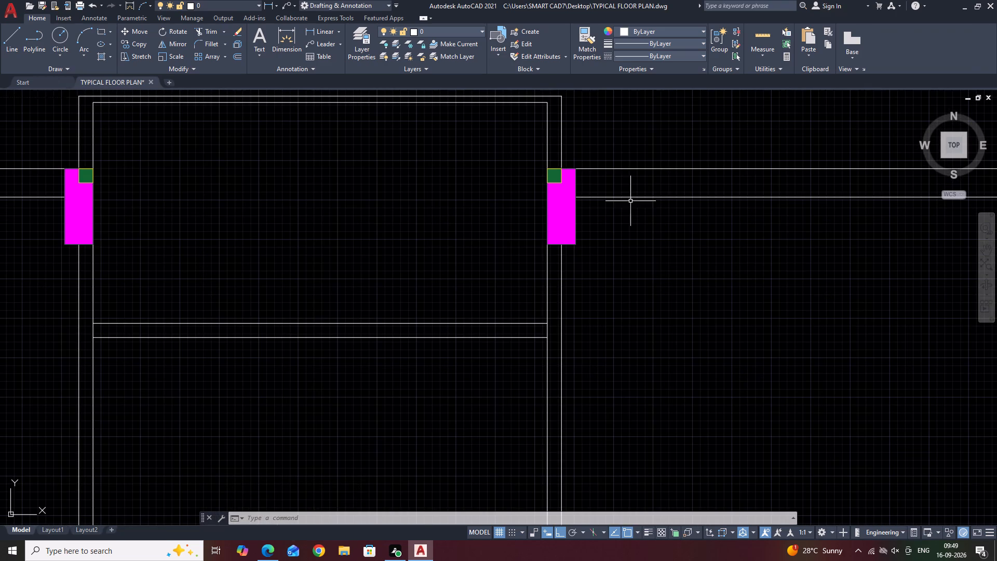
{"action": "left_click", "coordinate": [504, 135]}
{"action": "left_click", "coordinate": [614, 269]}
{"action": "middle_click_drag", "start_coordinate": [666, 199], "coordinate": [569, 151]}
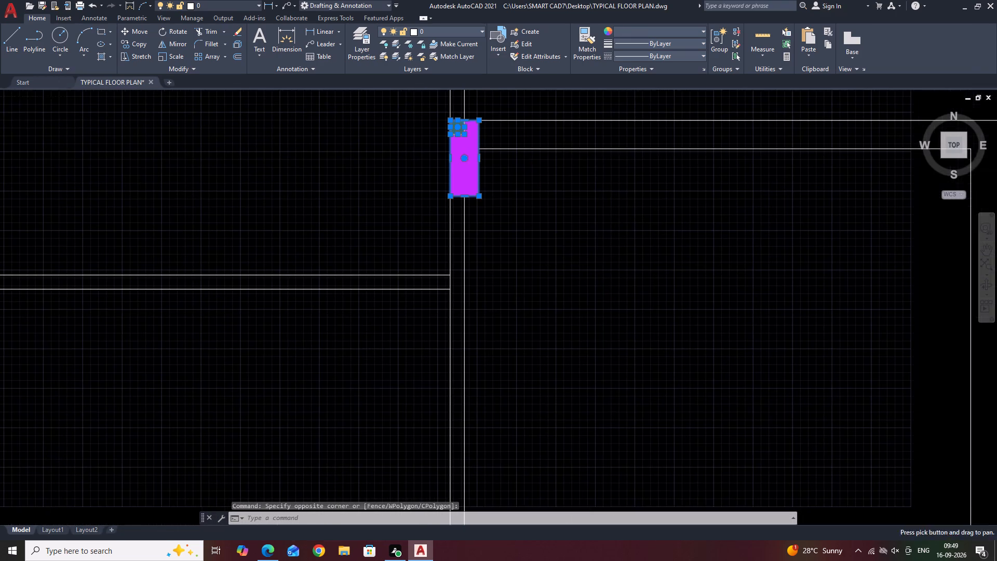
{"action": "type", "text": "MI"}
{"action": "key", "text": "space"}
{"action": "scroll", "coordinate": [573, 163], "scroll_direction": "down", "scroll_amount": 3}
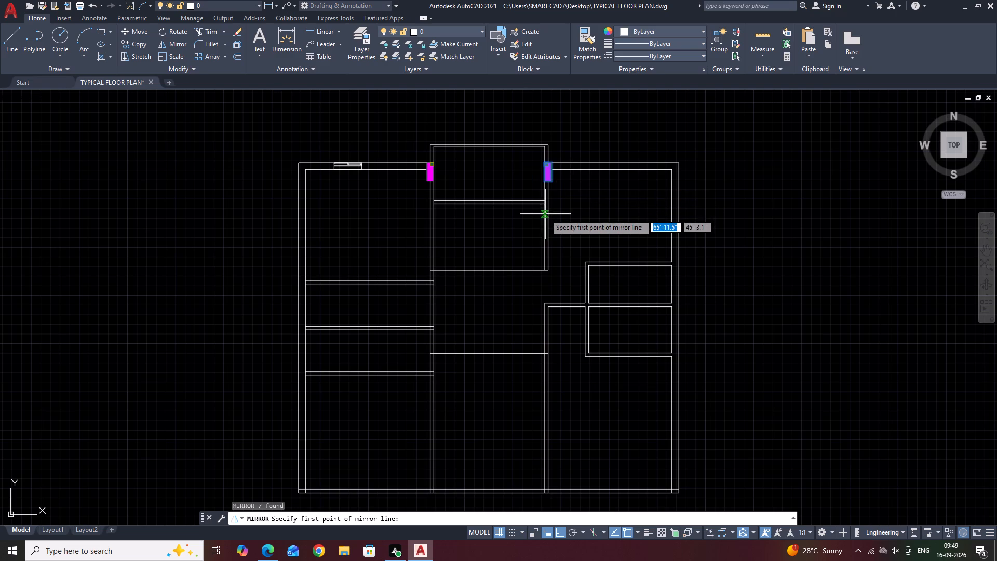
{"action": "left_click", "coordinate": [548, 213]}
{"action": "left_click", "coordinate": [617, 213]}
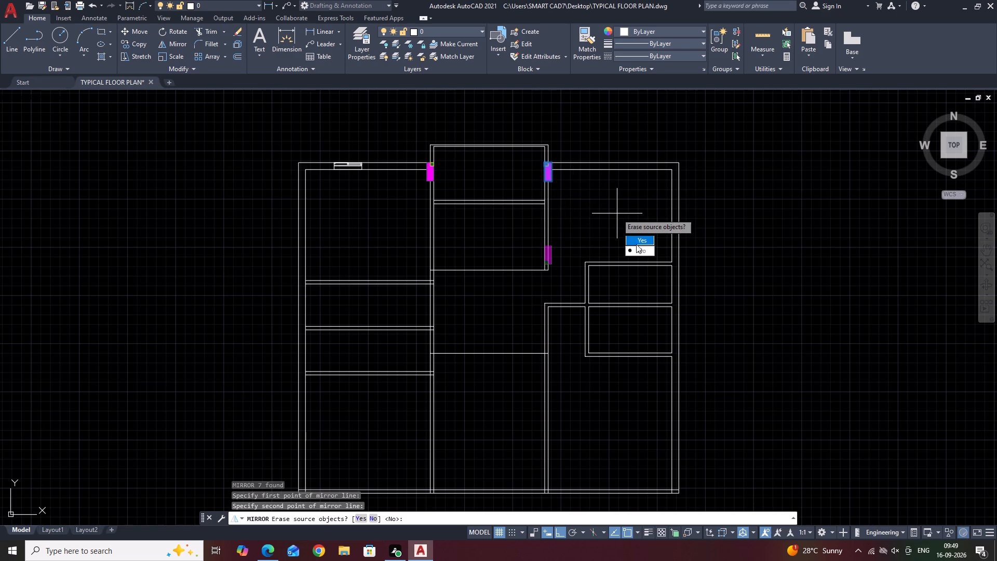
{"action": "left_click_drag", "start_coordinate": [641, 253], "coordinate": [617, 213]}
Move the mirrored detail down so its lower-left corner meets the lower end of the central room's right wall.
{"action": "middle_click_drag", "start_coordinate": [585, 239], "coordinate": [580, 170]}
{"action": "scroll", "coordinate": [534, 179], "scroll_direction": "up", "scroll_amount": 3}
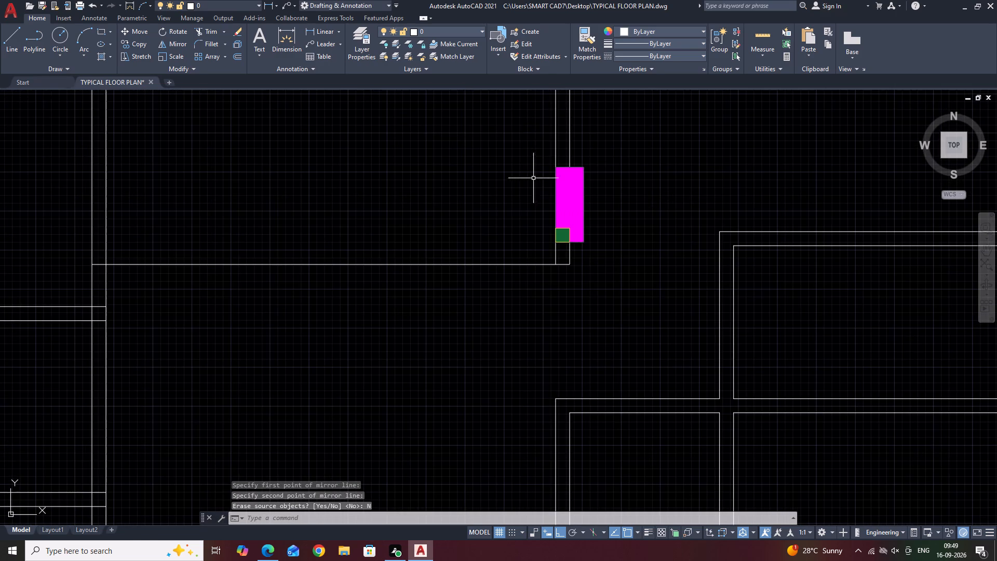
{"action": "left_click", "coordinate": [534, 148]}
{"action": "left_click", "coordinate": [614, 275]}
{"action": "type", "text": "M"}
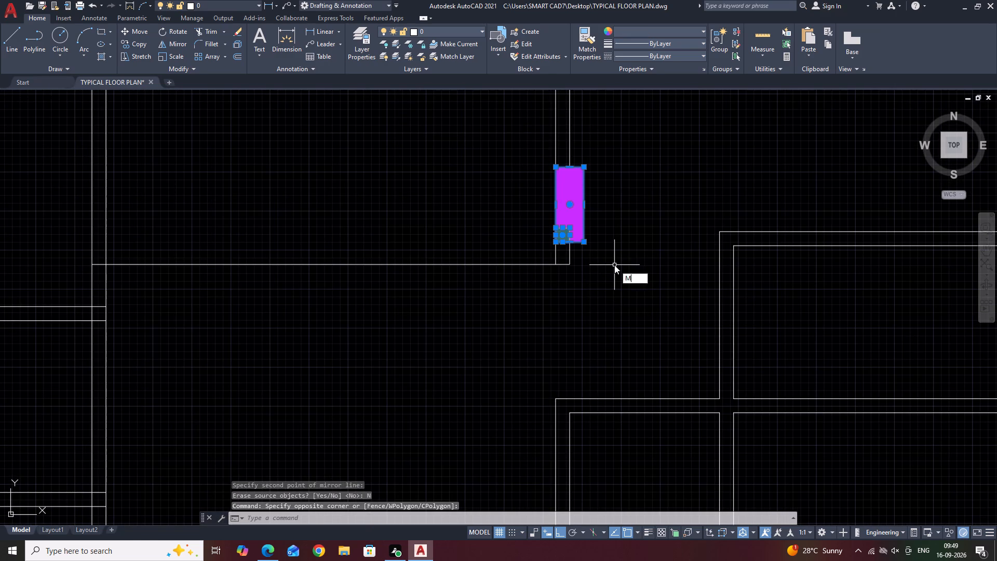
{"action": "key", "text": "space"}
{"action": "scroll", "coordinate": [538, 247], "scroll_direction": "up", "scroll_amount": 3}
{"action": "left_click", "coordinate": [600, 230]}
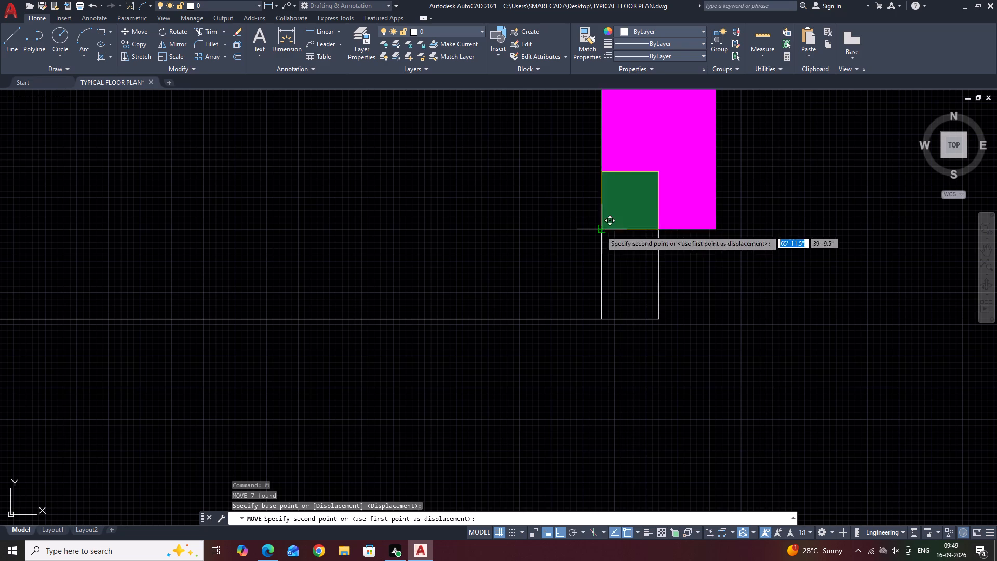
{"action": "left_click", "coordinate": [602, 318]}
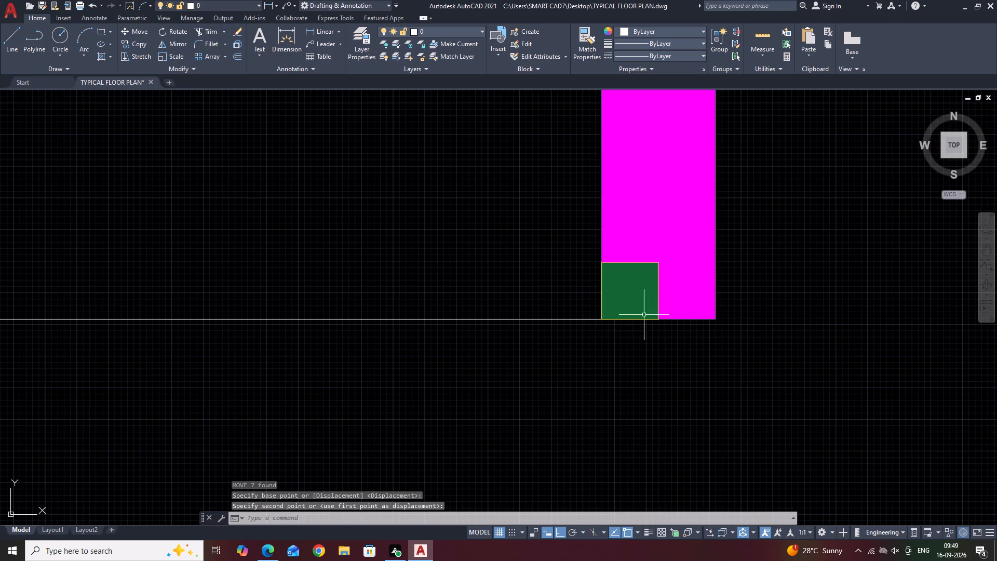
Copy the hatched detail at the top of the central room's left wall to a point lower on the same wall.
{"action": "scroll", "coordinate": [675, 306], "scroll_direction": "down", "scroll_amount": 3}
{"action": "middle_click_drag", "start_coordinate": [708, 279], "coordinate": [770, 353]}
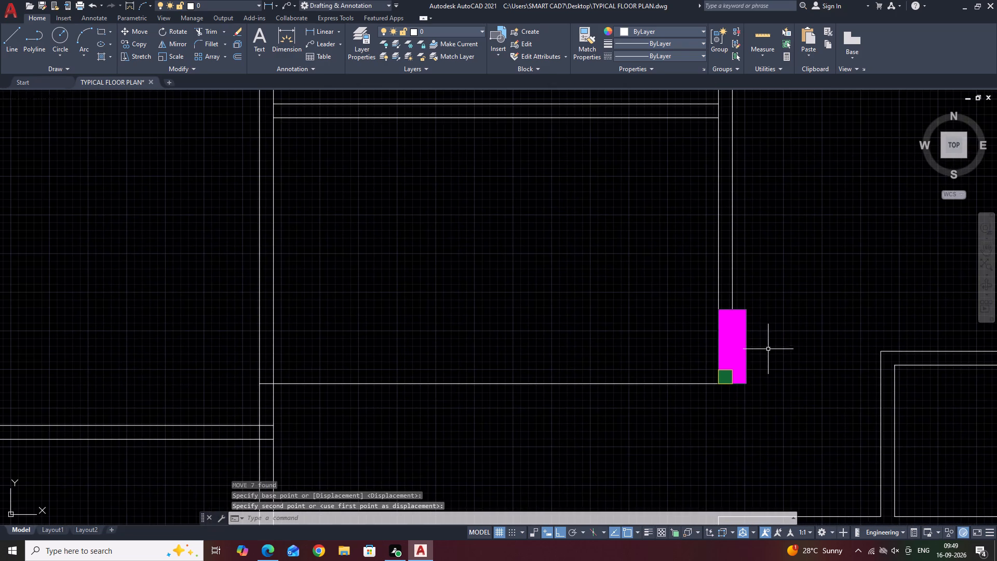
{"action": "middle_click_drag", "start_coordinate": [709, 385], "coordinate": [792, 415]}
{"action": "scroll", "coordinate": [767, 356], "scroll_direction": "down", "scroll_amount": 3}
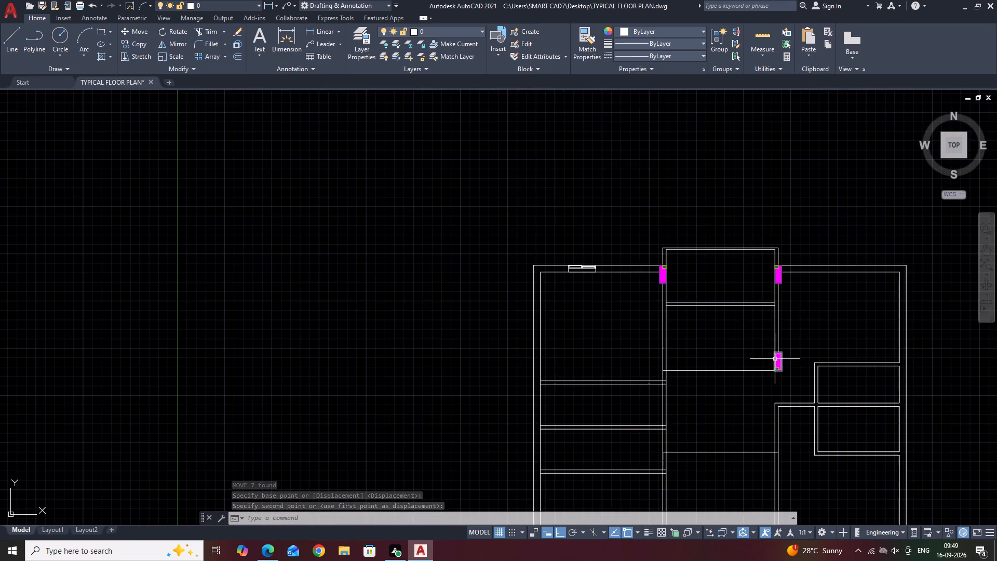
{"action": "scroll", "coordinate": [662, 257], "scroll_direction": "up", "scroll_amount": 3}
{"action": "middle_click_drag", "start_coordinate": [756, 303], "coordinate": [641, 154]}
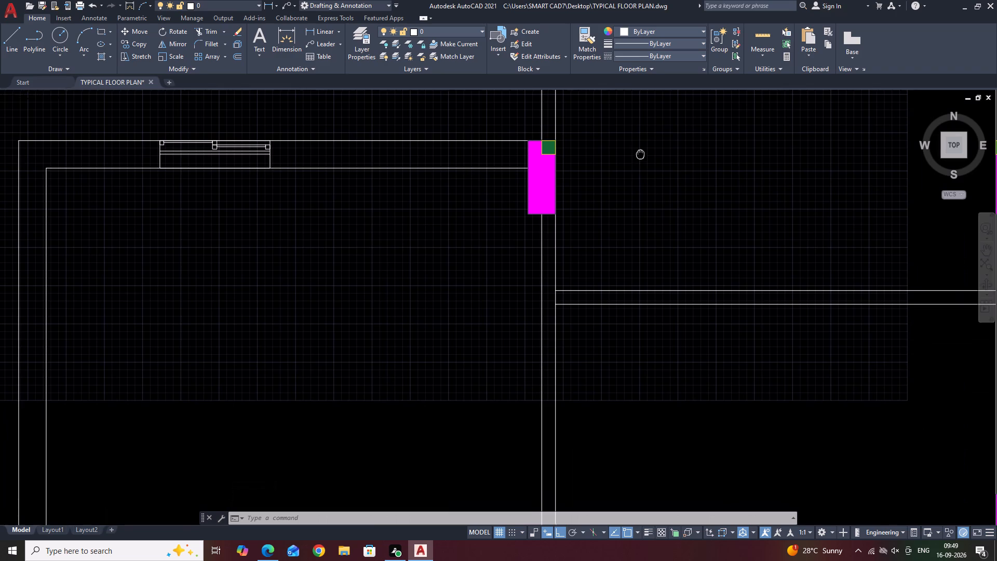
{"action": "middle_click_drag", "start_coordinate": [641, 154], "coordinate": [642, 151]}
{"action": "left_click", "coordinate": [509, 114]}
{"action": "left_click", "coordinate": [591, 229]}
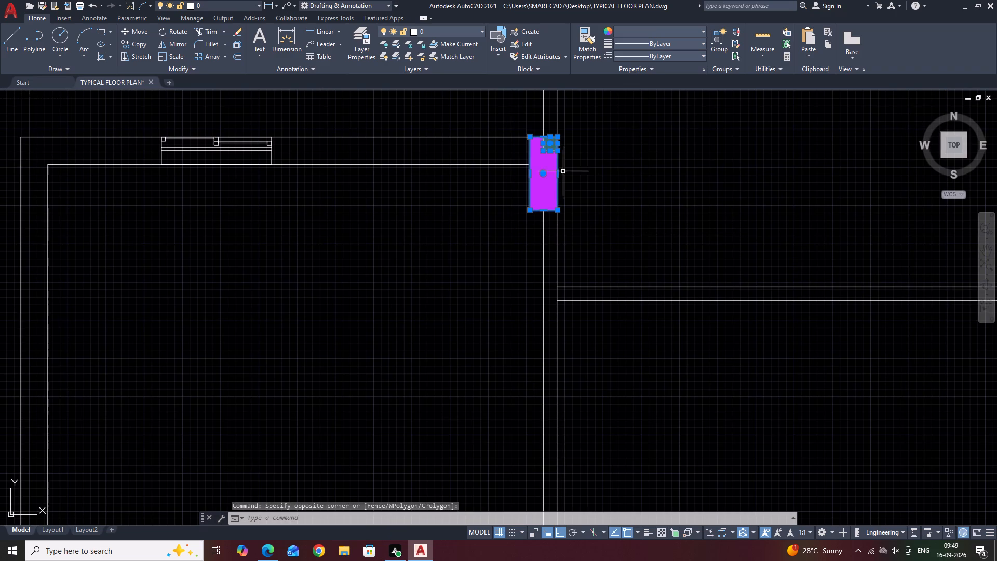
{"action": "left_click", "coordinate": [520, 118]}
{"action": "left_click", "coordinate": [576, 235]}
{"action": "key", "text": "c"}
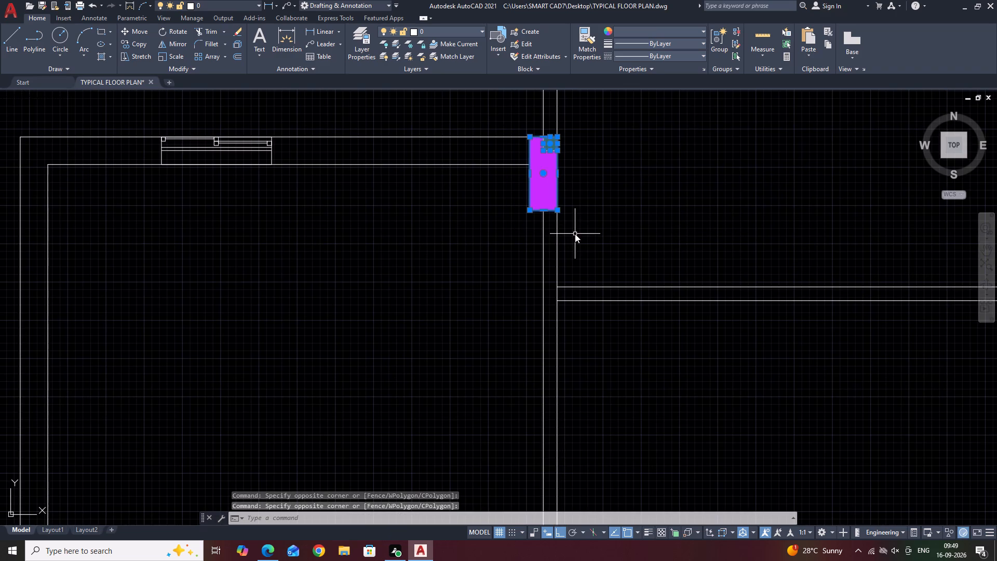
{"action": "type", "text": "O"}
{"action": "key", "text": "space"}
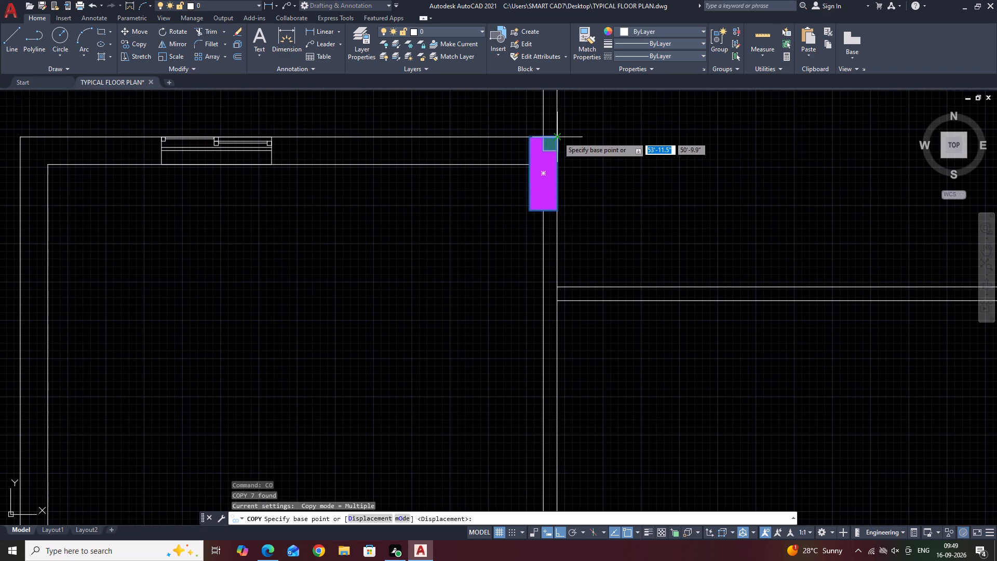
{"action": "left_click", "coordinate": [558, 135]}
{"action": "scroll", "coordinate": [568, 145], "scroll_direction": "down", "scroll_amount": 2}
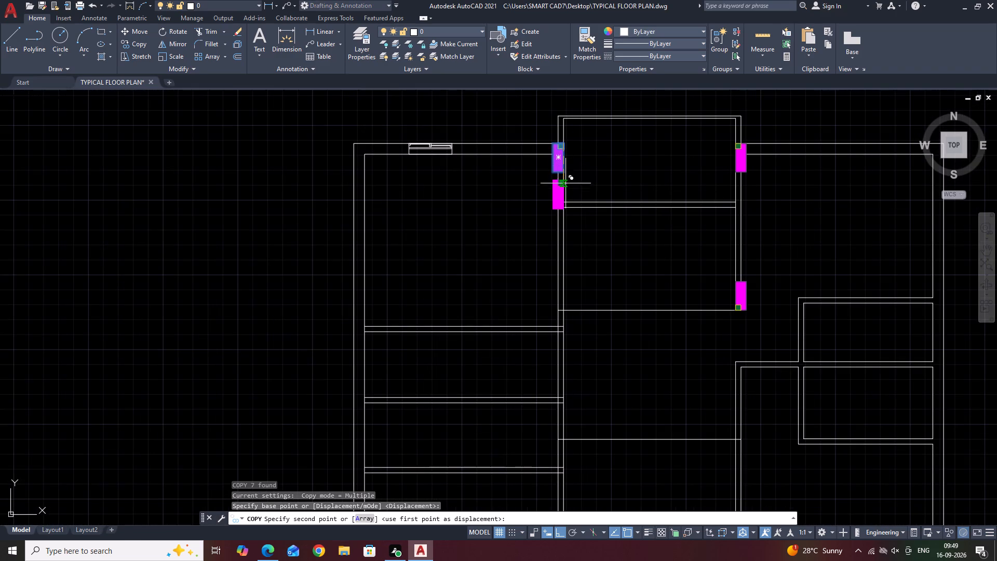
{"action": "scroll", "coordinate": [558, 290], "scroll_direction": "up", "scroll_amount": 2}
{"action": "left_click", "coordinate": [566, 260]}
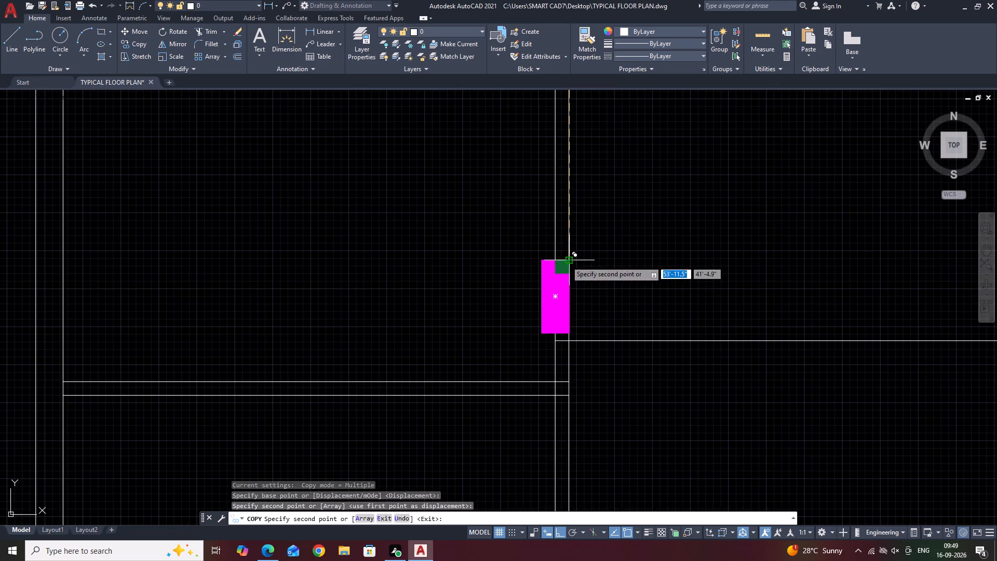
{"action": "key", "text": "Escape"}
Move the copied detail down so its lower-right corner aligns with the lower line of the left room's first partition.
{"action": "left_click", "coordinate": [524, 223]}
{"action": "left_click_drag", "start_coordinate": [578, 348], "coordinate": [578, 342]}
{"action": "left_click", "coordinate": [531, 225]}
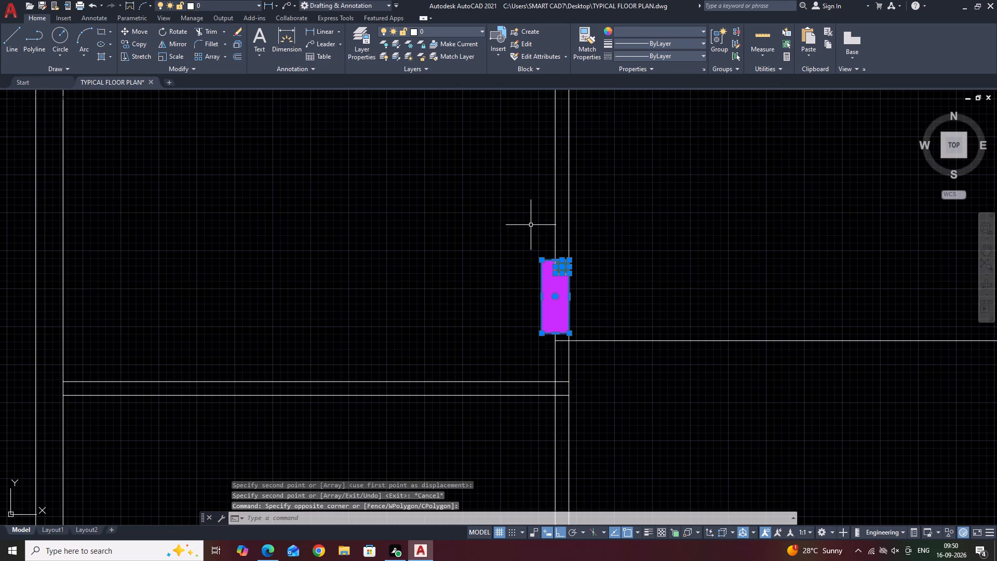
{"action": "left_click", "coordinate": [587, 342]}
{"action": "key", "text": "m"}
{"action": "key", "text": "space"}
{"action": "scroll", "coordinate": [570, 336], "scroll_direction": "up", "scroll_amount": 3}
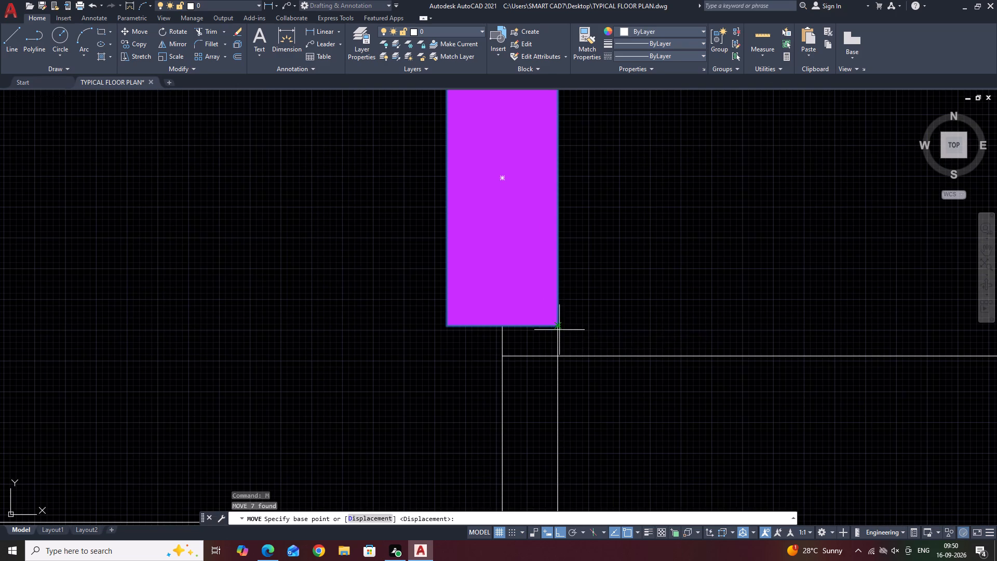
{"action": "left_click", "coordinate": [556, 325]}
{"action": "scroll", "coordinate": [557, 322], "scroll_direction": "down", "scroll_amount": 3}
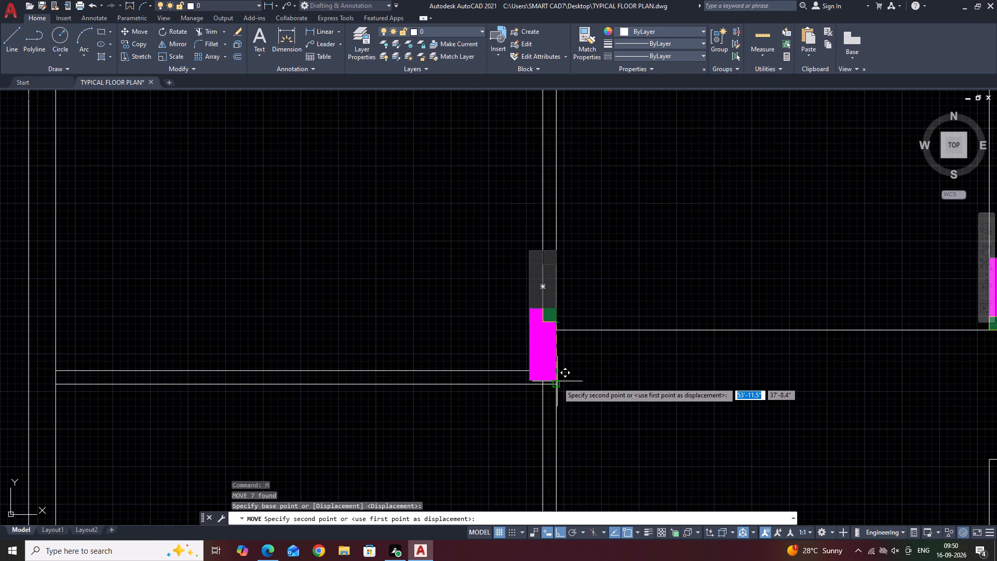
{"action": "left_click", "coordinate": [557, 383]}
{"action": "key", "text": "Escape"}
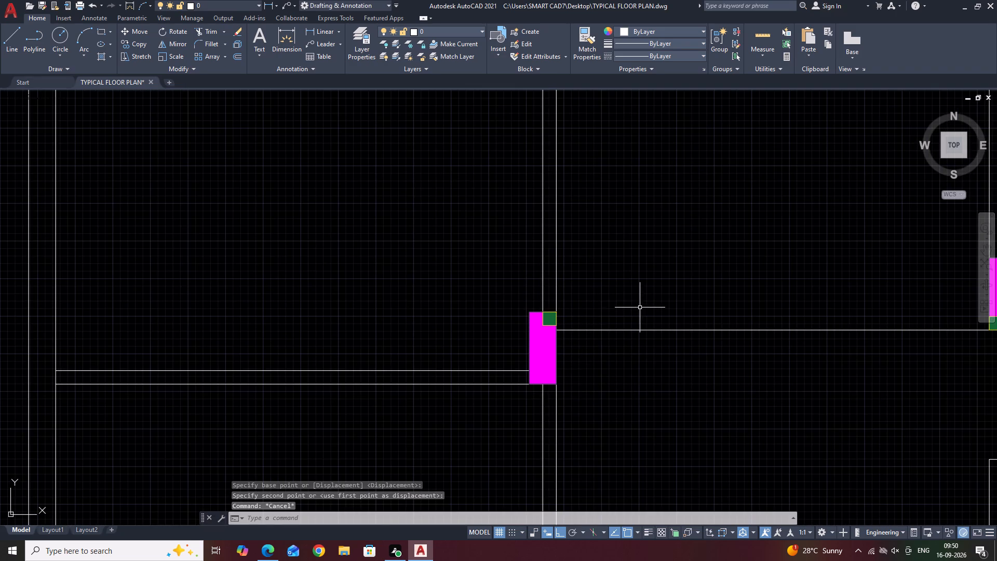
Delete the single horizontal line closing the bottom of the central room between the two lower hatched details.
{"action": "scroll", "coordinate": [659, 306], "scroll_direction": "down", "scroll_amount": 2}
{"action": "middle_click_drag", "start_coordinate": [708, 306], "coordinate": [611, 314]}
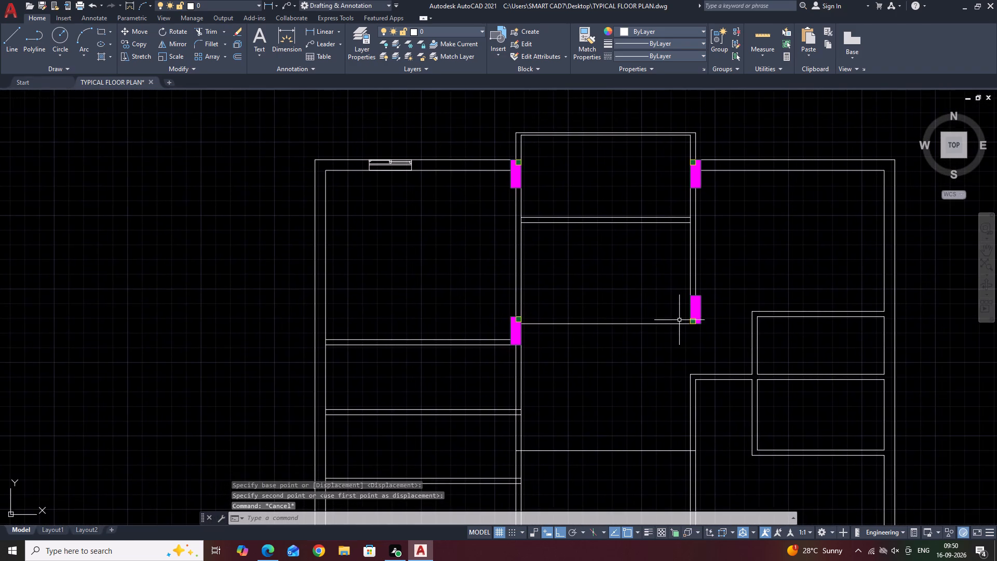
{"action": "left_click", "coordinate": [615, 318]}
{"action": "left_click", "coordinate": [589, 348]}
{"action": "key", "text": "Delete"}
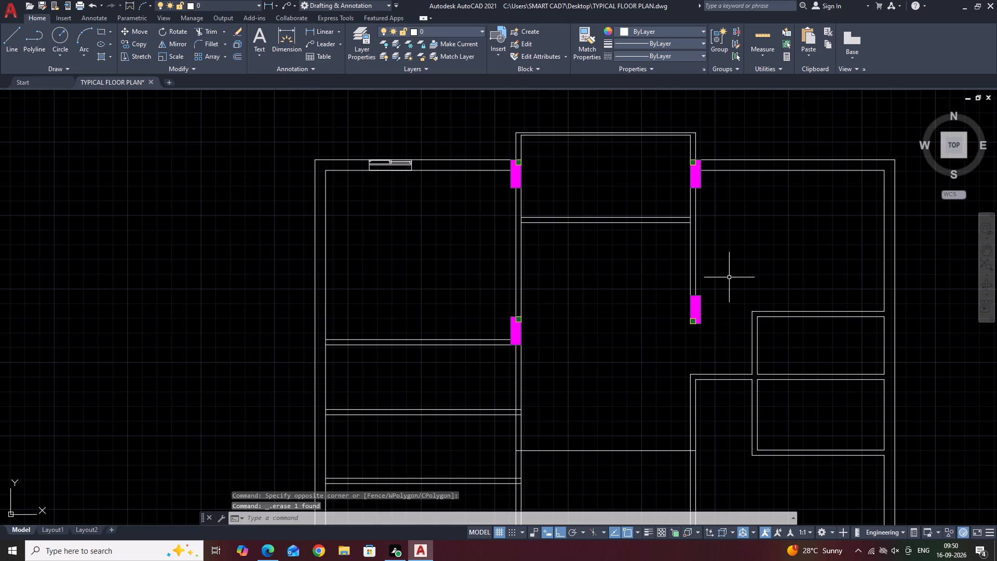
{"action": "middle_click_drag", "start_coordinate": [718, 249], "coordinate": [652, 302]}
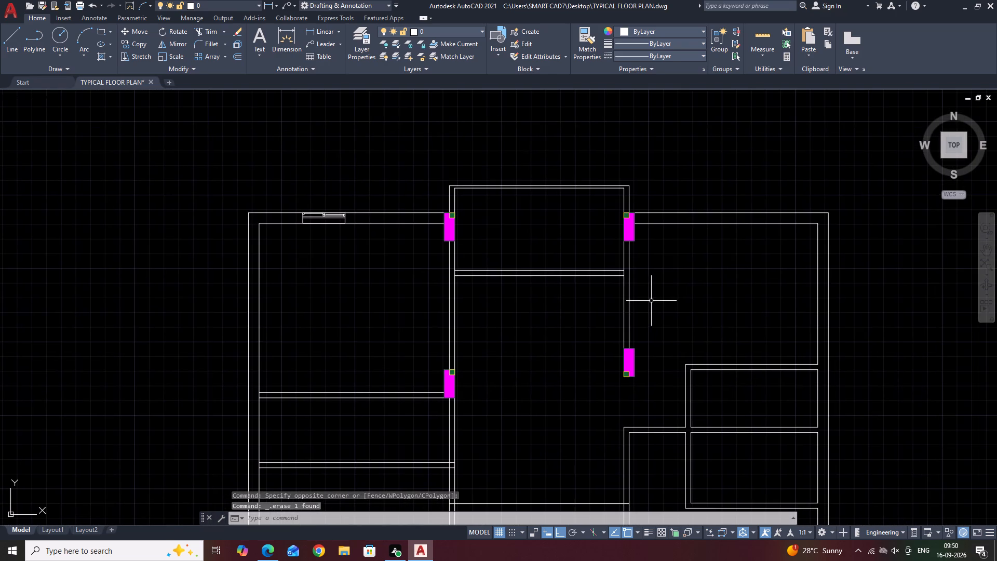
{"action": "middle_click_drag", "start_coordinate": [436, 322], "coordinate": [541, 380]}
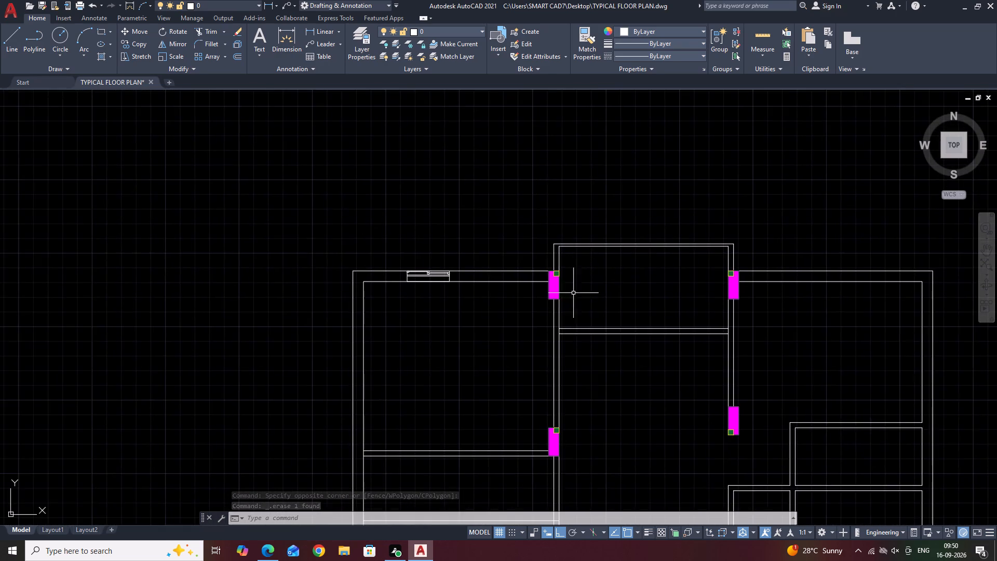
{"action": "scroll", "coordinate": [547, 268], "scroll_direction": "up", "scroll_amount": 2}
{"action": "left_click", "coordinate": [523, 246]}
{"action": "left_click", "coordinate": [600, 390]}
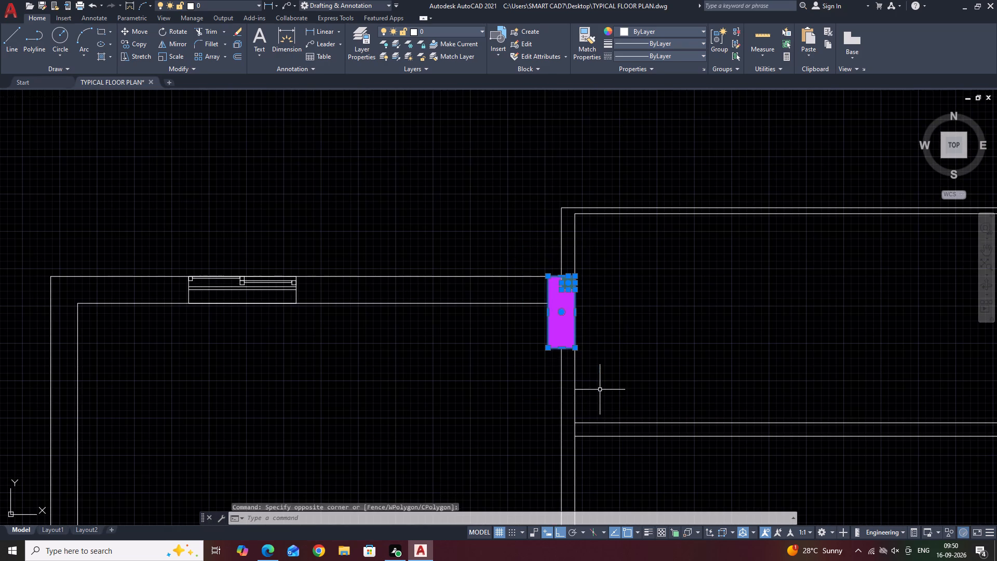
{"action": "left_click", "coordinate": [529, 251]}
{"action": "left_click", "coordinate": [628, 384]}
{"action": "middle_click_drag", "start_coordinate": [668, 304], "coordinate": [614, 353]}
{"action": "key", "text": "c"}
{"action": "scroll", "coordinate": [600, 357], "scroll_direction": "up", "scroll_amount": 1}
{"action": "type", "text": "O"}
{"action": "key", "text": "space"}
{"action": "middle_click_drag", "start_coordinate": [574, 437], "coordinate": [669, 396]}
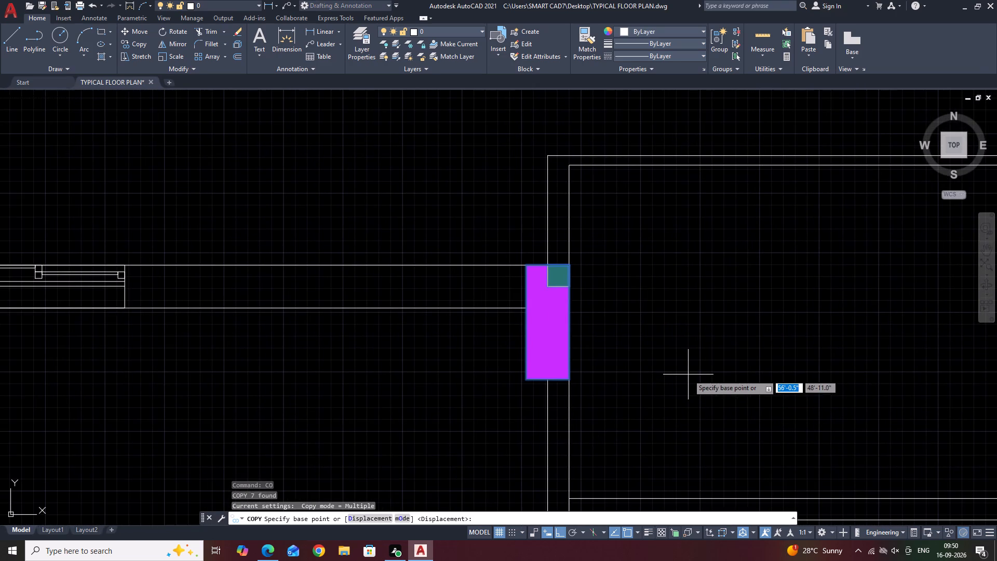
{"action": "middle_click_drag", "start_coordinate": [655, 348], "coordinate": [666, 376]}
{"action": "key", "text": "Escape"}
Mirror the central room's upper-left hatched detail about the upper-left room's vertical centreline to the building's outer corner, keeping the original.
{"action": "left_click_drag", "start_coordinate": [478, 224], "coordinate": [492, 239]}
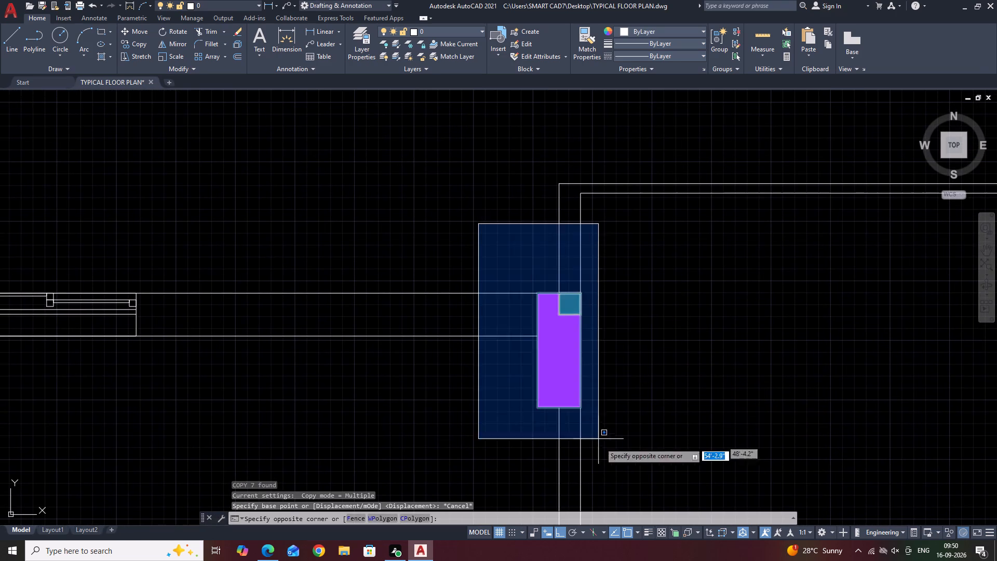
{"action": "left_click", "coordinate": [605, 453]}
{"action": "left_click_drag", "start_coordinate": [477, 218], "coordinate": [491, 236]}
{"action": "left_click", "coordinate": [662, 463]}
{"action": "key", "text": "m"}
{"action": "type", "text": "I"}
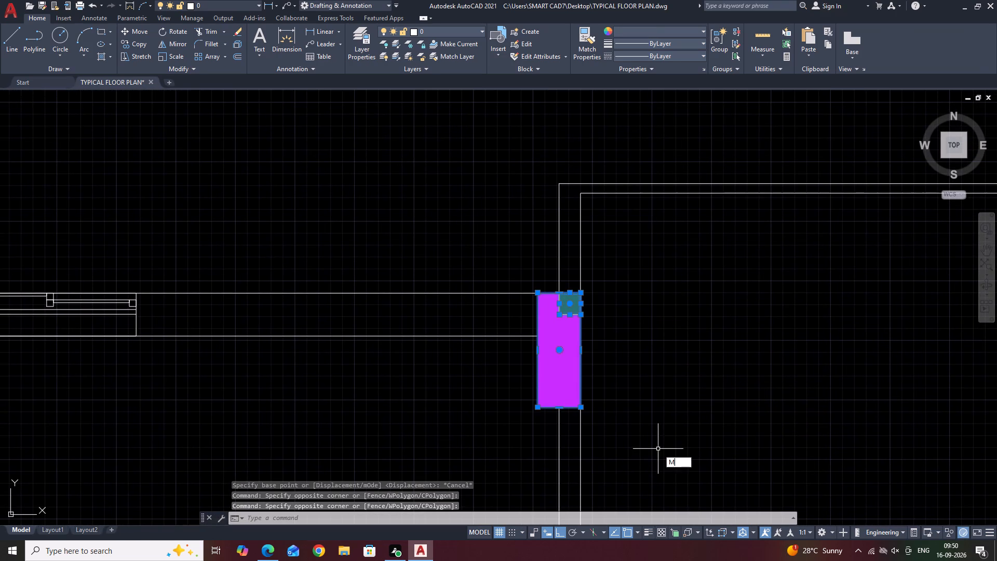
{"action": "key", "text": "space"}
{"action": "scroll", "coordinate": [657, 448], "scroll_direction": "down", "scroll_amount": 4}
{"action": "left_click", "coordinate": [582, 422]}
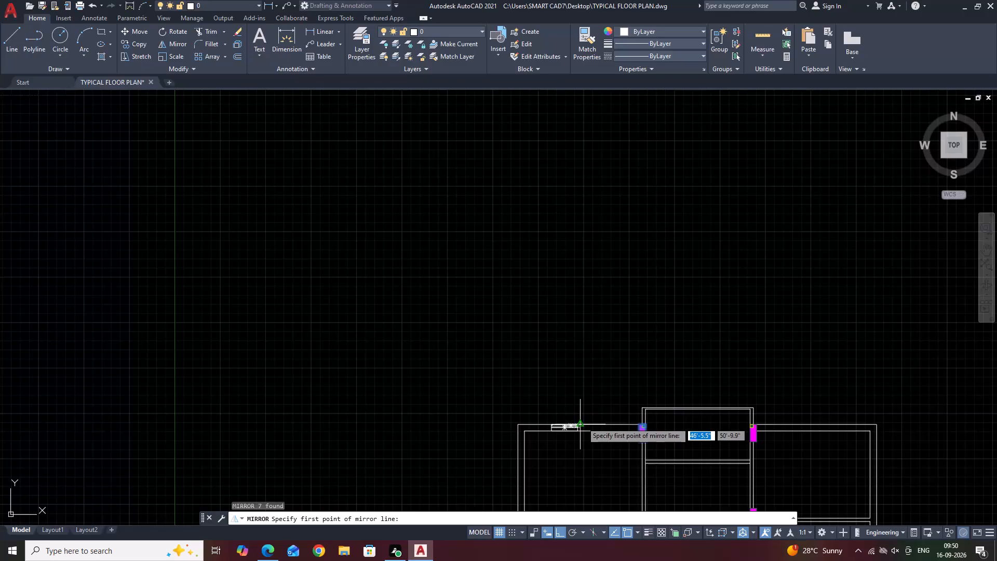
{"action": "left_click", "coordinate": [571, 325]}
{"action": "left_click_drag", "start_coordinate": [593, 364], "coordinate": [571, 324]}
Move the mirrored detail horizontally so its upper-left corner meets the building's outer upper-left corner.
{"action": "middle_click_drag", "start_coordinate": [621, 453], "coordinate": [625, 424]}
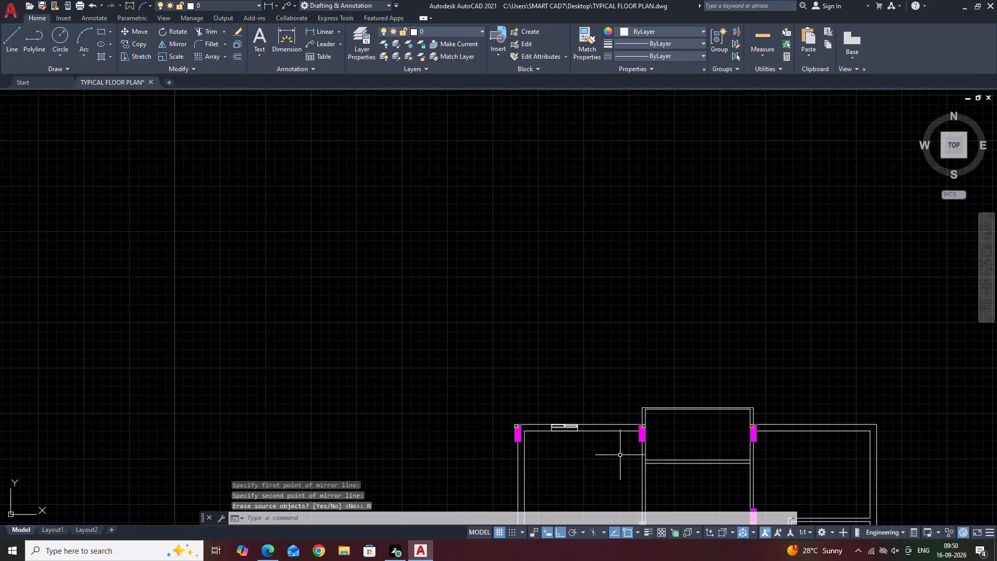
{"action": "middle_click_drag", "start_coordinate": [625, 424], "coordinate": [604, 324]}
{"action": "scroll", "coordinate": [488, 306], "scroll_direction": "up", "scroll_amount": 3}
{"action": "left_click", "coordinate": [480, 242]}
{"action": "left_click_drag", "start_coordinate": [582, 376], "coordinate": [576, 368]}
{"action": "left_click_drag", "start_coordinate": [494, 203], "coordinate": [503, 223]}
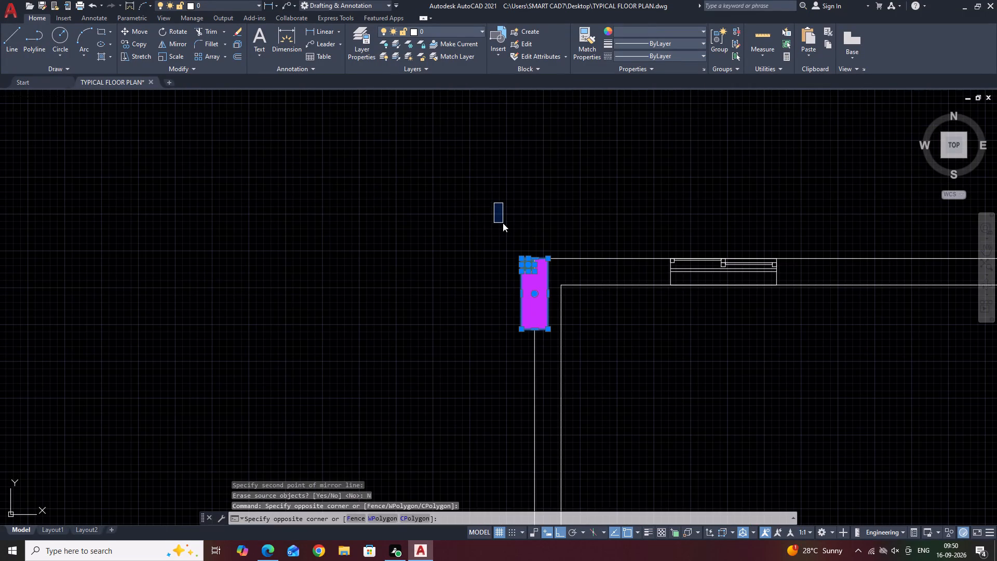
{"action": "left_click", "coordinate": [596, 410]}
{"action": "middle_click_drag", "start_coordinate": [550, 293], "coordinate": [560, 369]}
{"action": "type", "text": "M"}
{"action": "key", "text": "space"}
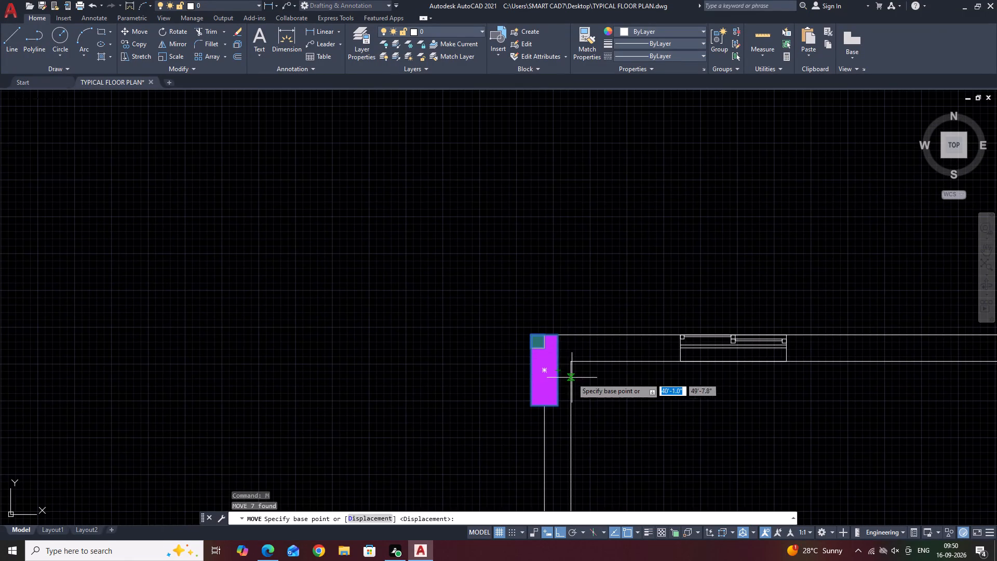
{"action": "scroll", "coordinate": [543, 336], "scroll_direction": "up", "scroll_amount": 2}
{"action": "left_click", "coordinate": [510, 336]}
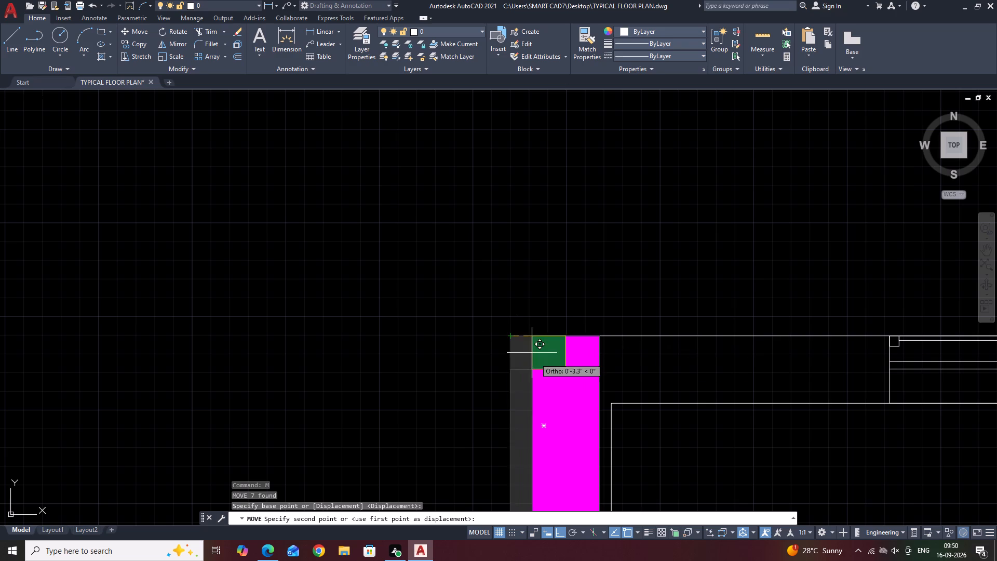
{"action": "left_click", "coordinate": [543, 337]}
{"action": "scroll", "coordinate": [622, 335], "scroll_direction": "down", "scroll_amount": 3}
{"action": "middle_click_drag", "start_coordinate": [718, 388], "coordinate": [681, 370]}
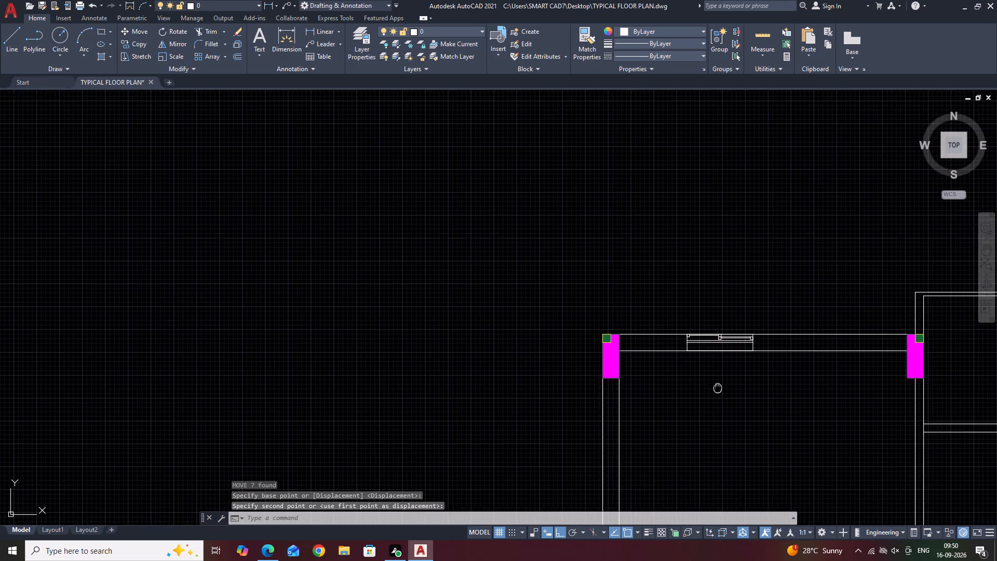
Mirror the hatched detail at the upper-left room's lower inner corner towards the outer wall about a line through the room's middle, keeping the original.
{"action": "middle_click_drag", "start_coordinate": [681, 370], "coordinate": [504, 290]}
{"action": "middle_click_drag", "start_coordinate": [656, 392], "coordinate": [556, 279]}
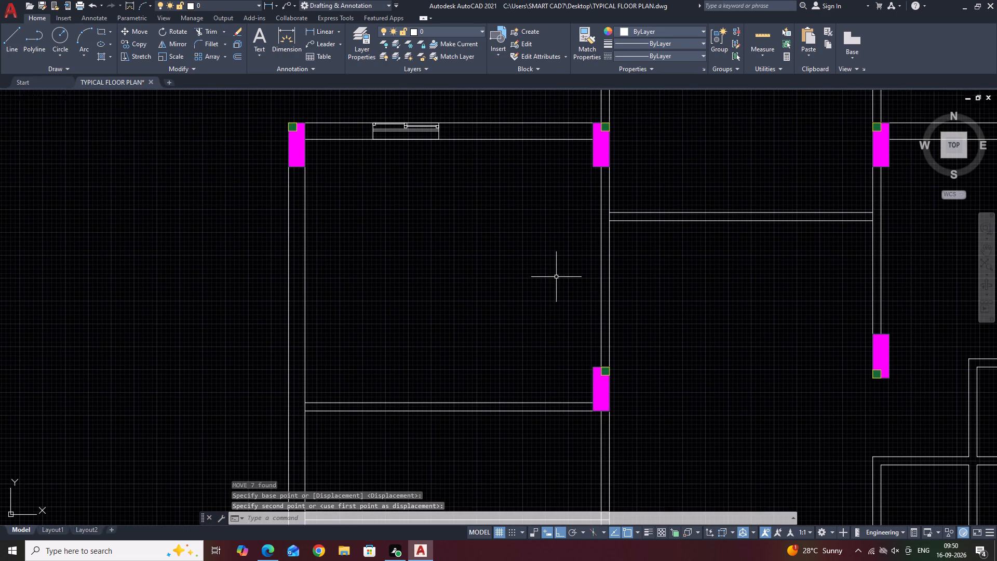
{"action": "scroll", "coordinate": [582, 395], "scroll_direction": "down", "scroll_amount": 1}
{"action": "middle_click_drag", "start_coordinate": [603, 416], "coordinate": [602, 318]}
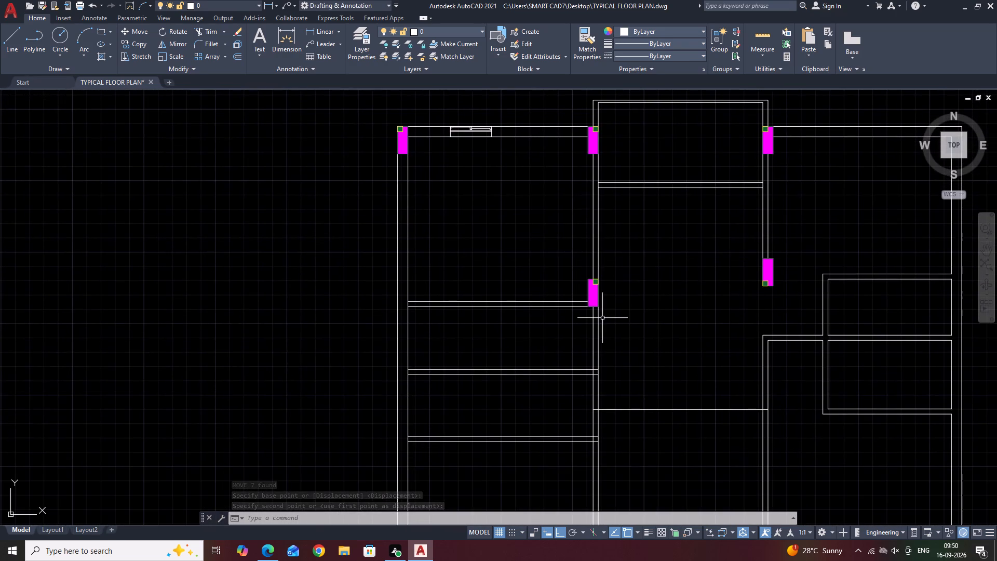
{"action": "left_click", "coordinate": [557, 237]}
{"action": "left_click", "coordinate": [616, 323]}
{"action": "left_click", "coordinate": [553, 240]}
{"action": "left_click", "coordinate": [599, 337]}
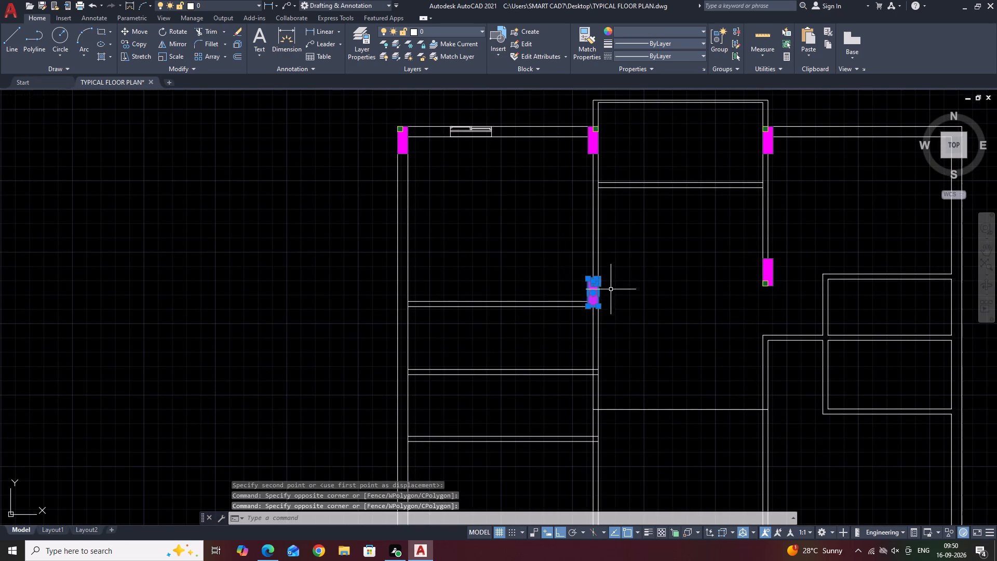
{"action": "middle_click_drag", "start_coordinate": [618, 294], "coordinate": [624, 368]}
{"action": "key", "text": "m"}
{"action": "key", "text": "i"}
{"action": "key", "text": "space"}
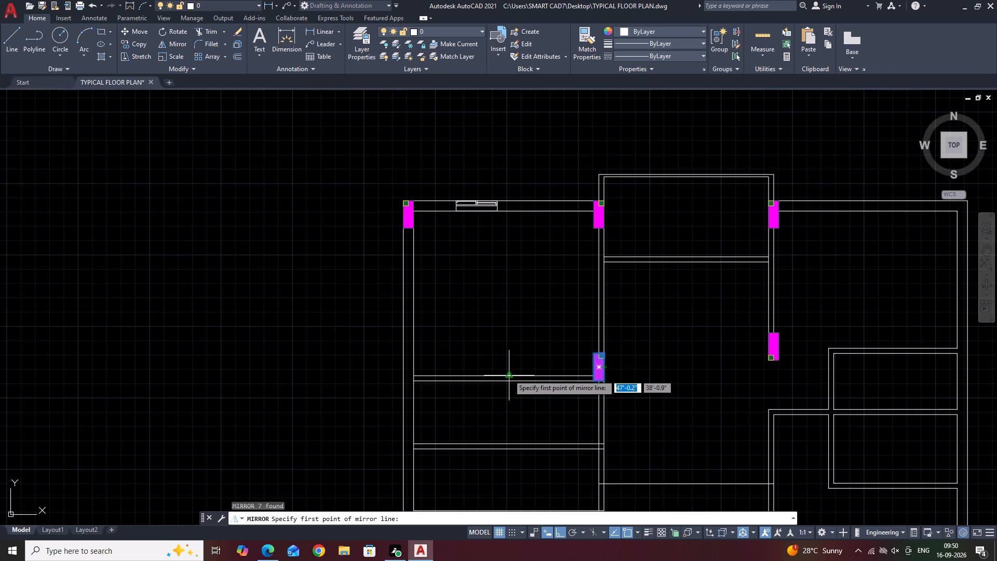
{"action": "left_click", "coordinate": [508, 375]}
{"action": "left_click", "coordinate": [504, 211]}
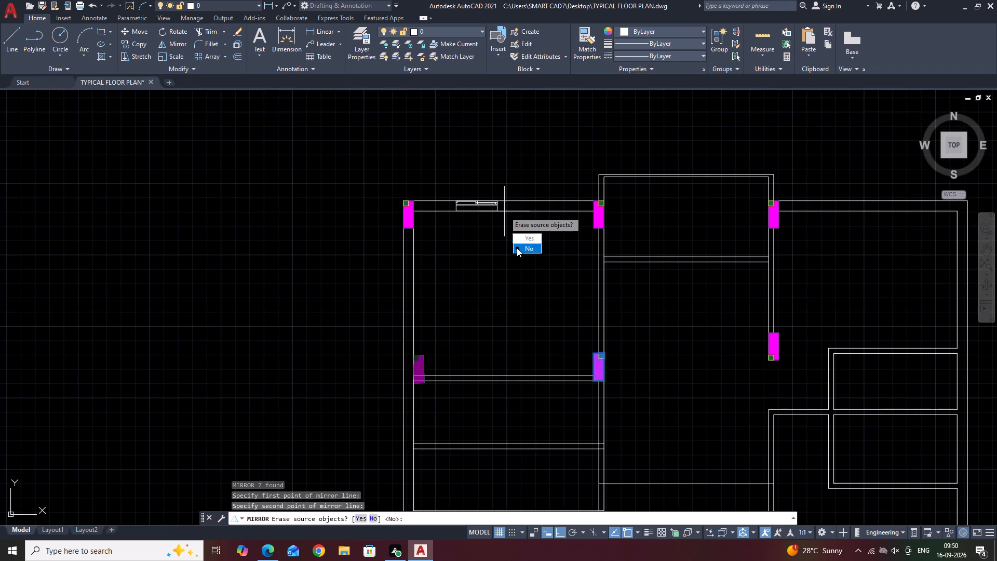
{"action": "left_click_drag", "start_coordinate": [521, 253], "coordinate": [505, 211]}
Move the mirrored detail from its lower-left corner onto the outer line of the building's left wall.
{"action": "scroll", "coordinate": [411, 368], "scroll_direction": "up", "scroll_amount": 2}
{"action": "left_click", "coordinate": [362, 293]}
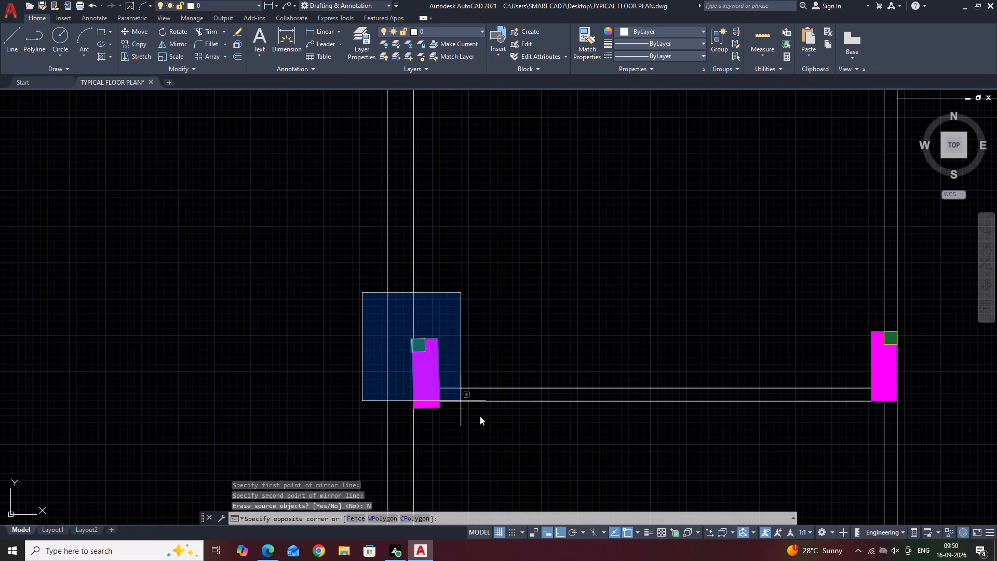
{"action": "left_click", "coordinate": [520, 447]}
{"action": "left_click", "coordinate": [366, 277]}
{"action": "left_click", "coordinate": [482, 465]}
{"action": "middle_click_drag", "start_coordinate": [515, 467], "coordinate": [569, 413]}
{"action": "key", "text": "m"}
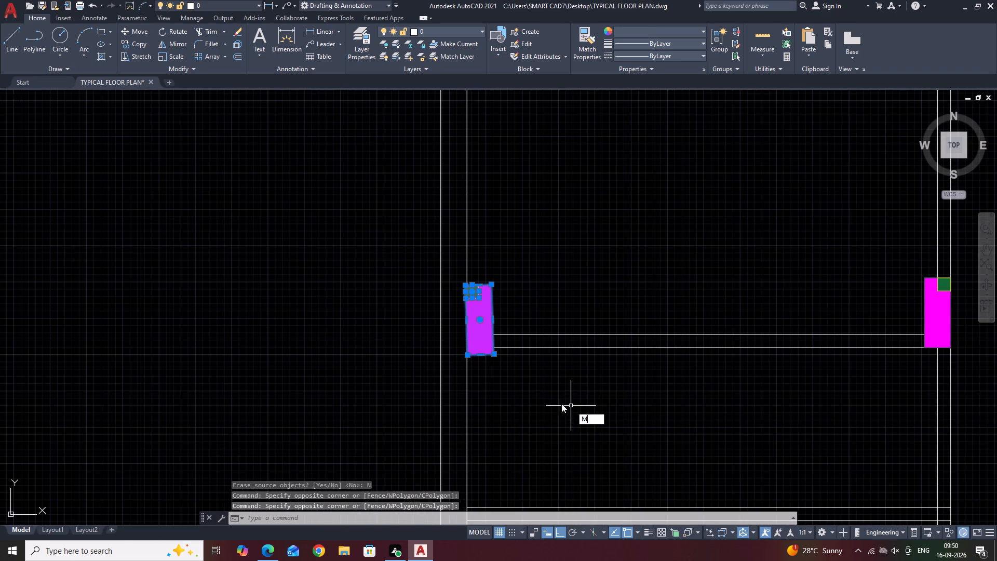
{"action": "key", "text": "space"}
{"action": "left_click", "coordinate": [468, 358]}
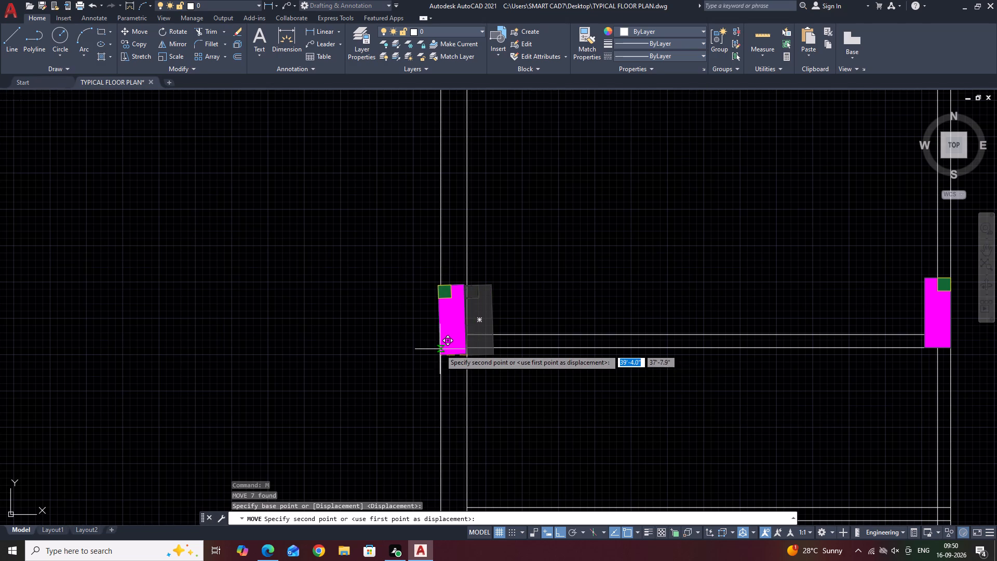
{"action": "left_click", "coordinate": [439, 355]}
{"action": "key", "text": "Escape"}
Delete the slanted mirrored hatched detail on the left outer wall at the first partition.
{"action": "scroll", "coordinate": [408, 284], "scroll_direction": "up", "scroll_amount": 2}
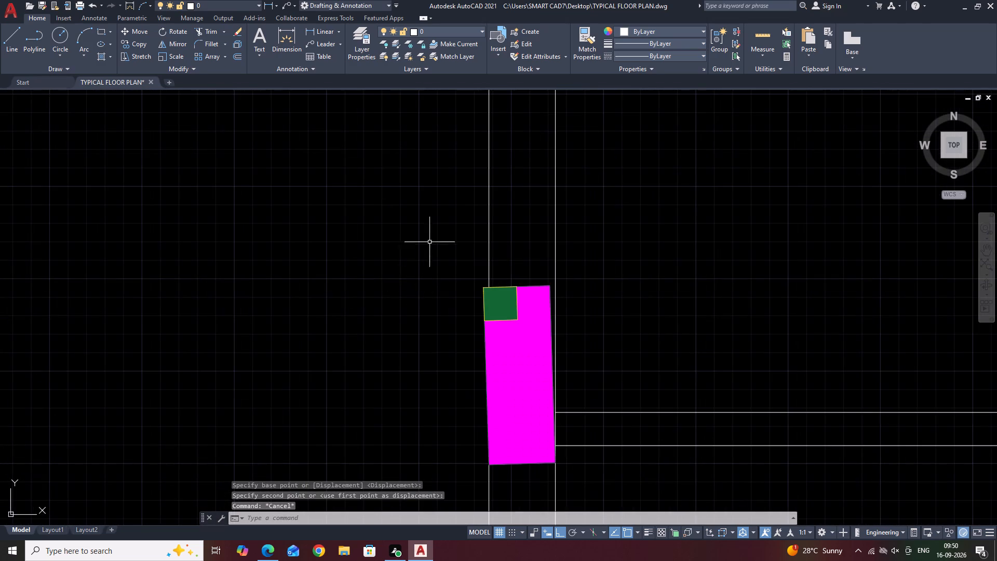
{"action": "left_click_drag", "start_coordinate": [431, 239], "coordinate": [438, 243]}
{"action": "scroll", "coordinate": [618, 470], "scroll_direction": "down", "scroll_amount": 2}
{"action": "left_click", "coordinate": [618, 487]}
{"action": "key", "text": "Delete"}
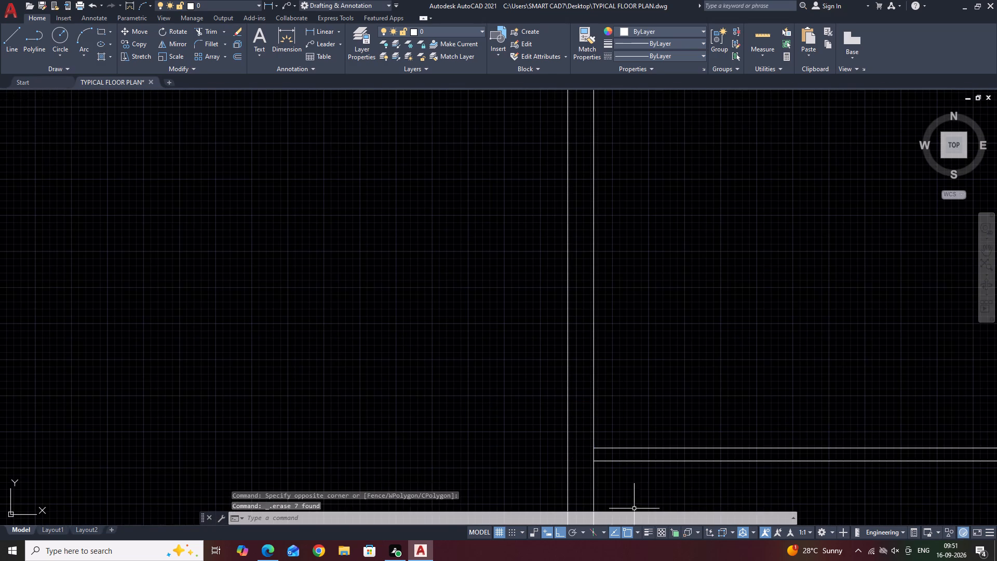
Mirror the upper-left room's lower inner-corner detail about the room's vertical centreline towards the outer wall, keeping the original.
{"action": "middle_click_drag", "start_coordinate": [725, 378], "coordinate": [404, 279]}
{"action": "scroll", "coordinate": [400, 279], "scroll_direction": "down", "scroll_amount": 3}
{"action": "left_click", "coordinate": [454, 256]}
{"action": "left_click", "coordinate": [515, 328]}
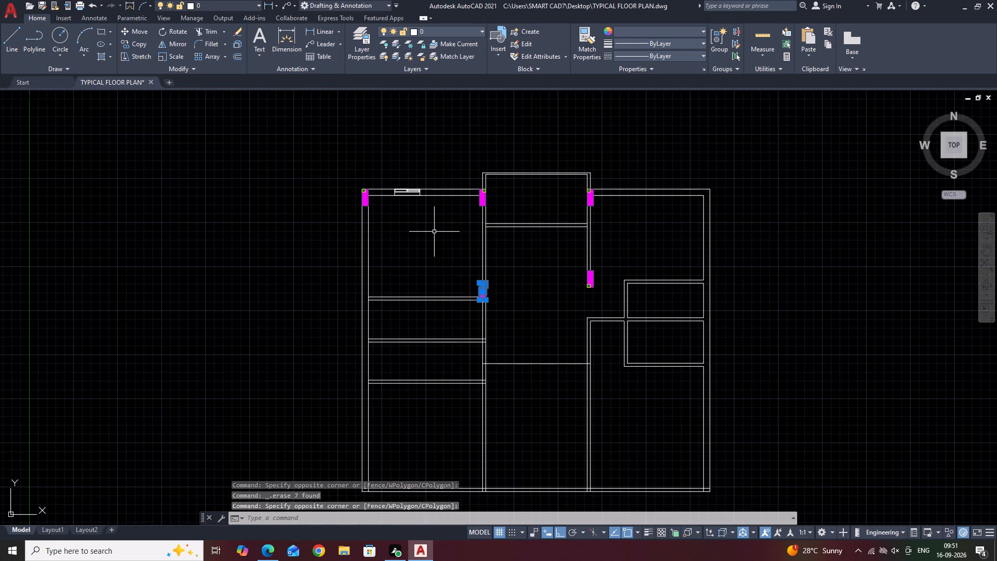
{"action": "left_click", "coordinate": [434, 232]}
{"action": "left_click", "coordinate": [537, 355]}
{"action": "middle_click_drag", "start_coordinate": [480, 307], "coordinate": [506, 392]}
{"action": "key", "text": "m"}
{"action": "key", "text": "i"}
{"action": "key", "text": "space"}
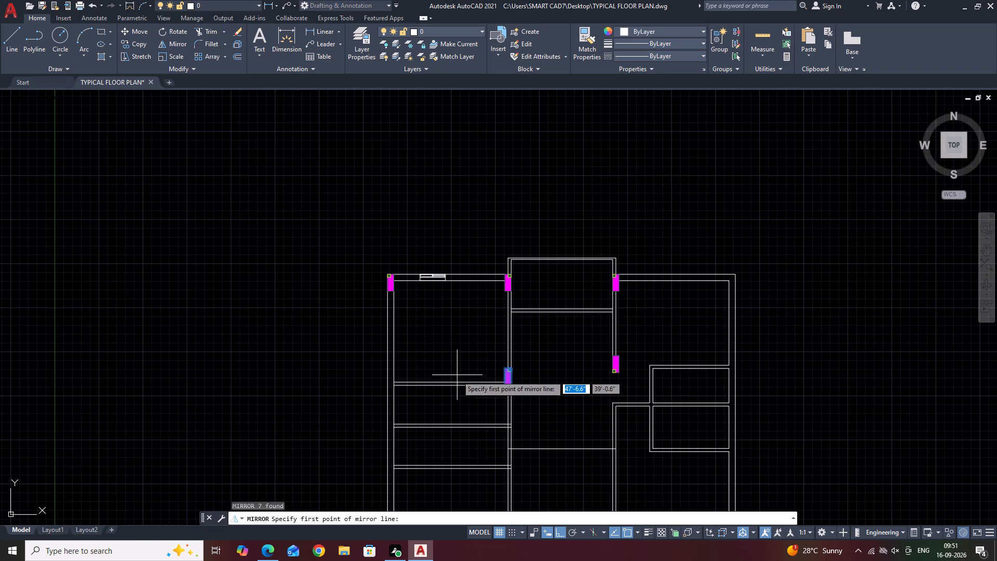
{"action": "left_click", "coordinate": [453, 385]}
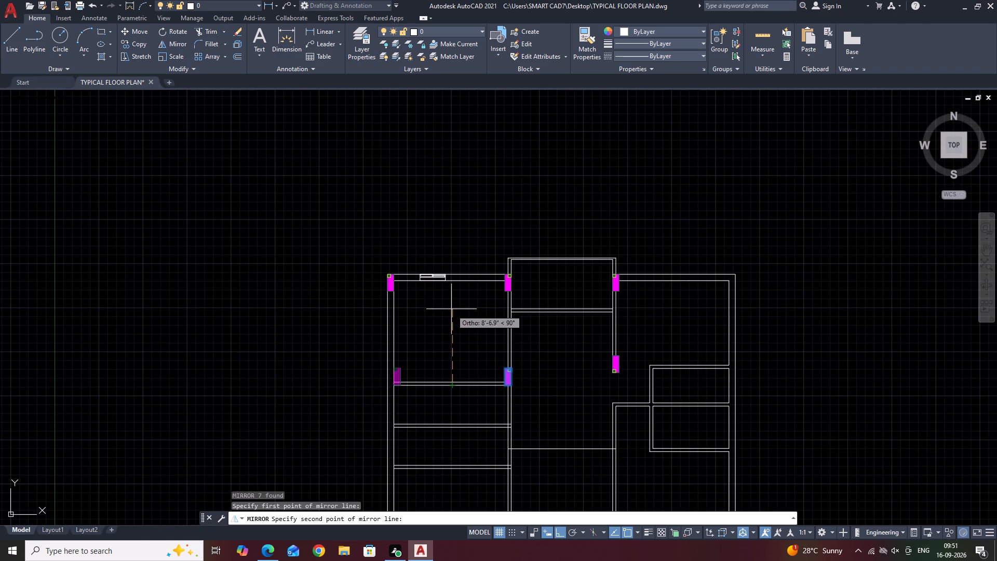
{"action": "left_click", "coordinate": [453, 282]}
{"action": "left_click", "coordinate": [477, 320]}
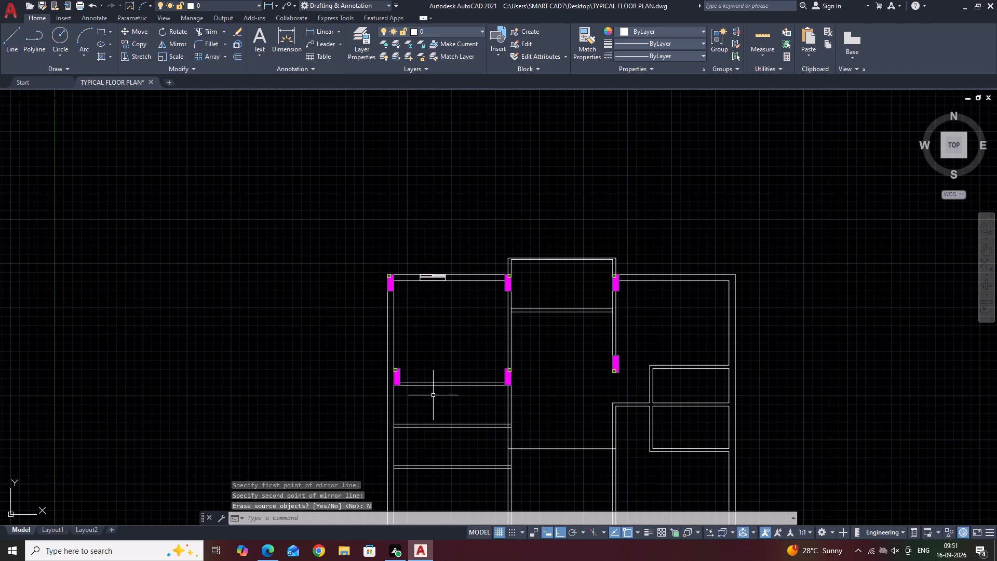
Move the mirrored detail horizontally so its lower-left corner meets the outer line of the building's left wall.
{"action": "scroll", "coordinate": [401, 404], "scroll_direction": "up", "scroll_amount": 4}
{"action": "middle_click_drag", "start_coordinate": [374, 303], "coordinate": [505, 352]}
{"action": "left_click_drag", "start_coordinate": [374, 180], "coordinate": [404, 199]}
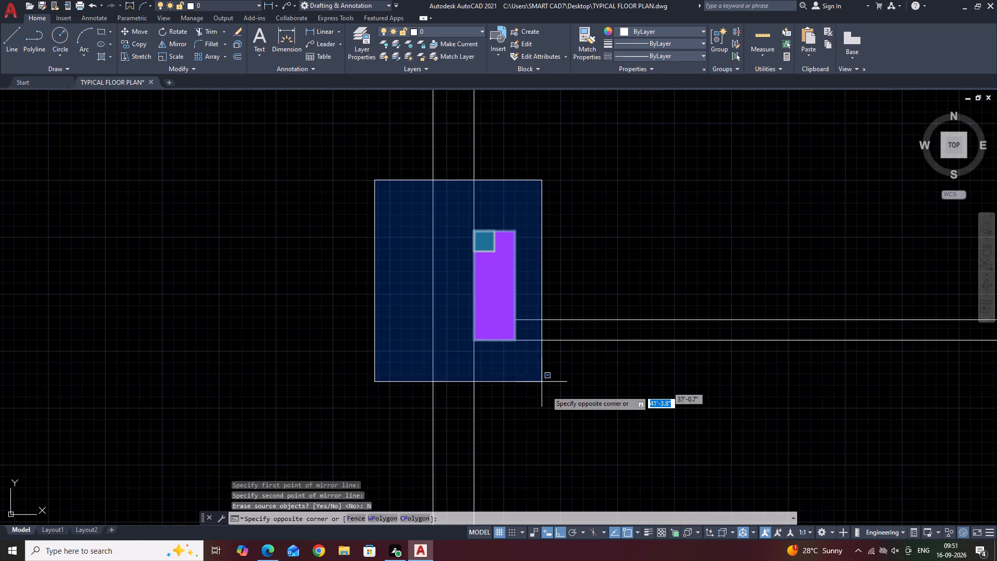
{"action": "left_click", "coordinate": [549, 396]}
{"action": "left_click", "coordinate": [429, 192]}
{"action": "left_click_drag", "start_coordinate": [538, 314], "coordinate": [547, 331]}
{"action": "key", "text": "m"}
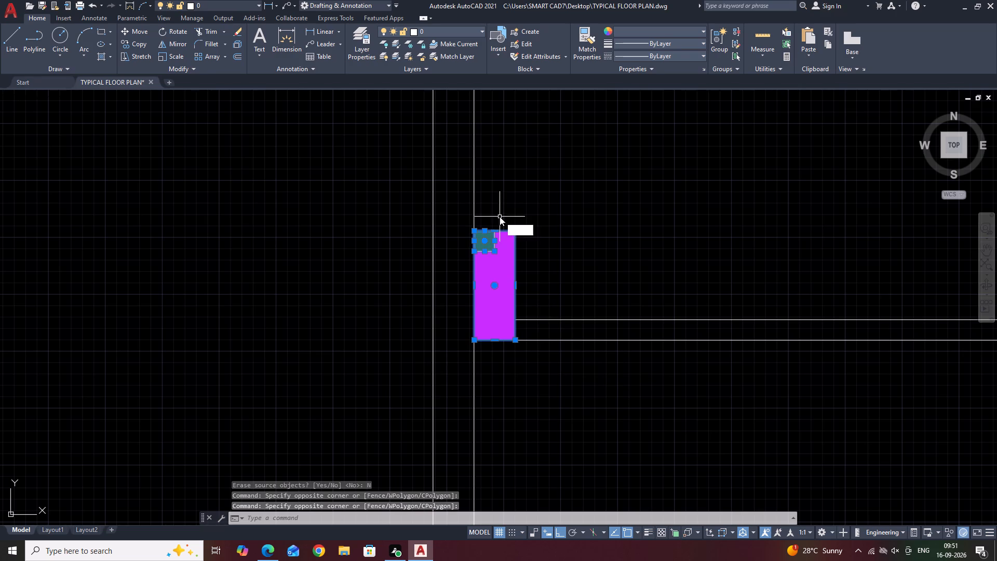
{"action": "key", "text": "space"}
{"action": "left_click", "coordinate": [474, 340]}
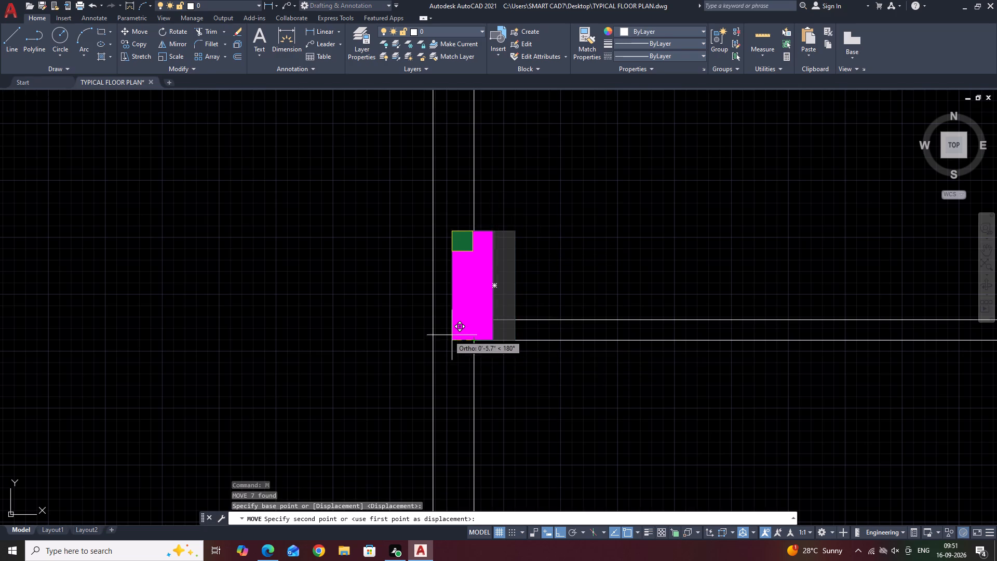
{"action": "left_click", "coordinate": [431, 342]}
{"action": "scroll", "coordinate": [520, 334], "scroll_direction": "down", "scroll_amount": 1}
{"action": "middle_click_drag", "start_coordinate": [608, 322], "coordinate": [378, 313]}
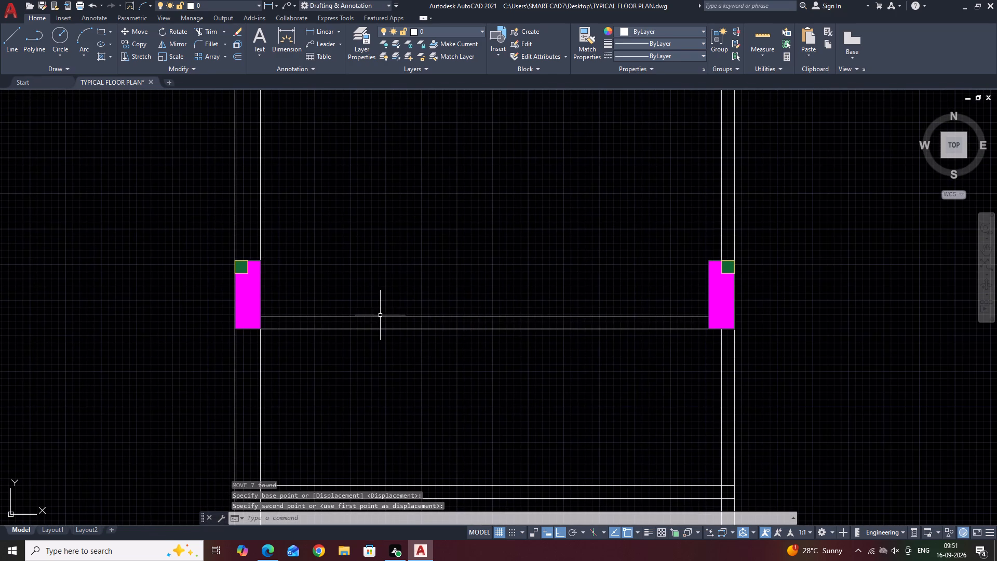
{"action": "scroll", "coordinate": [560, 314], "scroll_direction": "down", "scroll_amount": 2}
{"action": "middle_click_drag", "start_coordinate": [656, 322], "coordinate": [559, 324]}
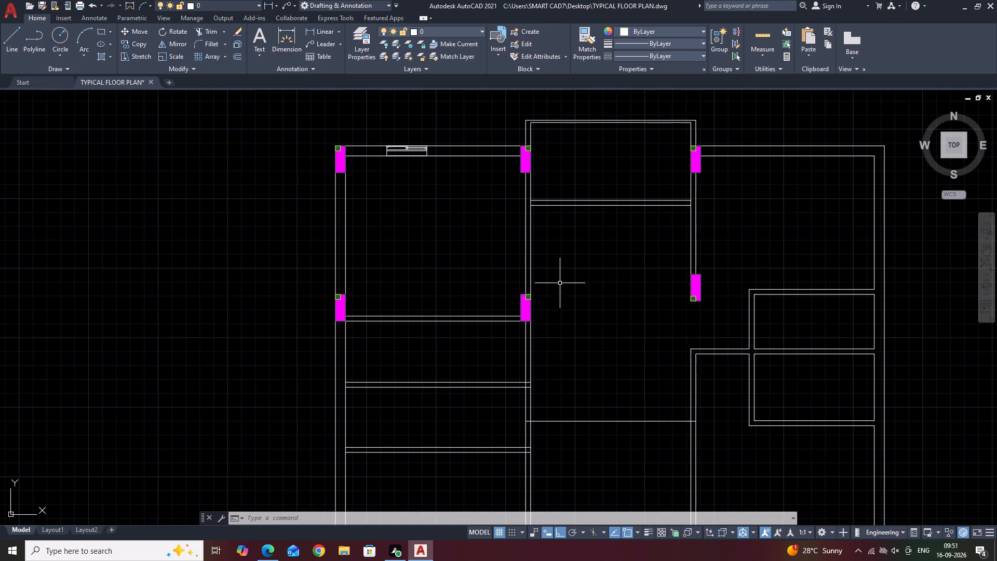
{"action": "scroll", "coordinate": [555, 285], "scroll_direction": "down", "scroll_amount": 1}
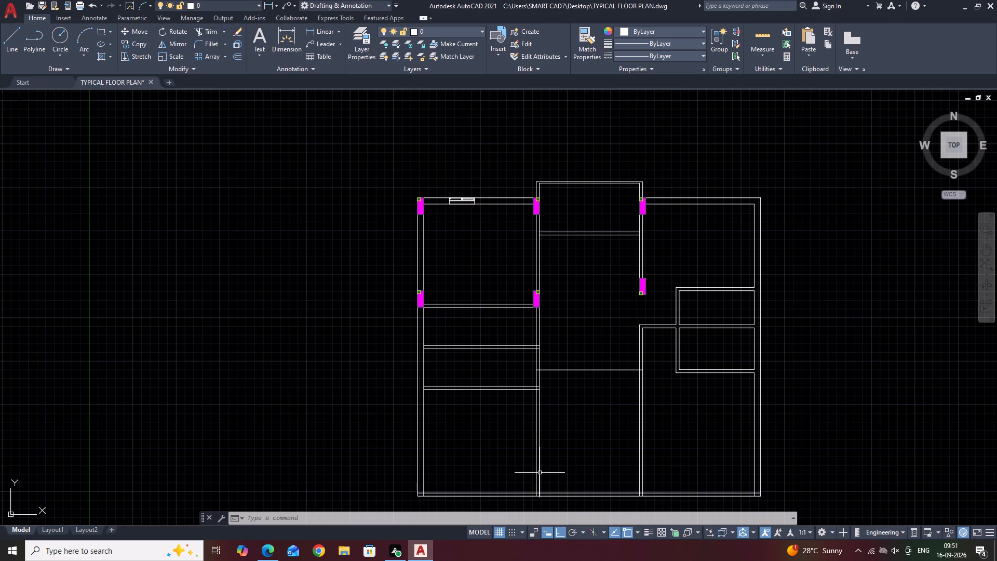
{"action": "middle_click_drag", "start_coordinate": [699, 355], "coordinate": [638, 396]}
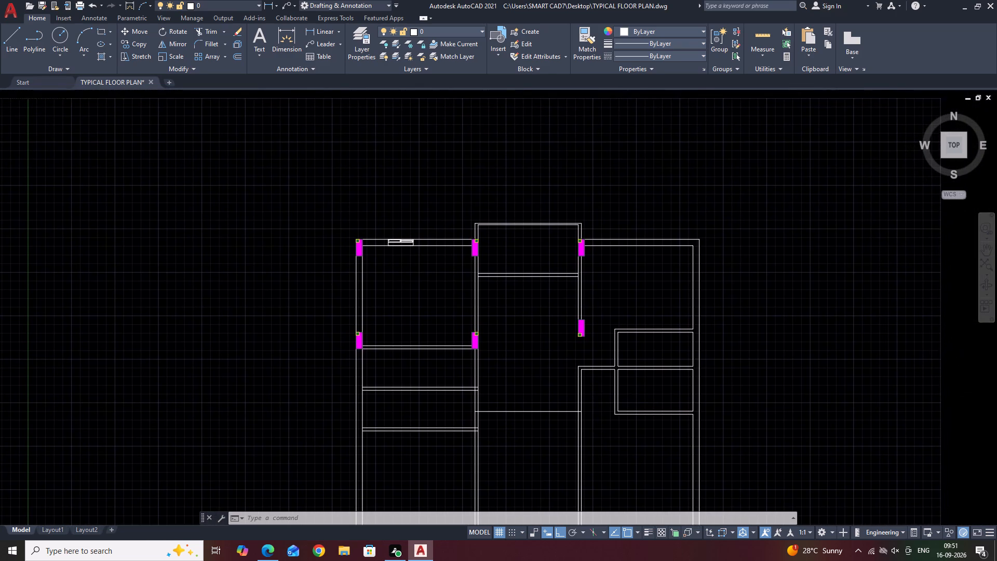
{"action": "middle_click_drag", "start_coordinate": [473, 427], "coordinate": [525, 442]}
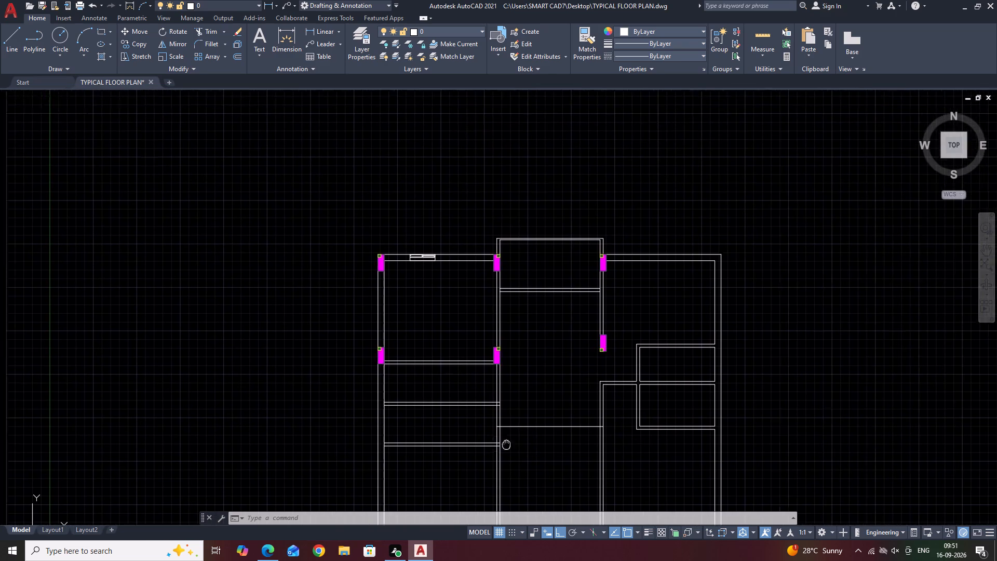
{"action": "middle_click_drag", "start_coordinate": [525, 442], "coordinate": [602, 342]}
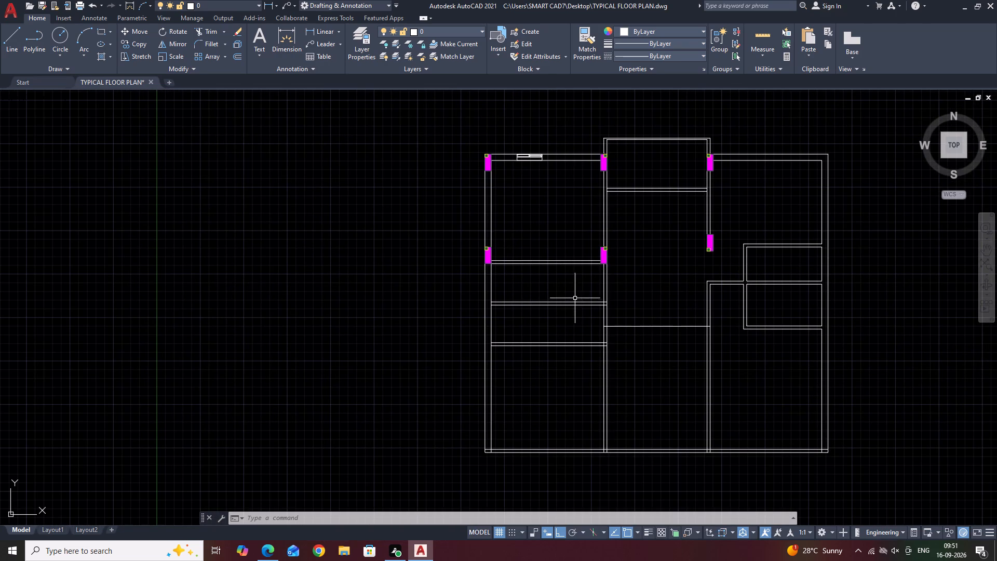
Trim the left outer wall's inner line between the two lines of the second partition.
{"action": "scroll", "coordinate": [491, 282], "scroll_direction": "up", "scroll_amount": 1}
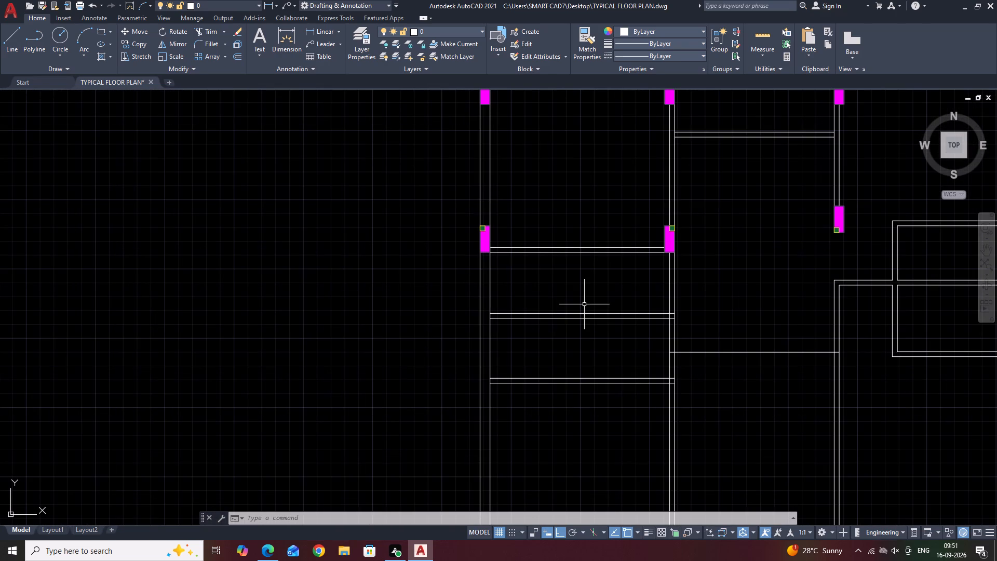
{"action": "key", "text": "t"}
{"action": "key", "text": "r"}
{"action": "key", "text": "space"}
{"action": "scroll", "coordinate": [491, 251], "scroll_direction": "up", "scroll_amount": 4}
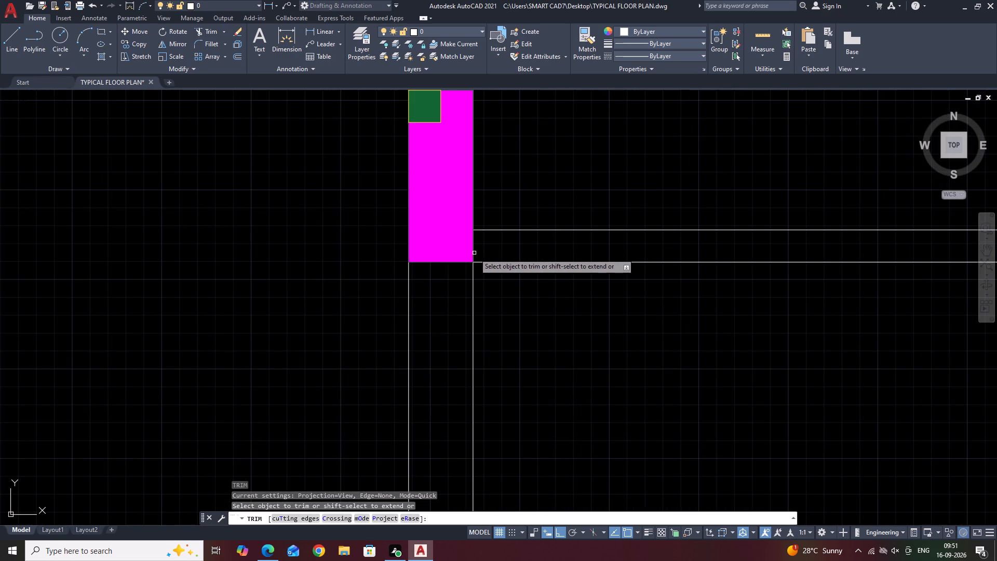
{"action": "scroll", "coordinate": [572, 296], "scroll_direction": "down", "scroll_amount": 4}
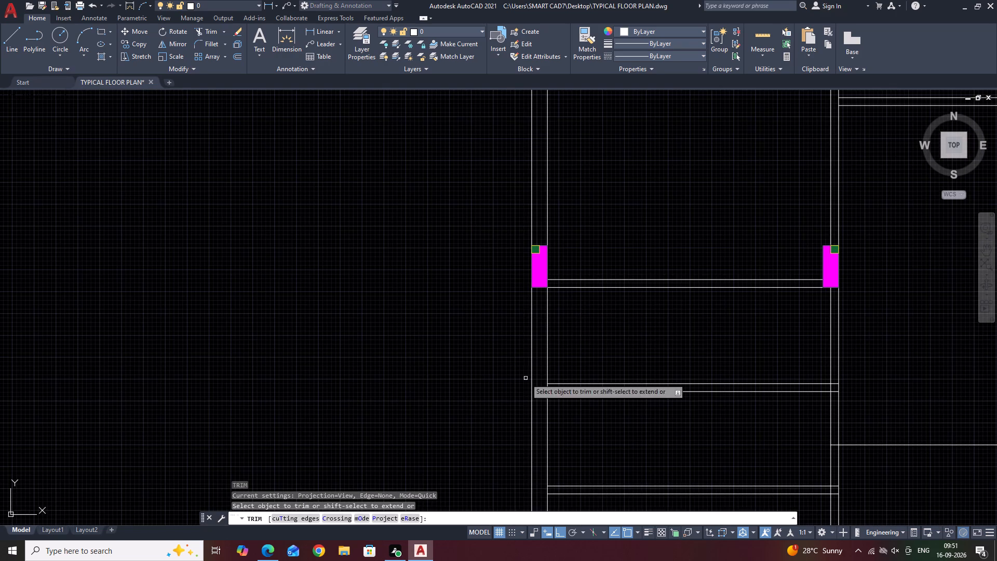
{"action": "scroll", "coordinate": [541, 391], "scroll_direction": "up", "scroll_amount": 2}
{"action": "left_click", "coordinate": [555, 388]}
{"action": "key", "text": "Escape"}
Stretch the lower end of the upper-left room's inner outer-wall line up to the first partition's upper line.
{"action": "middle_click_drag", "start_coordinate": [570, 231], "coordinate": [570, 335]}
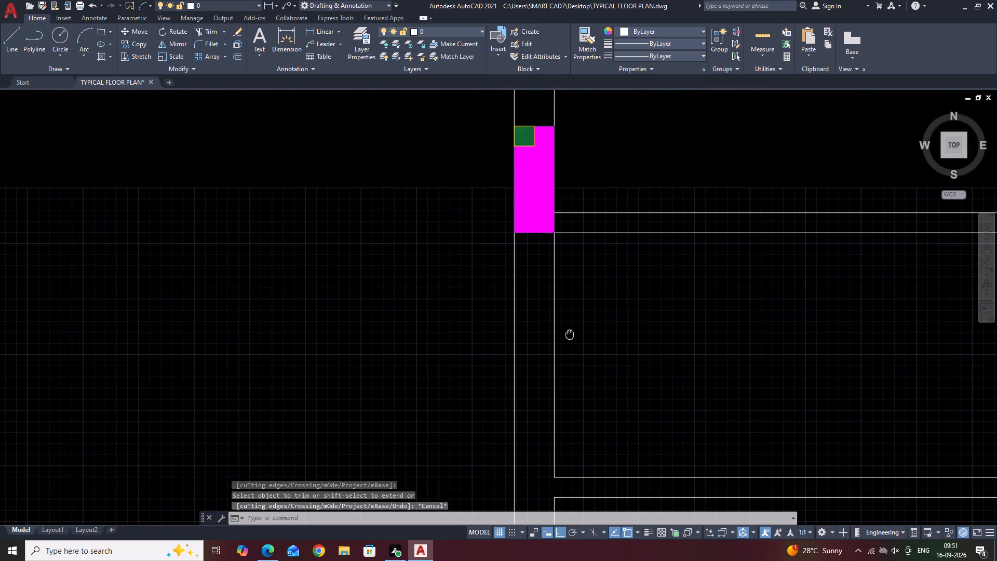
{"action": "left_click_drag", "start_coordinate": [571, 302], "coordinate": [566, 307]}
{"action": "left_click", "coordinate": [543, 324]}
{"action": "scroll", "coordinate": [568, 256], "scroll_direction": "down", "scroll_amount": 3}
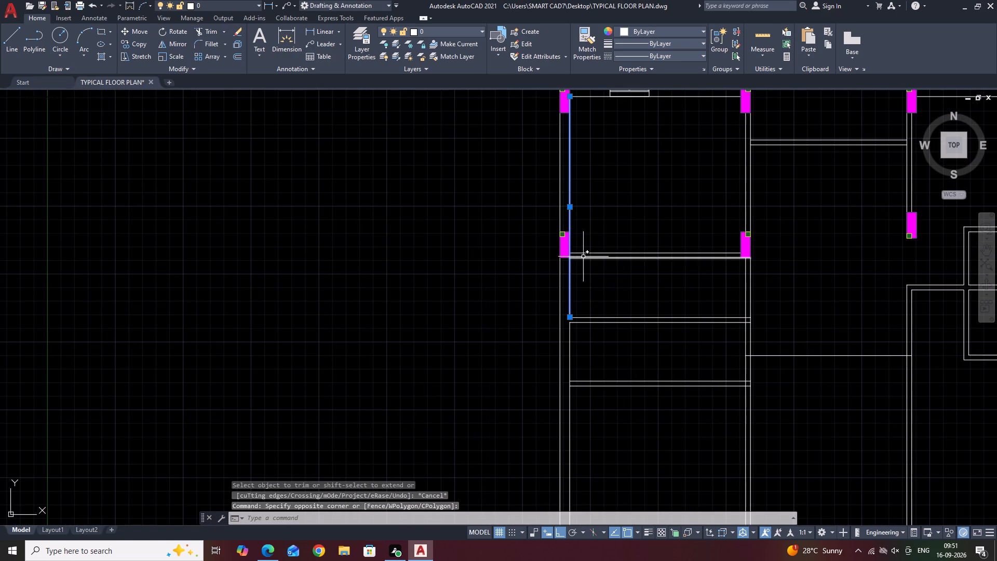
{"action": "scroll", "coordinate": [569, 255], "scroll_direction": "up", "scroll_amount": 2}
{"action": "key", "text": "Escape"}
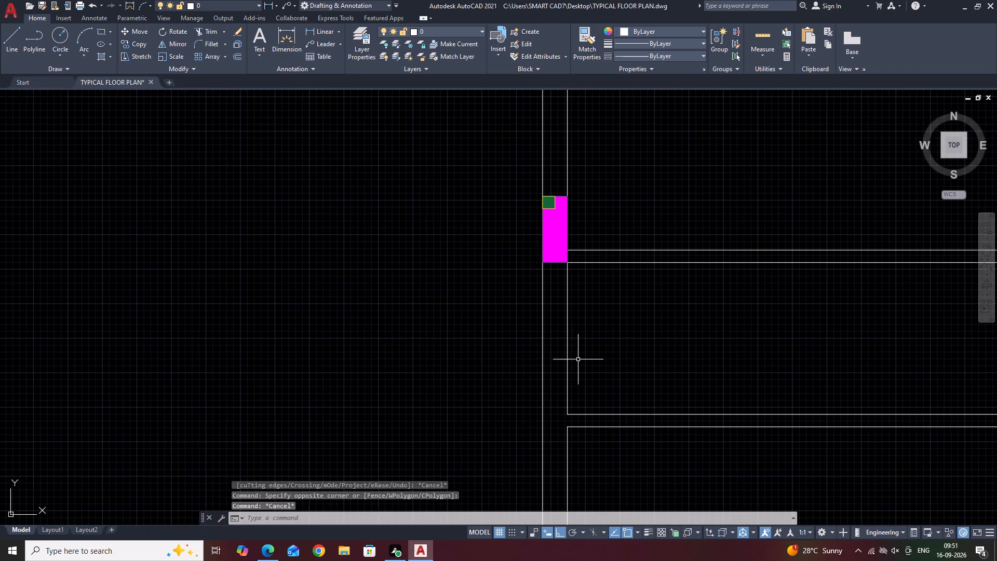
{"action": "left_click", "coordinate": [566, 344]}
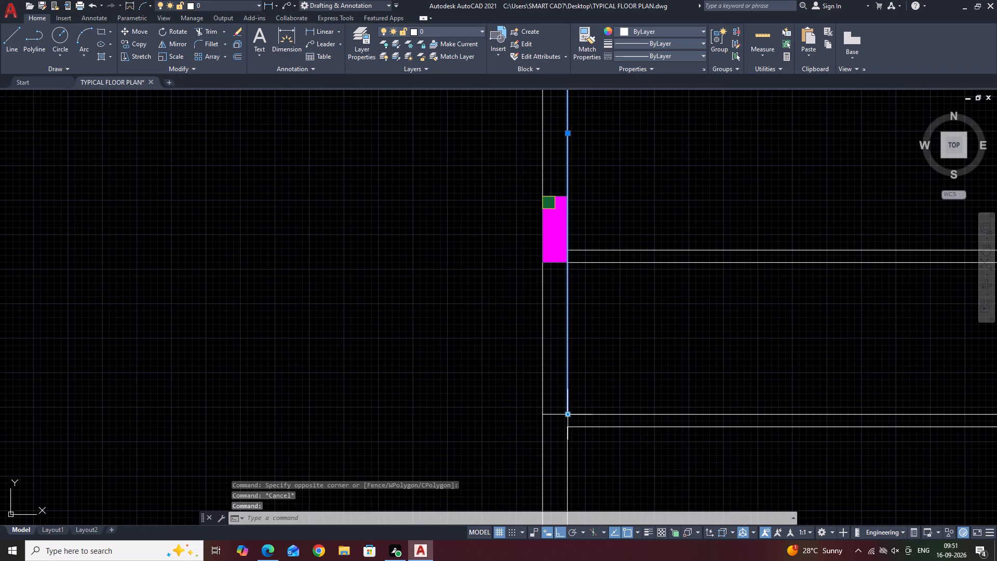
{"action": "left_click", "coordinate": [567, 415]}
{"action": "left_click", "coordinate": [568, 249]}
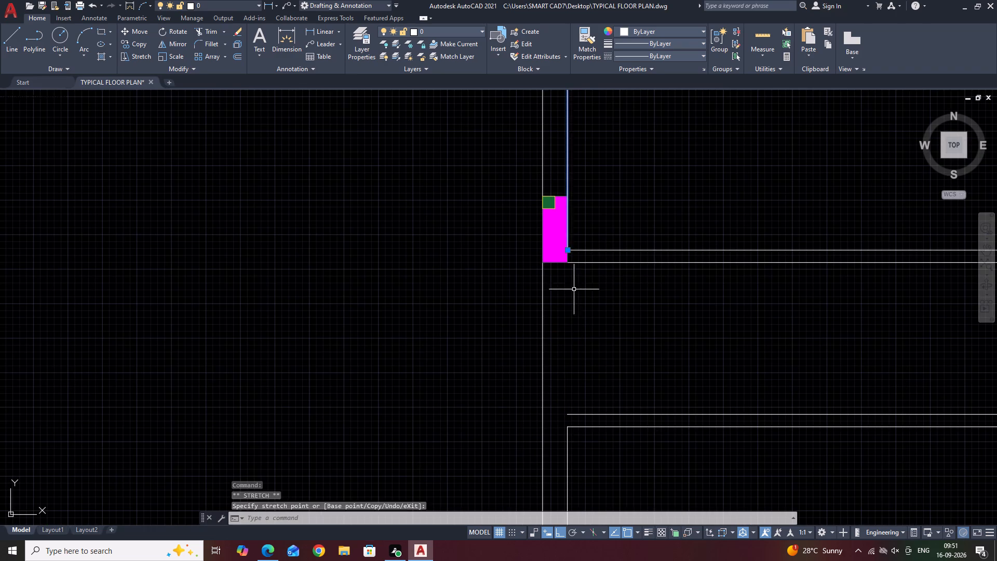
{"action": "key", "text": "Escape"}
Draw a vertical line from the left outer-wall detail's lower-right corner down to the second partition's upper line.
{"action": "key", "text": "l"}
{"action": "key", "text": "space"}
{"action": "left_click", "coordinate": [565, 263]}
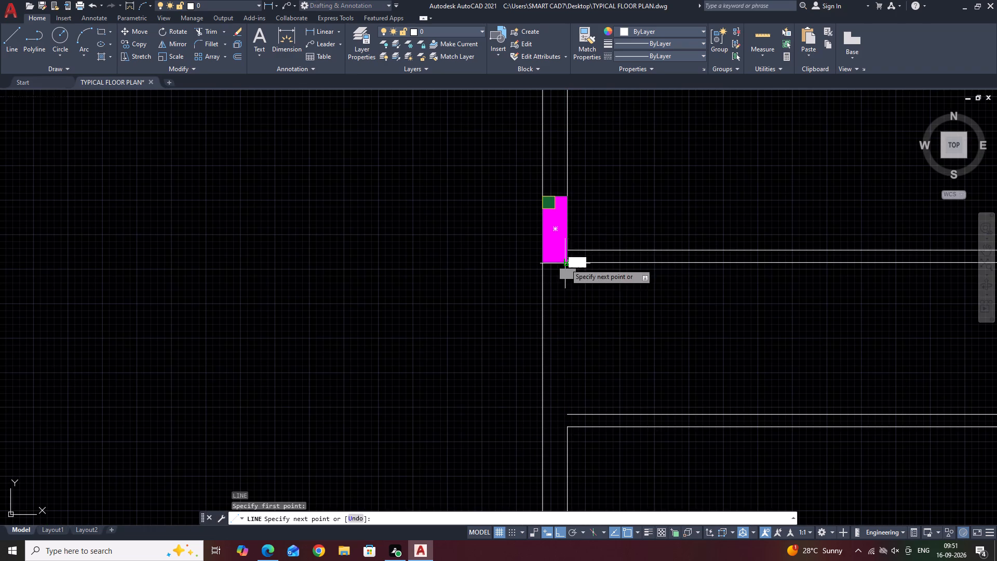
{"action": "left_click", "coordinate": [569, 415]}
{"action": "key", "text": "Escape"}
Offset the new vertical wall line 9'2" into the space between the first and second partitions.
{"action": "left_click_drag", "start_coordinate": [587, 360], "coordinate": [571, 359]}
{"action": "left_click", "coordinate": [547, 378]}
{"action": "middle_click_drag", "start_coordinate": [623, 375], "coordinate": [513, 415]}
{"action": "type", "text": "O"}
{"action": "key", "text": "space"}
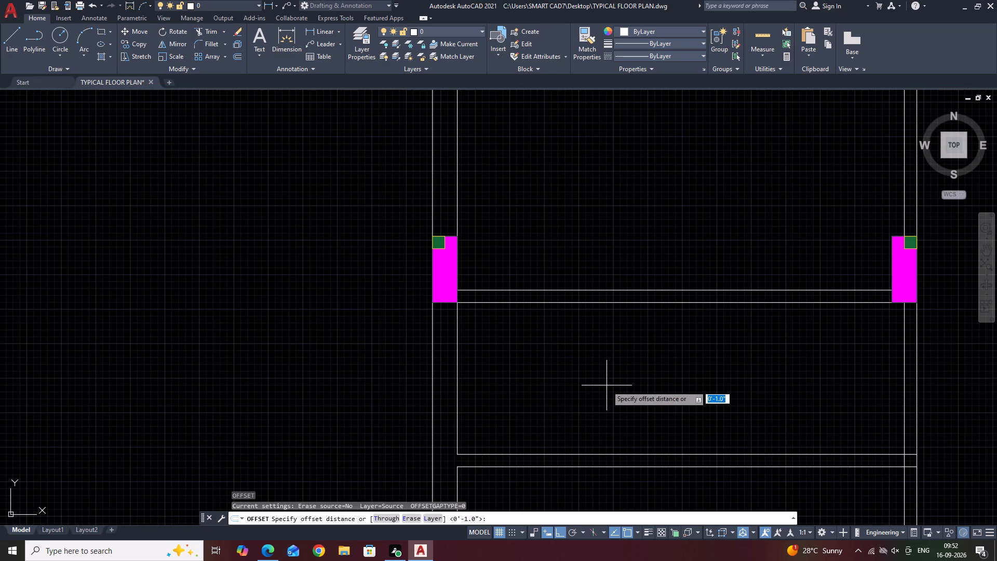
{"action": "type", "text": "9'2"}
{"action": "key", "text": "Return"}
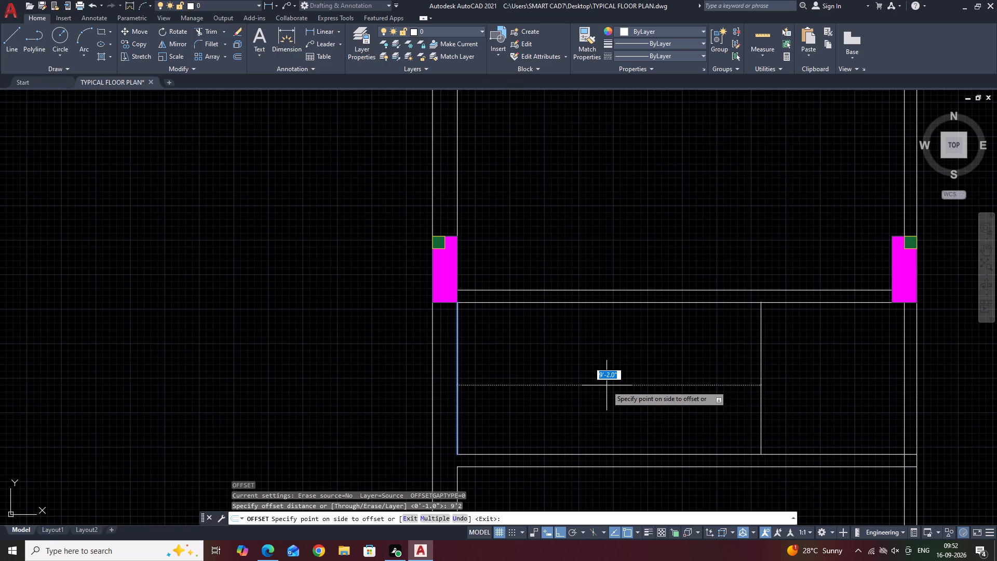
{"action": "left_click", "coordinate": [637, 397]}
{"action": "key", "text": "Escape"}
Offset the new vertical wall line between the first and second partitions 4.5" to the right to give the wall thickness.
{"action": "left_click", "coordinate": [764, 367]}
{"action": "left_click_drag", "start_coordinate": [718, 364], "coordinate": [712, 364]}
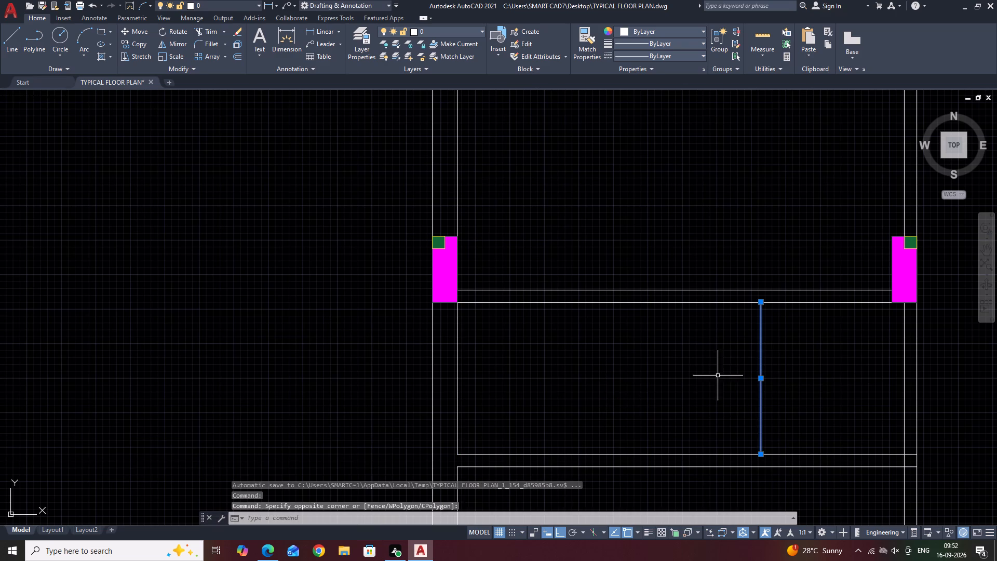
{"action": "middle_click_drag", "start_coordinate": [777, 367], "coordinate": [608, 385]}
{"action": "key", "text": "o"}
{"action": "key", "text": "space"}
{"action": "type", "text": "4.5"}
{"action": "key", "text": "Return"}
{"action": "left_click", "coordinate": [685, 381]}
{"action": "key", "text": "Escape"}
Fillet the first partition's two lines with the new vertical wall's two lines to form square upper-right corners.
{"action": "middle_click_drag", "start_coordinate": [636, 361], "coordinate": [637, 303]}
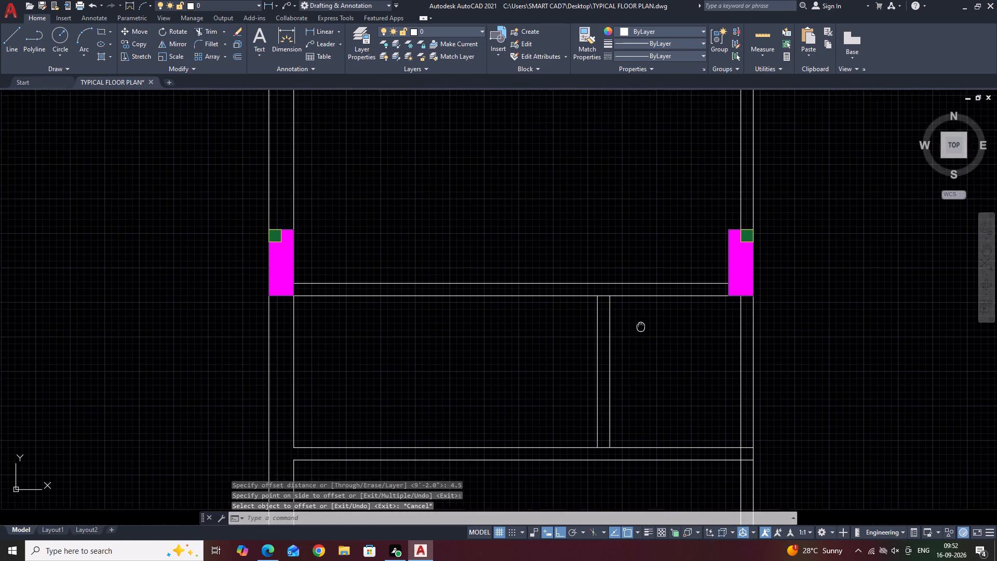
{"action": "middle_click_drag", "start_coordinate": [637, 303], "coordinate": [635, 297]}
{"action": "type", "text": "F"}
{"action": "key", "text": "space"}
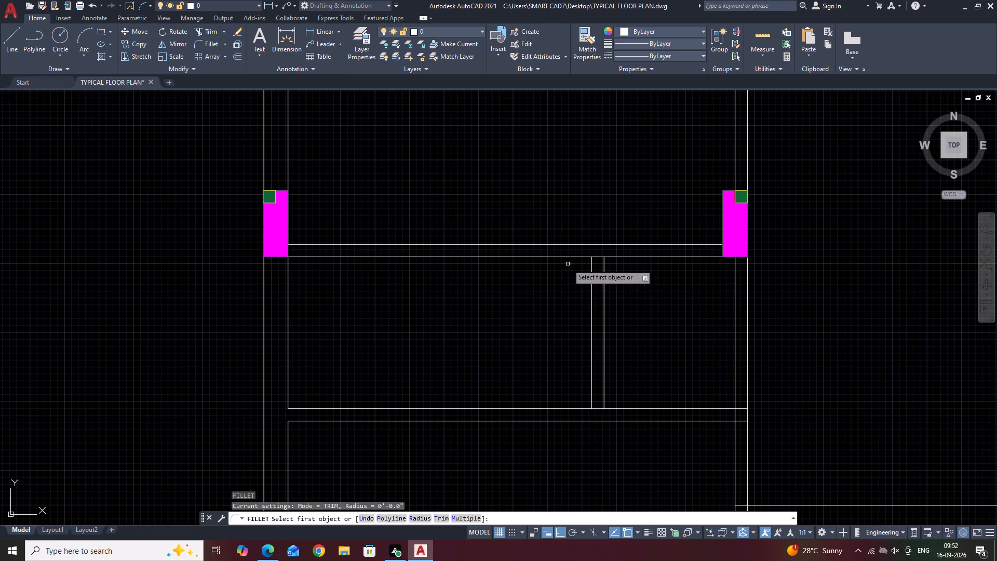
{"action": "left_click", "coordinate": [574, 257]}
{"action": "left_click", "coordinate": [592, 276]}
{"action": "key", "text": "space"}
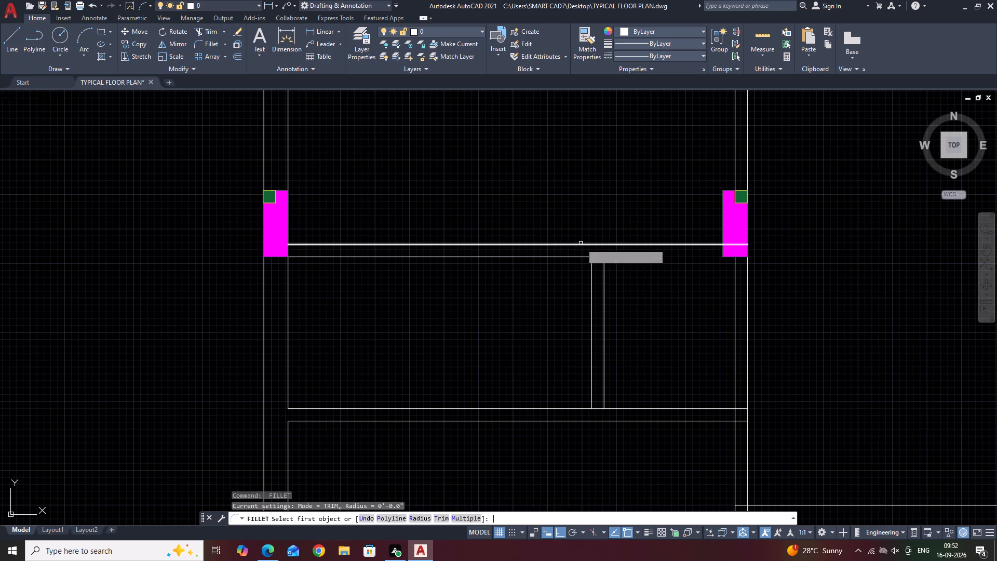
{"action": "left_click", "coordinate": [580, 246]}
{"action": "left_click", "coordinate": [605, 274]}
Fillet the second partition's two lines with the vertical wall's two lines to form square lower-right corners.
{"action": "middle_click_drag", "start_coordinate": [628, 263], "coordinate": [616, 220]}
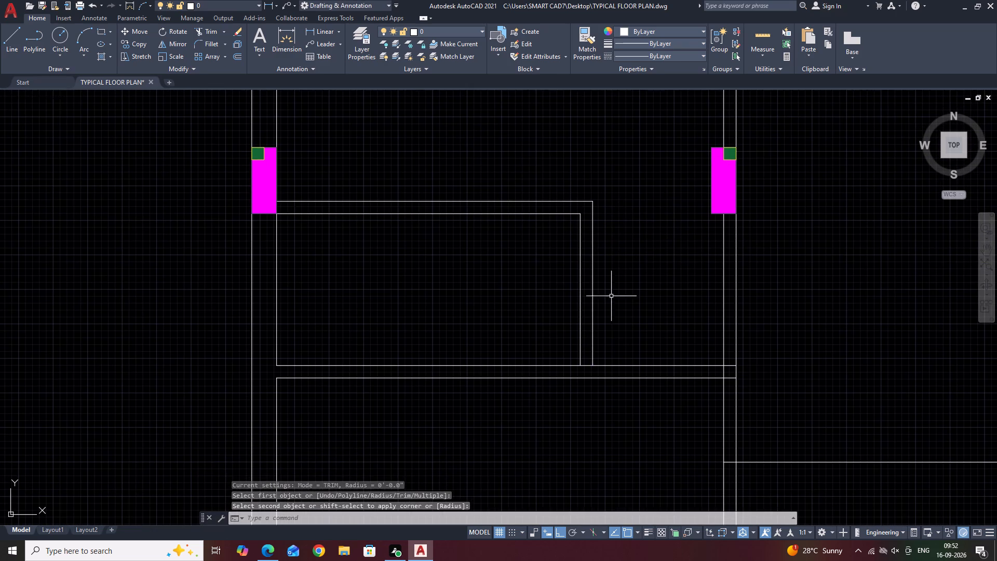
{"action": "key", "text": "space"}
{"action": "left_click", "coordinate": [563, 367]}
{"action": "left_click", "coordinate": [581, 354]}
{"action": "key", "text": "space"}
{"action": "left_click", "coordinate": [570, 380]}
{"action": "left_click", "coordinate": [577, 379]}
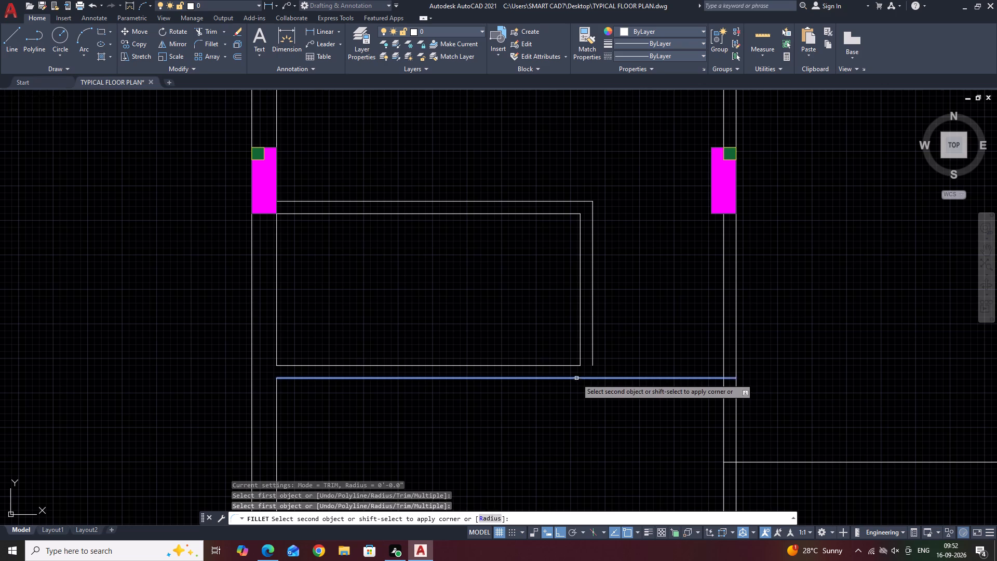
{"action": "left_click", "coordinate": [594, 355]}
{"action": "middle_click_drag", "start_coordinate": [612, 407], "coordinate": [625, 266]}
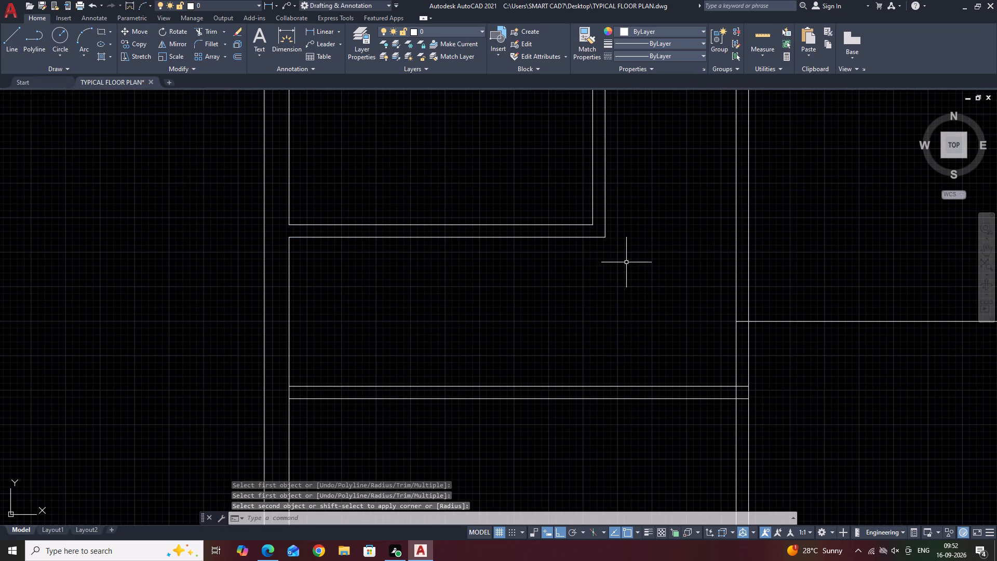
{"action": "key", "text": "Escape"}
Draw two horizontal lines from the enclosed room's outer and inner lower-right corners across to the far line of the right wall.
{"action": "scroll", "coordinate": [612, 266], "scroll_direction": "down", "scroll_amount": 2}
{"action": "middle_click_drag", "start_coordinate": [638, 311], "coordinate": [641, 336]}
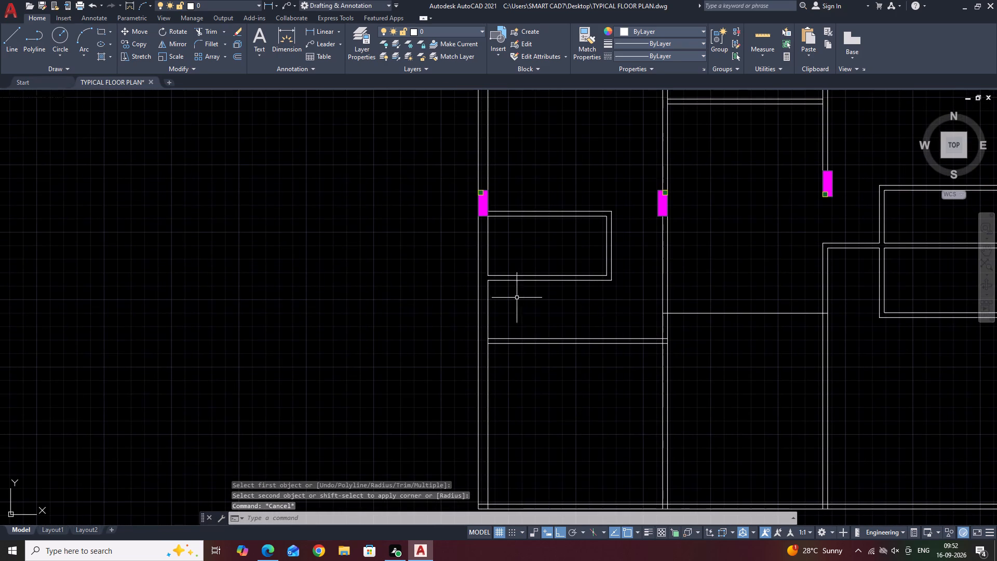
{"action": "scroll", "coordinate": [618, 286], "scroll_direction": "up", "scroll_amount": 2}
{"action": "middle_click_drag", "start_coordinate": [667, 278], "coordinate": [590, 233]}
{"action": "middle_click_drag", "start_coordinate": [536, 316], "coordinate": [579, 384]}
{"action": "key", "text": "l"}
{"action": "key", "text": "space"}
{"action": "left_click", "coordinate": [564, 295]}
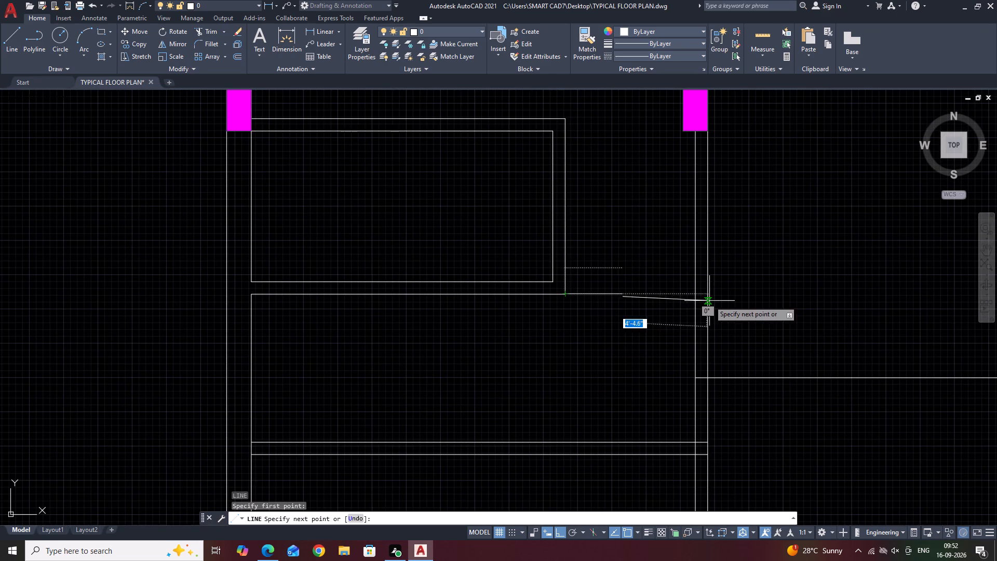
{"action": "left_click", "coordinate": [713, 295]}
{"action": "key", "text": "Escape"}
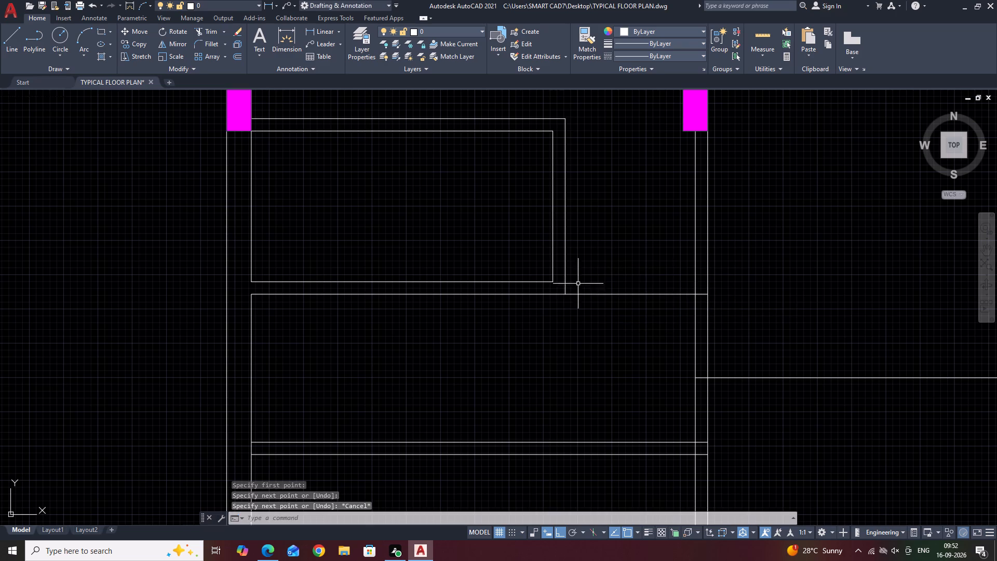
{"action": "key", "text": "space"}
{"action": "left_click", "coordinate": [551, 281]}
{"action": "left_click", "coordinate": [709, 281]}
{"action": "key", "text": "Escape"}
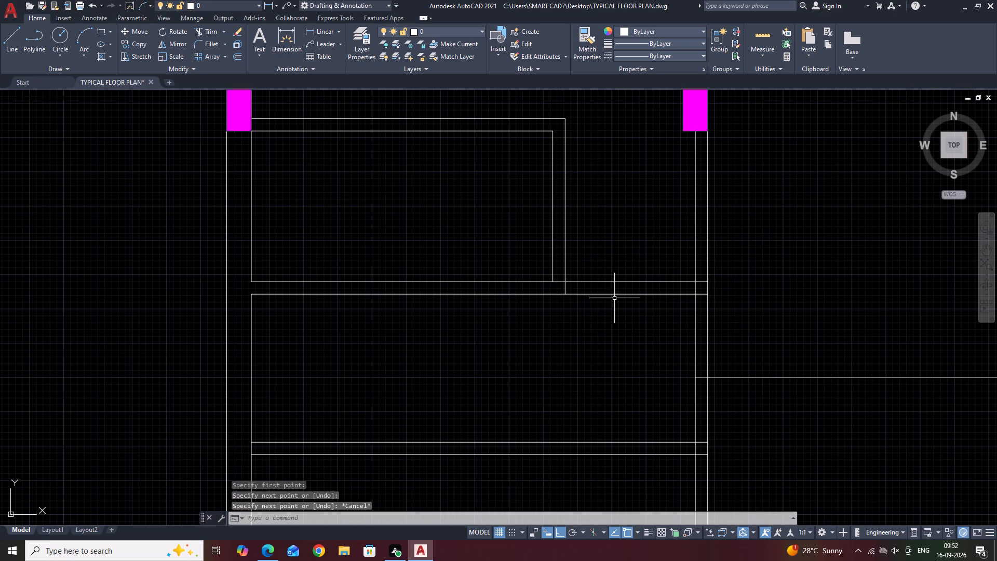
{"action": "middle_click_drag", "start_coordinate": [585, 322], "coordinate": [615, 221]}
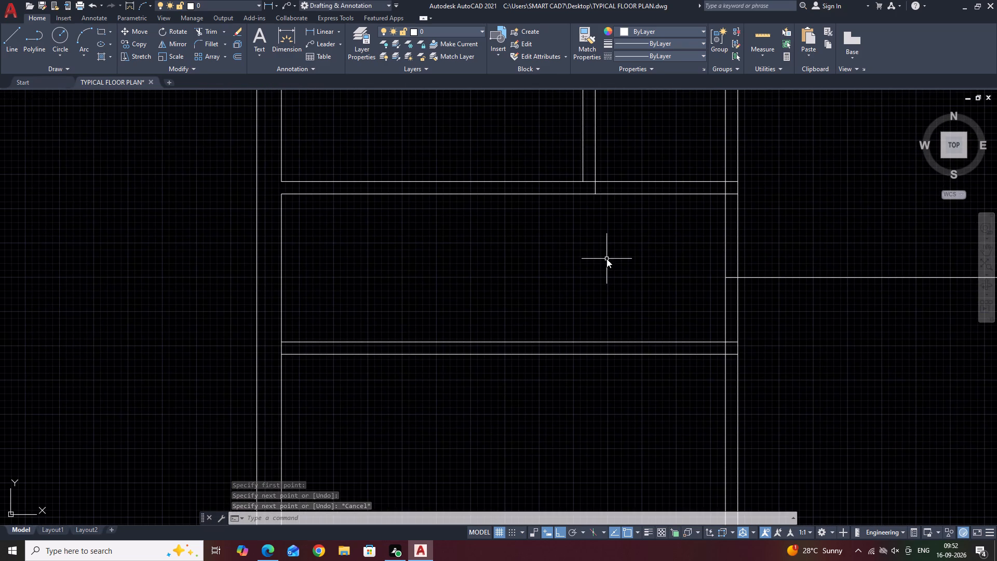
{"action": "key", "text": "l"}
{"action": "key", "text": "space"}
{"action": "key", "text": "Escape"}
Extend the vertical wall's two lines down through the second partition to the third partition's lower line.
{"action": "middle_click_drag", "start_coordinate": [586, 170], "coordinate": [604, 215]}
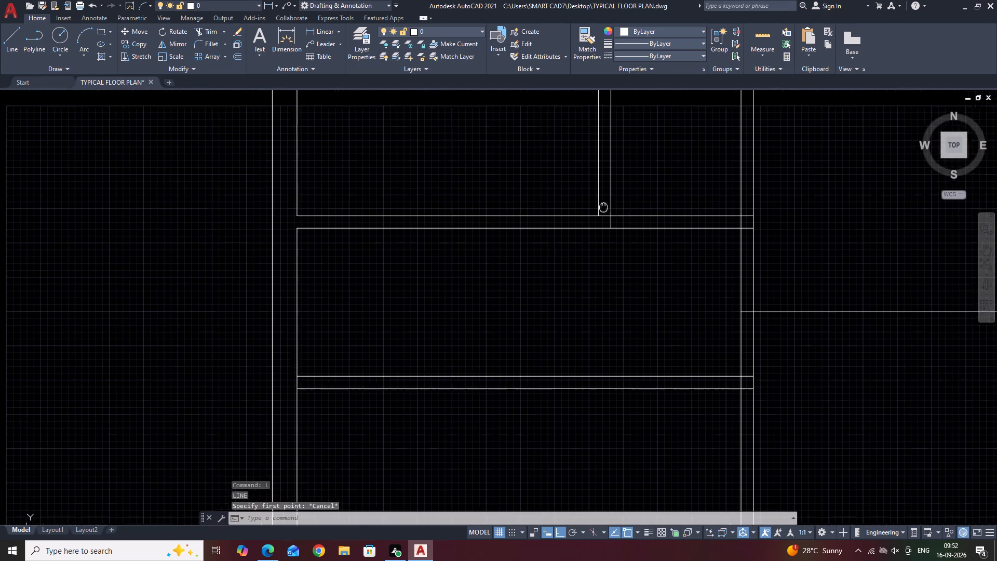
{"action": "middle_click_drag", "start_coordinate": [604, 215], "coordinate": [604, 219]}
{"action": "type", "text": "EX"}
{"action": "key", "text": "space"}
{"action": "left_click", "coordinate": [646, 195]}
{"action": "left_click", "coordinate": [548, 199]}
{"action": "left_click", "coordinate": [626, 184]}
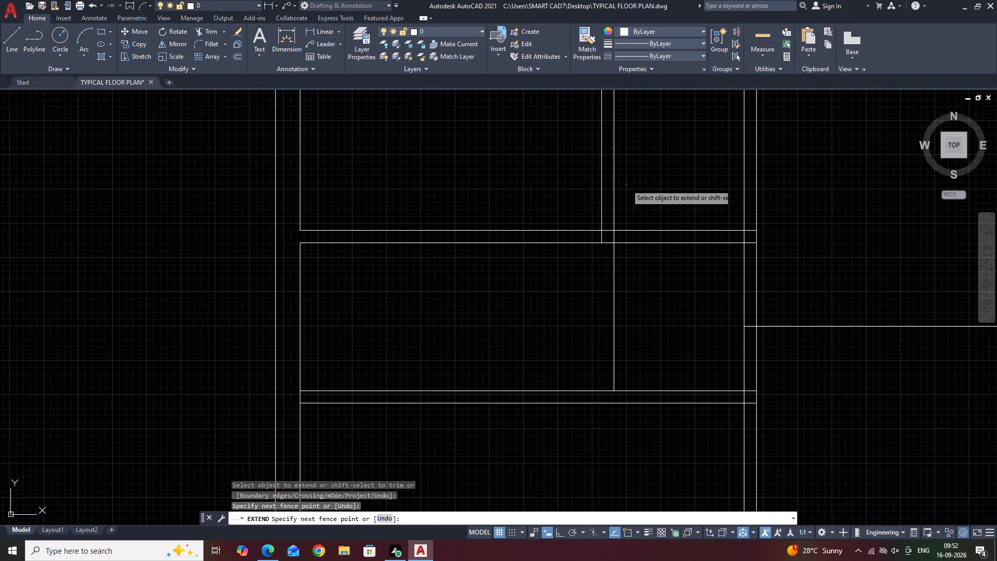
{"action": "left_click", "coordinate": [598, 188]}
{"action": "left_click", "coordinate": [638, 294]}
{"action": "left_click", "coordinate": [577, 311]}
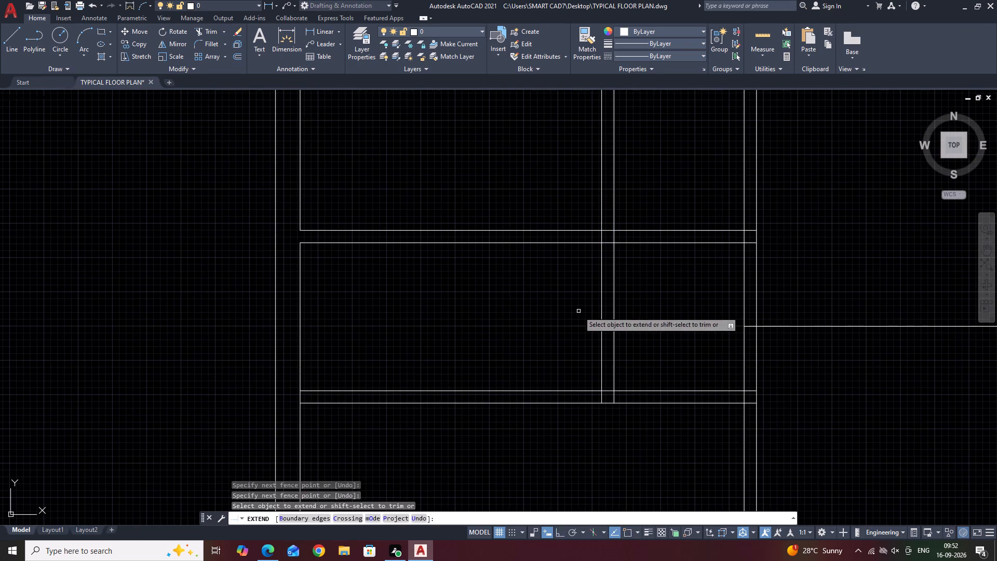
{"action": "key", "text": "Escape"}
Trim the third partition's lines beyond the vertical wall, along with the horizontal line stubs inside the right wall.
{"action": "key", "text": "t"}
{"action": "type", "text": "R"}
{"action": "key", "text": "space"}
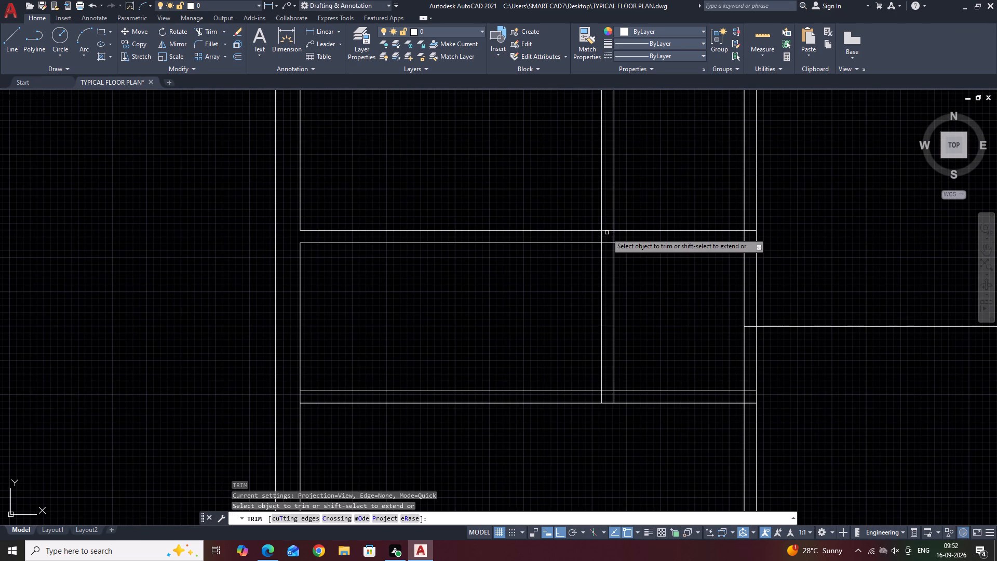
{"action": "left_click", "coordinate": [688, 337]}
{"action": "left_click", "coordinate": [652, 422]}
{"action": "middle_click_drag", "start_coordinate": [729, 366], "coordinate": [575, 312]}
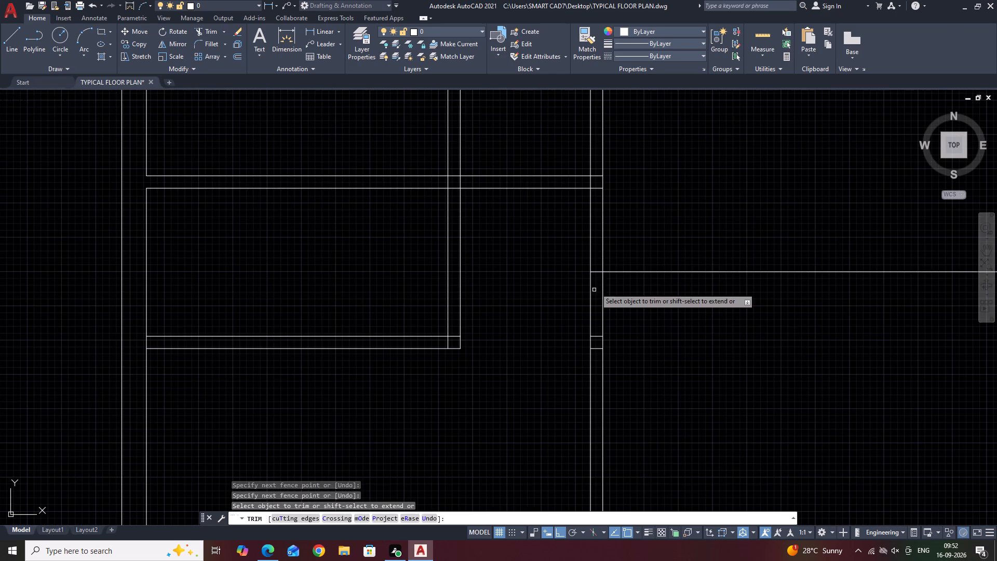
{"action": "left_click", "coordinate": [594, 259]}
{"action": "left_click", "coordinate": [601, 358]}
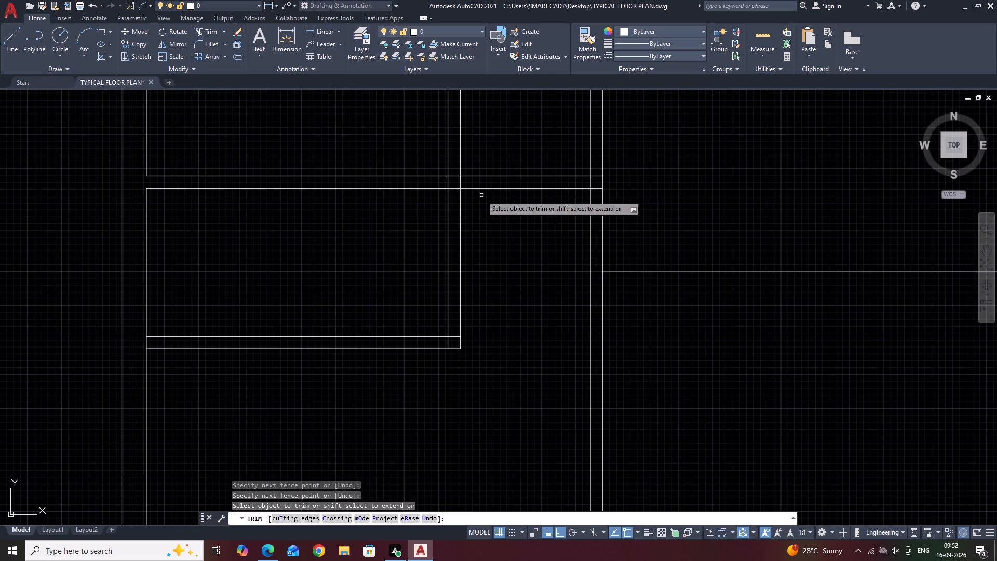
Trim the overlapping line segments where the vertical wall crosses the second partition to open the junction.
{"action": "middle_click_drag", "start_coordinate": [451, 191], "coordinate": [533, 271]}
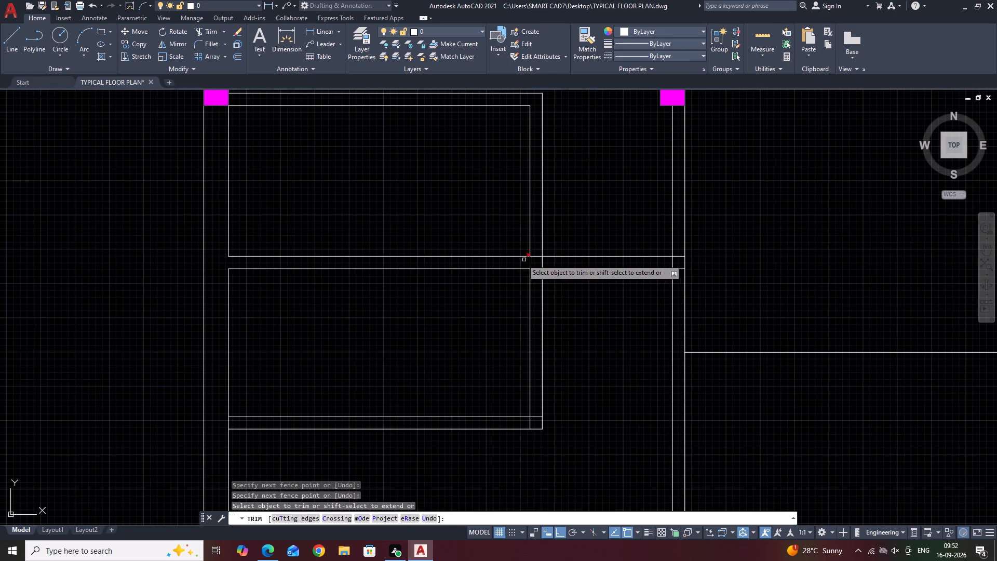
{"action": "scroll", "coordinate": [512, 264], "scroll_direction": "up", "scroll_amount": 2}
{"action": "left_click", "coordinate": [485, 259]}
{"action": "left_click", "coordinate": [626, 263]}
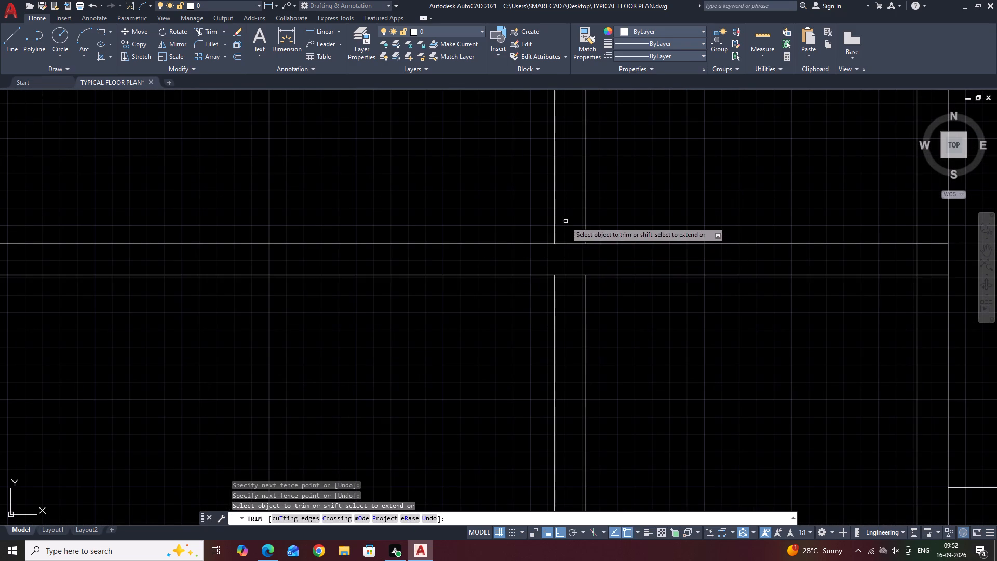
{"action": "left_click", "coordinate": [565, 220]}
{"action": "left_click", "coordinate": [575, 319]}
Trim the overlapping line ends at the lower room's lower-right wall corner.
{"action": "scroll", "coordinate": [575, 224], "scroll_direction": "down", "scroll_amount": 4}
{"action": "scroll", "coordinate": [677, 366], "scroll_direction": "down", "scroll_amount": 1}
{"action": "middle_click_drag", "start_coordinate": [719, 379], "coordinate": [720, 252]}
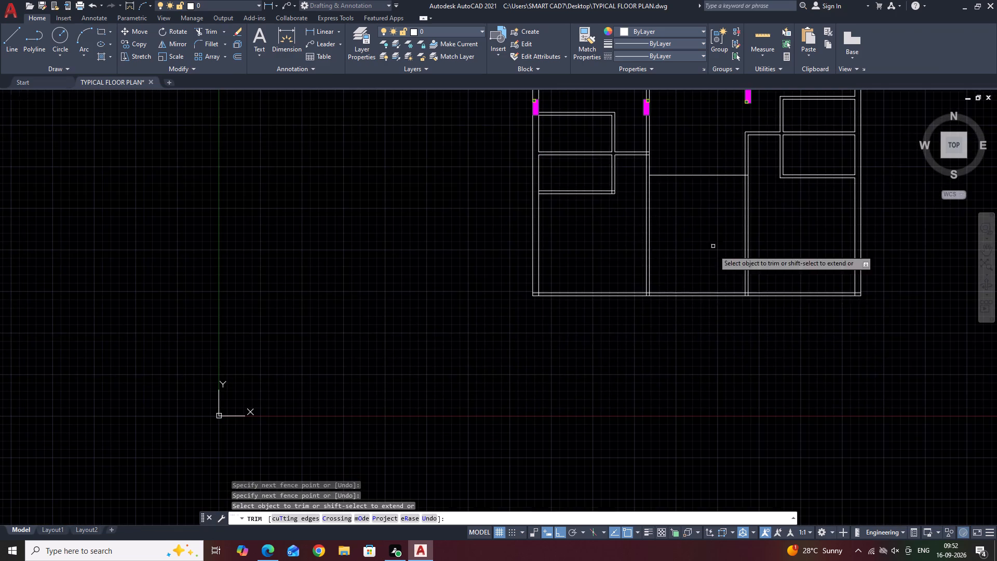
{"action": "scroll", "coordinate": [605, 195], "scroll_direction": "up", "scroll_amount": 6}
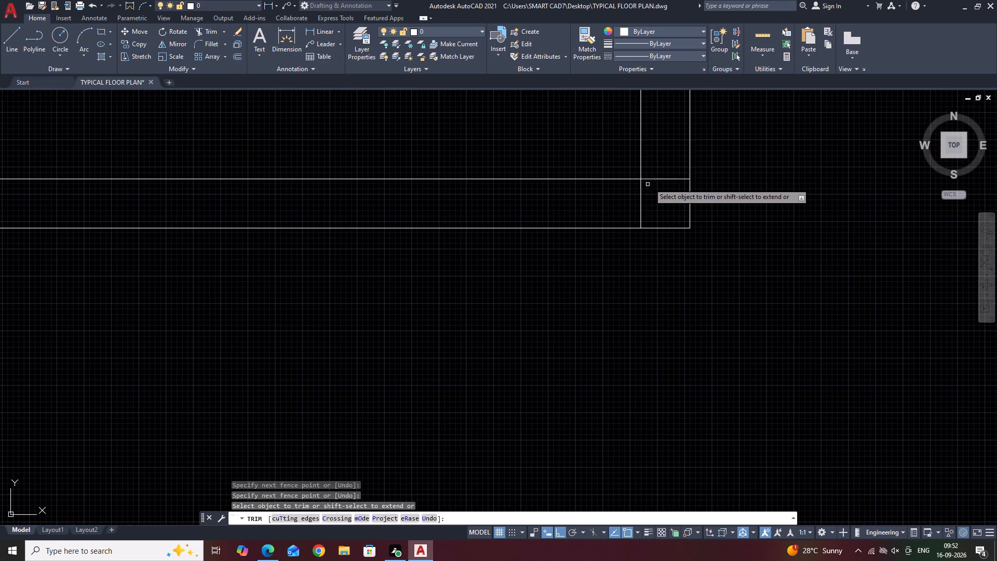
{"action": "left_click", "coordinate": [677, 168]}
{"action": "left_click", "coordinate": [610, 210]}
{"action": "scroll", "coordinate": [621, 202], "scroll_direction": "down", "scroll_amount": 6}
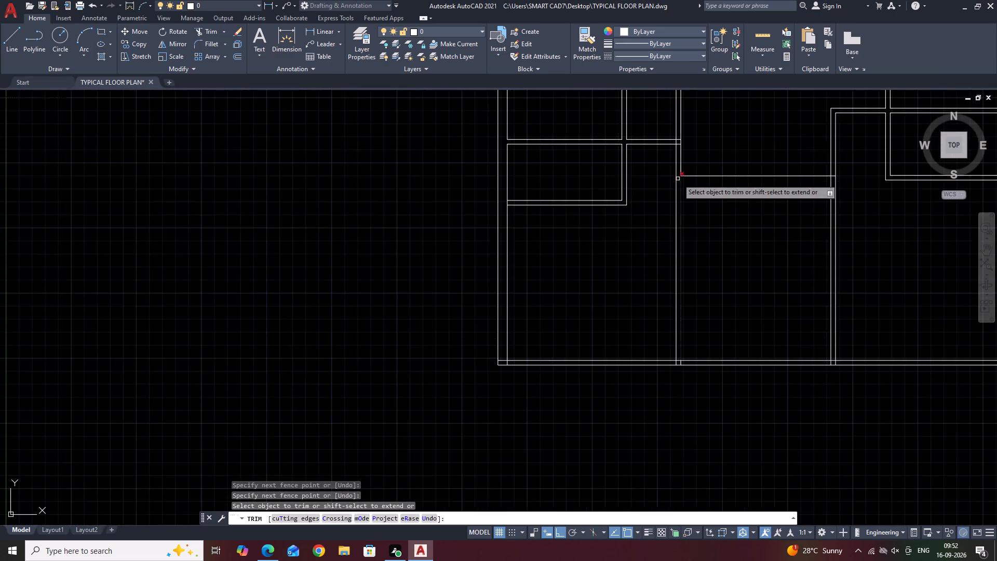
Trim the partition stubs inside the right wall and the wall's inner line between the second partition's two lines.
{"action": "middle_click_drag", "start_coordinate": [673, 182], "coordinate": [637, 275]}
{"action": "scroll", "coordinate": [640, 239], "scroll_direction": "up", "scroll_amount": 4}
{"action": "left_click", "coordinate": [657, 201]}
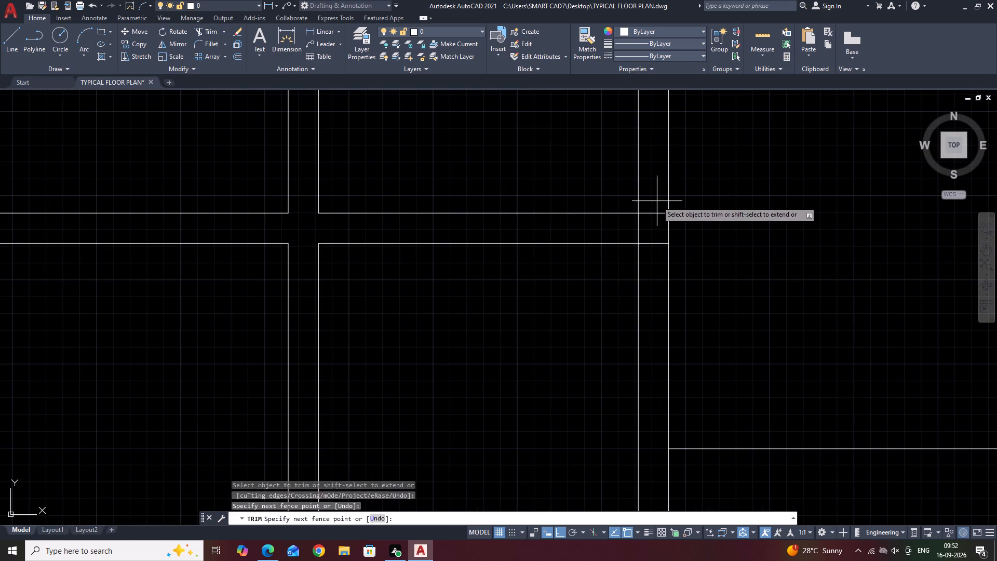
{"action": "left_click", "coordinate": [662, 272]}
{"action": "left_click", "coordinate": [642, 229]}
{"action": "left_click", "coordinate": [608, 225]}
{"action": "key", "text": "Escape"}
{"action": "scroll", "coordinate": [651, 233], "scroll_direction": "down", "scroll_amount": 4}
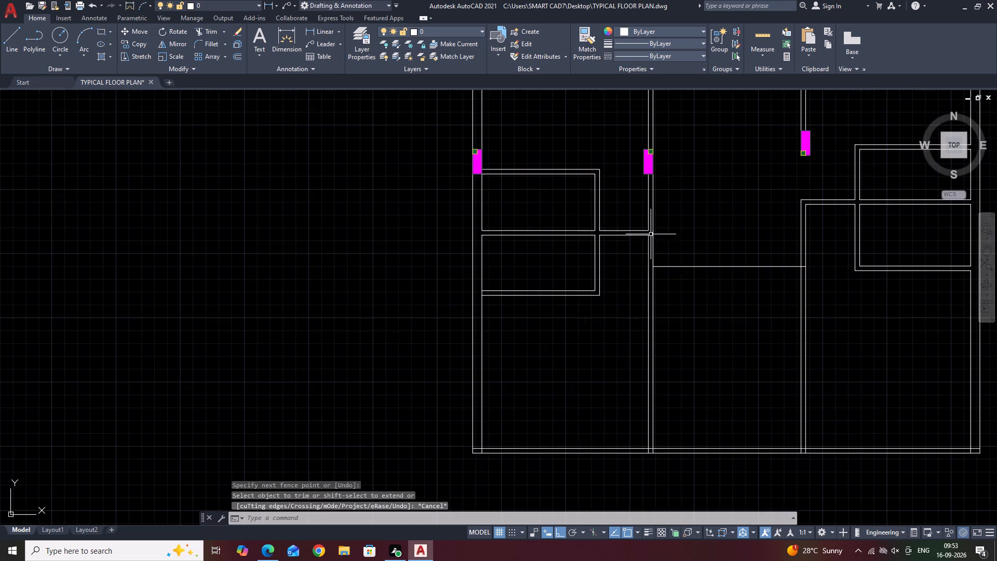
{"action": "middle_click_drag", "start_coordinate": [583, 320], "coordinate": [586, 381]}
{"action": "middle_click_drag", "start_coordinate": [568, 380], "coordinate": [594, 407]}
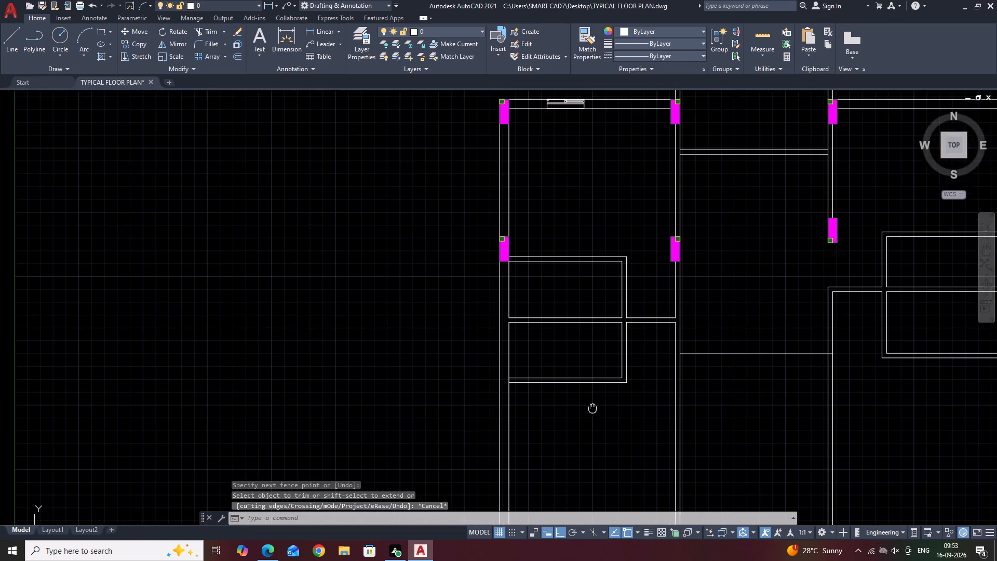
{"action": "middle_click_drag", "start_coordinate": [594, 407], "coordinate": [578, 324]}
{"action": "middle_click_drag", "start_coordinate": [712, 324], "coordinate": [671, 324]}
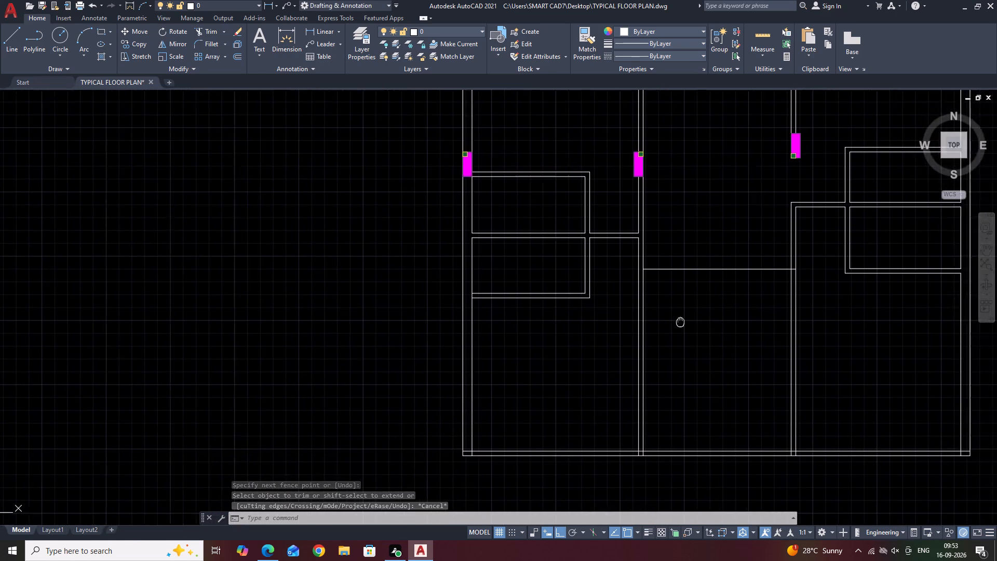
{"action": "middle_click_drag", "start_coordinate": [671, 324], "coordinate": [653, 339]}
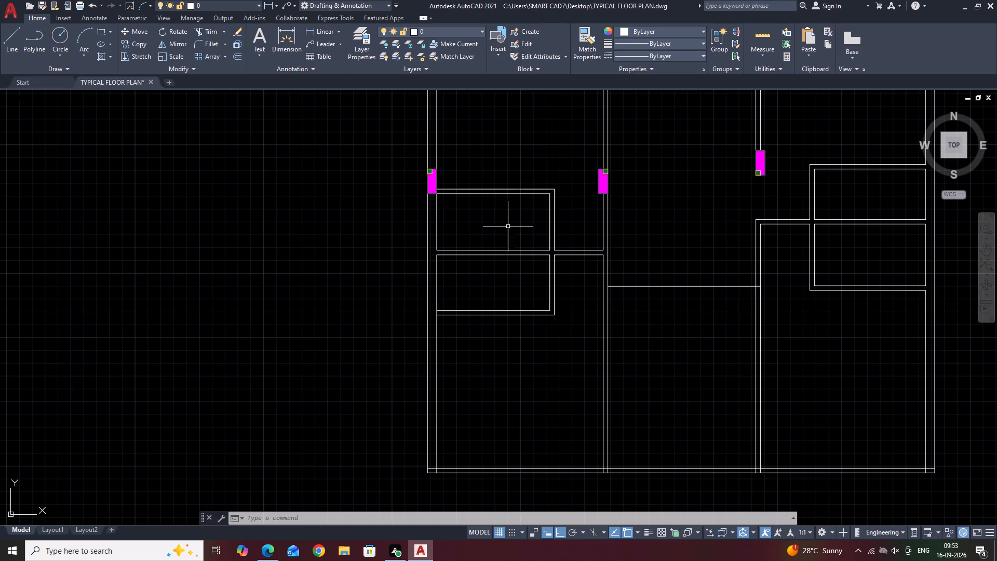
Copy the hatched column at the left wall's upper partition junction to the wall's junction with the lower small room's bottom partition.
{"action": "middle_click_drag", "start_coordinate": [511, 249], "coordinate": [575, 341]}
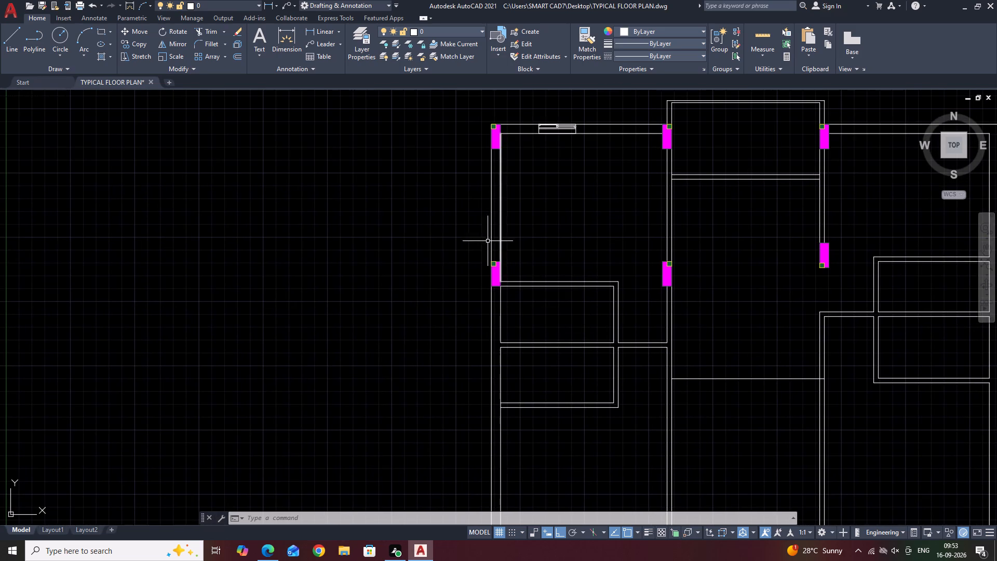
{"action": "left_click_drag", "start_coordinate": [463, 235], "coordinate": [466, 243]}
{"action": "left_click", "coordinate": [527, 325]}
{"action": "left_click", "coordinate": [478, 253]}
{"action": "left_click", "coordinate": [537, 317]}
{"action": "middle_click_drag", "start_coordinate": [503, 212], "coordinate": [503, 228]}
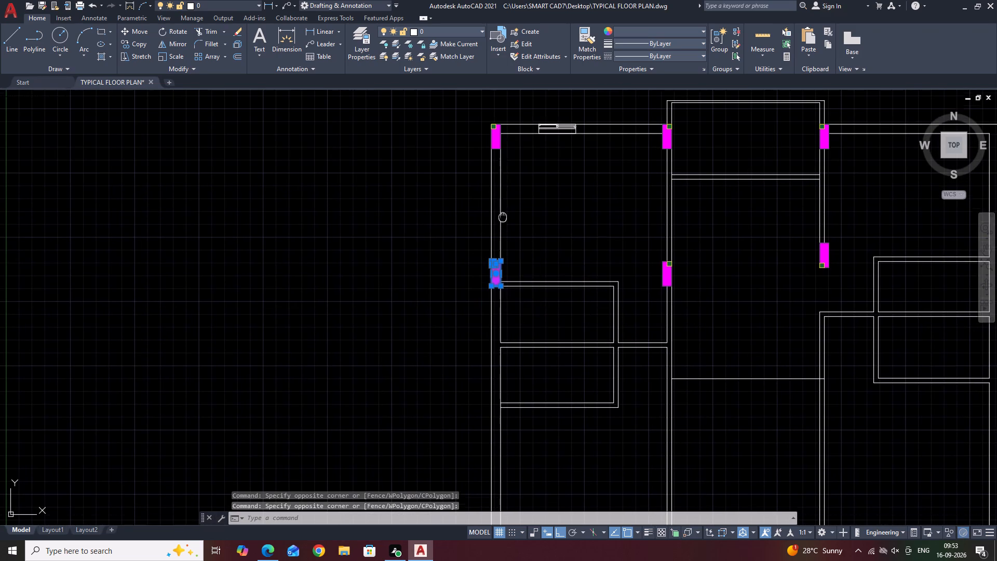
{"action": "middle_click_drag", "start_coordinate": [503, 228], "coordinate": [513, 260]}
{"action": "key", "text": "c"}
{"action": "key", "text": "o"}
{"action": "key", "text": "space"}
{"action": "scroll", "coordinate": [518, 316], "scroll_direction": "up", "scroll_amount": 2}
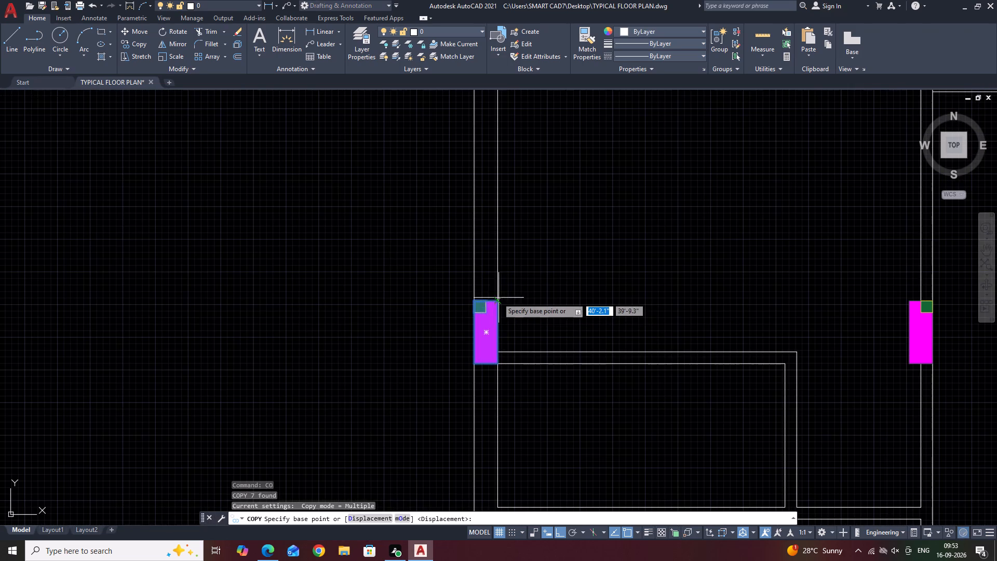
{"action": "left_click", "coordinate": [496, 298]}
{"action": "scroll", "coordinate": [511, 290], "scroll_direction": "down", "scroll_amount": 2}
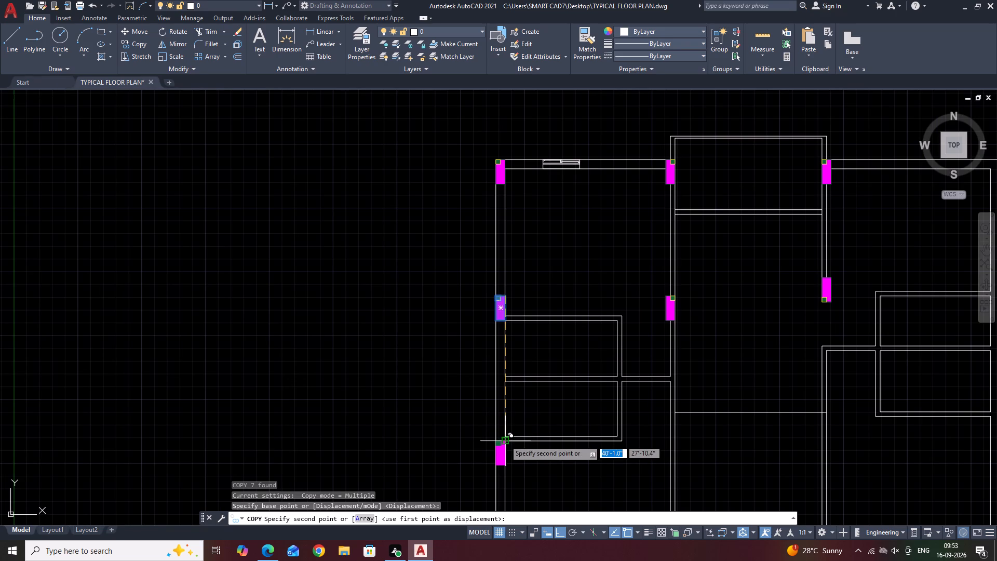
{"action": "middle_click_drag", "start_coordinate": [505, 440], "coordinate": [503, 388]}
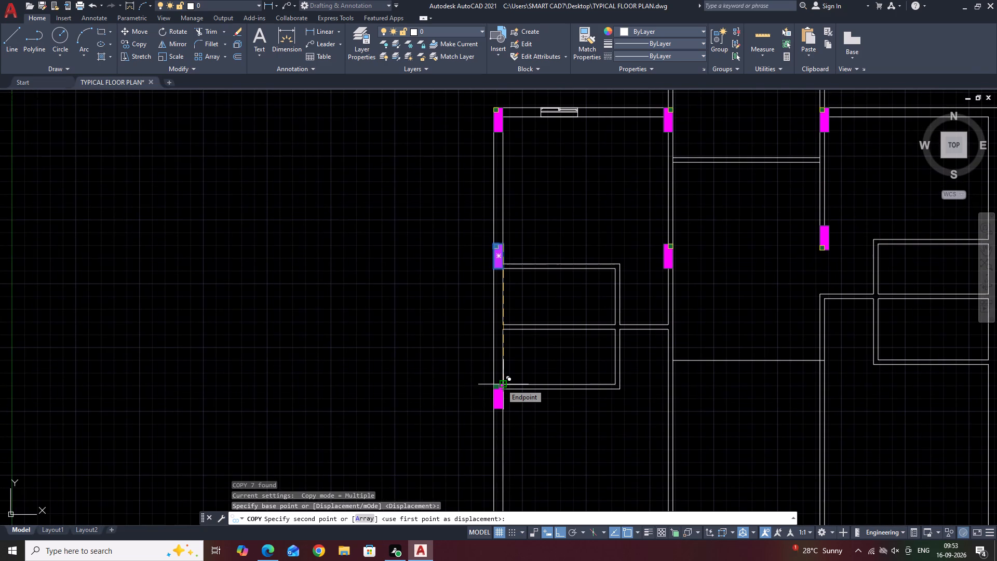
{"action": "scroll", "coordinate": [501, 384], "scroll_direction": "up", "scroll_amount": 3}
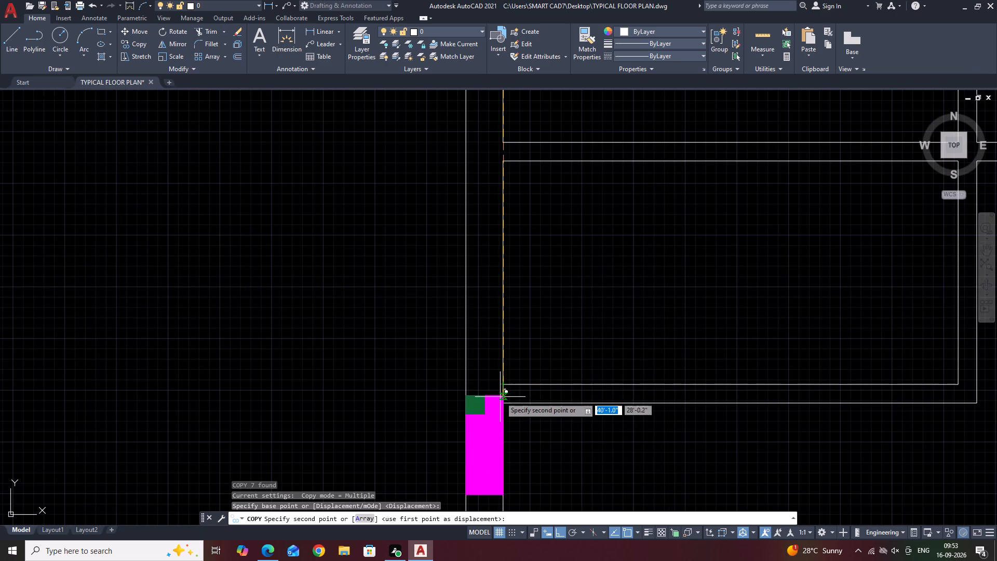
{"action": "left_click", "coordinate": [503, 385]}
Place another copy of the hatched column near the floor plan's bottom-left outer corner and finish copying.
{"action": "scroll", "coordinate": [521, 293], "scroll_direction": "down", "scroll_amount": 3}
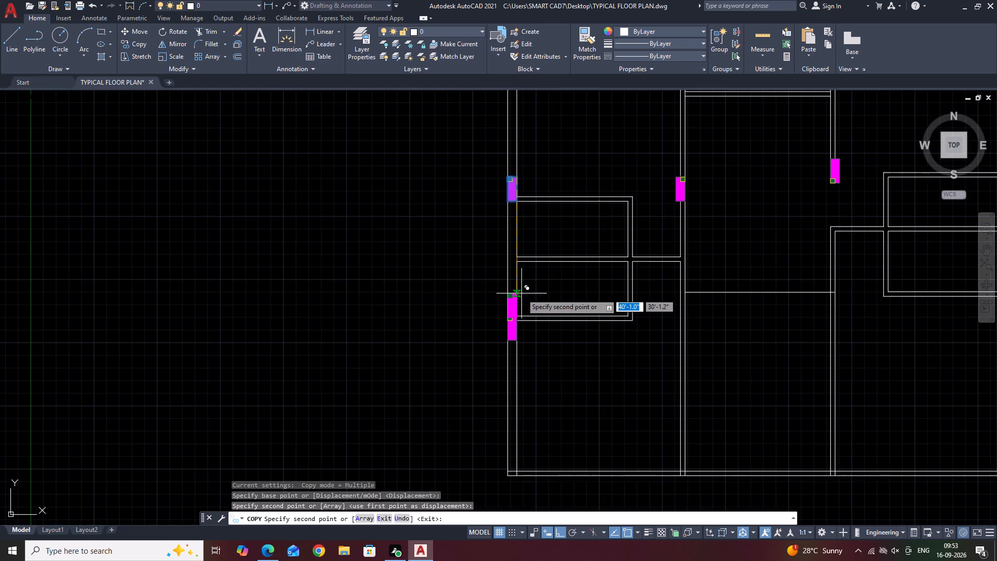
{"action": "scroll", "coordinate": [522, 293], "scroll_direction": "down", "scroll_amount": 3}
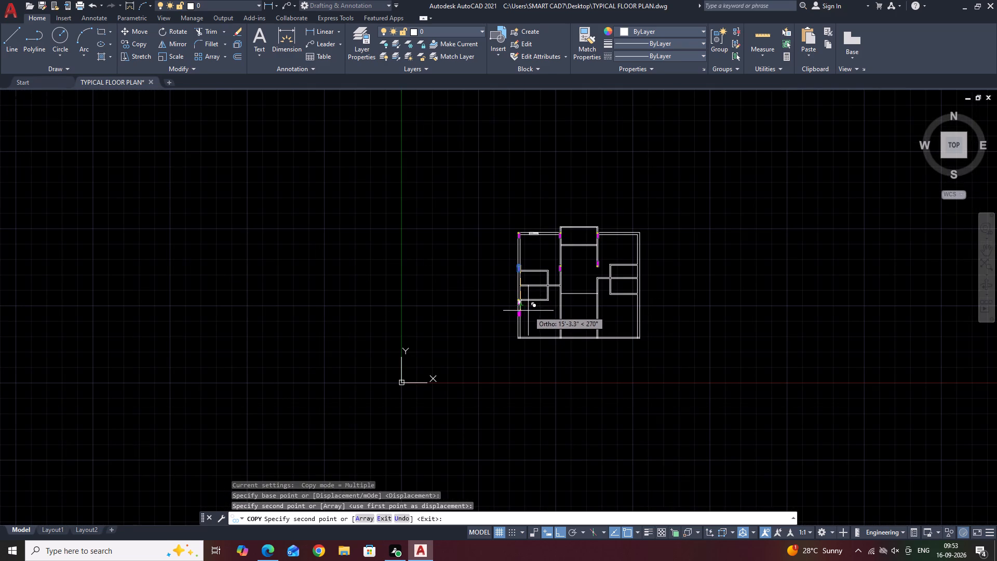
{"action": "scroll", "coordinate": [527, 328], "scroll_direction": "up", "scroll_amount": 5}
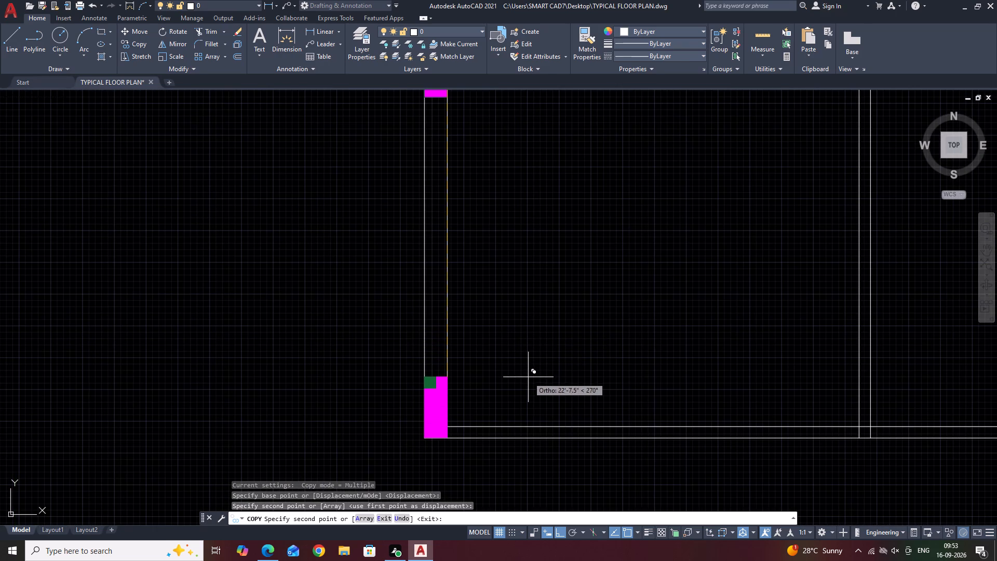
{"action": "left_click", "coordinate": [528, 378]}
{"action": "key", "text": "Escape"}
Move the bottom-left hatched column so its lower edge aligns with the bottom wall's outer line.
{"action": "scroll", "coordinate": [534, 282], "scroll_direction": "down", "scroll_amount": 3}
{"action": "scroll", "coordinate": [514, 322], "scroll_direction": "up", "scroll_amount": 3}
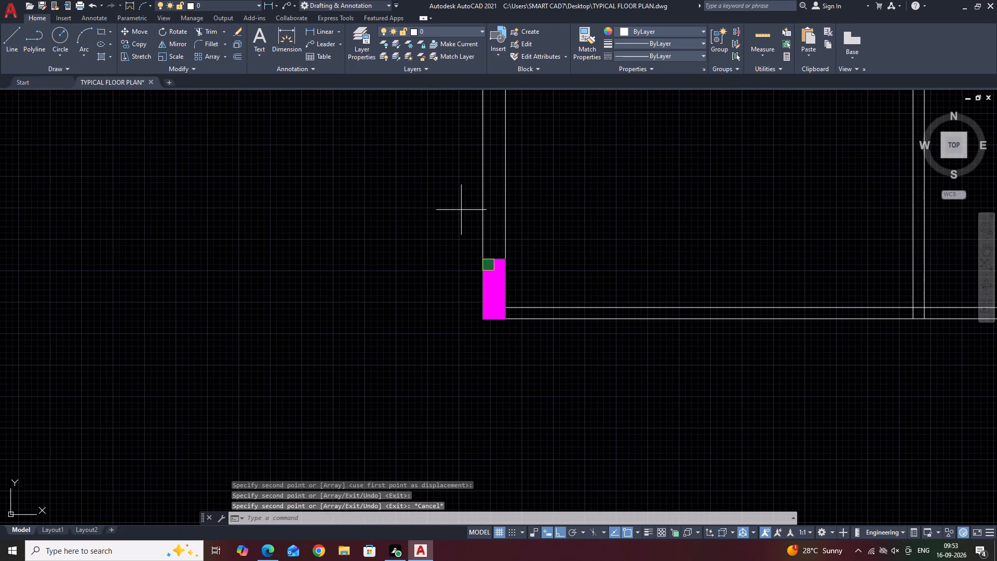
{"action": "left_click", "coordinate": [461, 210]}
{"action": "left_click", "coordinate": [544, 376]}
{"action": "scroll", "coordinate": [501, 284], "scroll_direction": "up", "scroll_amount": 3}
{"action": "scroll", "coordinate": [506, 439], "scroll_direction": "up", "scroll_amount": 3}
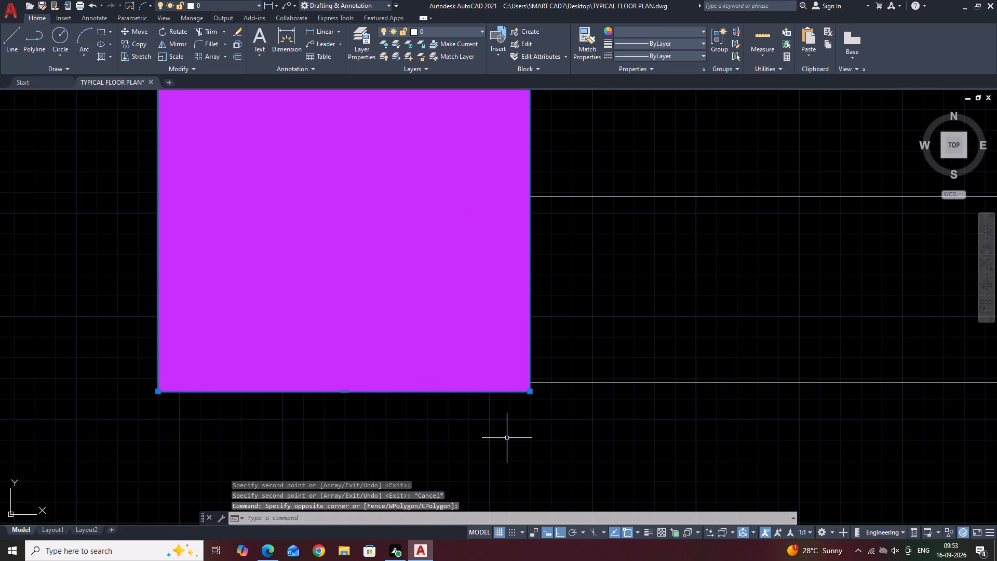
{"action": "key", "text": "m"}
{"action": "key", "text": "space"}
{"action": "left_click", "coordinate": [532, 393]}
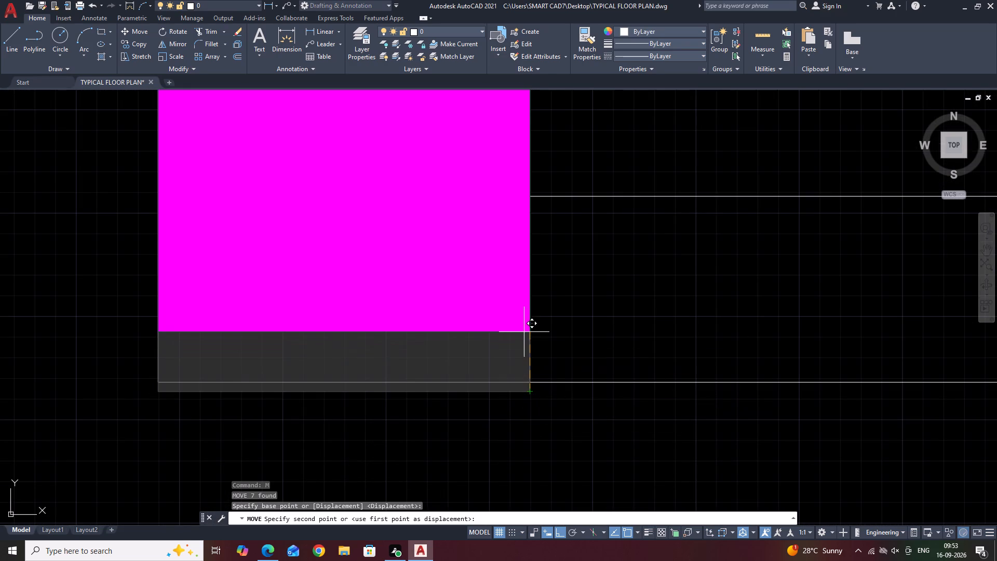
{"action": "left_click", "coordinate": [528, 380]}
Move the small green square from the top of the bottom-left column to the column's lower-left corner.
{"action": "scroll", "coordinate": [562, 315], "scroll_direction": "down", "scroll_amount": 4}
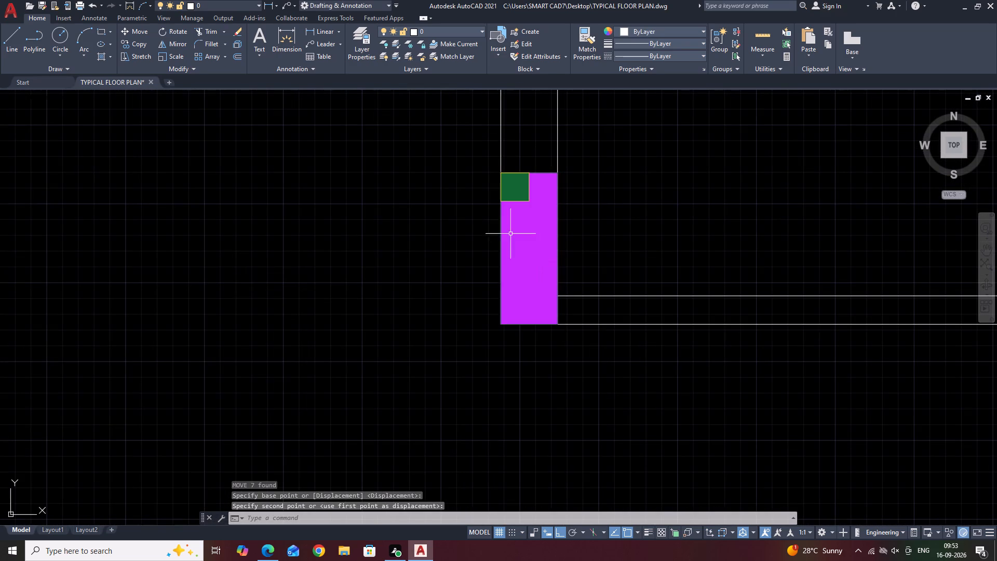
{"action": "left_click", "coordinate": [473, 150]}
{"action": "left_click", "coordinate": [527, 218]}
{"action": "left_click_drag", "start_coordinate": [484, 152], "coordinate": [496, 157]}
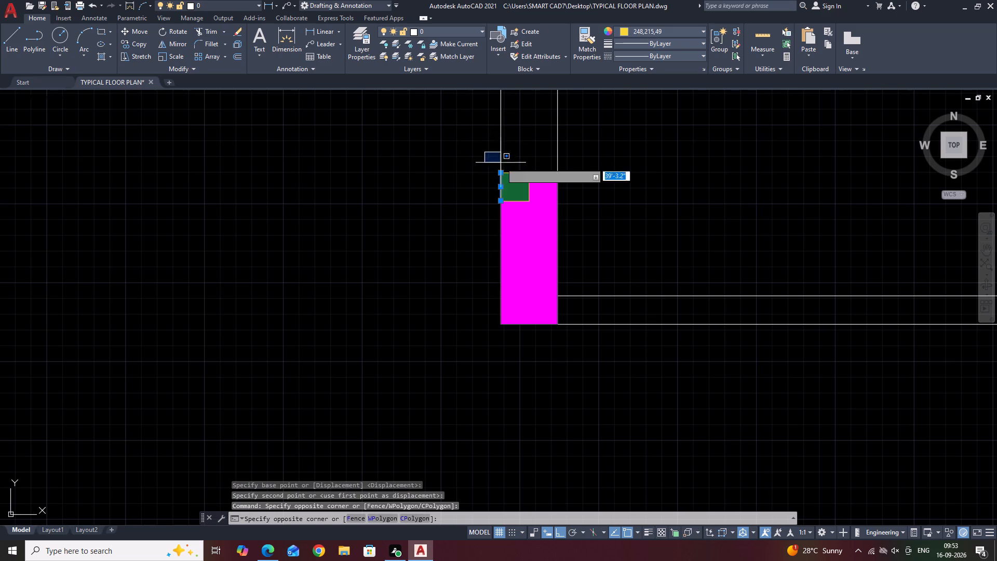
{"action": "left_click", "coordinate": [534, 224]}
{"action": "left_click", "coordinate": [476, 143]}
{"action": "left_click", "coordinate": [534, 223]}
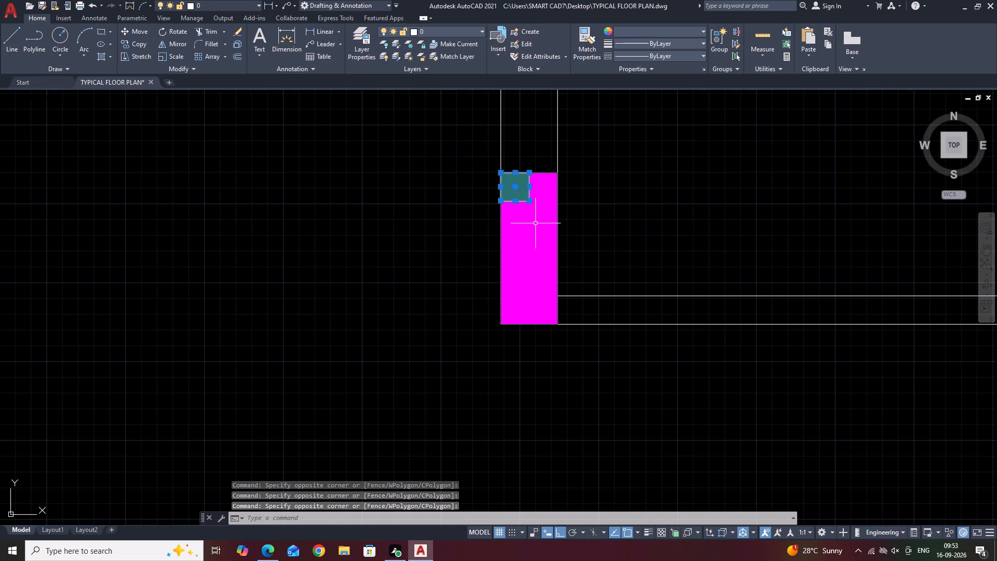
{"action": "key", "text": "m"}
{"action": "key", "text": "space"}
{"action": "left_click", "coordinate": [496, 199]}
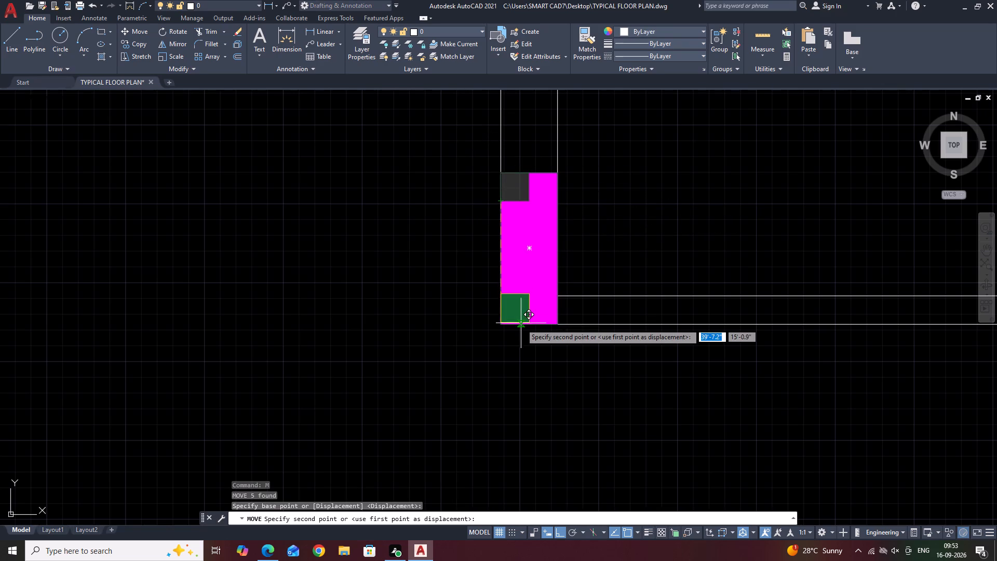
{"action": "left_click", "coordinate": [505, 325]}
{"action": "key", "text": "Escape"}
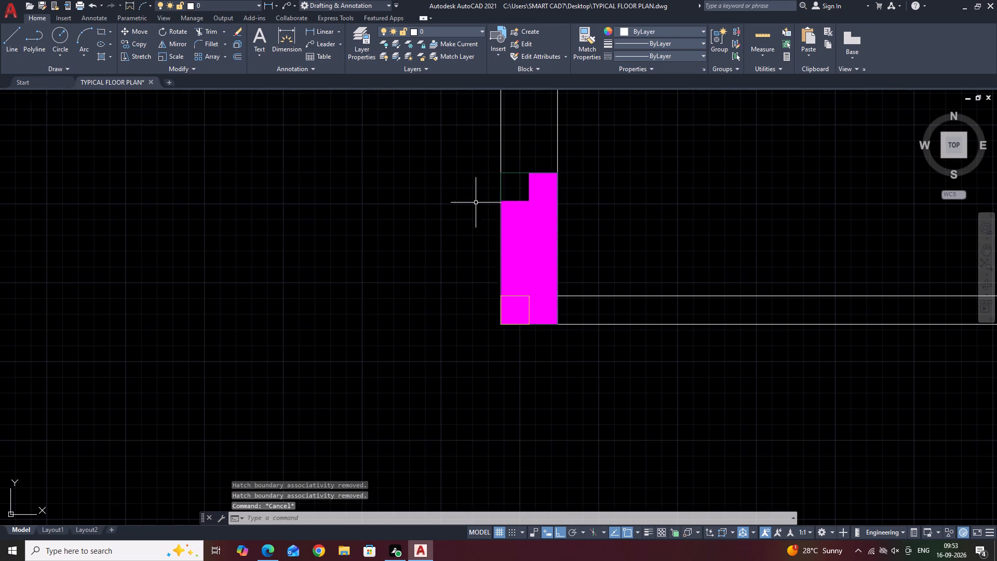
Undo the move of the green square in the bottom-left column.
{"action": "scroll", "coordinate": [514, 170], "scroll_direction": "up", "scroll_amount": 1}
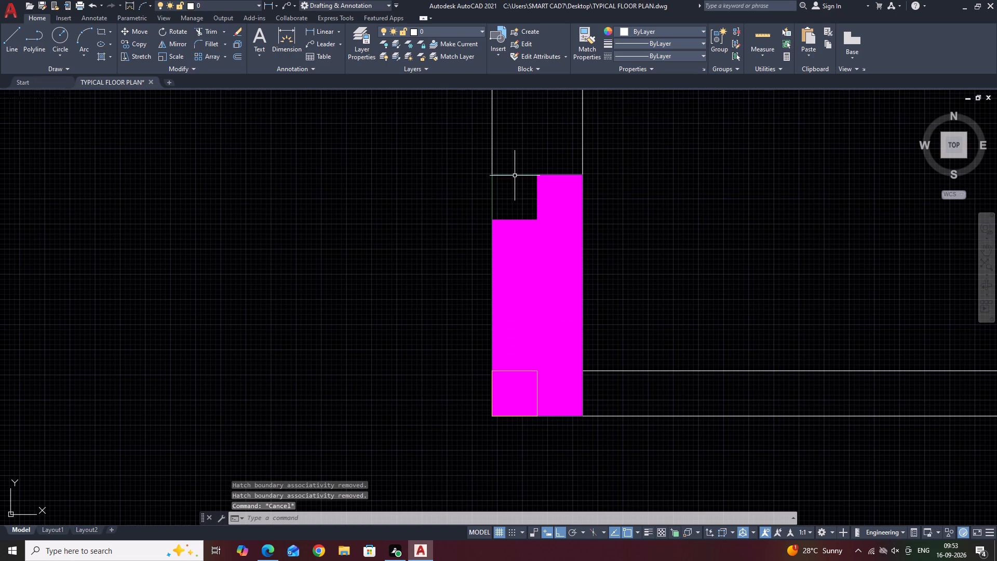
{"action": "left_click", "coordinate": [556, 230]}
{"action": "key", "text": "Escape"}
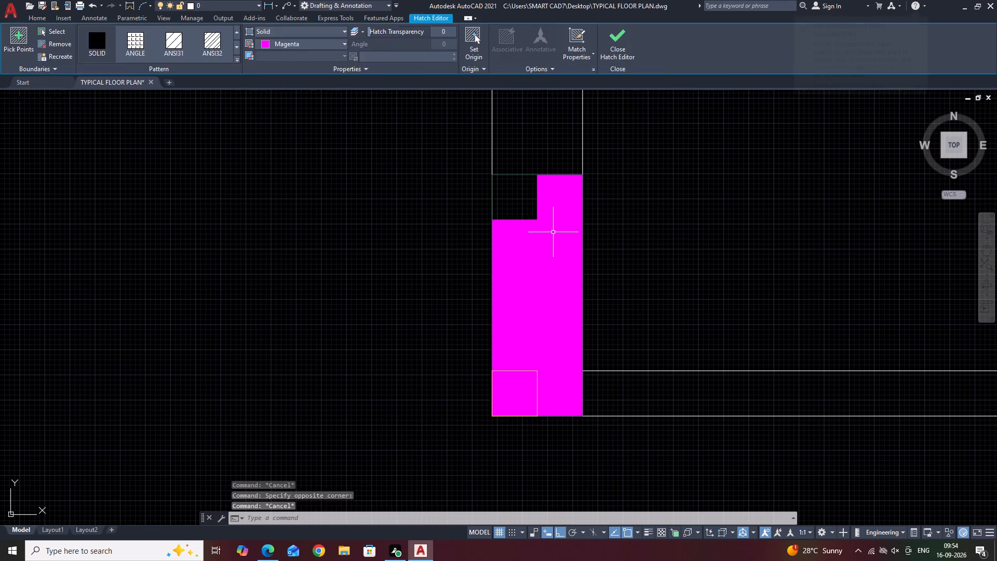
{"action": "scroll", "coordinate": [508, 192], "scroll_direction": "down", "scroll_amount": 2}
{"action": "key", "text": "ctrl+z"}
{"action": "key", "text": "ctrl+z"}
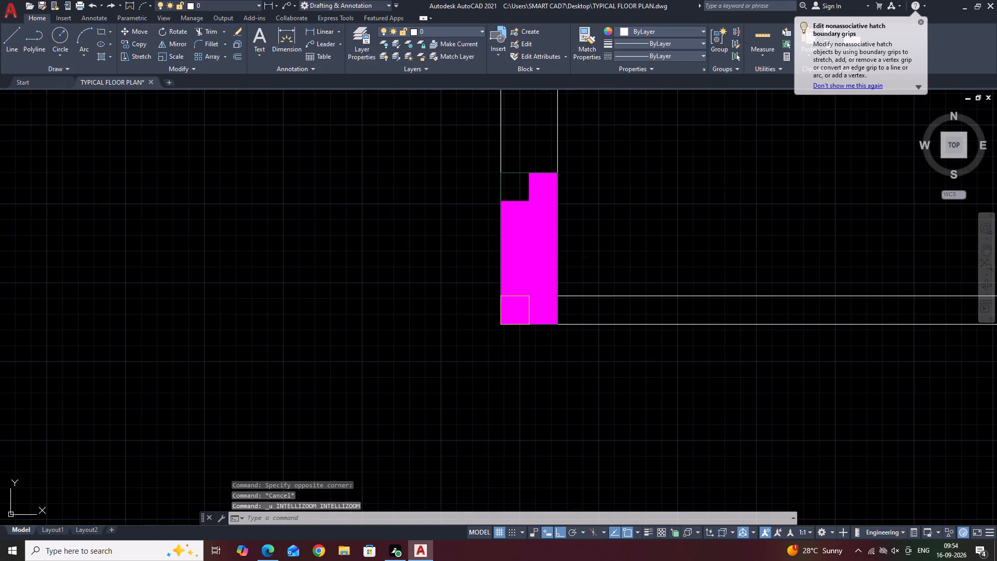
Move the bottom-left column's green square with its outline from the upper-left to the lower-left corner of the column.
{"action": "scroll", "coordinate": [514, 181], "scroll_direction": "up", "scroll_amount": 2}
{"action": "left_click", "coordinate": [518, 198]}
{"action": "left_click", "coordinate": [439, 129]}
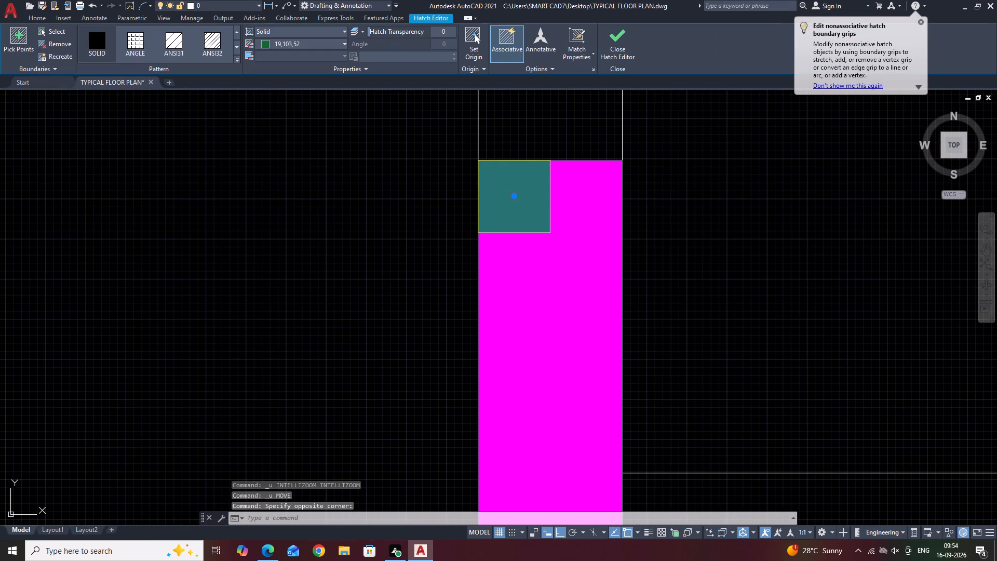
{"action": "left_click", "coordinate": [567, 255]}
{"action": "key", "text": "m"}
{"action": "key", "text": "space"}
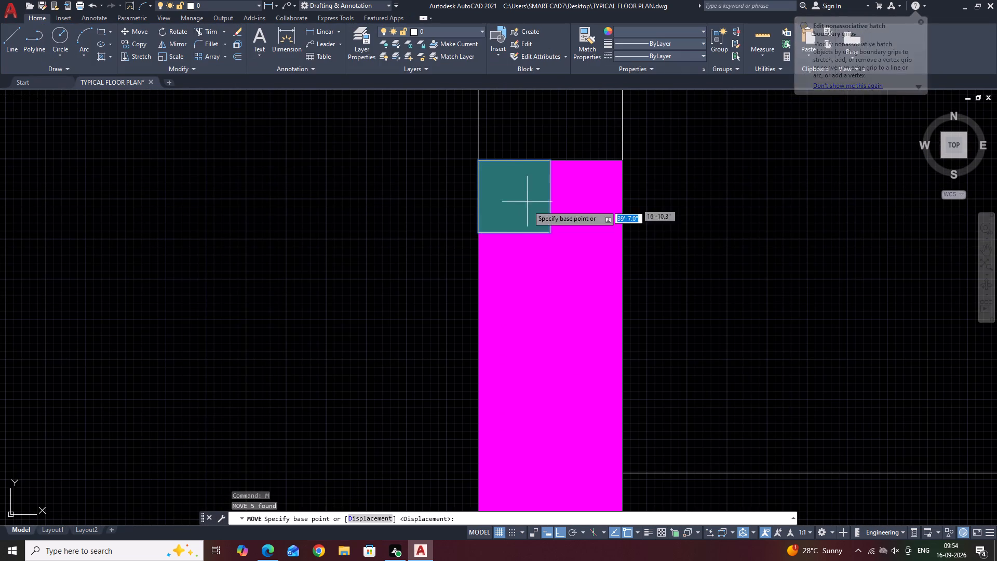
{"action": "left_click", "coordinate": [478, 234]}
{"action": "scroll", "coordinate": [484, 234], "scroll_direction": "down", "scroll_amount": 2}
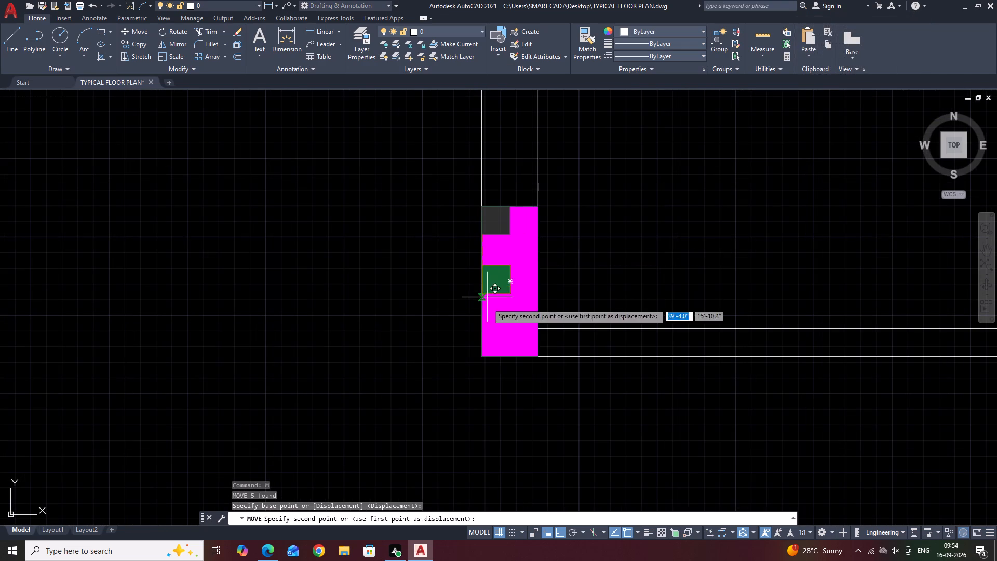
{"action": "left_click", "coordinate": [483, 356]}
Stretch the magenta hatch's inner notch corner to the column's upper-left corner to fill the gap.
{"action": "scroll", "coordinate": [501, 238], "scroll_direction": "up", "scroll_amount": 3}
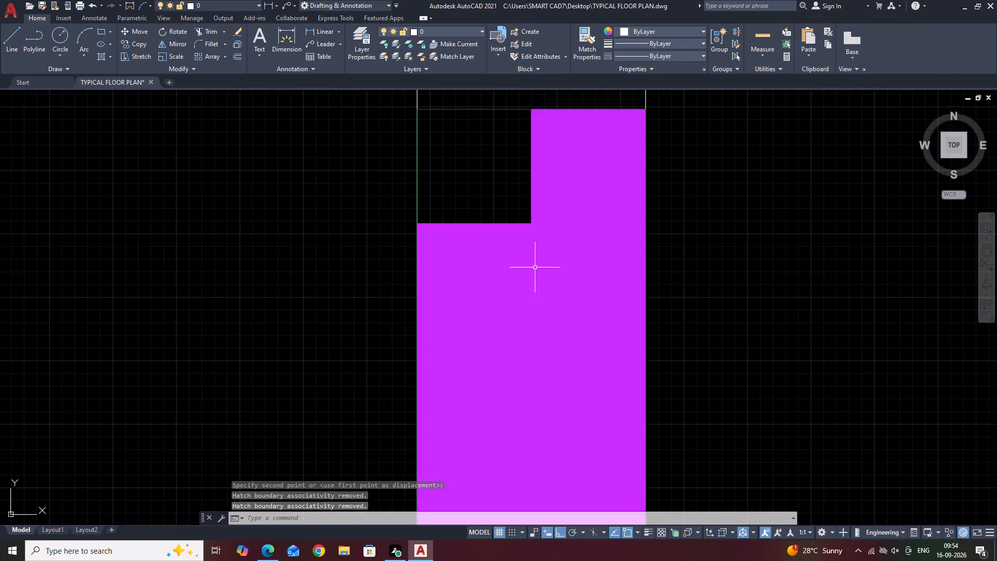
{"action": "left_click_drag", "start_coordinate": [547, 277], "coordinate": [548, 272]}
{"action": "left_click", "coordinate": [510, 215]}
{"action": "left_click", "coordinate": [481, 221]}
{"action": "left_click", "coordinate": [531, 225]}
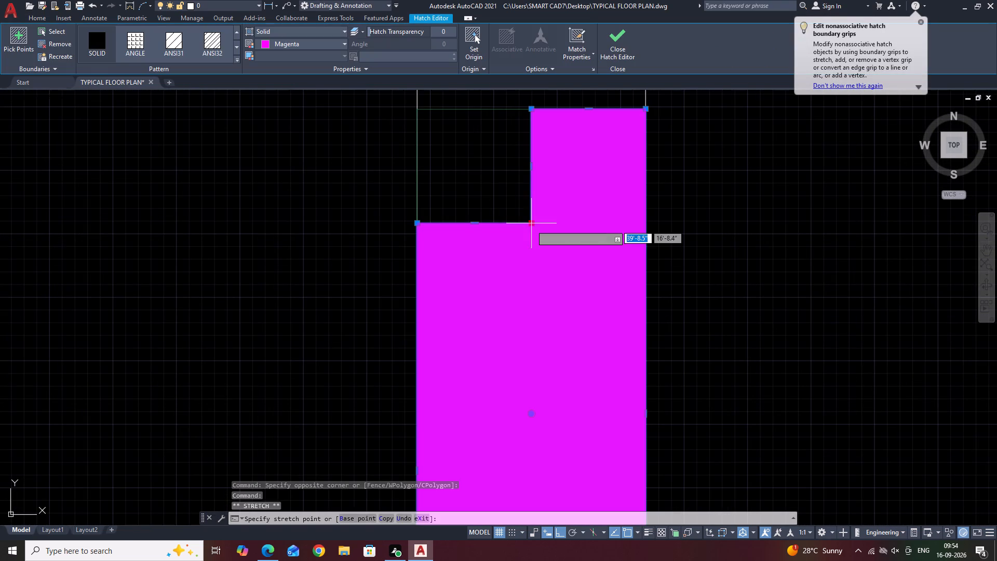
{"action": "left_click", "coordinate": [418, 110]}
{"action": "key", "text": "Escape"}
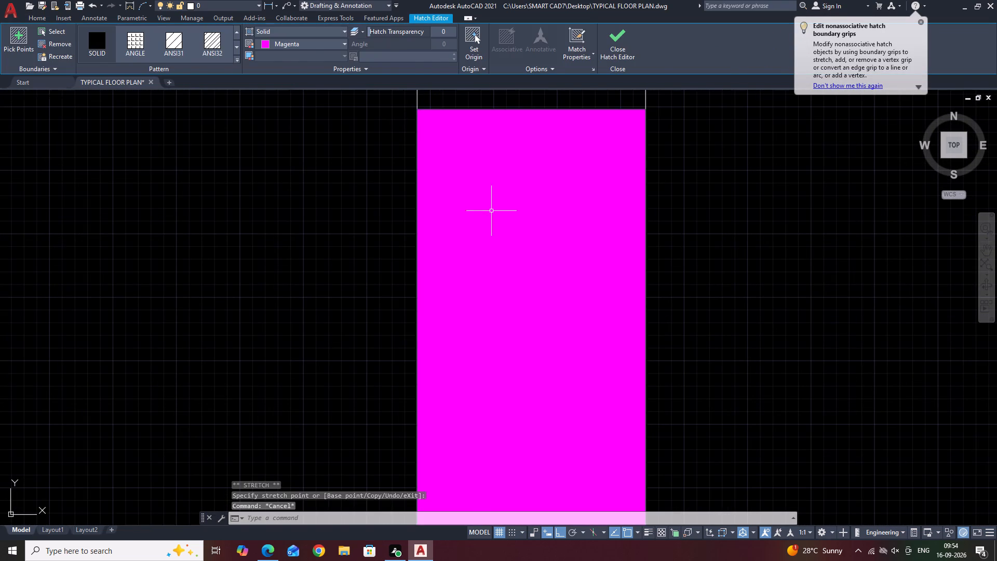
Delete the magenta solid hatch of the bottom-left column.
{"action": "scroll", "coordinate": [532, 220], "scroll_direction": "down", "scroll_amount": 4}
{"action": "left_click", "coordinate": [518, 325]}
{"action": "scroll", "coordinate": [516, 332], "scroll_direction": "up", "scroll_amount": 3}
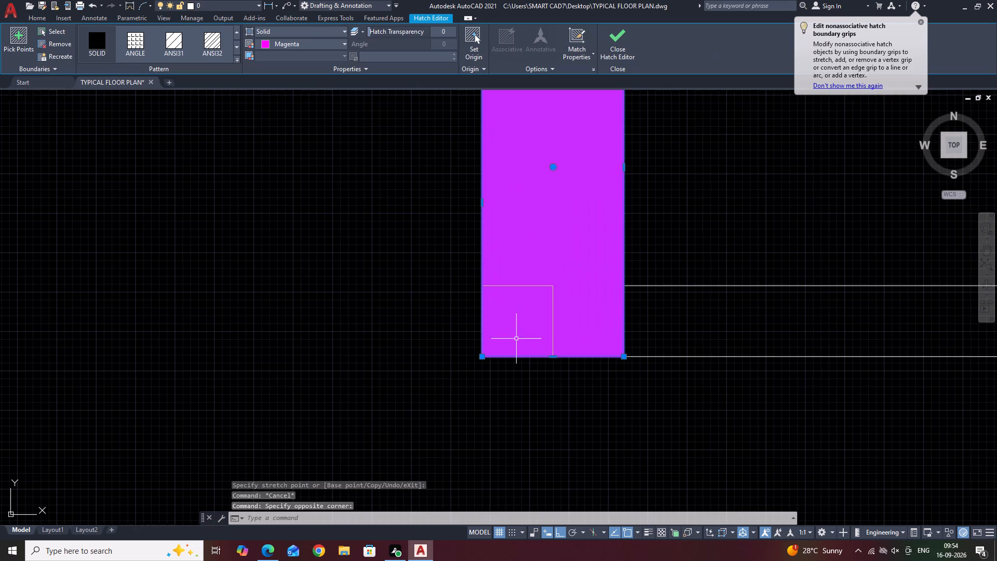
{"action": "key", "text": "Delete"}
Trim the bottom wall's inner line between the green square and the bottom-left column's inner edge.
{"action": "middle_click_drag", "start_coordinate": [553, 213], "coordinate": [566, 337]}
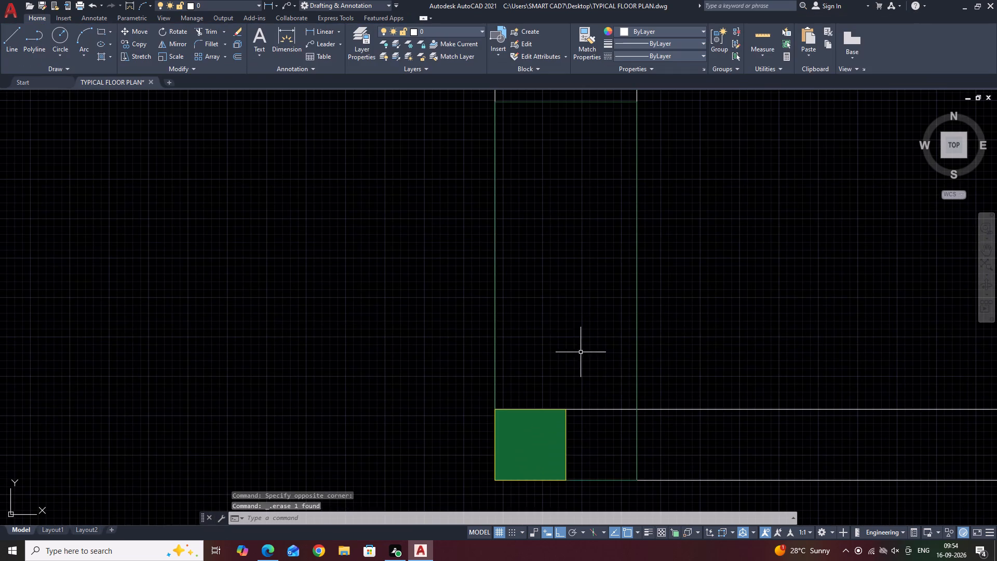
{"action": "key", "text": "t"}
{"action": "type", "text": "R"}
{"action": "key", "text": "space"}
{"action": "left_click", "coordinate": [584, 409]}
{"action": "key", "text": "Escape"}
Fill the bottom-left column around the green square with a solid magenta hatch.
{"action": "scroll", "coordinate": [592, 335], "scroll_direction": "down", "scroll_amount": 2}
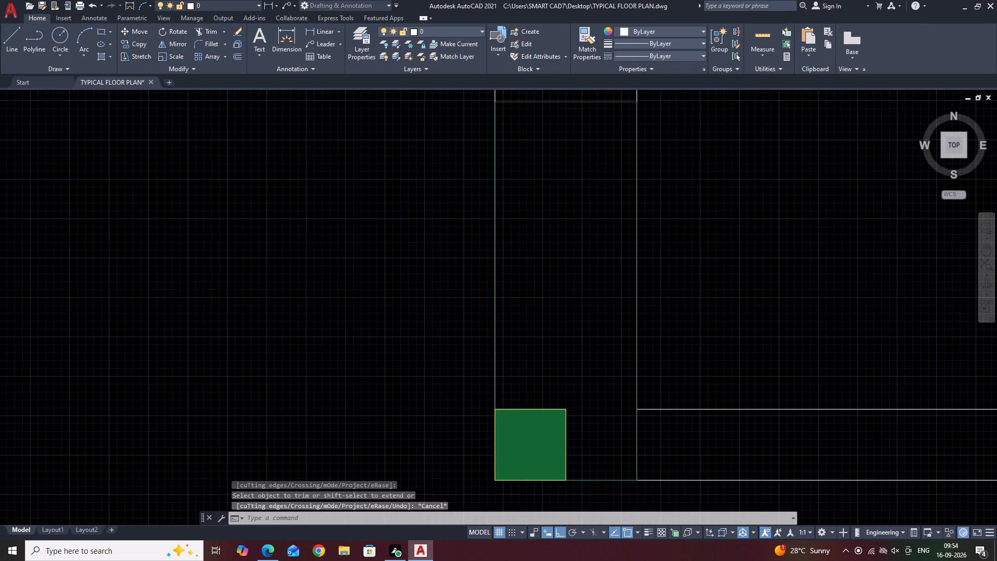
{"action": "scroll", "coordinate": [592, 335], "scroll_direction": "down", "scroll_amount": 1}
{"action": "middle_click_drag", "start_coordinate": [645, 319], "coordinate": [649, 352]}
{"action": "key", "text": "h"}
{"action": "key", "text": "space"}
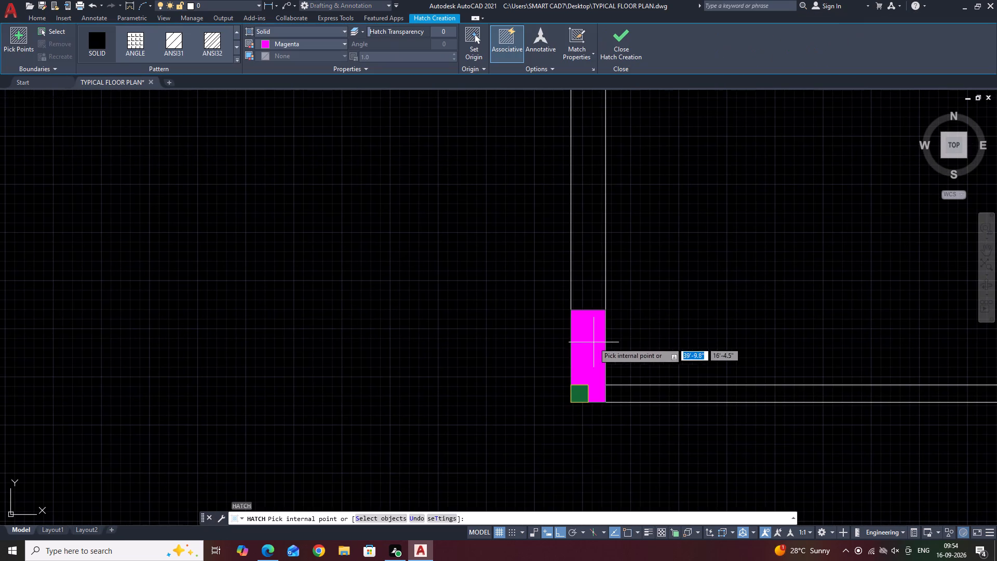
{"action": "left_click", "coordinate": [594, 342]}
{"action": "key", "text": "Escape"}
Copy the outer west wall's column below the small rooms about 13'-10" east onto the parallel interior wall.
{"action": "middle_click_drag", "start_coordinate": [682, 303], "coordinate": [518, 268]}
{"action": "scroll", "coordinate": [532, 275], "scroll_direction": "down", "scroll_amount": 2}
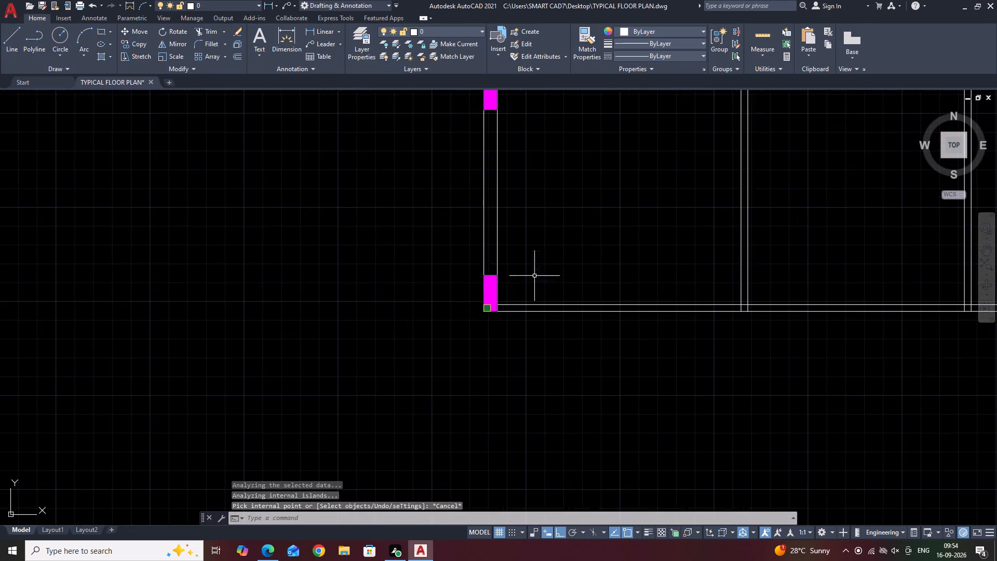
{"action": "middle_click_drag", "start_coordinate": [643, 287], "coordinate": [571, 327]}
{"action": "scroll", "coordinate": [571, 327], "scroll_direction": "down", "scroll_amount": 2}
{"action": "middle_click_drag", "start_coordinate": [707, 348], "coordinate": [631, 400]}
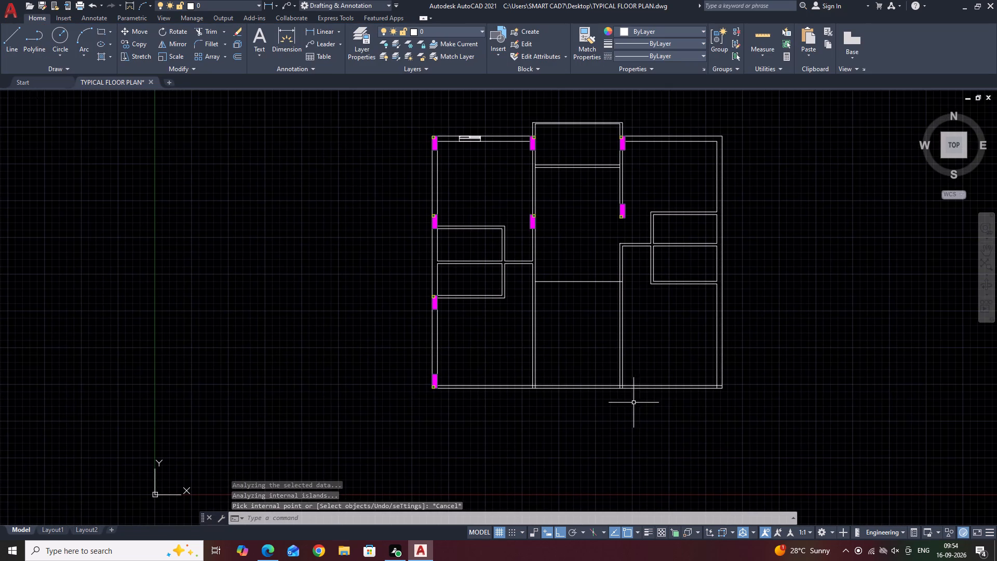
{"action": "scroll", "coordinate": [679, 413], "scroll_direction": "down", "scroll_amount": 1}
{"action": "middle_click_drag", "start_coordinate": [775, 434], "coordinate": [637, 401]}
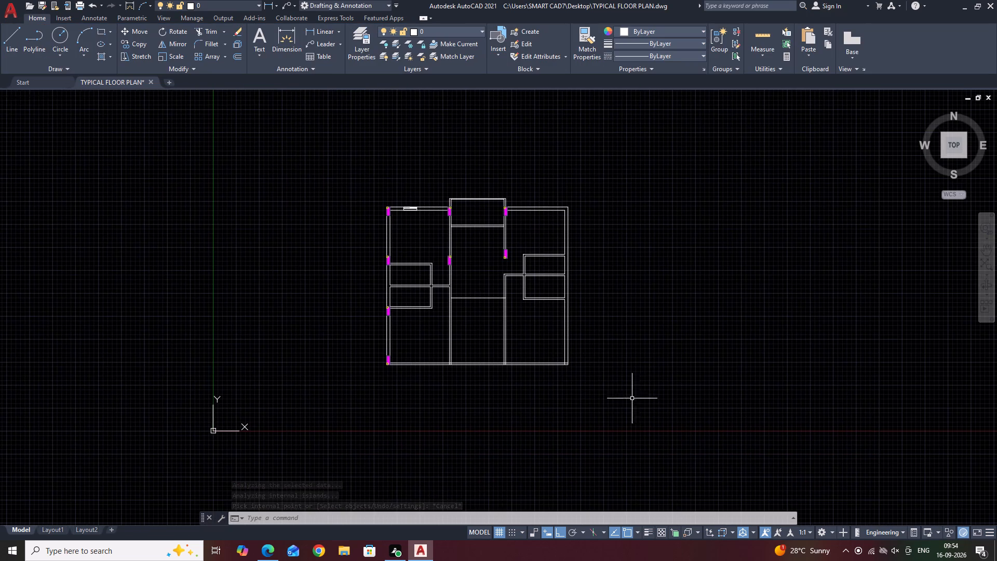
{"action": "scroll", "coordinate": [386, 311], "scroll_direction": "up", "scroll_amount": 2}
{"action": "left_click", "coordinate": [370, 280]}
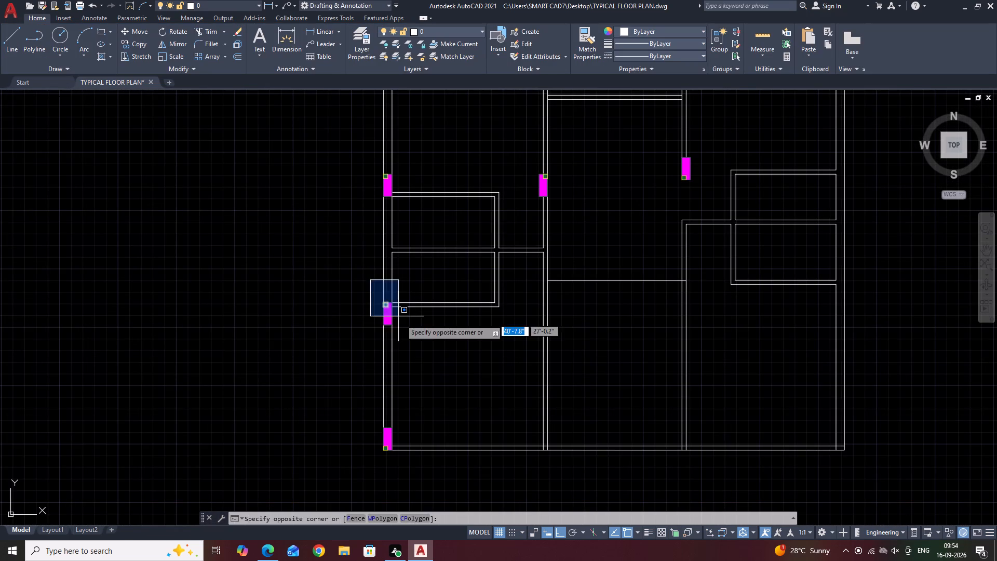
{"action": "left_click", "coordinate": [409, 331]}
{"action": "left_click", "coordinate": [372, 281]}
{"action": "left_click_drag", "start_coordinate": [402, 335], "coordinate": [407, 341]}
{"action": "middle_click_drag", "start_coordinate": [401, 305], "coordinate": [393, 383]}
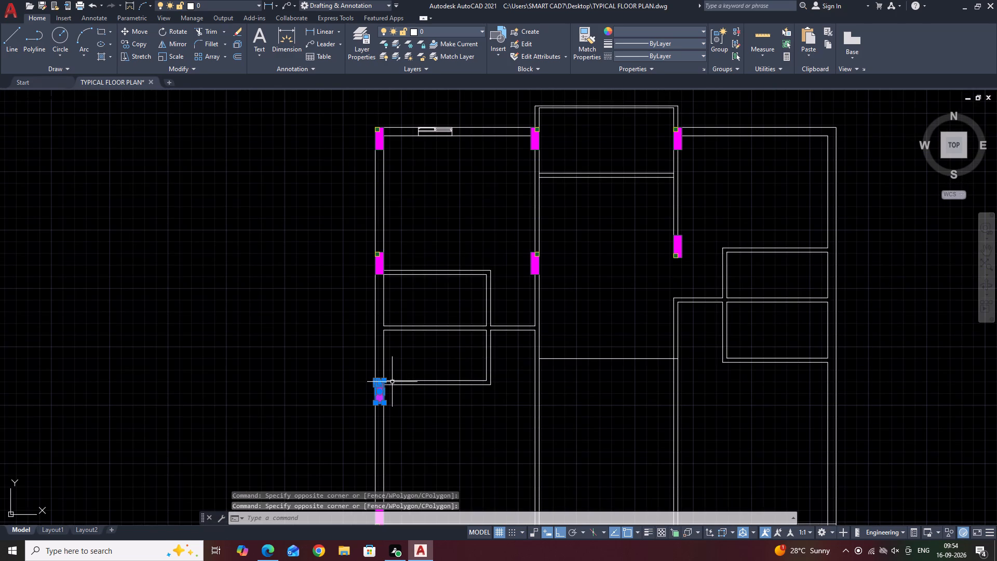
{"action": "scroll", "coordinate": [365, 371], "scroll_direction": "up", "scroll_amount": 3}
{"action": "key", "text": "c"}
{"action": "key", "text": "o"}
{"action": "key", "text": "space"}
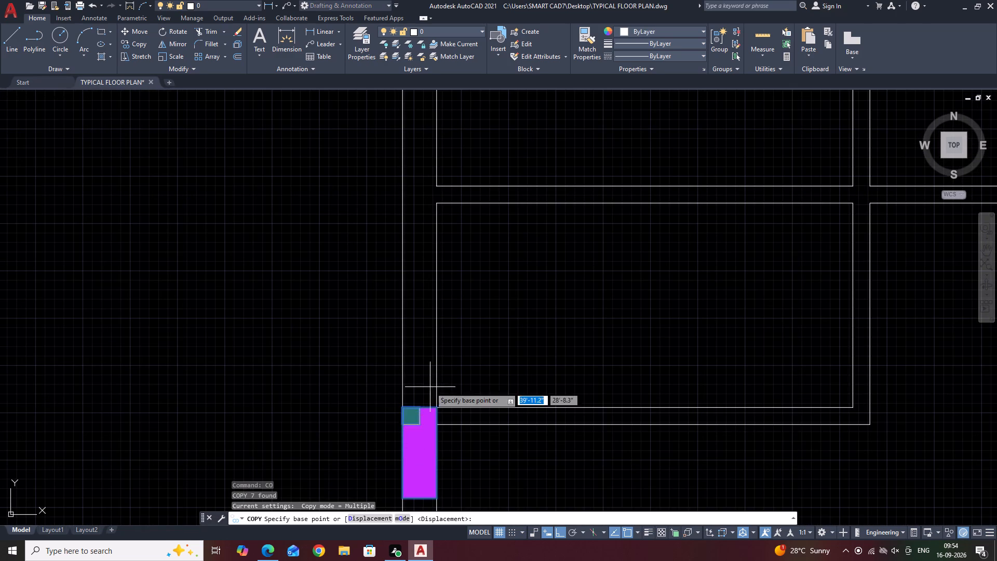
{"action": "left_click", "coordinate": [401, 406]}
{"action": "scroll", "coordinate": [566, 403], "scroll_direction": "down", "scroll_amount": 1}
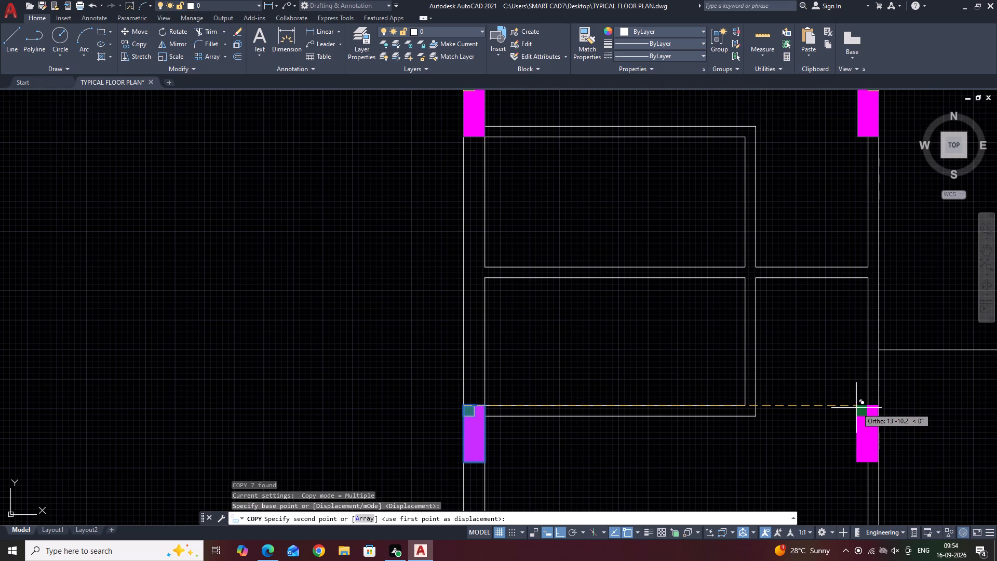
{"action": "left_click", "coordinate": [857, 408]}
{"action": "key", "text": "Escape"}
Move the copied column horizontally so its upper-right corner sits on the interior wall's east face.
{"action": "middle_click_drag", "start_coordinate": [762, 411], "coordinate": [590, 205]}
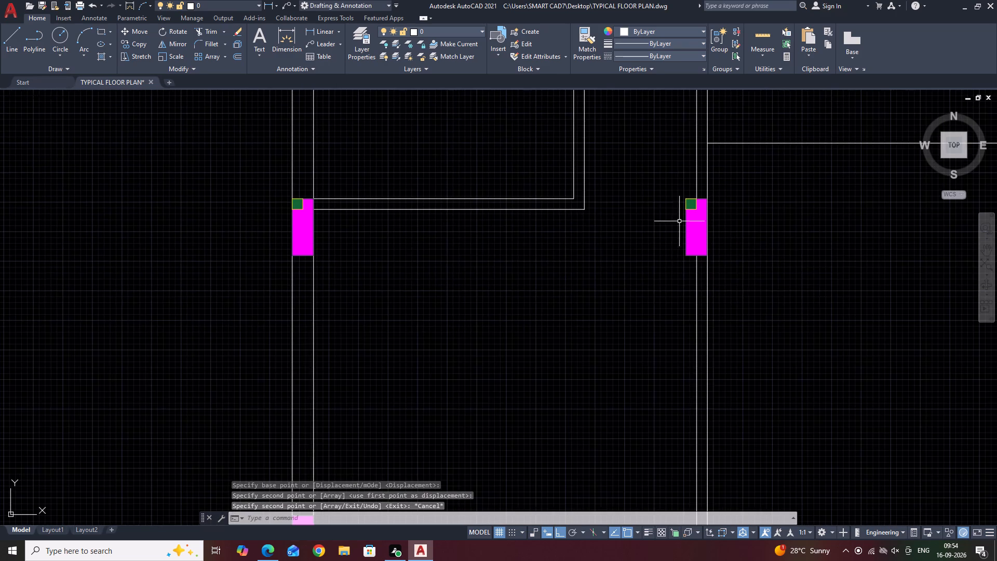
{"action": "scroll", "coordinate": [677, 211], "scroll_direction": "up", "scroll_amount": 4}
{"action": "left_click", "coordinate": [672, 104]}
{"action": "scroll", "coordinate": [746, 207], "scroll_direction": "down", "scroll_amount": 4}
{"action": "left_click", "coordinate": [790, 304]}
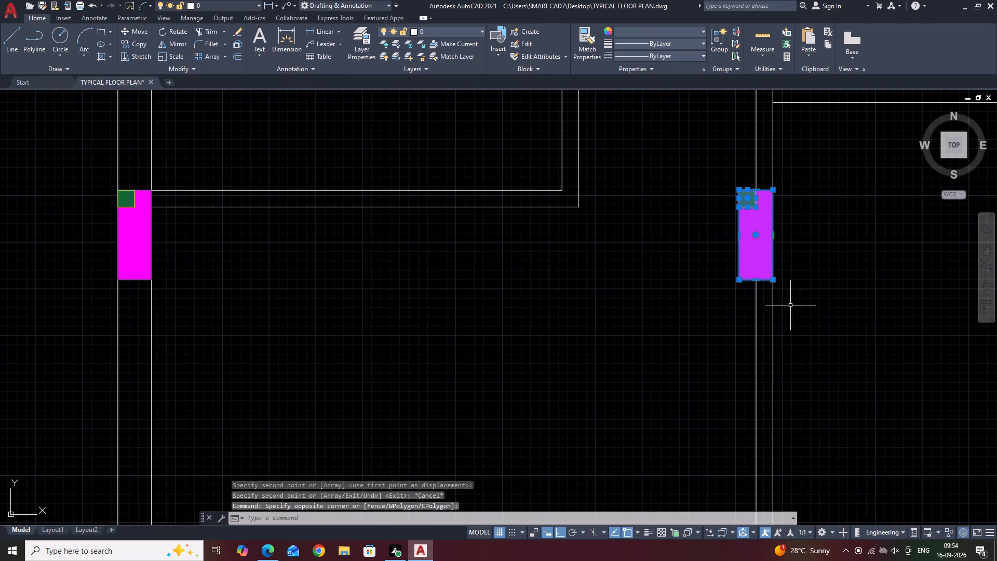
{"action": "left_click", "coordinate": [729, 169]}
{"action": "left_click_drag", "start_coordinate": [791, 288], "coordinate": [798, 305]}
{"action": "middle_click_drag", "start_coordinate": [778, 228], "coordinate": [608, 288]}
{"action": "key", "text": "m"}
{"action": "key", "text": "space"}
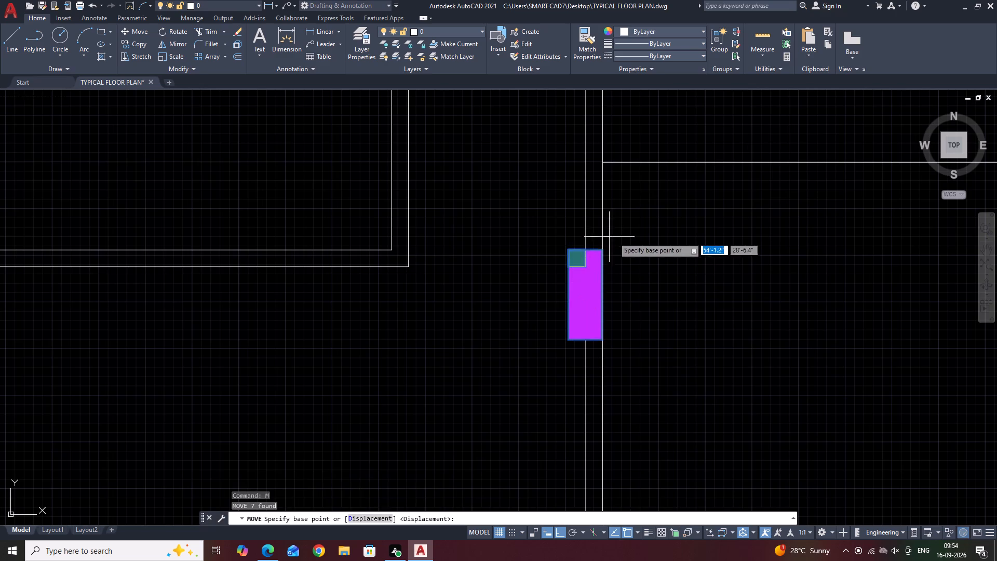
{"action": "scroll", "coordinate": [620, 236], "scroll_direction": "up", "scroll_amount": 3}
{"action": "scroll", "coordinate": [554, 289], "scroll_direction": "up", "scroll_amount": 3}
{"action": "scroll", "coordinate": [493, 292], "scroll_direction": "up", "scroll_amount": 2}
{"action": "left_click", "coordinate": [491, 292]}
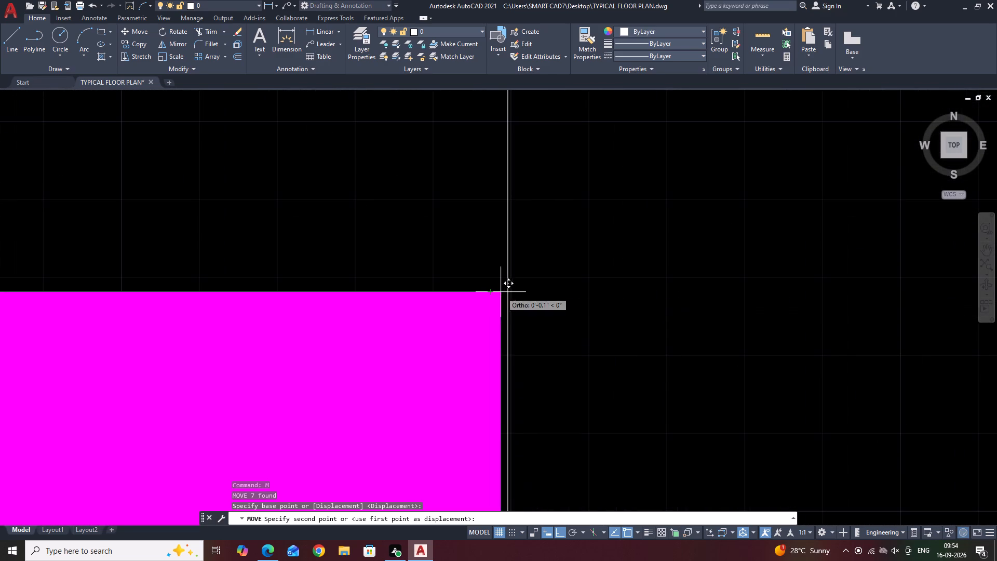
{"action": "left_click", "coordinate": [506, 292]}
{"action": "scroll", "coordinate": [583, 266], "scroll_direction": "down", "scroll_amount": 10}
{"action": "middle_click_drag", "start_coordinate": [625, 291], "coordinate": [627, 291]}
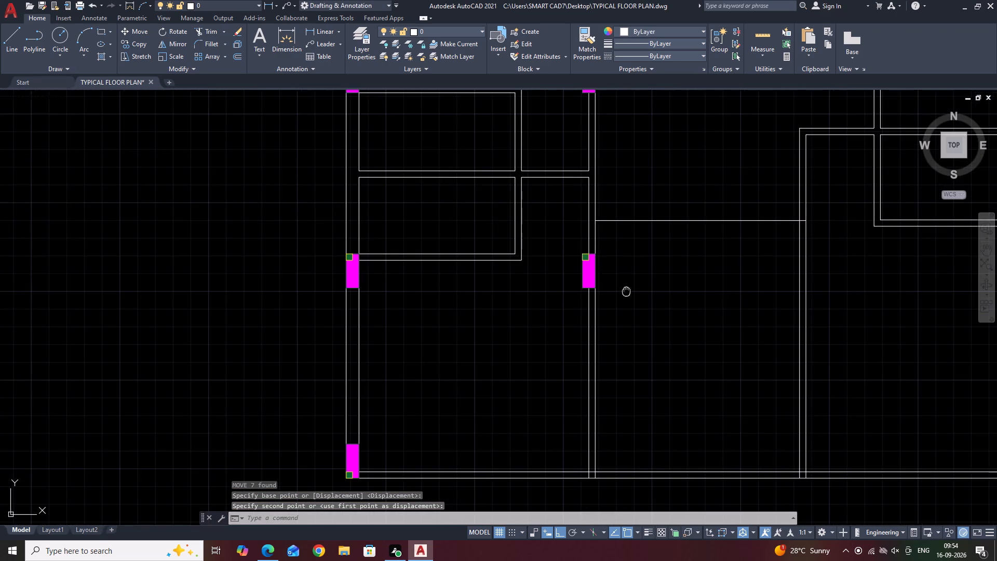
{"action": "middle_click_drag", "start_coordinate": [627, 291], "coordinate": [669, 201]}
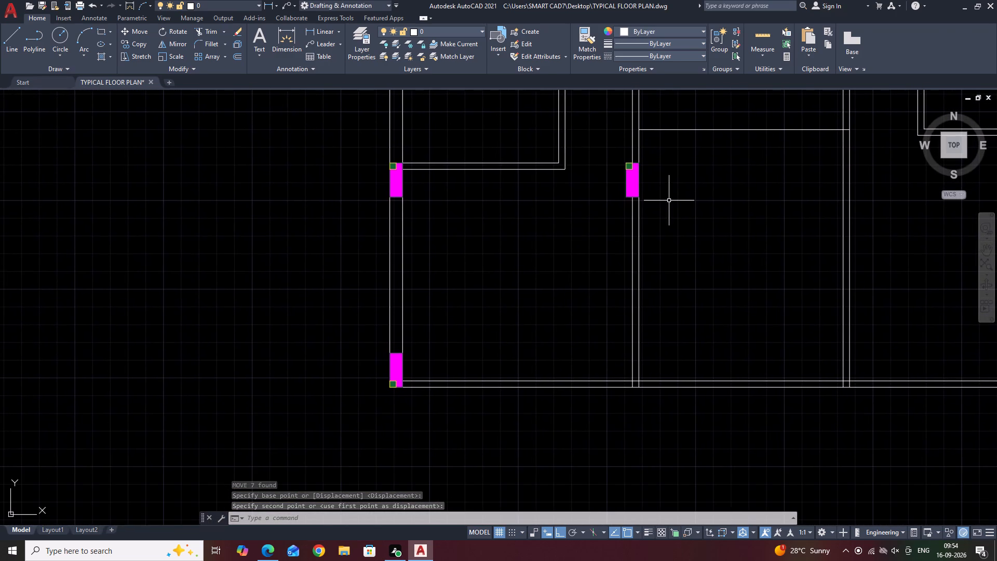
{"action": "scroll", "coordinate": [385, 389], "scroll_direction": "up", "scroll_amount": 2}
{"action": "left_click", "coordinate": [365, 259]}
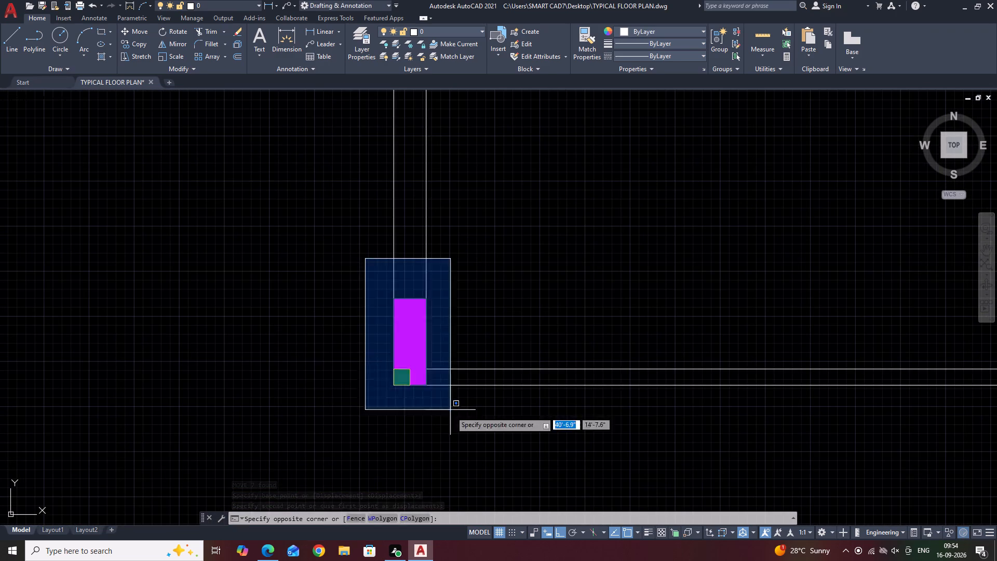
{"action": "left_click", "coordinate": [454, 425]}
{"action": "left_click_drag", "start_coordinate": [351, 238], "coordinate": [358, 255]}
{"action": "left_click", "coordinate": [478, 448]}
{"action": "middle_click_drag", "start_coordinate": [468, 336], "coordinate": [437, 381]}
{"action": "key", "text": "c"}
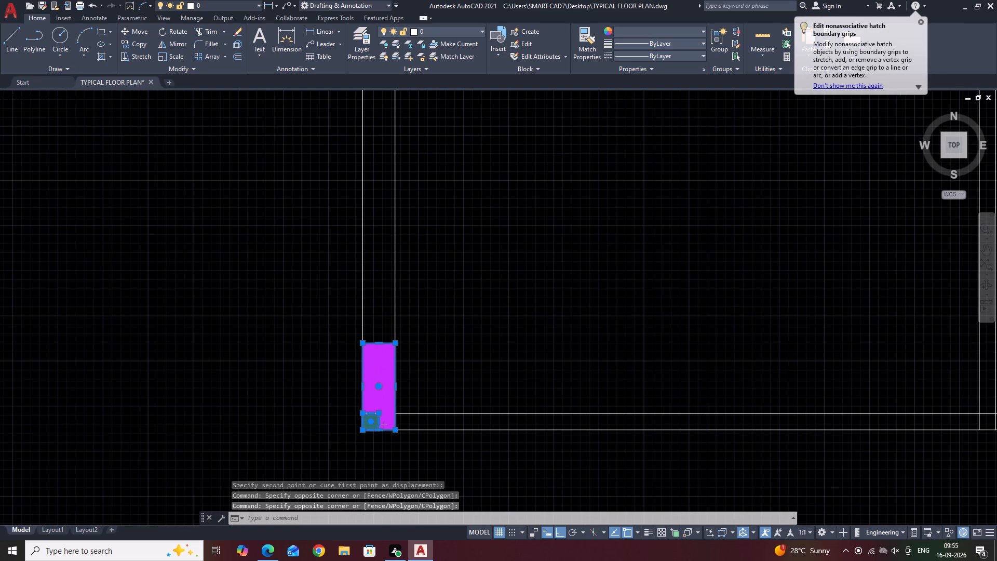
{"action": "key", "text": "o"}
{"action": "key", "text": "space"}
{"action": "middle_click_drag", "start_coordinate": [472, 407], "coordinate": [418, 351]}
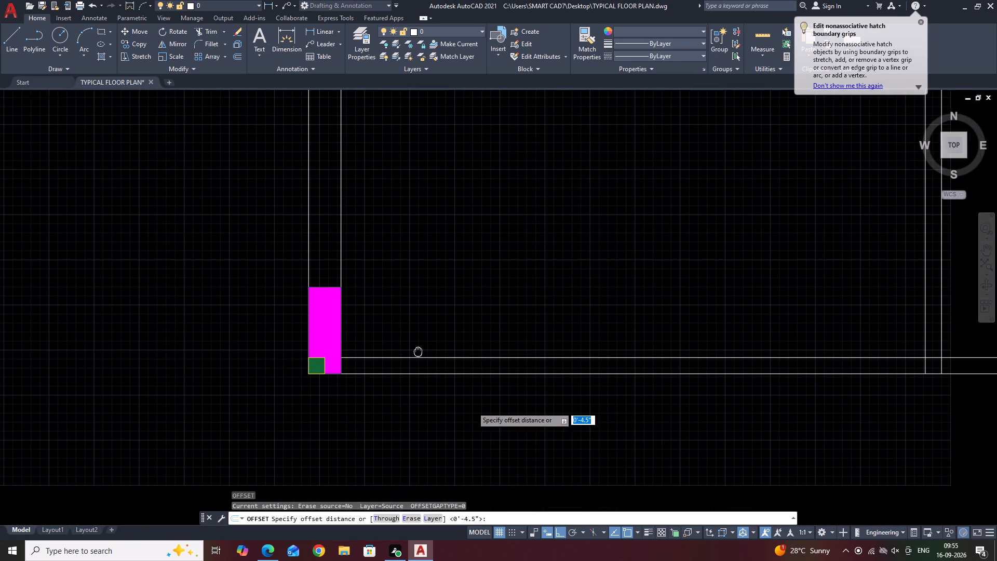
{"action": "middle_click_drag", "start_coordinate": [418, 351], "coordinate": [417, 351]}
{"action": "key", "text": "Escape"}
Copy the bottom-left corner column to the bottom wall junction of the first interior wall, flush with its east face.
{"action": "left_click", "coordinate": [276, 242]}
{"action": "left_click_drag", "start_coordinate": [391, 422], "coordinate": [388, 413]}
{"action": "left_click", "coordinate": [287, 252]}
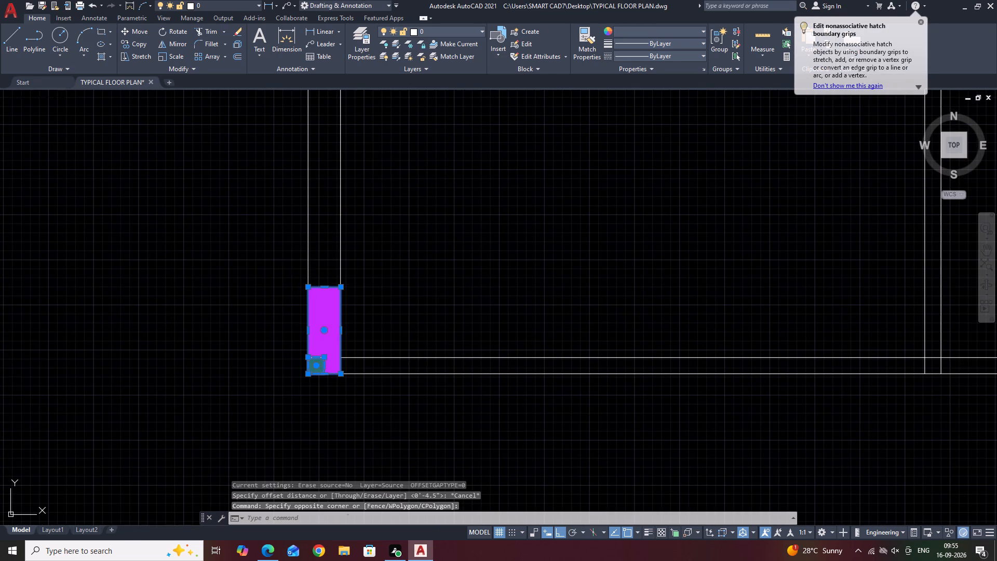
{"action": "left_click", "coordinate": [402, 439]}
{"action": "middle_click_drag", "start_coordinate": [359, 302], "coordinate": [371, 377]}
{"action": "key", "text": "c"}
{"action": "key", "text": "o"}
{"action": "key", "text": "space"}
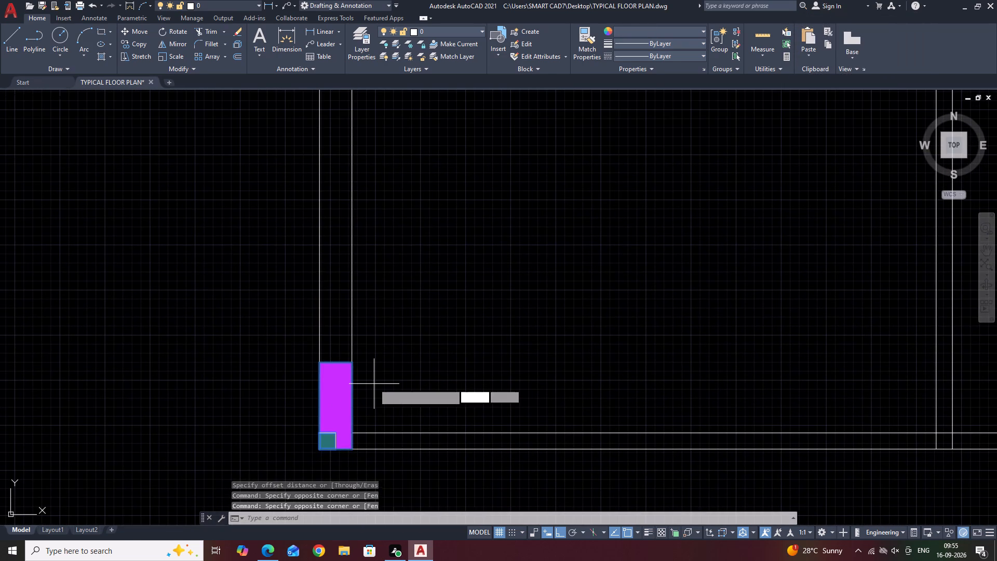
{"action": "left_click", "coordinate": [355, 451]}
{"action": "middle_click_drag", "start_coordinate": [621, 470], "coordinate": [377, 424]}
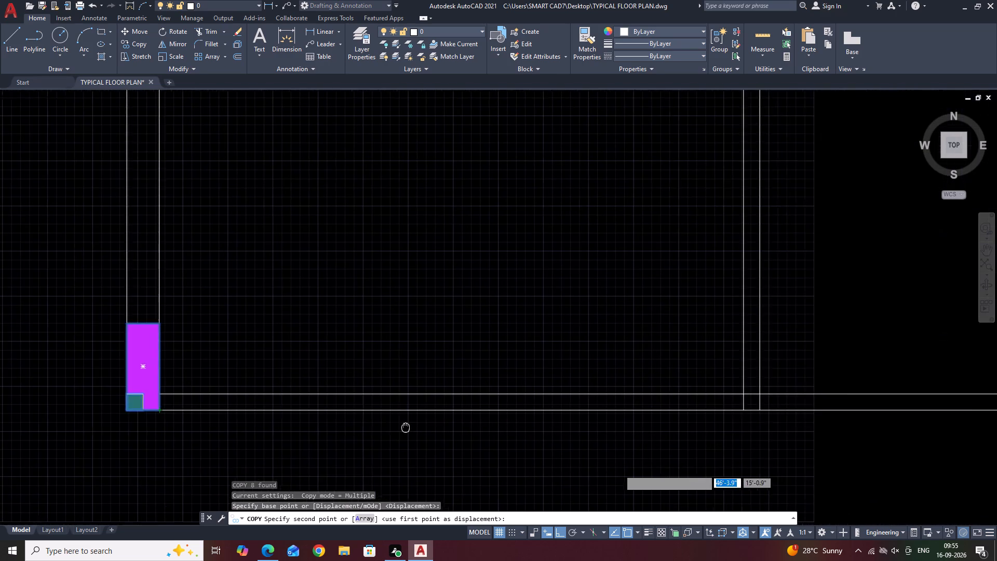
{"action": "middle_click_drag", "start_coordinate": [377, 424], "coordinate": [376, 424]}
{"action": "left_click", "coordinate": [708, 403]}
{"action": "key", "text": "Escape"}
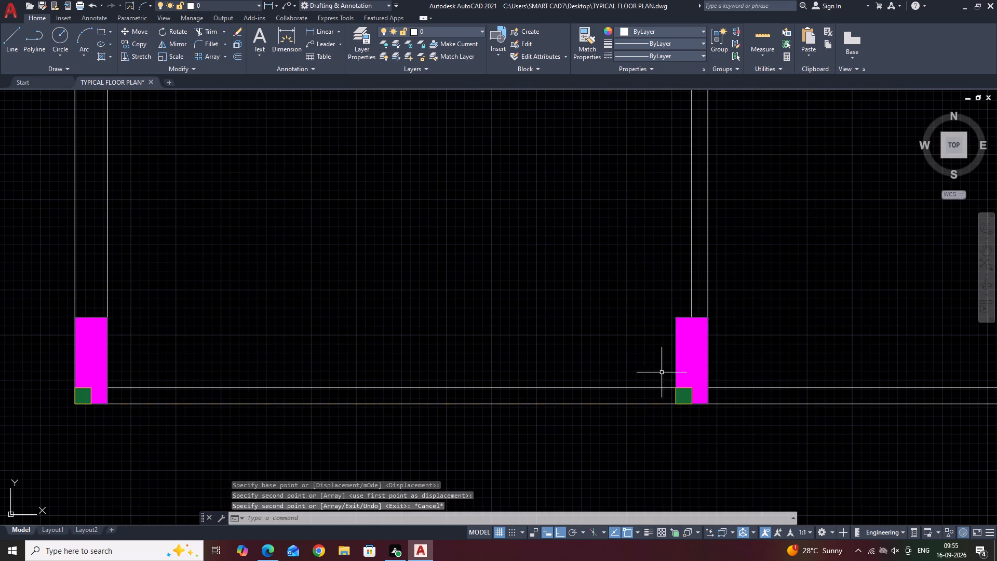
Examine the column layout across the floor plan for wall junctions still without columns.
{"action": "scroll", "coordinate": [649, 365], "scroll_direction": "down", "scroll_amount": 1}
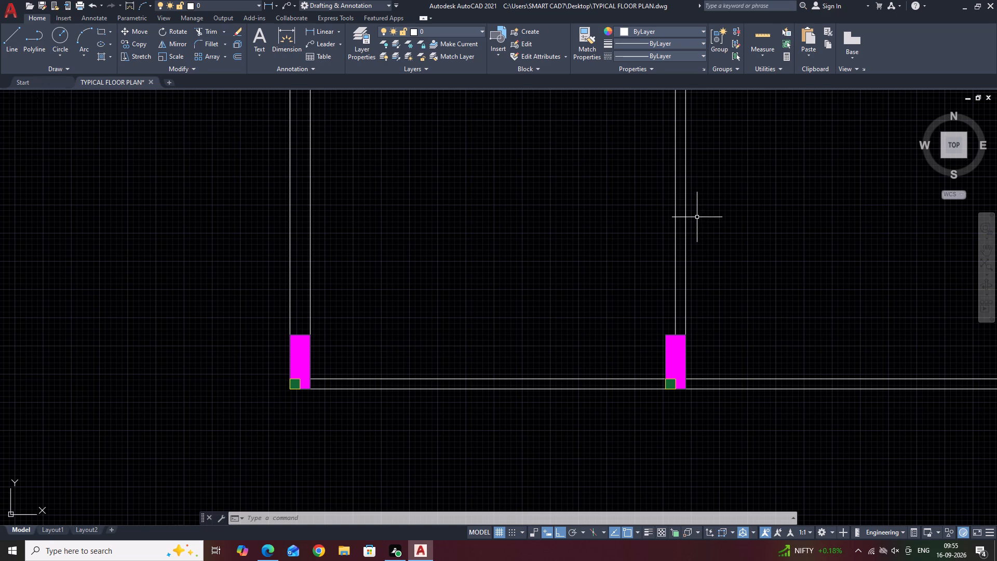
{"action": "middle_click_drag", "start_coordinate": [573, 343], "coordinate": [521, 351]}
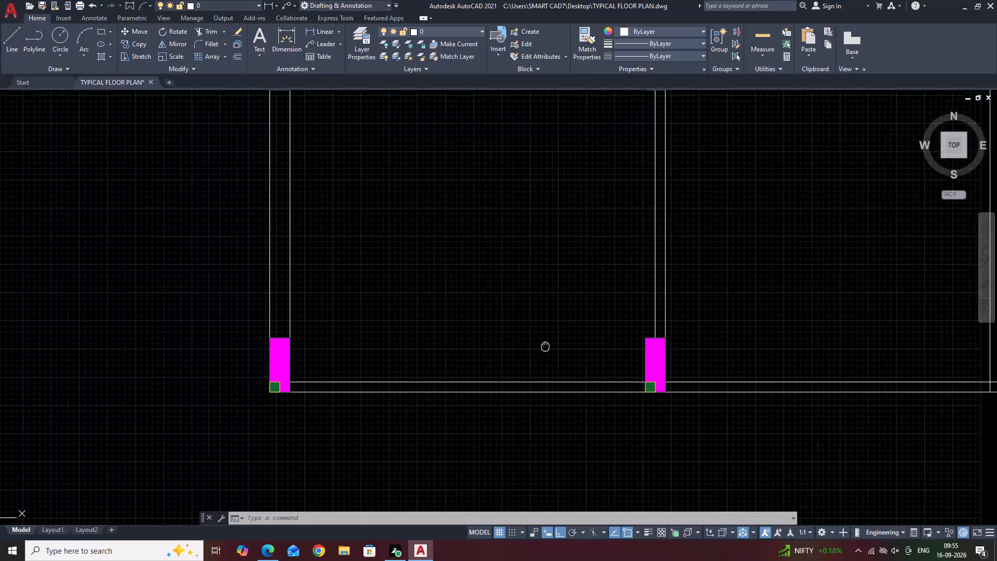
{"action": "middle_click_drag", "start_coordinate": [521, 351], "coordinate": [477, 354]}
{"action": "scroll", "coordinate": [628, 371], "scroll_direction": "down", "scroll_amount": 2}
{"action": "middle_click_drag", "start_coordinate": [667, 379], "coordinate": [597, 376]}
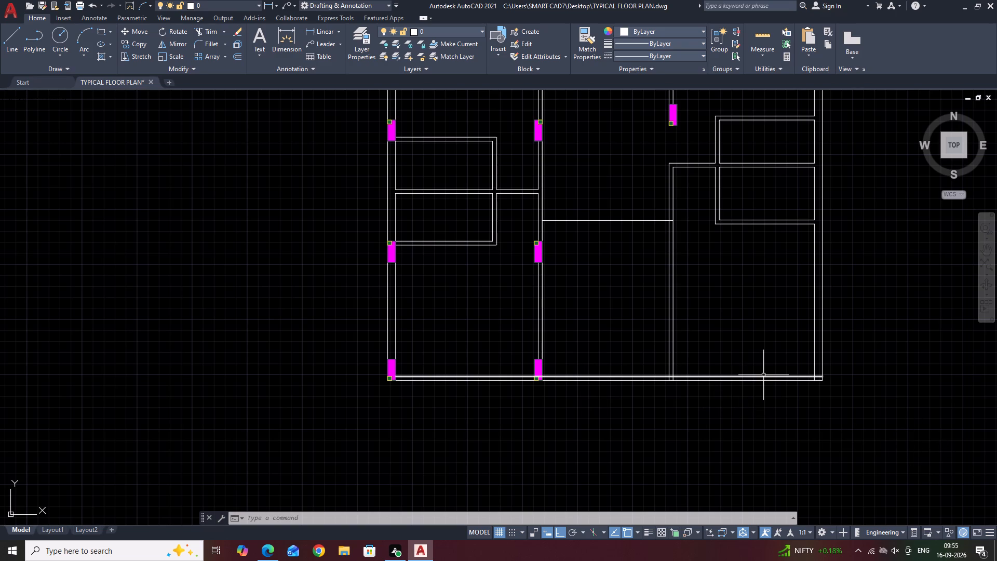
{"action": "middle_click_drag", "start_coordinate": [542, 230], "coordinate": [521, 250]}
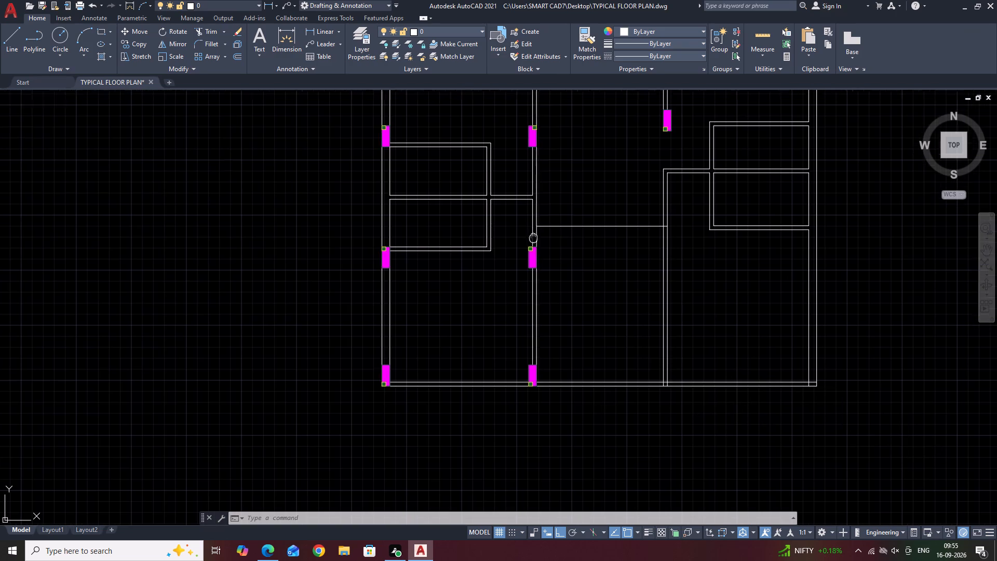
{"action": "middle_click_drag", "start_coordinate": [521, 250], "coordinate": [453, 358]}
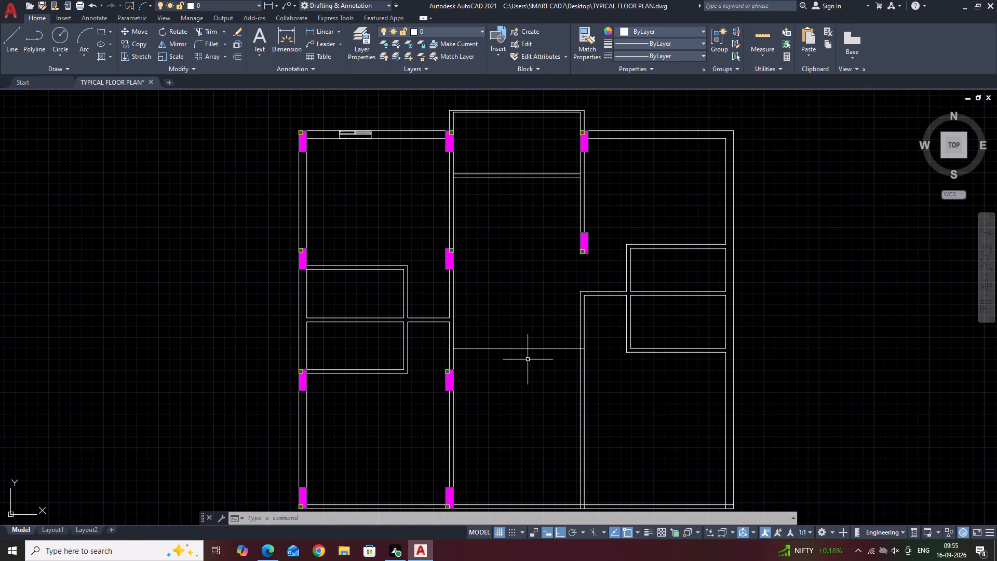
{"action": "middle_click_drag", "start_coordinate": [643, 376], "coordinate": [632, 293]}
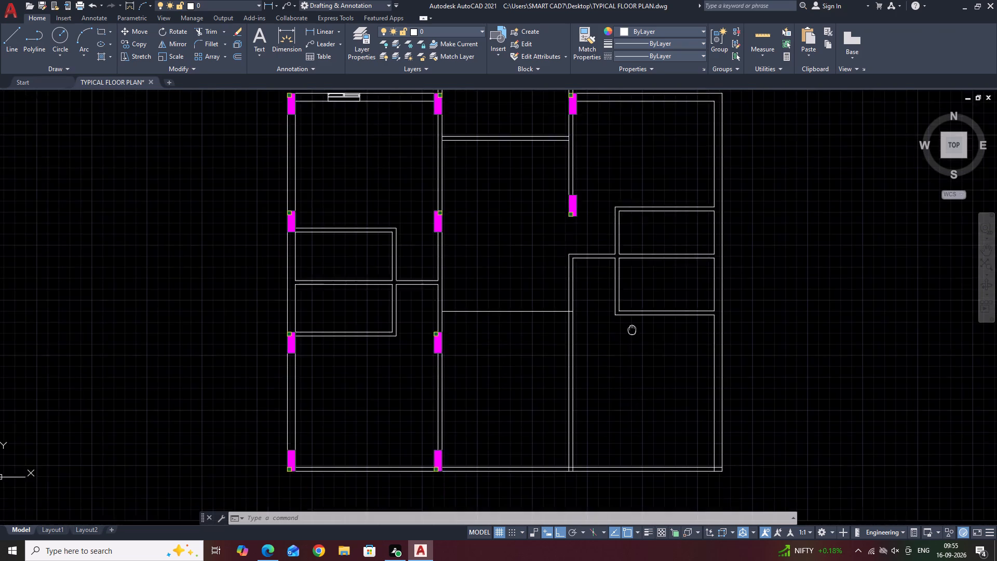
{"action": "middle_click_drag", "start_coordinate": [632, 293], "coordinate": [635, 277]}
Copy the lower middle column by its bottom-left corner to where the thin horizontal line meets the second interior wall.
{"action": "scroll", "coordinate": [636, 274], "scroll_direction": "up", "scroll_amount": 1}
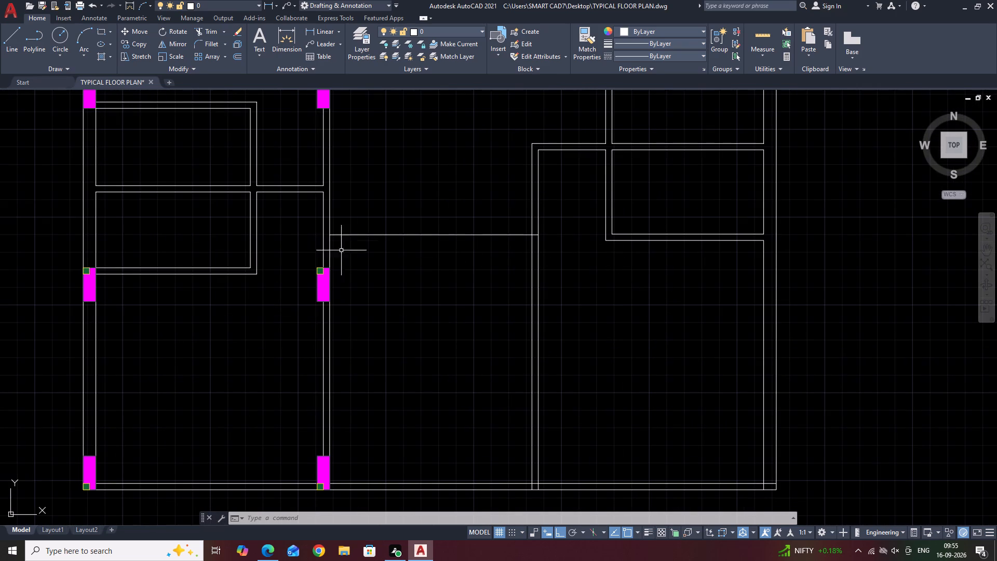
{"action": "left_click", "coordinate": [298, 252]}
{"action": "left_click_drag", "start_coordinate": [344, 324], "coordinate": [348, 329]}
{"action": "left_click_drag", "start_coordinate": [300, 247], "coordinate": [303, 260]}
{"action": "left_click", "coordinate": [388, 347]}
{"action": "middle_click_drag", "start_coordinate": [374, 276], "coordinate": [387, 325]}
{"action": "key", "text": "c"}
{"action": "type", "text": "O"}
{"action": "key", "text": "space"}
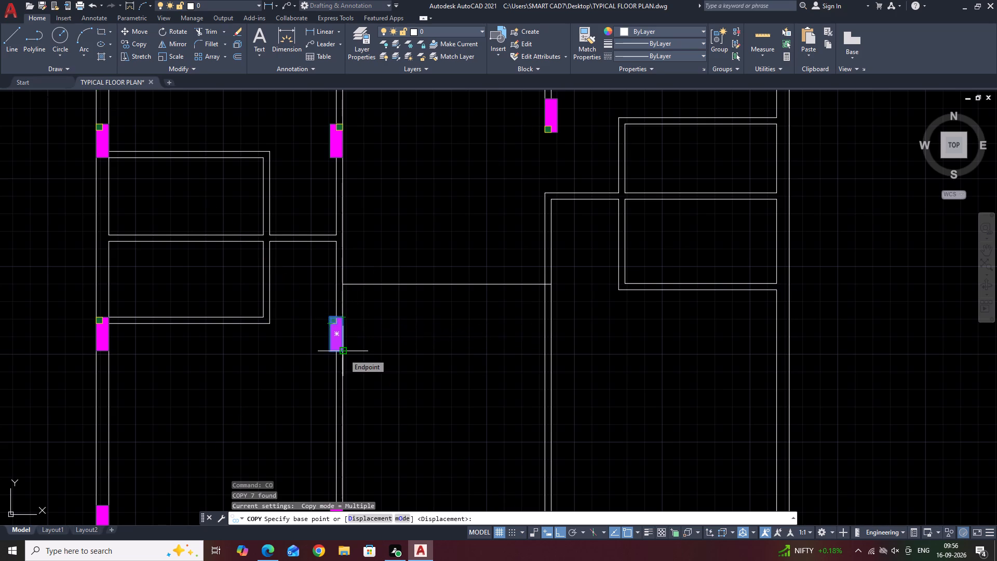
{"action": "left_click", "coordinate": [327, 352]}
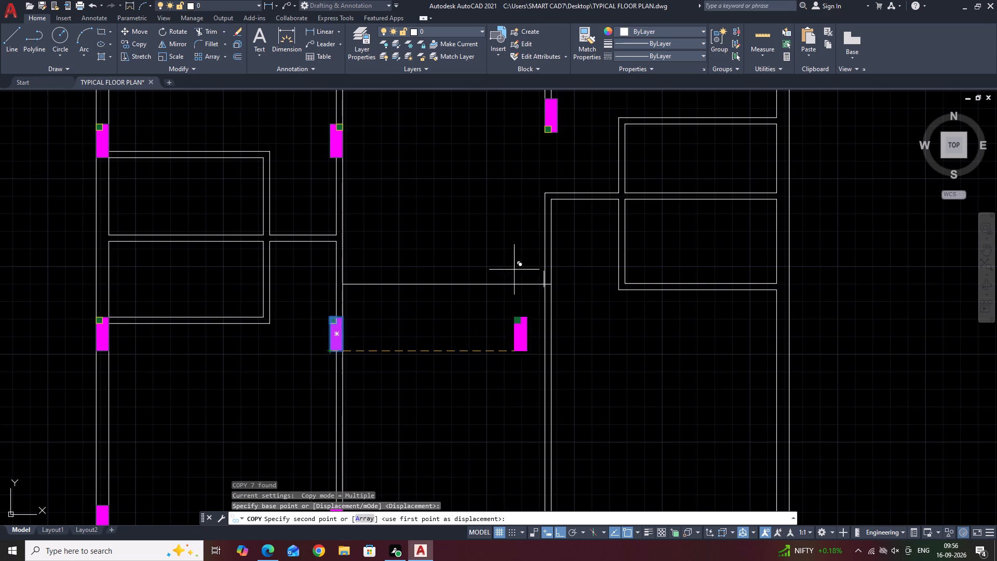
{"action": "left_click", "coordinate": [547, 285]}
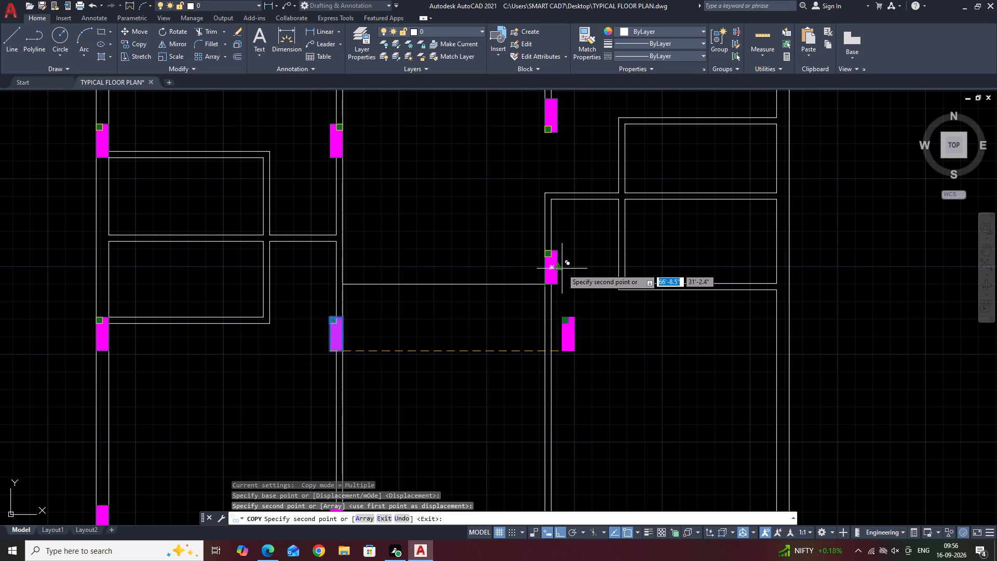
{"action": "key", "text": "Escape"}
Mirror the column at the thin horizontal line on the second interior wall downward about a horizontal axis, keeping the original.
{"action": "middle_click_drag", "start_coordinate": [624, 380], "coordinate": [622, 262]}
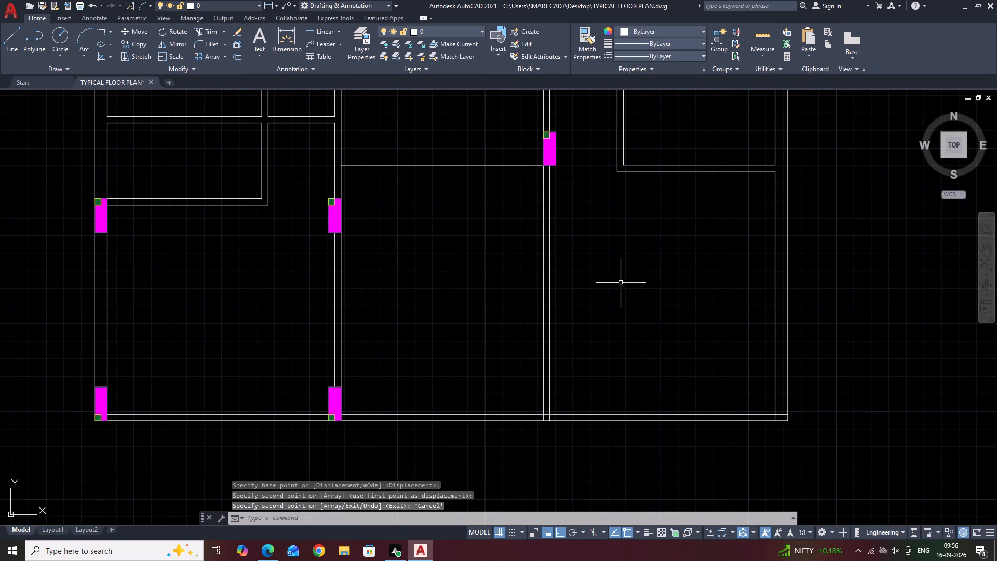
{"action": "left_click", "coordinate": [527, 102]}
{"action": "left_click", "coordinate": [575, 212]}
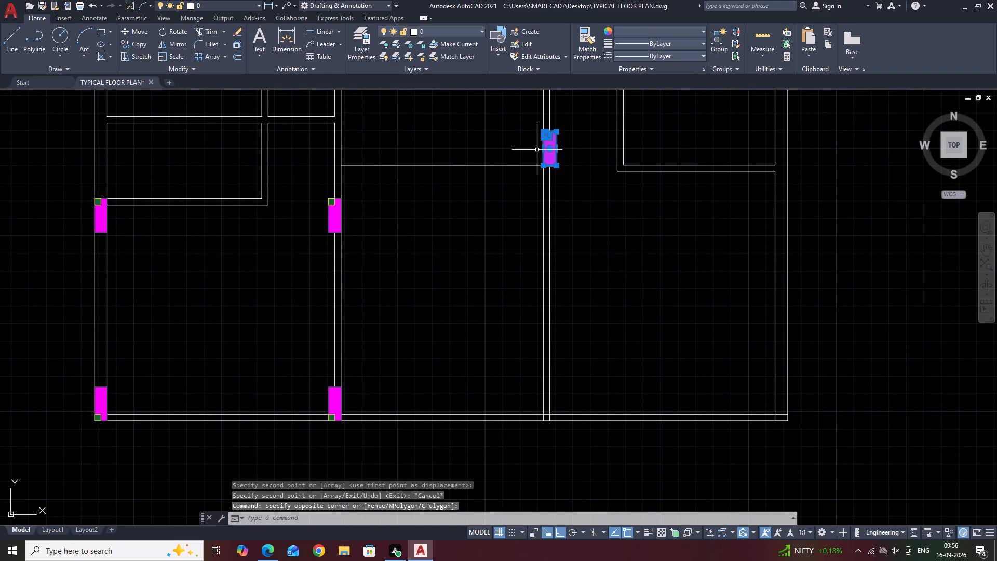
{"action": "middle_click_drag", "start_coordinate": [547, 161], "coordinate": [561, 229]}
{"action": "left_click", "coordinate": [527, 182]}
{"action": "left_click_drag", "start_coordinate": [589, 268], "coordinate": [591, 276]}
{"action": "key", "text": "m"}
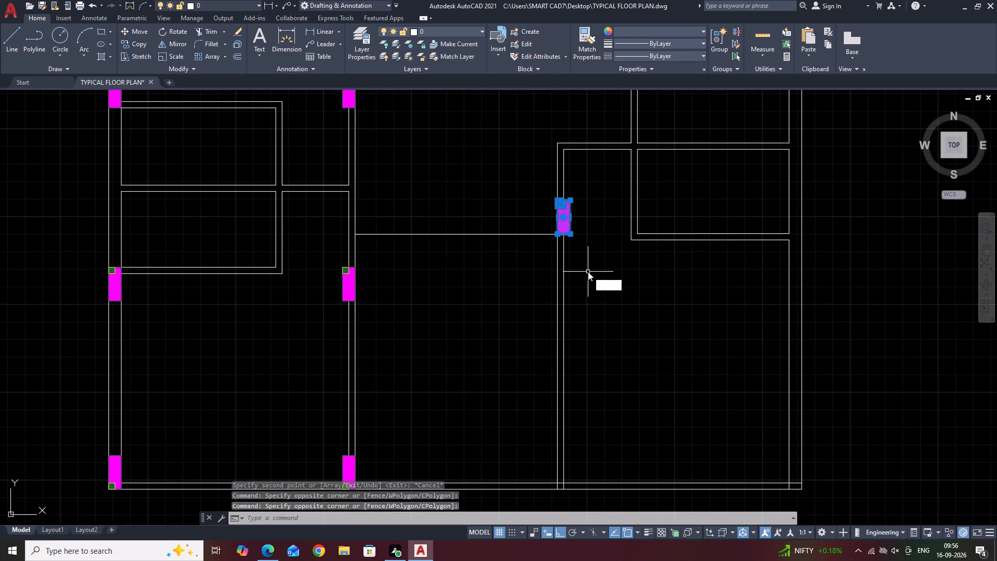
{"action": "type", "text": "I"}
{"action": "key", "text": "space"}
{"action": "left_click", "coordinate": [564, 319]}
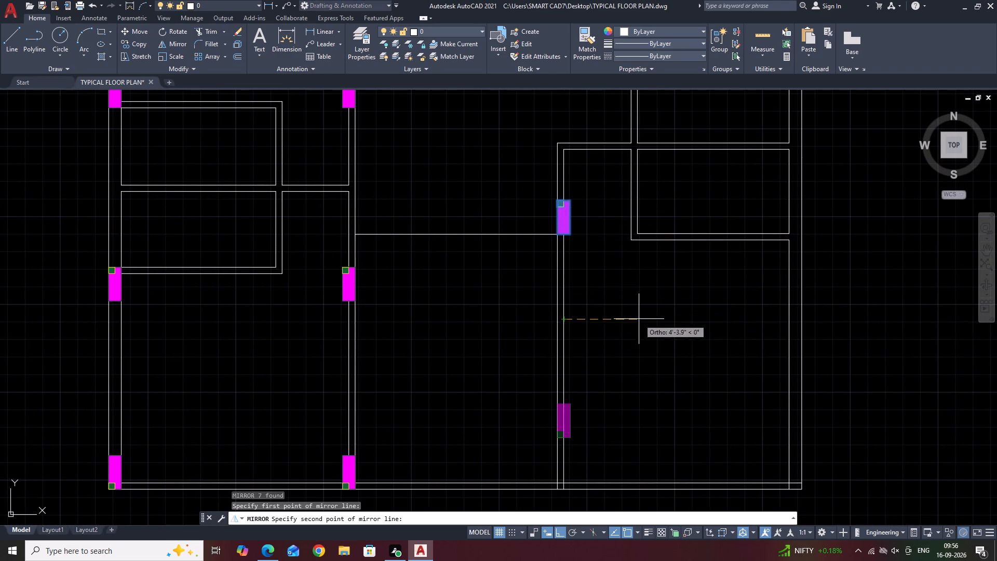
{"action": "left_click", "coordinate": [673, 324]}
{"action": "left_click_drag", "start_coordinate": [696, 364], "coordinate": [675, 324]}
Move the mirrored column by its bottom-left corner to the second interior wall's west face at the outer bottom wall line.
{"action": "middle_click_drag", "start_coordinate": [679, 380], "coordinate": [586, 154]}
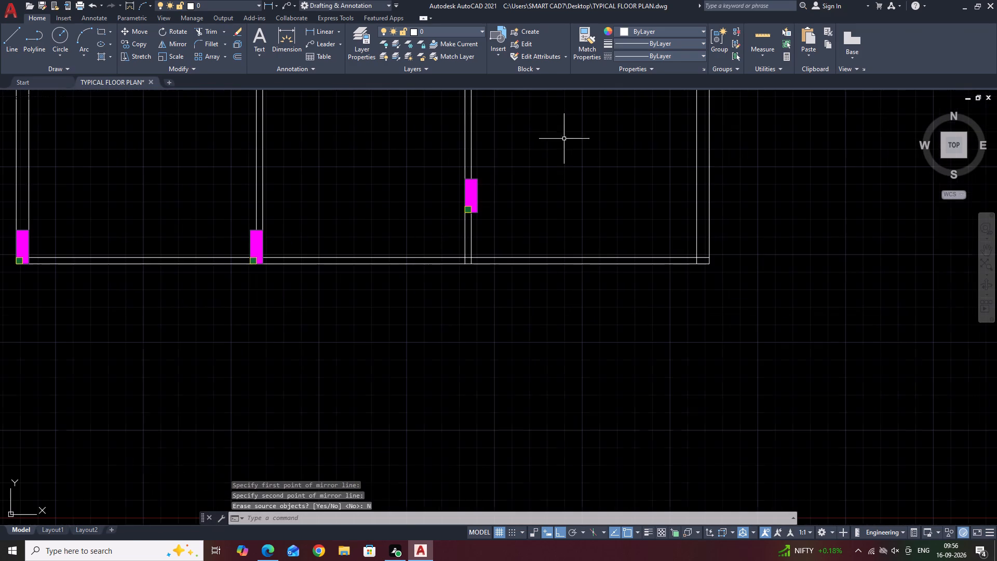
{"action": "left_click", "coordinate": [437, 145]}
{"action": "left_click", "coordinate": [510, 228]}
{"action": "left_click_drag", "start_coordinate": [452, 157], "coordinate": [457, 167]}
{"action": "left_click", "coordinate": [505, 237]}
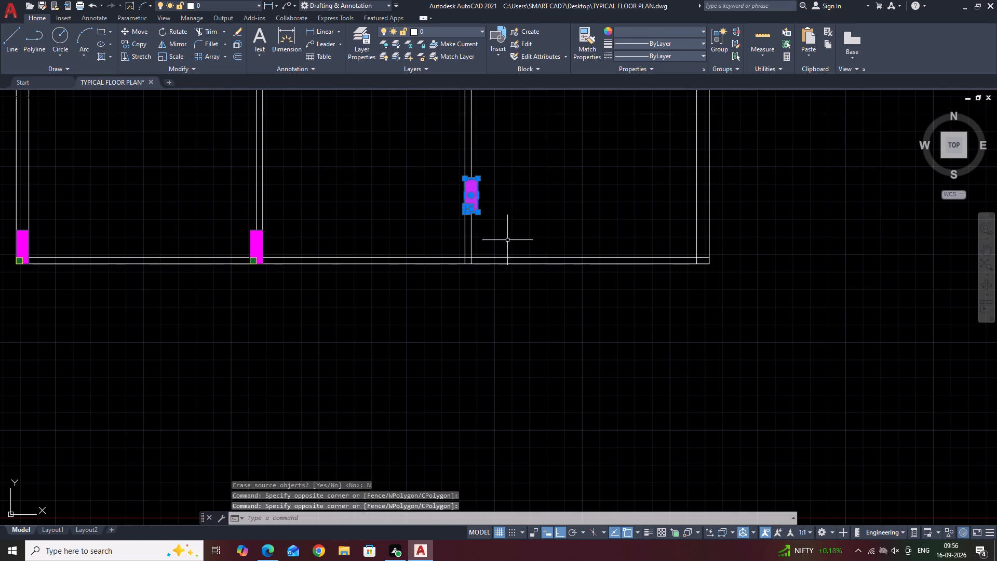
{"action": "key", "text": "m"}
{"action": "key", "text": "space"}
{"action": "scroll", "coordinate": [465, 220], "scroll_direction": "up", "scroll_amount": 2}
{"action": "left_click", "coordinate": [462, 204]}
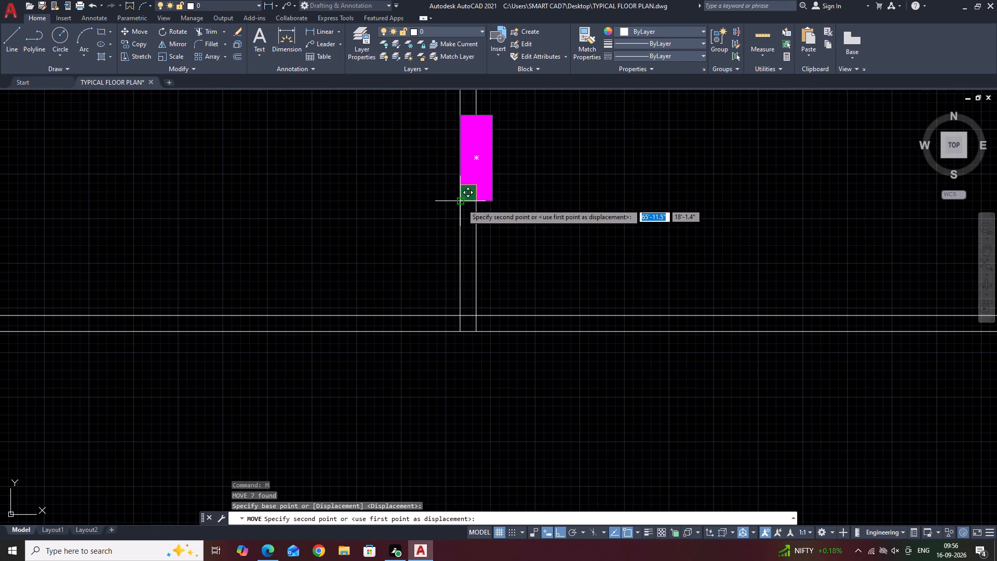
{"action": "left_click", "coordinate": [463, 332]}
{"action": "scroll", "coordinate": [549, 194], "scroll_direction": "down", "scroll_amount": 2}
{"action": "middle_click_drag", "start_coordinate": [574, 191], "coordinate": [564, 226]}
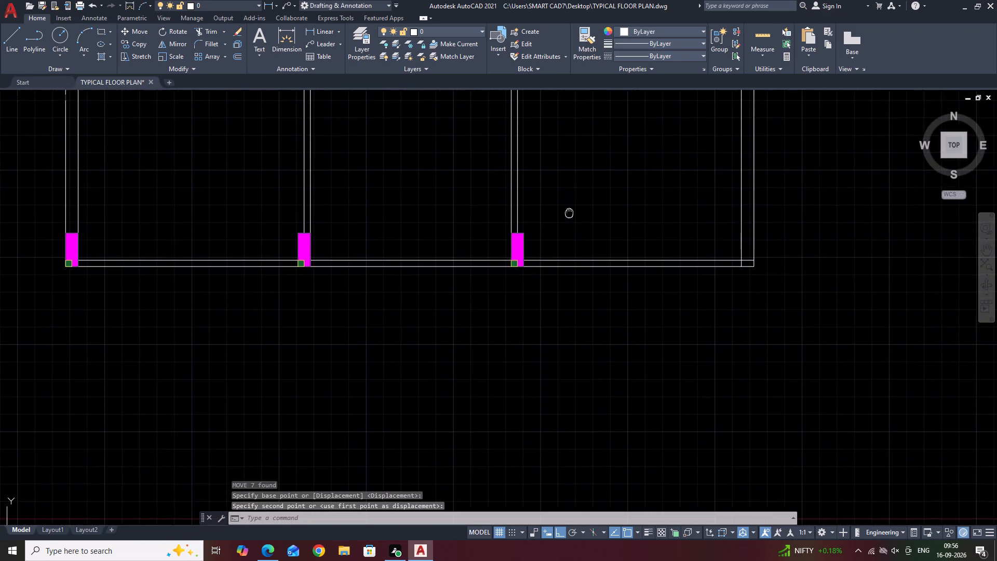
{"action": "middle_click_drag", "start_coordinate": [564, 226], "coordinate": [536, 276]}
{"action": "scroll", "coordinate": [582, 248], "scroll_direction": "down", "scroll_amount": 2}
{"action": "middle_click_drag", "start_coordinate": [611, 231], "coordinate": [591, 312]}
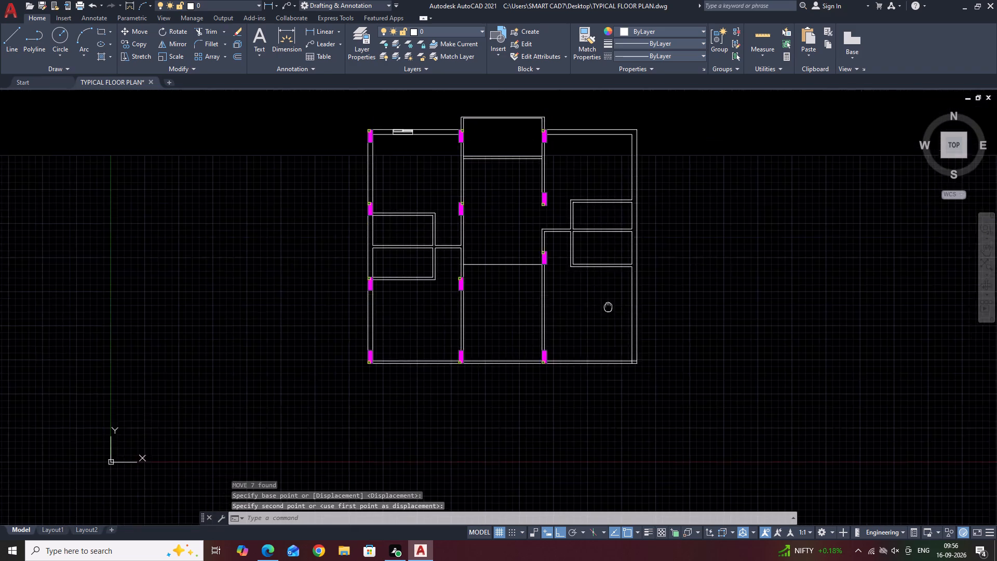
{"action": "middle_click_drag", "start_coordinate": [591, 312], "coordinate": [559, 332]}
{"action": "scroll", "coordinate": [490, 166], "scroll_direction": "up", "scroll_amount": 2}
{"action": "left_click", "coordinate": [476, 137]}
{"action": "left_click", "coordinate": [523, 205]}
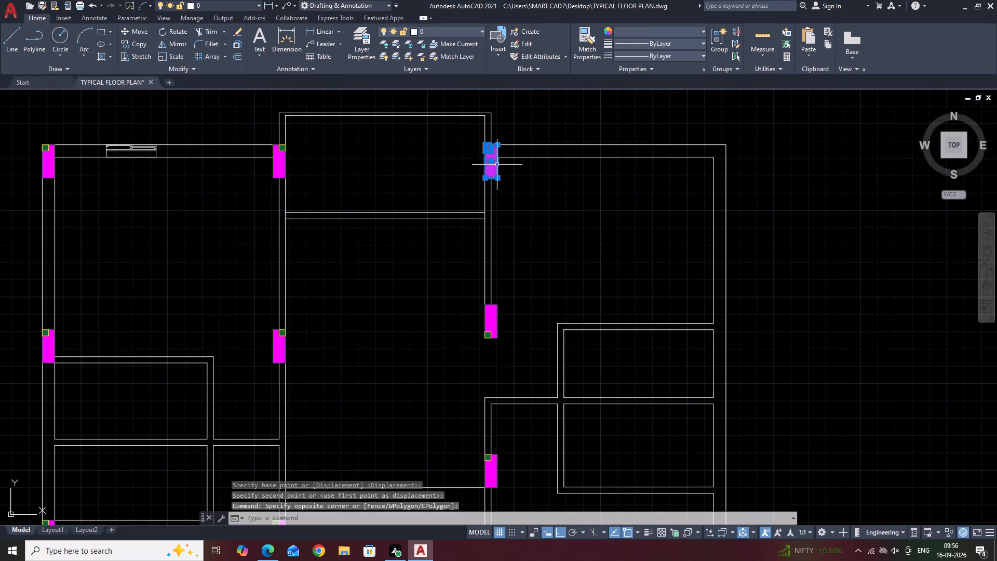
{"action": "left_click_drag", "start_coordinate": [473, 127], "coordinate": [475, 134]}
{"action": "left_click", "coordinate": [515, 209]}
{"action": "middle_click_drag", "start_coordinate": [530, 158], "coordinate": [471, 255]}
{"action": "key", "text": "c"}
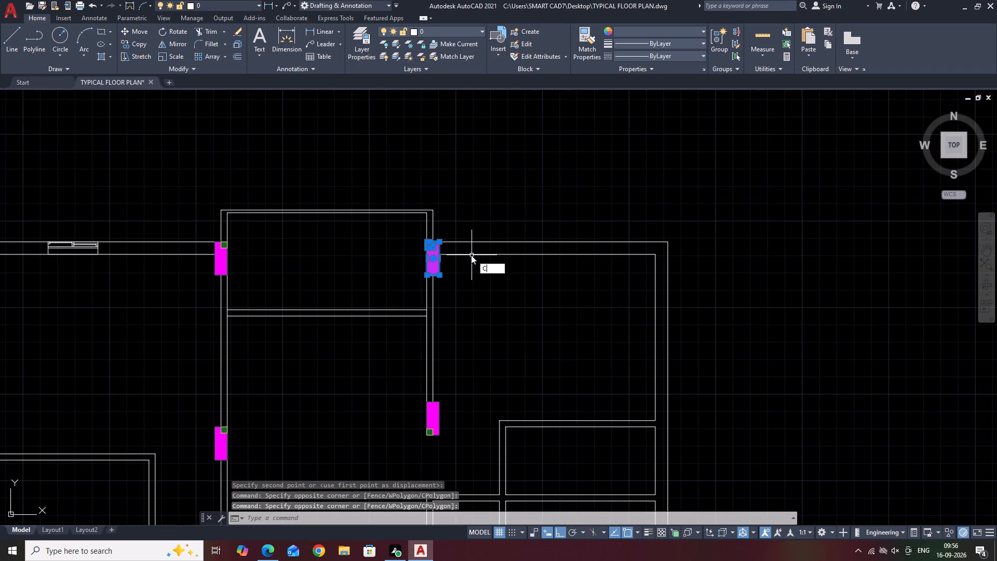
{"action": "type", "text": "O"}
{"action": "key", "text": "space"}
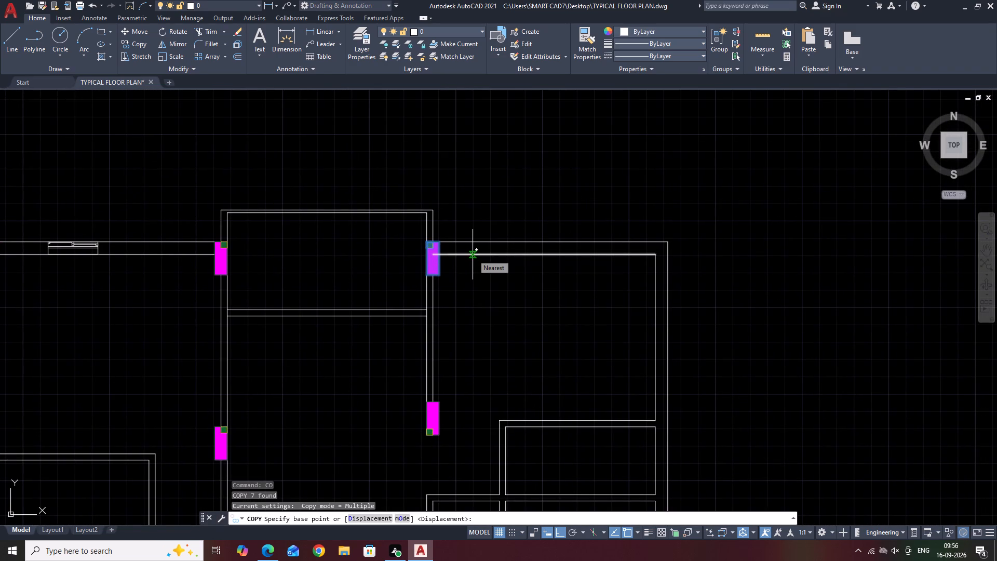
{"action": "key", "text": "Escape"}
Mirror the top column of the second interior wall about a vertical axis toward the east exterior wall, keeping the original.
{"action": "left_click", "coordinate": [408, 234]}
{"action": "left_click", "coordinate": [476, 303]}
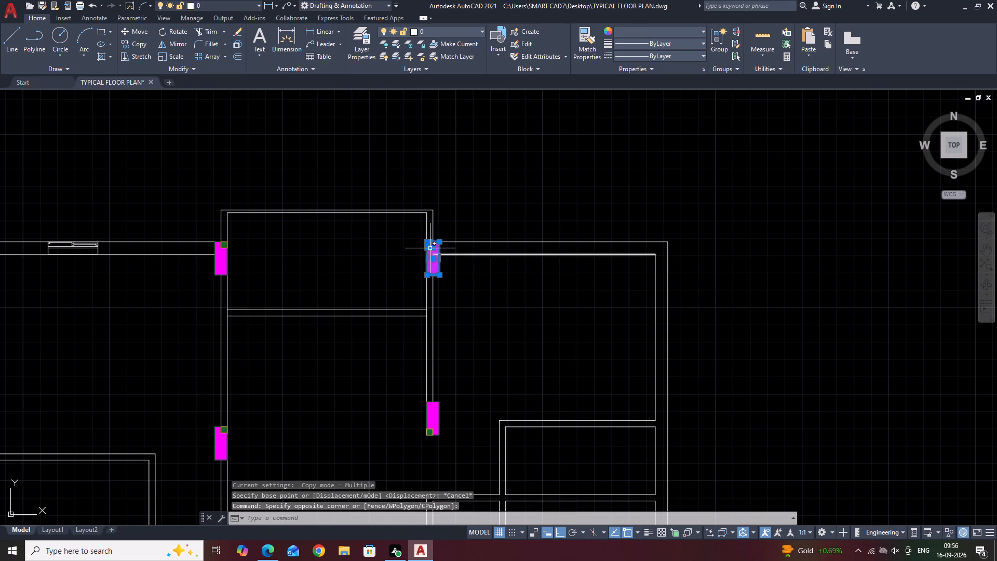
{"action": "left_click", "coordinate": [414, 233]}
{"action": "left_click", "coordinate": [453, 284]}
{"action": "middle_click_drag", "start_coordinate": [460, 253], "coordinate": [449, 292]}
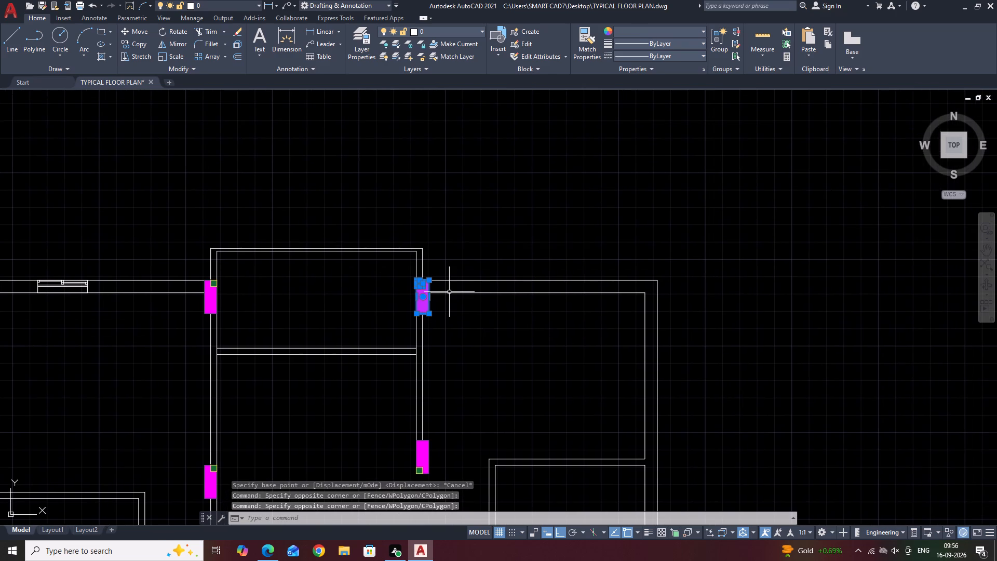
{"action": "key", "text": "m"}
{"action": "type", "text": "I"}
{"action": "key", "text": "space"}
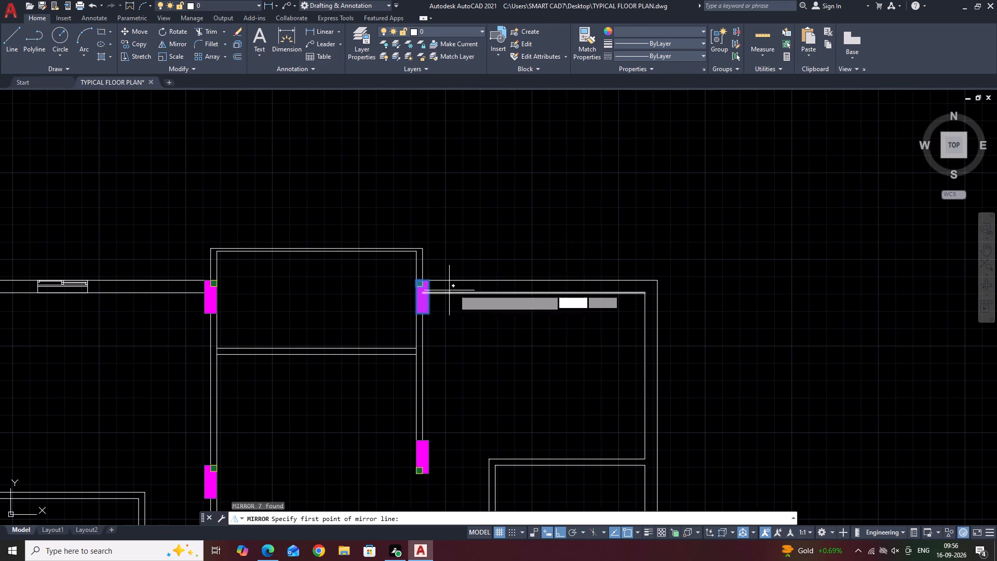
{"action": "left_click", "coordinate": [534, 294]}
{"action": "left_click", "coordinate": [534, 279]}
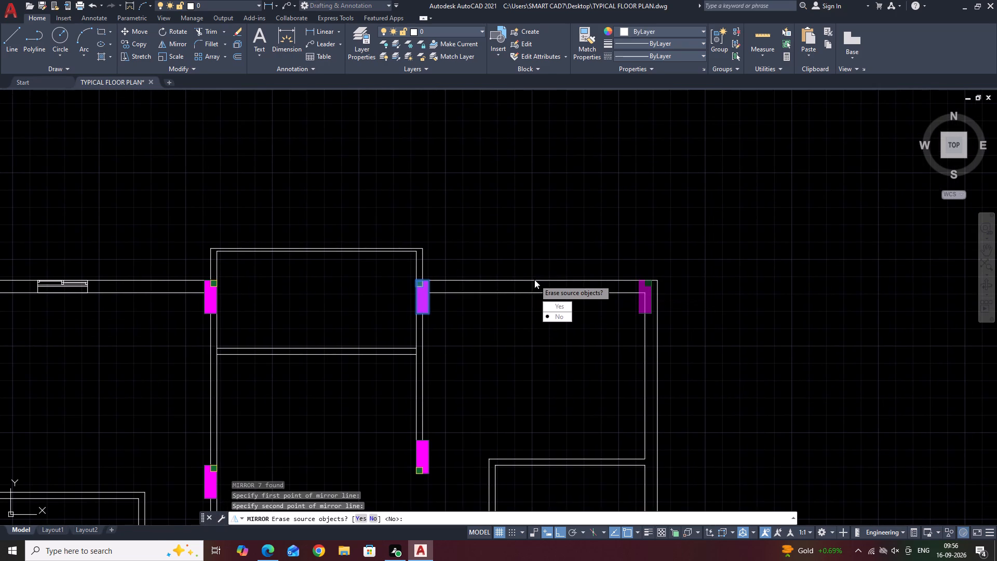
{"action": "left_click_drag", "start_coordinate": [551, 318], "coordinate": [534, 279]}
Move the mirrored column by its upper-right corner to the outer north-east corner of the exterior walls.
{"action": "middle_click_drag", "start_coordinate": [739, 306], "coordinate": [662, 274]}
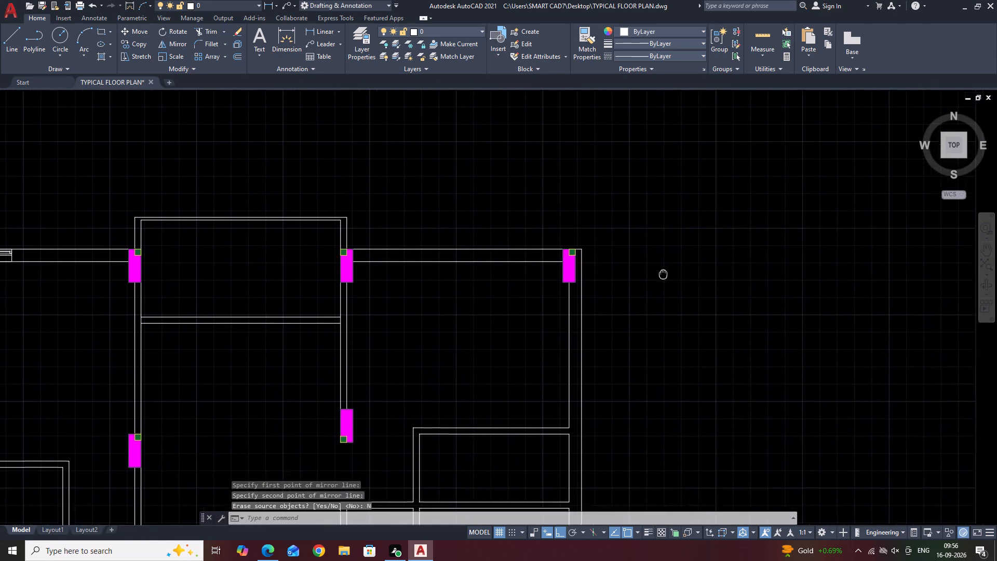
{"action": "middle_click_drag", "start_coordinate": [662, 274], "coordinate": [651, 267]}
{"action": "left_click", "coordinate": [524, 198]}
{"action": "left_click", "coordinate": [583, 292]}
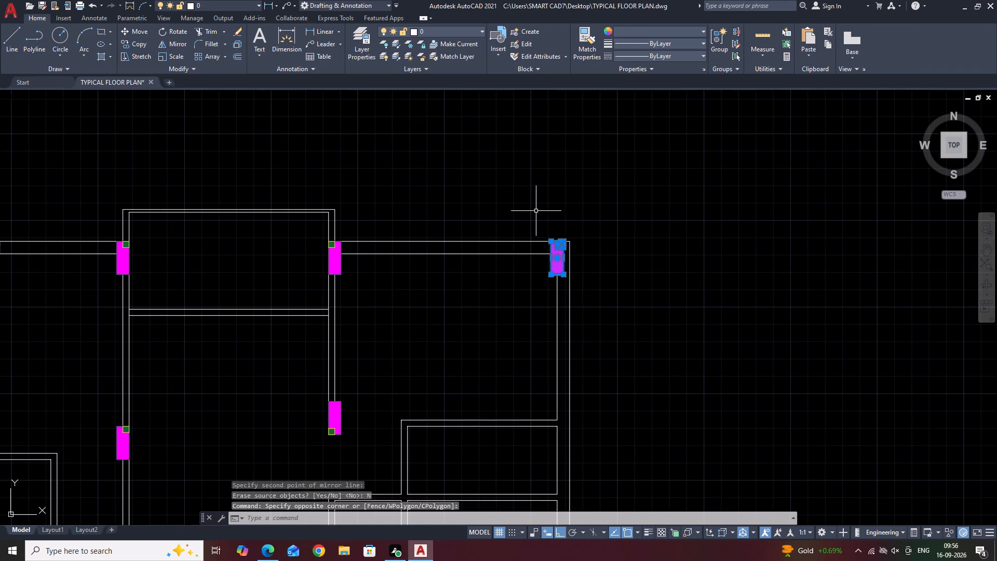
{"action": "left_click", "coordinate": [536, 211]}
{"action": "left_click", "coordinate": [574, 294]}
{"action": "middle_click_drag", "start_coordinate": [569, 243], "coordinate": [575, 313]}
{"action": "type", "text": "M"}
{"action": "key", "text": "space"}
{"action": "scroll", "coordinate": [572, 318], "scroll_direction": "up", "scroll_amount": 3}
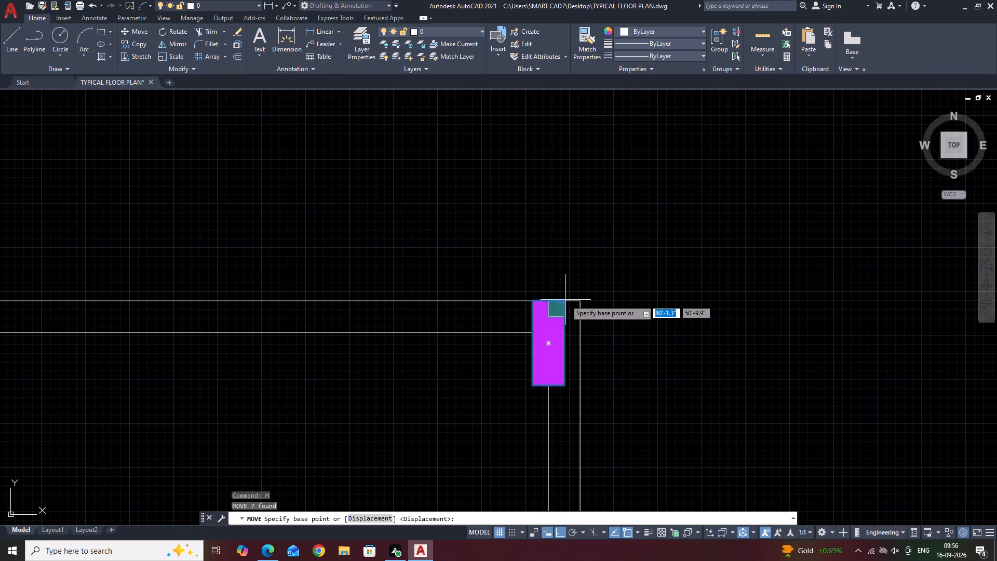
{"action": "left_click", "coordinate": [567, 299]}
{"action": "left_click", "coordinate": [580, 302]}
Mirror the second interior wall's upper middle column about a vertical axis toward the east exterior wall, keeping the original.
{"action": "scroll", "coordinate": [586, 238], "scroll_direction": "down", "scroll_amount": 5}
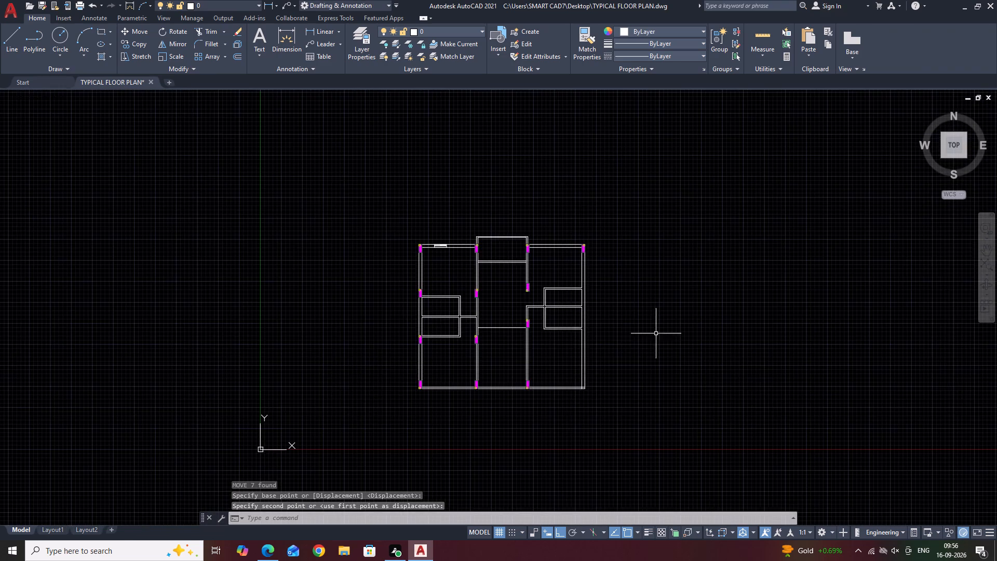
{"action": "middle_click_drag", "start_coordinate": [648, 346], "coordinate": [524, 264]}
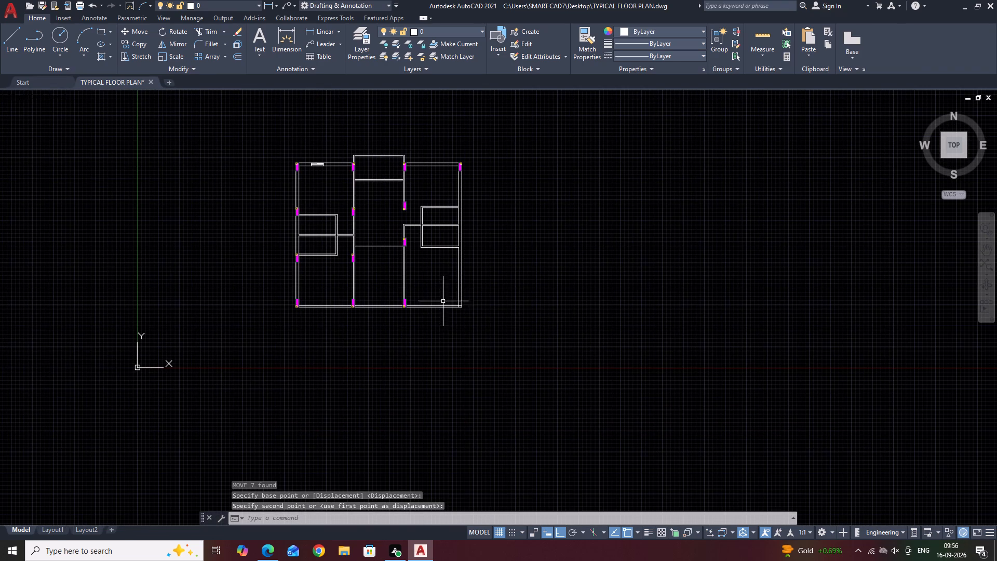
{"action": "scroll", "coordinate": [410, 192], "scroll_direction": "up", "scroll_amount": 3}
{"action": "left_click", "coordinate": [347, 215]}
{"action": "left_click", "coordinate": [411, 278]}
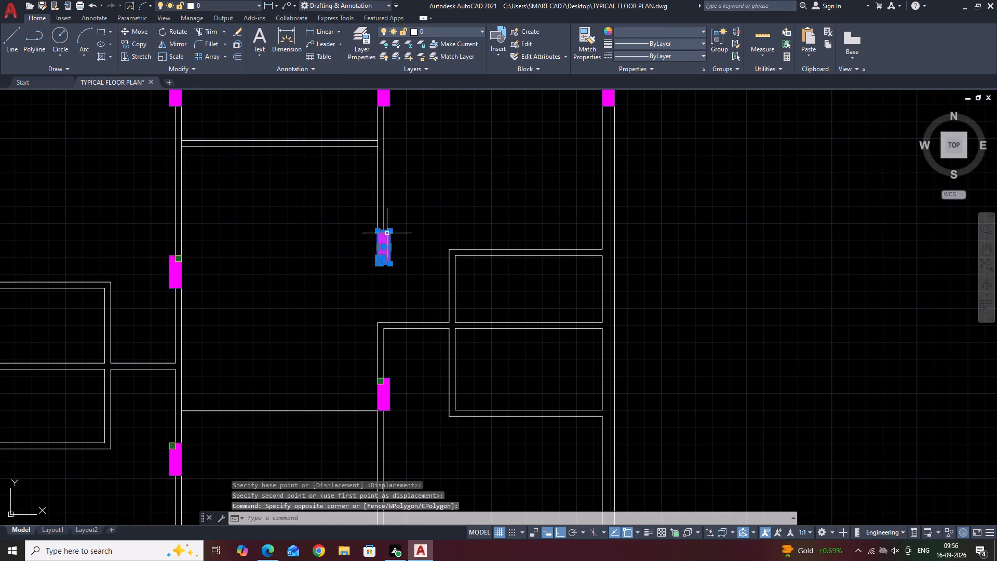
{"action": "left_click", "coordinate": [368, 202]}
{"action": "left_click_drag", "start_coordinate": [413, 282], "coordinate": [415, 295]}
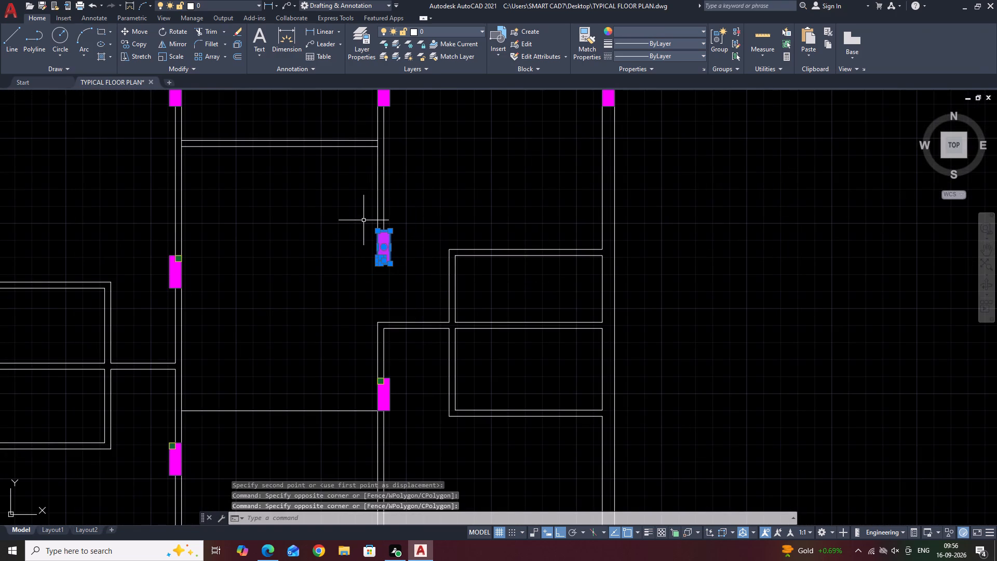
{"action": "type", "text": "MI"}
{"action": "key", "text": "space"}
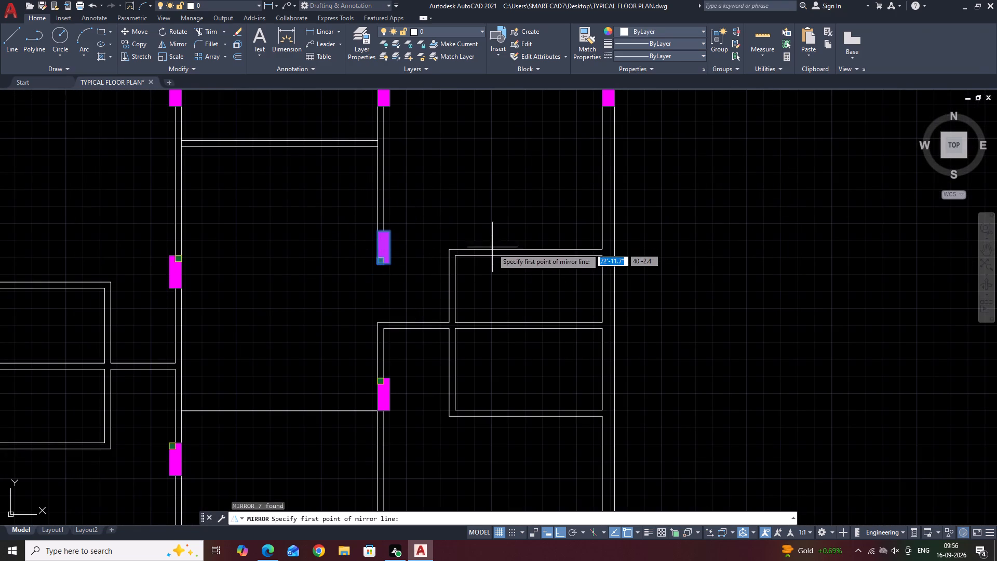
{"action": "left_click", "coordinate": [493, 249]}
{"action": "left_click", "coordinate": [491, 173]}
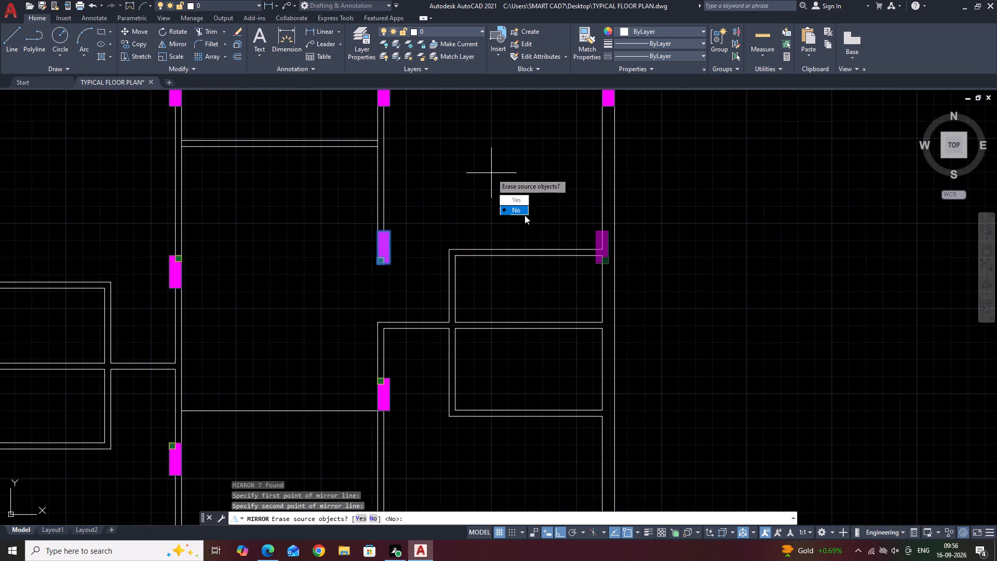
{"action": "left_click_drag", "start_coordinate": [524, 215], "coordinate": [491, 173]}
Move the mirrored column by its bottom-left corner to where the upper small room's north wall meets the east wall's inner face.
{"action": "left_click", "coordinate": [581, 197]}
{"action": "left_click_drag", "start_coordinate": [623, 282], "coordinate": [626, 288]}
{"action": "left_click", "coordinate": [566, 183]}
{"action": "left_click", "coordinate": [610, 278]}
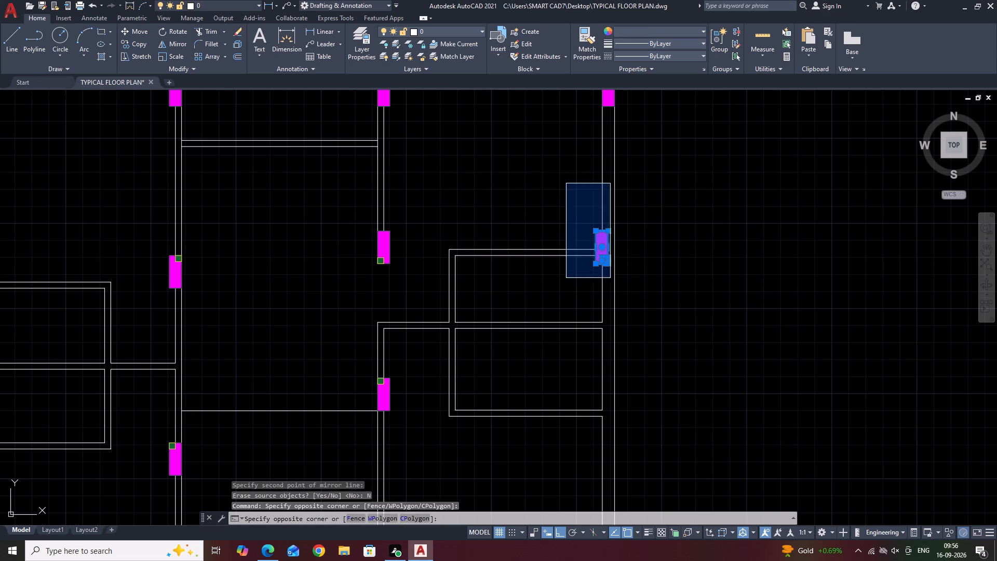
{"action": "middle_click_drag", "start_coordinate": [639, 230], "coordinate": [595, 270]}
{"action": "scroll", "coordinate": [563, 307], "scroll_direction": "up", "scroll_amount": 3}
{"action": "key", "text": "m"}
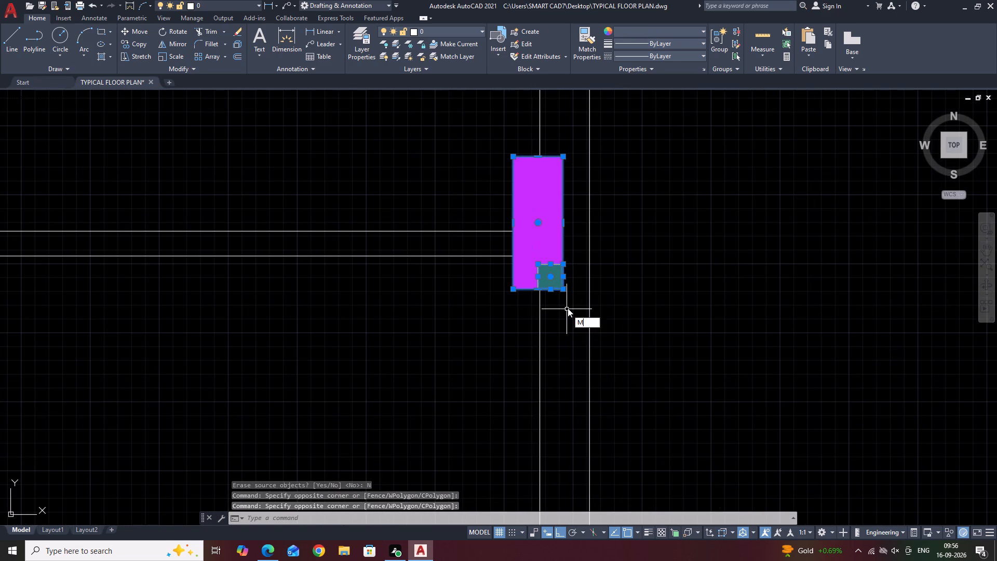
{"action": "key", "text": "space"}
{"action": "left_click", "coordinate": [511, 290]}
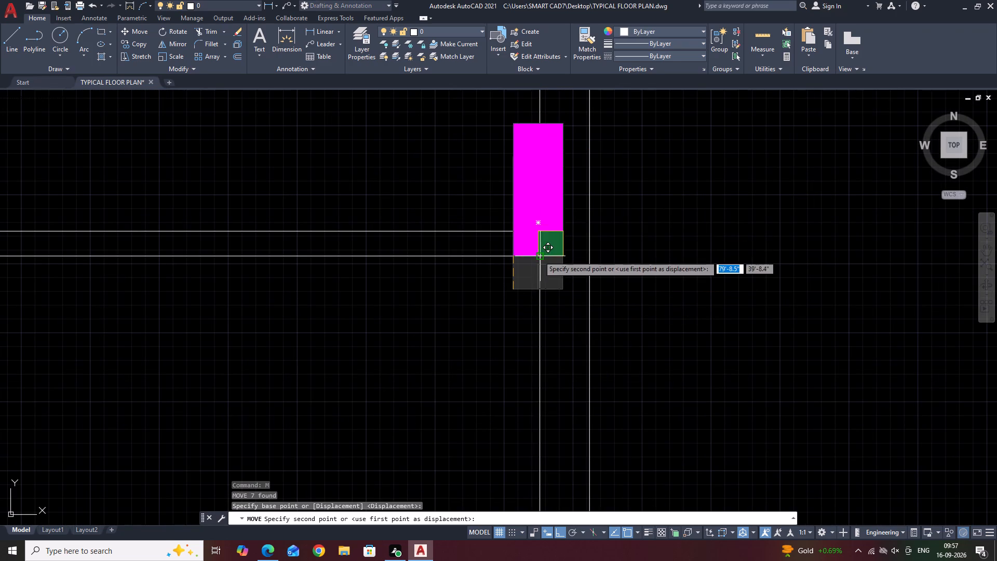
{"action": "left_click", "coordinate": [538, 256]}
Mirror the second interior wall's lower middle column about a vertical axis toward the east exterior wall, keeping the original.
{"action": "scroll", "coordinate": [679, 238], "scroll_direction": "down", "scroll_amount": 2}
{"action": "middle_click_drag", "start_coordinate": [722, 296], "coordinate": [713, 330]}
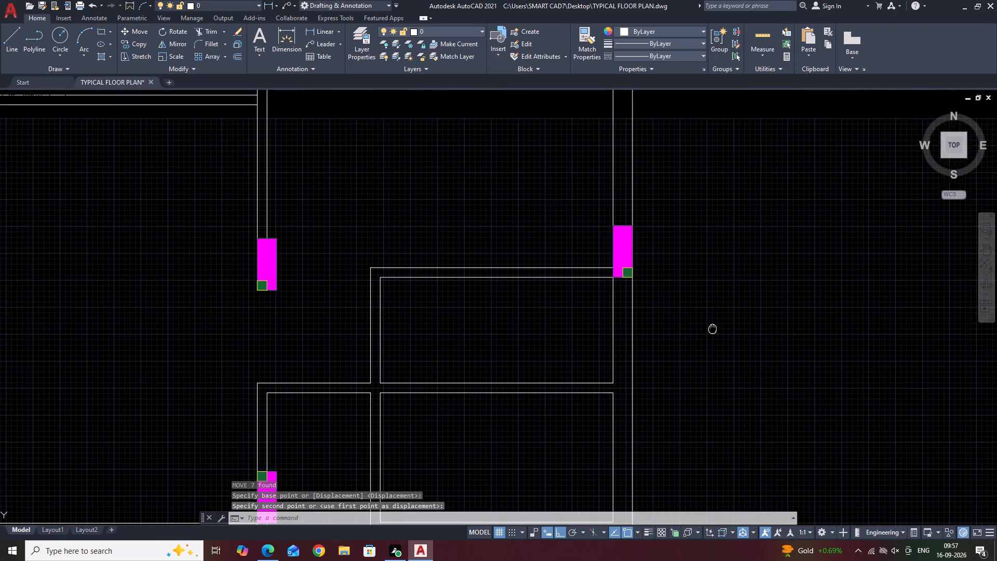
{"action": "middle_click_drag", "start_coordinate": [713, 330], "coordinate": [736, 332]}
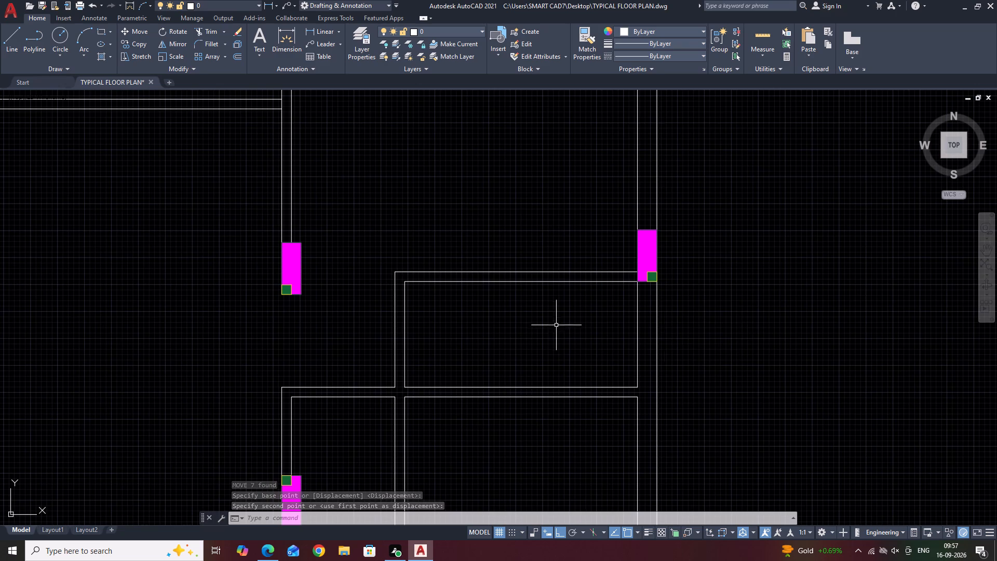
{"action": "middle_click_drag", "start_coordinate": [556, 328], "coordinate": [617, 238]}
{"action": "scroll", "coordinate": [616, 237], "scroll_direction": "down", "scroll_amount": 1}
{"action": "middle_click_drag", "start_coordinate": [748, 329], "coordinate": [721, 277]}
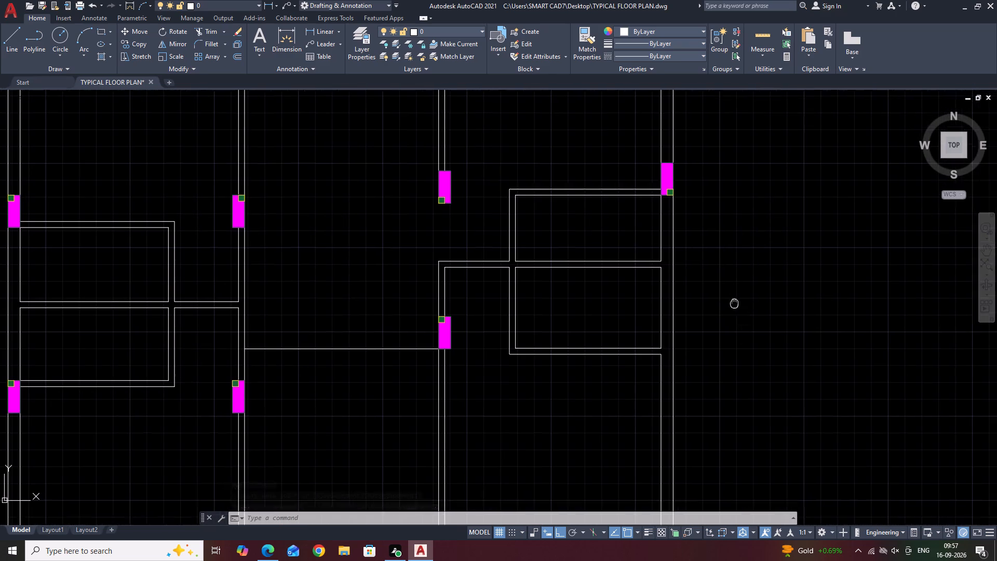
{"action": "middle_click_drag", "start_coordinate": [721, 277], "coordinate": [704, 214]}
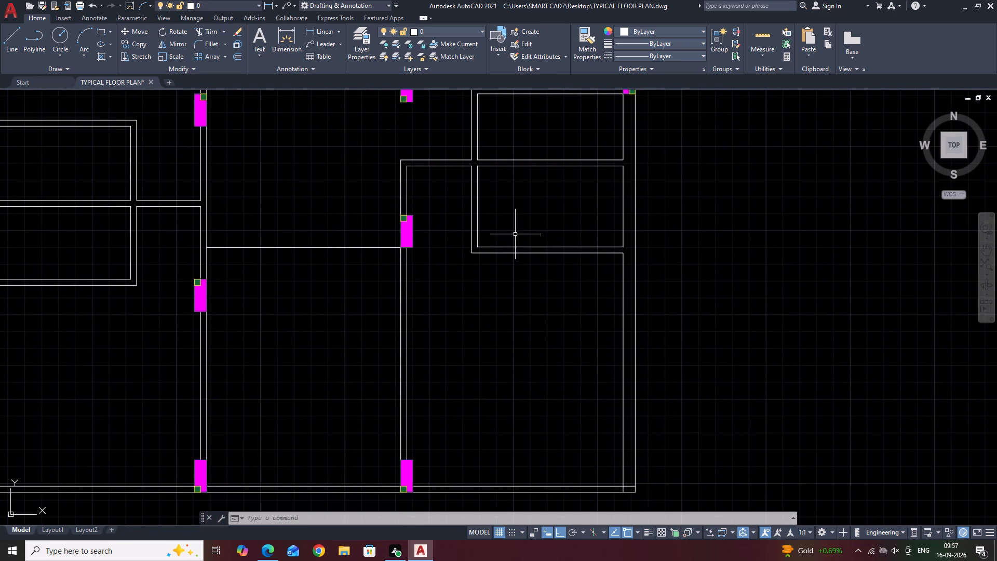
{"action": "left_click", "coordinate": [383, 195]}
{"action": "left_click_drag", "start_coordinate": [426, 264], "coordinate": [430, 269]}
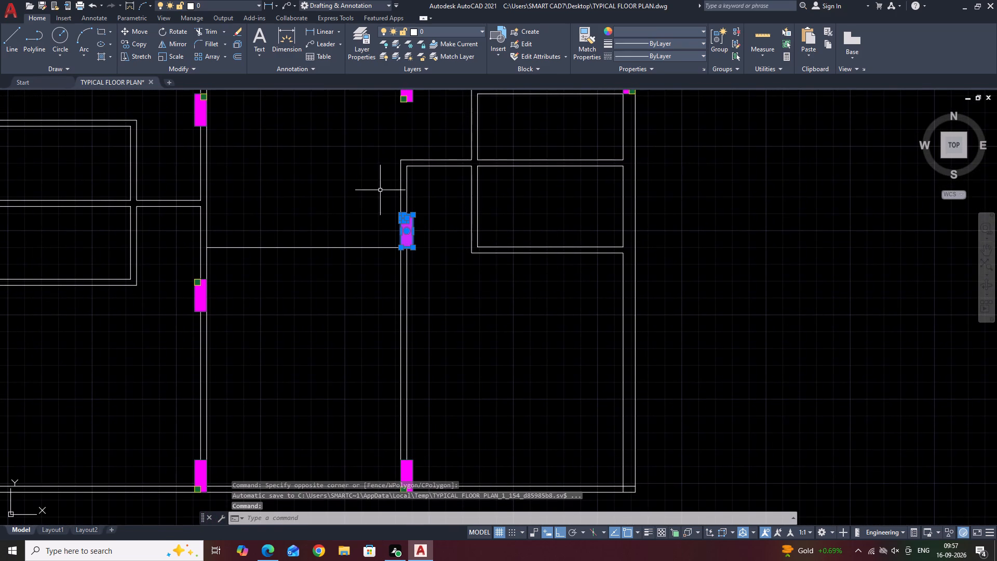
{"action": "left_click", "coordinate": [385, 197]}
{"action": "left_click", "coordinate": [437, 277]}
{"action": "left_click", "coordinate": [372, 176]}
{"action": "left_click", "coordinate": [459, 309]}
{"action": "middle_click_drag", "start_coordinate": [422, 213], "coordinate": [425, 303]}
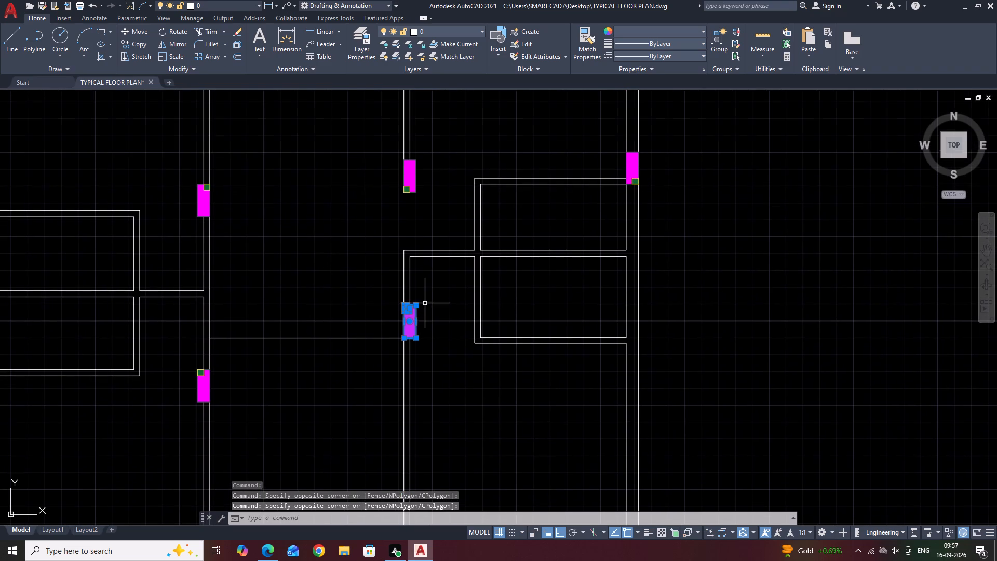
{"action": "type", "text": "MI"}
{"action": "key", "text": "space"}
{"action": "left_click", "coordinate": [528, 342]}
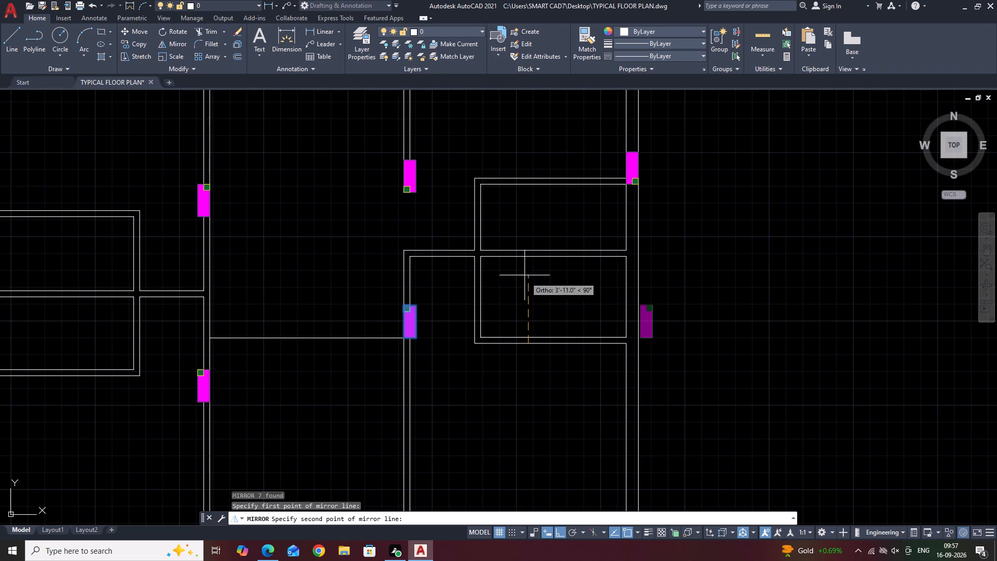
{"action": "left_click", "coordinate": [526, 249]}
{"action": "left_click_drag", "start_coordinate": [540, 284], "coordinate": [526, 249]}
Move the mirrored column by its upper-left corner to the lower small room's inner south-east corner on the east wall.
{"action": "middle_click_drag", "start_coordinate": [748, 344], "coordinate": [650, 282]}
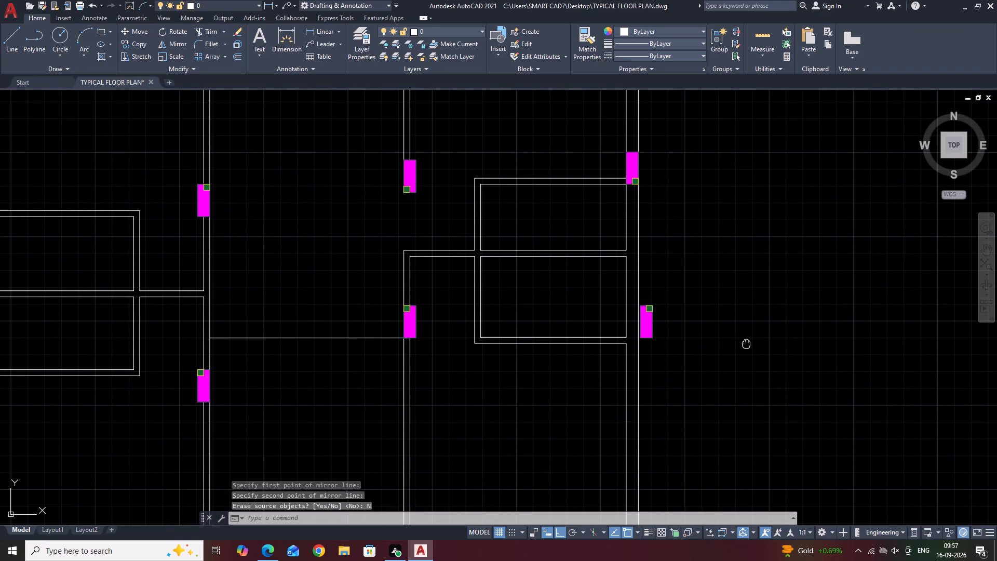
{"action": "middle_click_drag", "start_coordinate": [650, 282], "coordinate": [638, 270]}
{"action": "left_click", "coordinate": [490, 207]}
{"action": "left_click", "coordinate": [609, 296]}
{"action": "left_click", "coordinate": [501, 200]}
{"action": "left_click", "coordinate": [578, 309]}
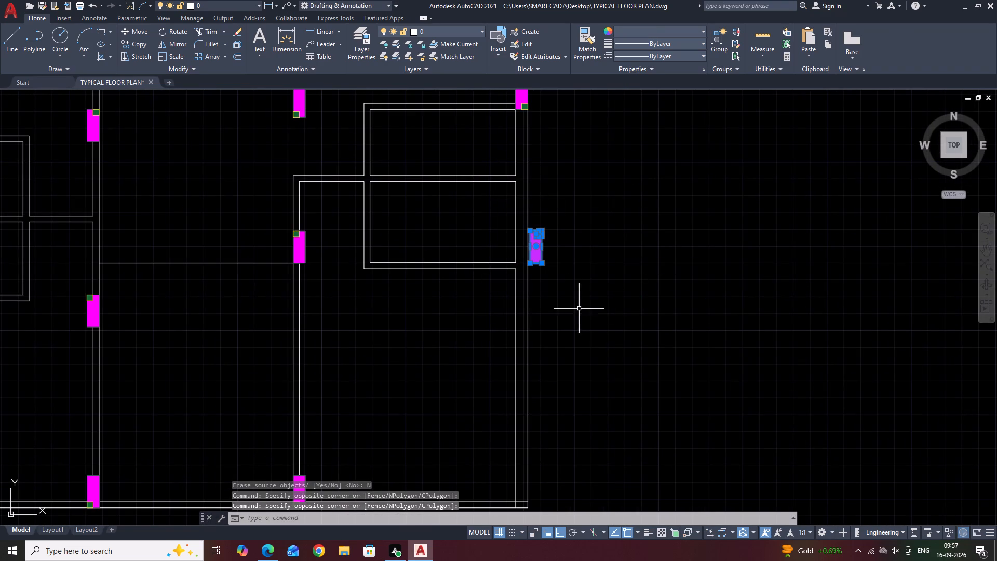
{"action": "type", "text": "M"}
{"action": "key", "text": "space"}
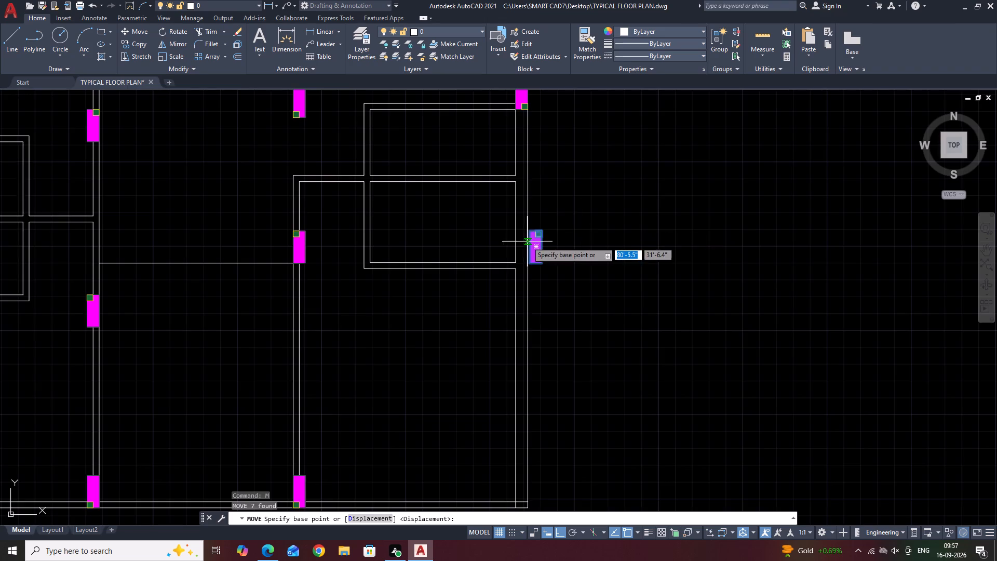
{"action": "scroll", "coordinate": [527, 242], "scroll_direction": "up", "scroll_amount": 4}
{"action": "left_click", "coordinate": [536, 195]}
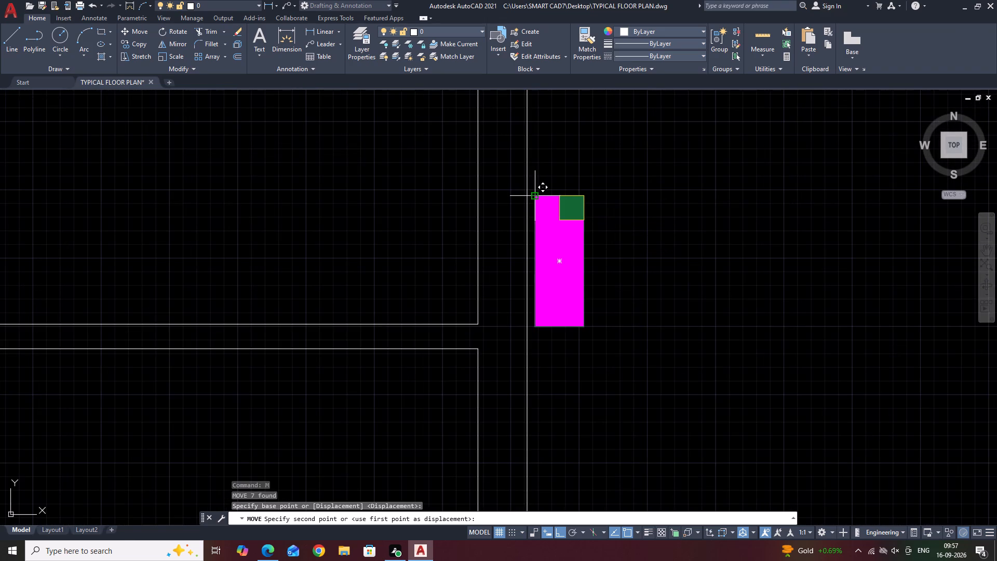
{"action": "left_click", "coordinate": [477, 325]}
{"action": "scroll", "coordinate": [547, 285], "scroll_direction": "down", "scroll_amount": 4}
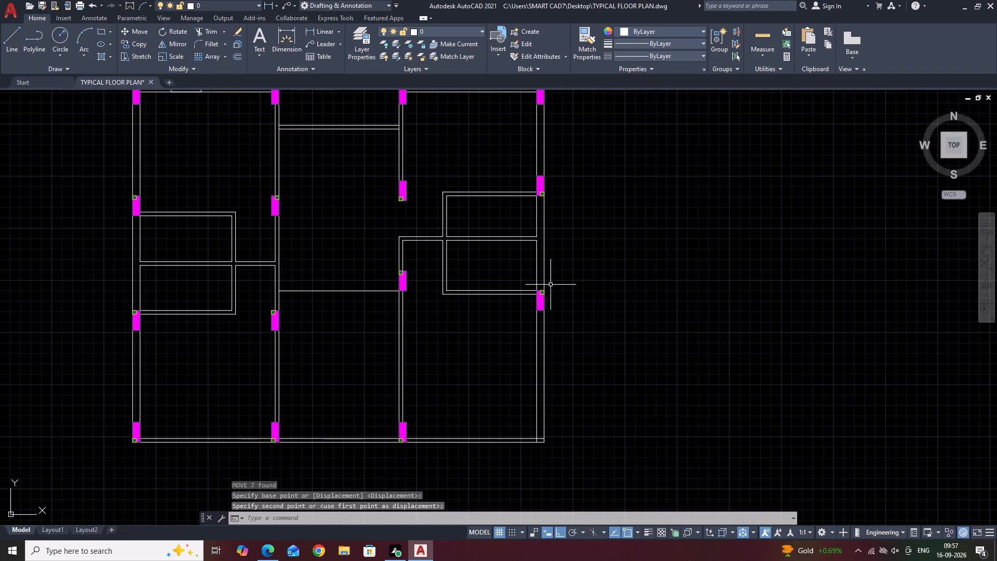
Move the second interior wall's lower middle column straight down by its own length, from its upper-right to its lower-right corner.
{"action": "middle_click_drag", "start_coordinate": [633, 334], "coordinate": [628, 255]}
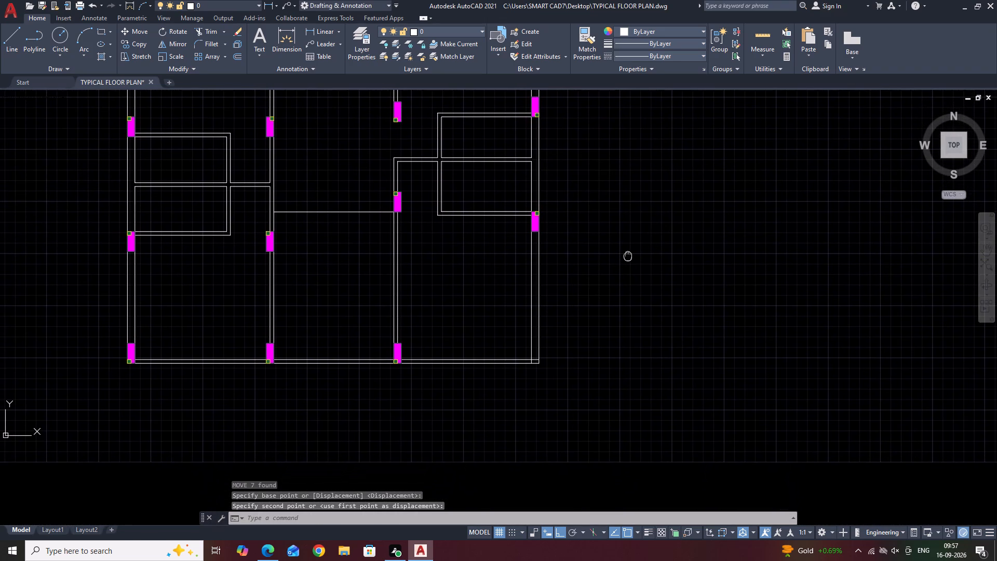
{"action": "middle_click_drag", "start_coordinate": [628, 255], "coordinate": [655, 224]}
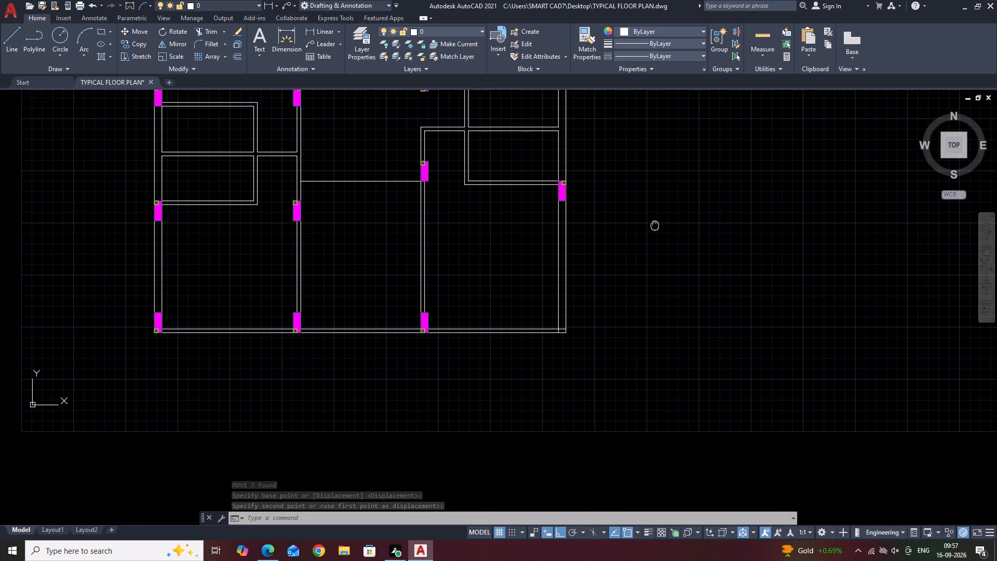
{"action": "middle_click_drag", "start_coordinate": [655, 224], "coordinate": [668, 278]}
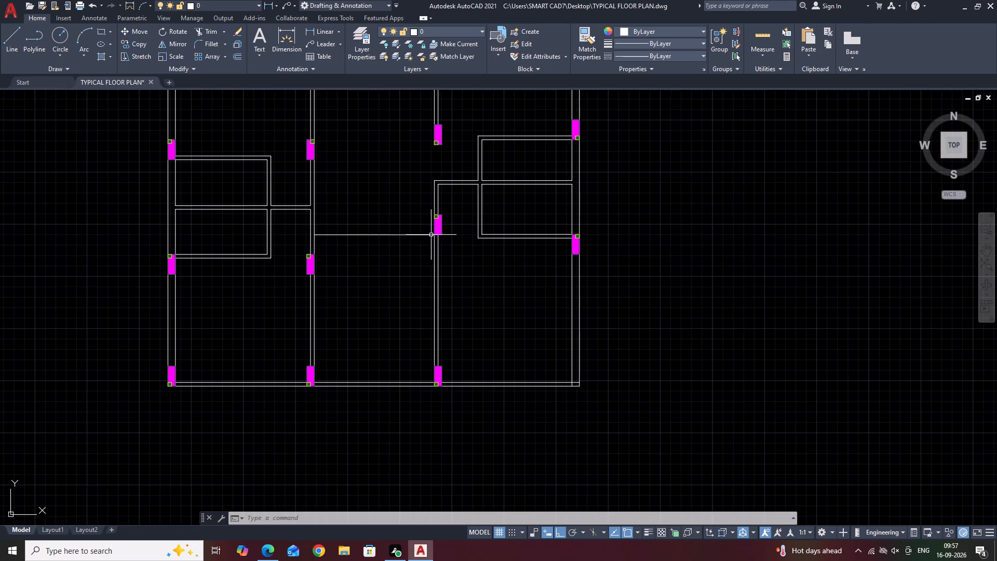
{"action": "scroll", "coordinate": [427, 228], "scroll_direction": "up", "scroll_amount": 2}
{"action": "left_click", "coordinate": [428, 186]}
{"action": "left_click_drag", "start_coordinate": [476, 257], "coordinate": [476, 264]}
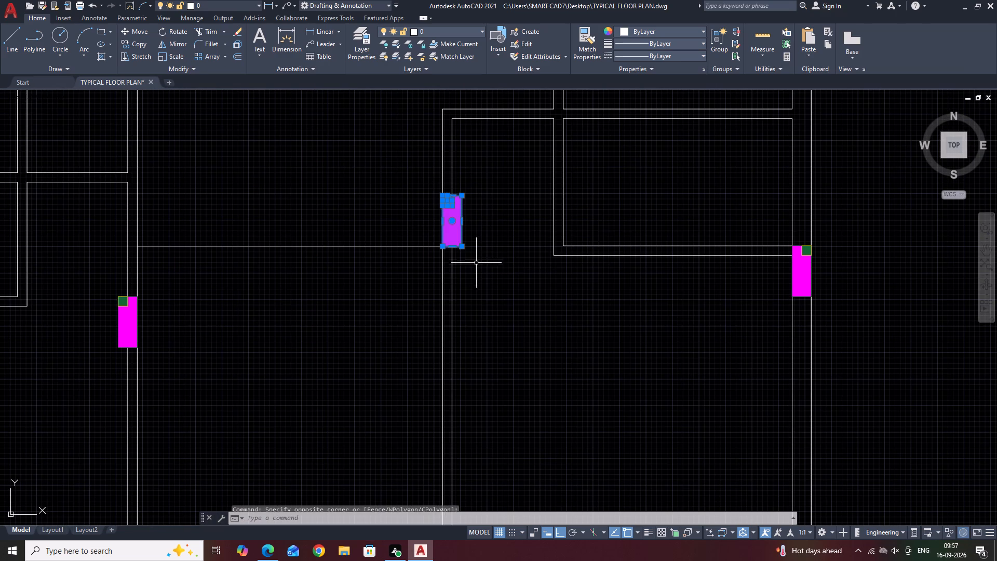
{"action": "left_click_drag", "start_coordinate": [476, 264], "coordinate": [476, 265]}
{"action": "left_click", "coordinate": [436, 178]}
{"action": "left_click", "coordinate": [486, 276]}
{"action": "type", "text": "M"}
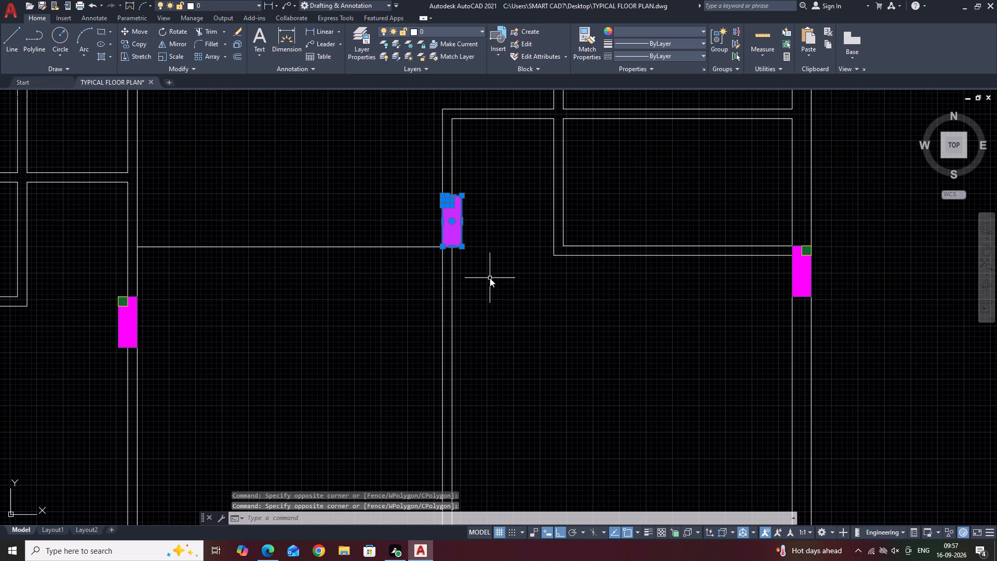
{"action": "key", "text": "space"}
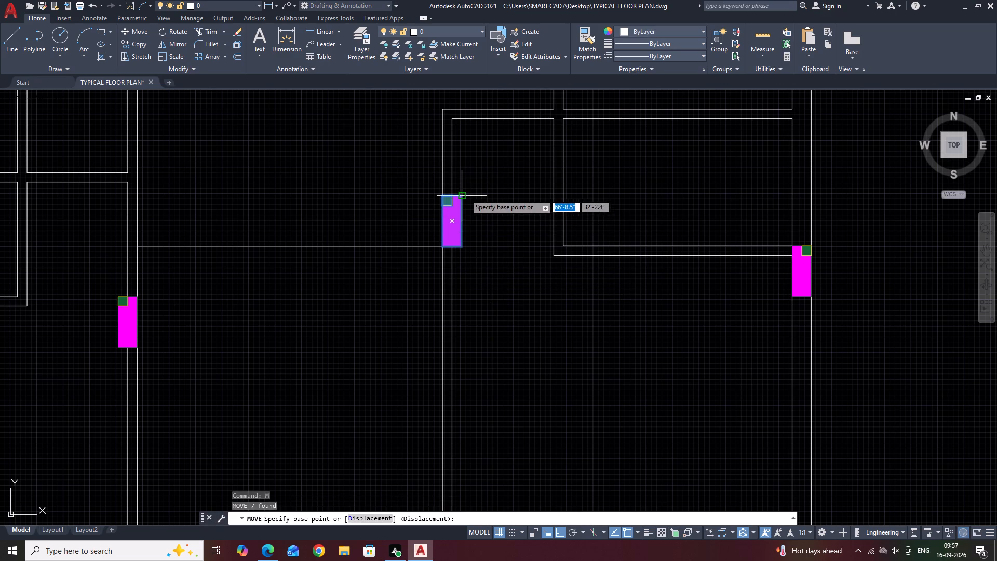
{"action": "left_click", "coordinate": [465, 194]}
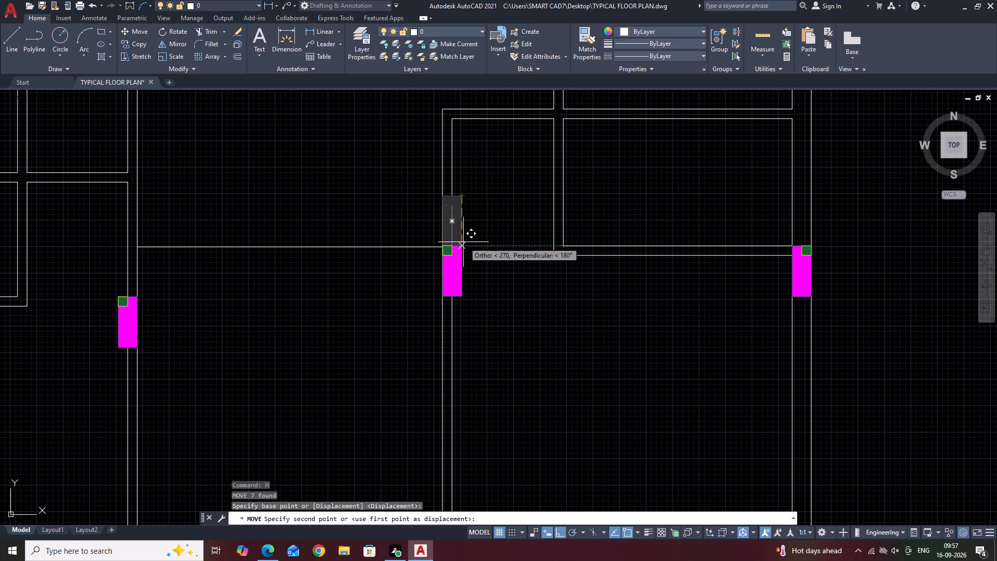
{"action": "left_click", "coordinate": [459, 246]}
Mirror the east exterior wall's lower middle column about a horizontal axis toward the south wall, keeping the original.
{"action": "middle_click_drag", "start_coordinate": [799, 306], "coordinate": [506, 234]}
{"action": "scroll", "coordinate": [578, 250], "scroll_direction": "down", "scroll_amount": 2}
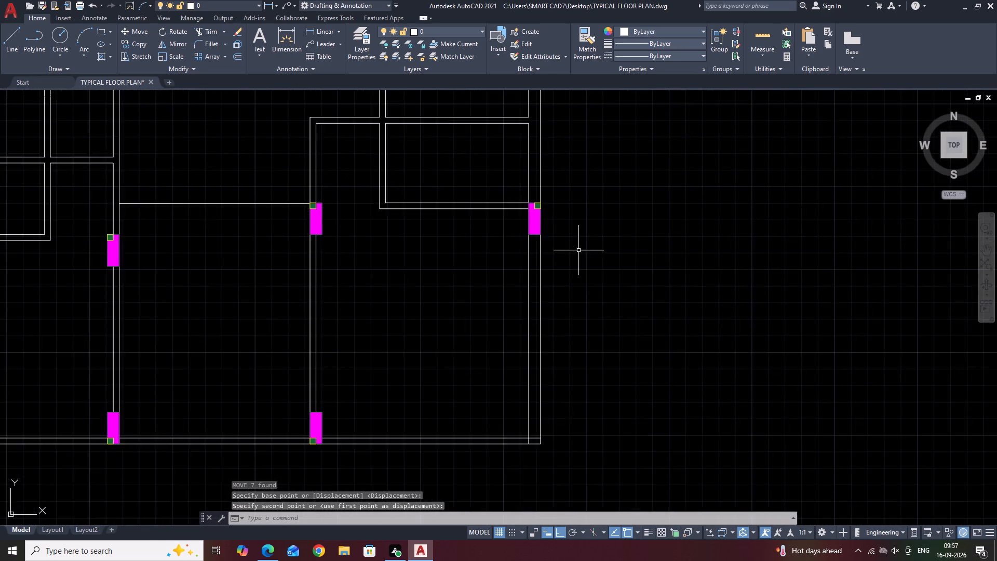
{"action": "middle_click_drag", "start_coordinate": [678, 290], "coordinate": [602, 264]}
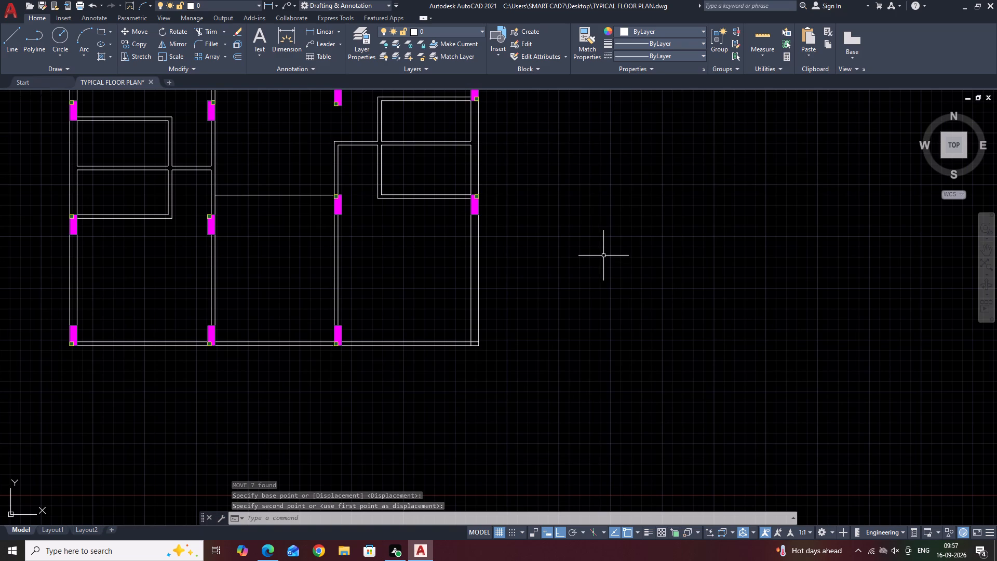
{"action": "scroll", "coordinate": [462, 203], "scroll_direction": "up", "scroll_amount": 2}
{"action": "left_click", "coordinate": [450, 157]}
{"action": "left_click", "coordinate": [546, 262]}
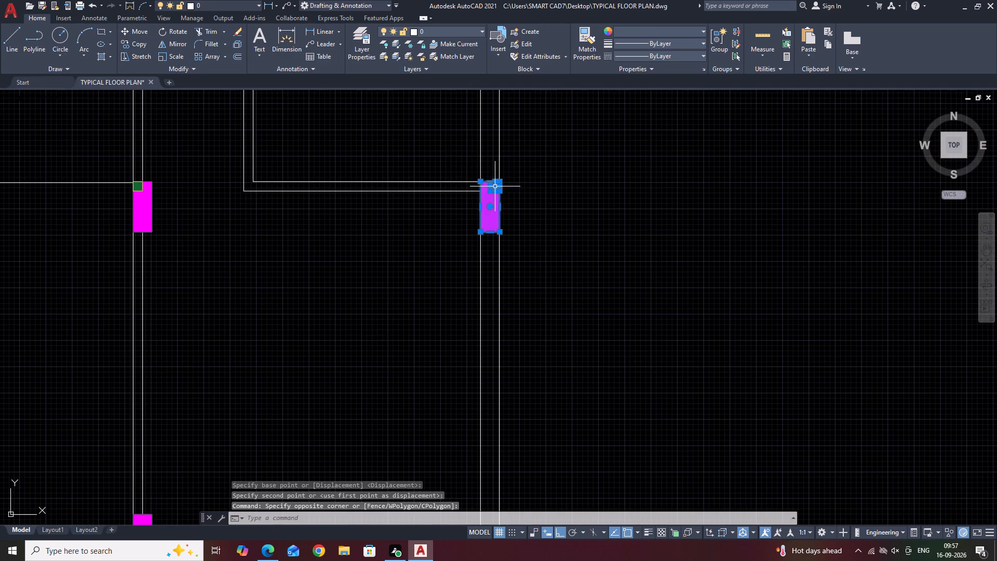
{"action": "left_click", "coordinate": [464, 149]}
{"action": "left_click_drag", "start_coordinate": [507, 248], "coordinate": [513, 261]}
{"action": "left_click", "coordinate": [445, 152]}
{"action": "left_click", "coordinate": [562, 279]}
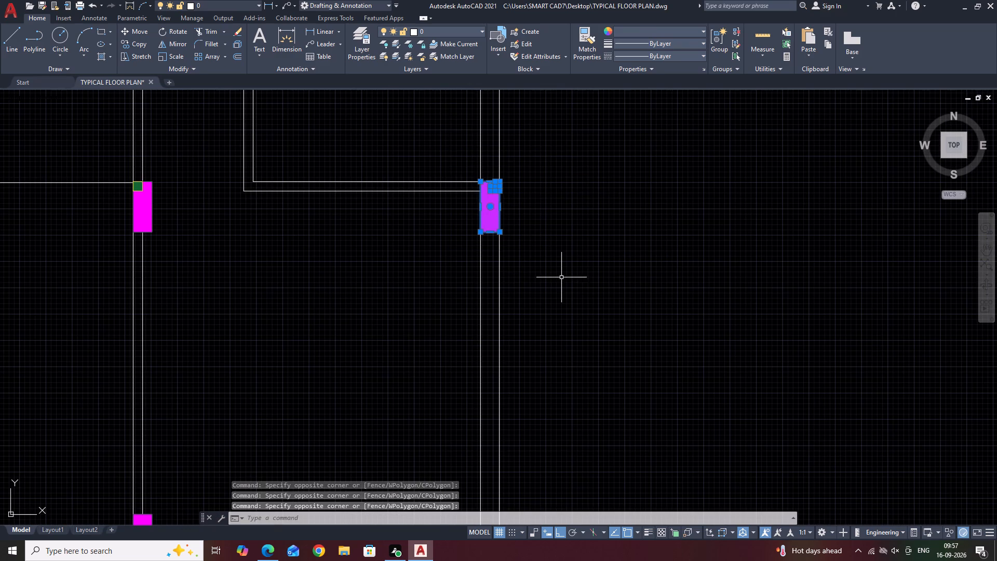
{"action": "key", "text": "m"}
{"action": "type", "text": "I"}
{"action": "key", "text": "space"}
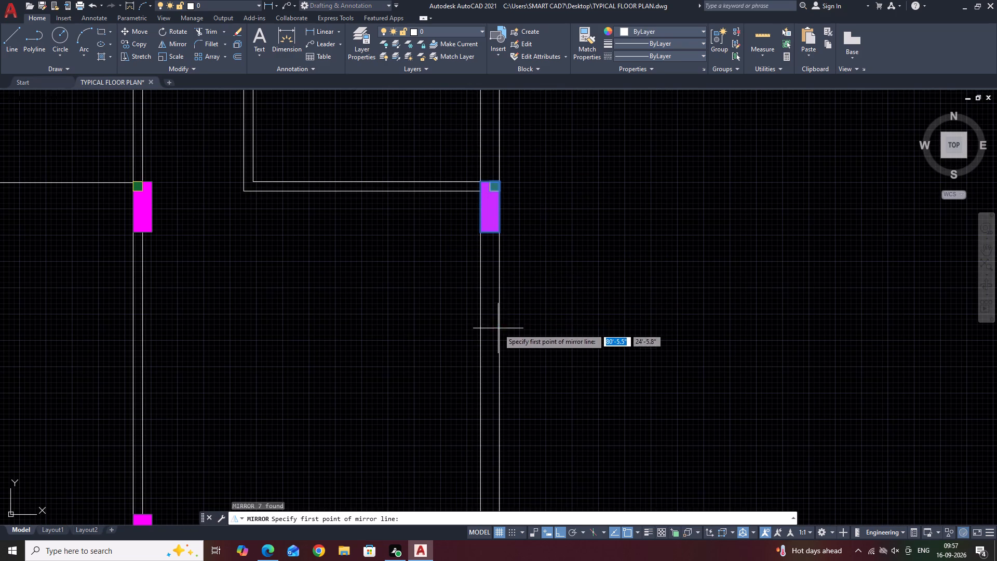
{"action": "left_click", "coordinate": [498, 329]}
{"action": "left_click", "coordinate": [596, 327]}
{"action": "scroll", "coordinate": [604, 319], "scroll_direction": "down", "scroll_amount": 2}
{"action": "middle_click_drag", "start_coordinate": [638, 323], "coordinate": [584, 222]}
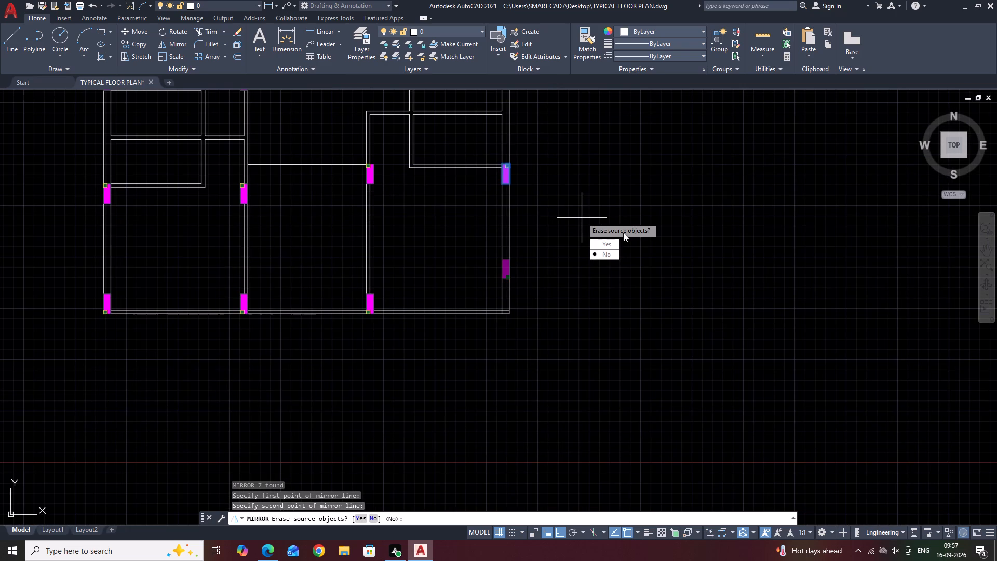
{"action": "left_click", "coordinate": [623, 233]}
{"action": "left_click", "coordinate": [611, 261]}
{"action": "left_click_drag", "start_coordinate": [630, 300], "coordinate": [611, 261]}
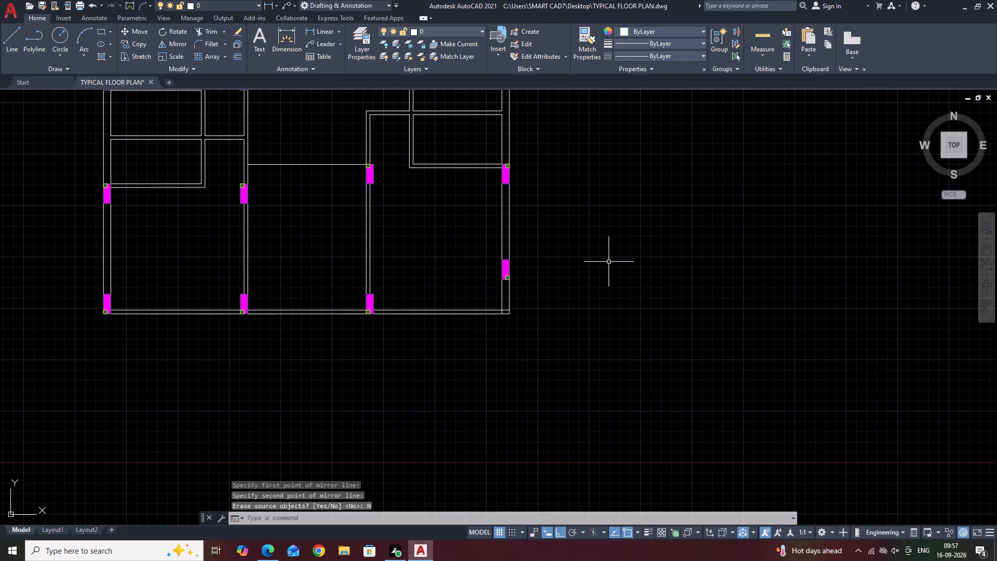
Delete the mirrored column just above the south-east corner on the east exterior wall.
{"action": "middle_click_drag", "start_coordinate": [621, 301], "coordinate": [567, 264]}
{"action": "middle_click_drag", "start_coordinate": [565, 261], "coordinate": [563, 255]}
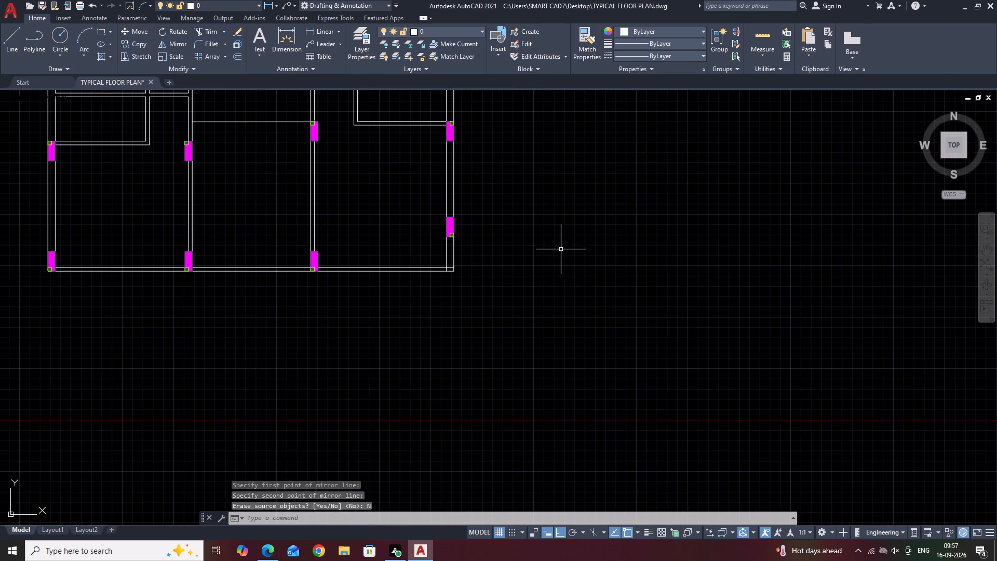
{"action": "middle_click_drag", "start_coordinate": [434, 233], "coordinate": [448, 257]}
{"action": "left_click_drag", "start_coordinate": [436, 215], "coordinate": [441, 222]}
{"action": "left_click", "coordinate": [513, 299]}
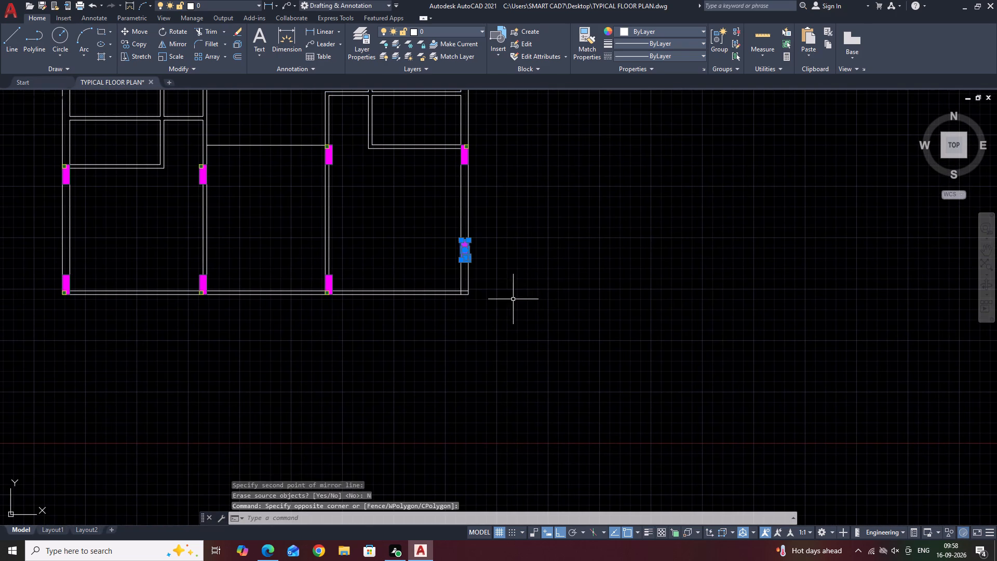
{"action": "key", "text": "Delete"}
Copy the second interior wall's bottom column by its lower-left corner to where the east wall's inner face meets the south wall's outer line.
{"action": "left_click", "coordinate": [309, 252]}
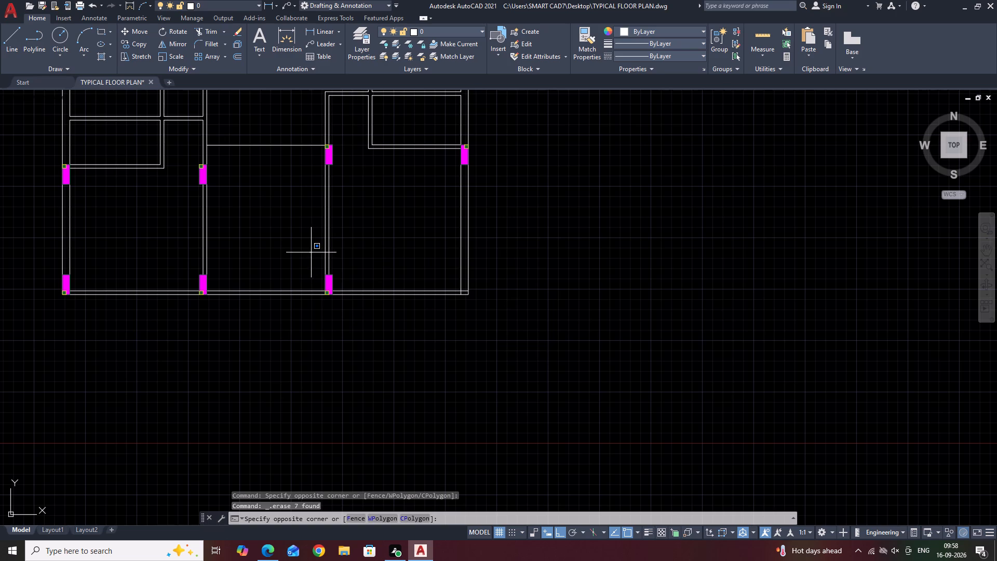
{"action": "left_click", "coordinate": [378, 337]}
{"action": "left_click", "coordinate": [314, 254]}
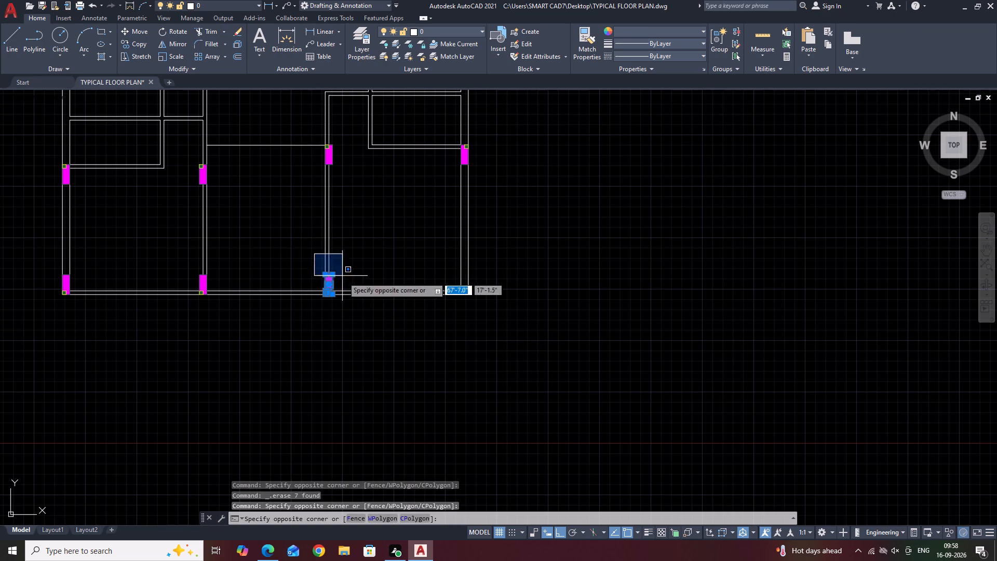
{"action": "left_click", "coordinate": [358, 316]}
{"action": "middle_click_drag", "start_coordinate": [368, 260], "coordinate": [401, 356]}
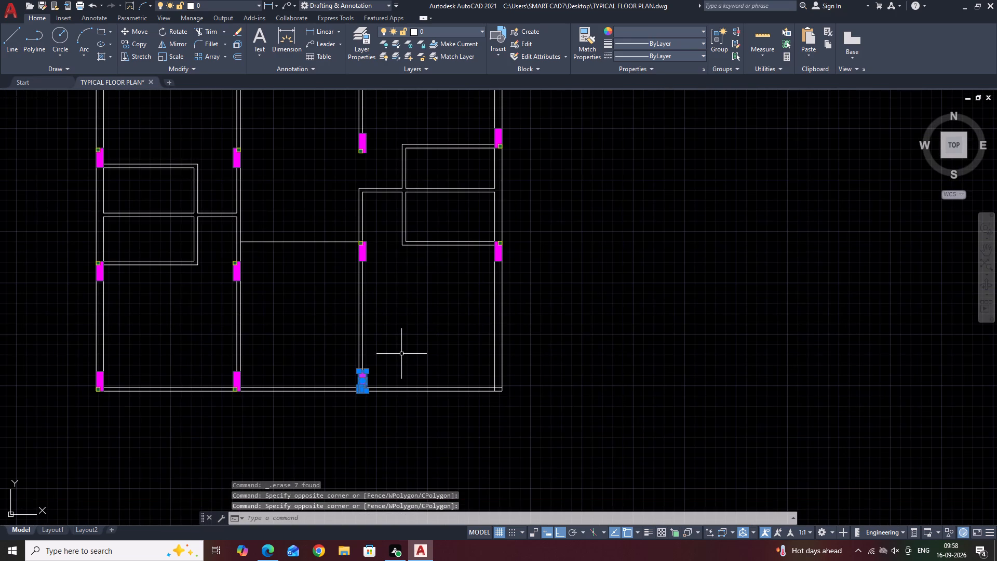
{"action": "key", "text": "c"}
{"action": "type", "text": "O"}
{"action": "key", "text": "space"}
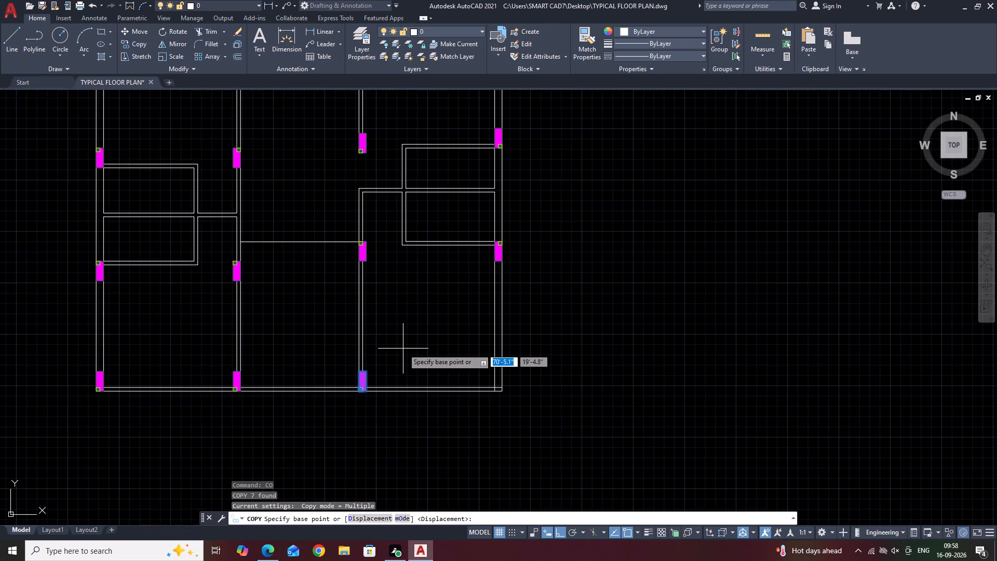
{"action": "scroll", "coordinate": [360, 394], "scroll_direction": "up", "scroll_amount": 5}
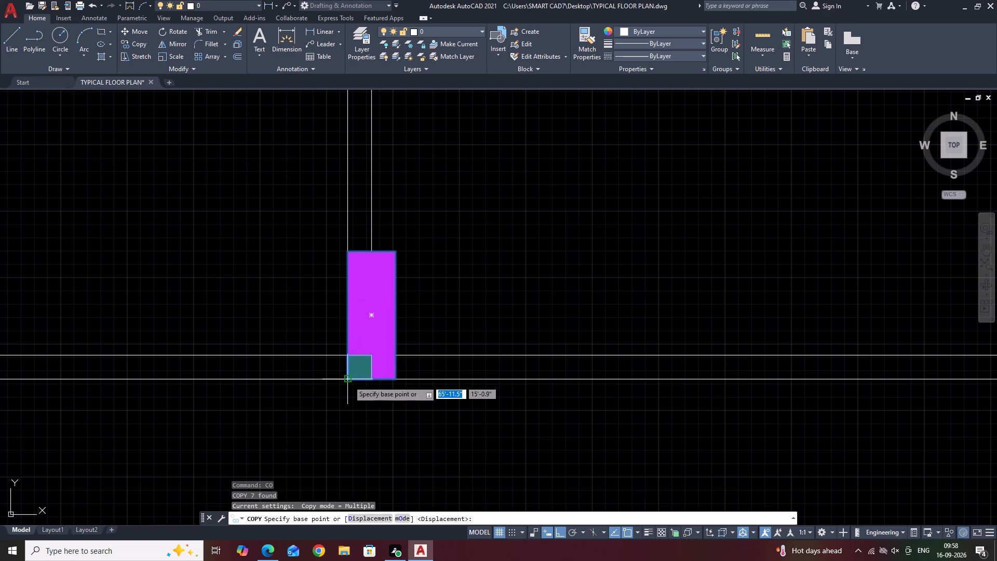
{"action": "left_click", "coordinate": [347, 381]}
{"action": "scroll", "coordinate": [432, 374], "scroll_direction": "down", "scroll_amount": 3}
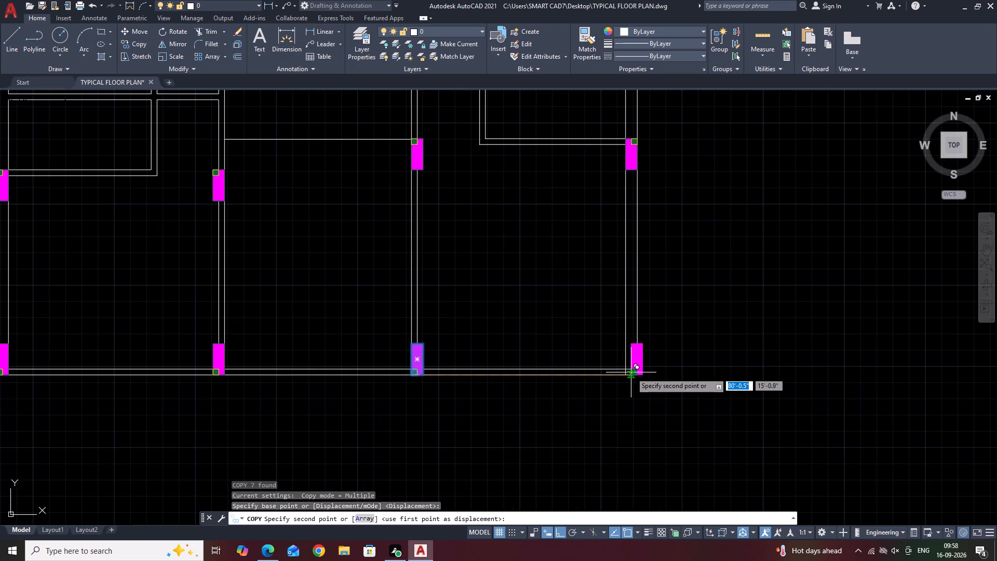
{"action": "left_click", "coordinate": [624, 373]}
{"action": "key", "text": "Escape"}
{"action": "scroll", "coordinate": [631, 372], "scroll_direction": "up", "scroll_amount": 2}
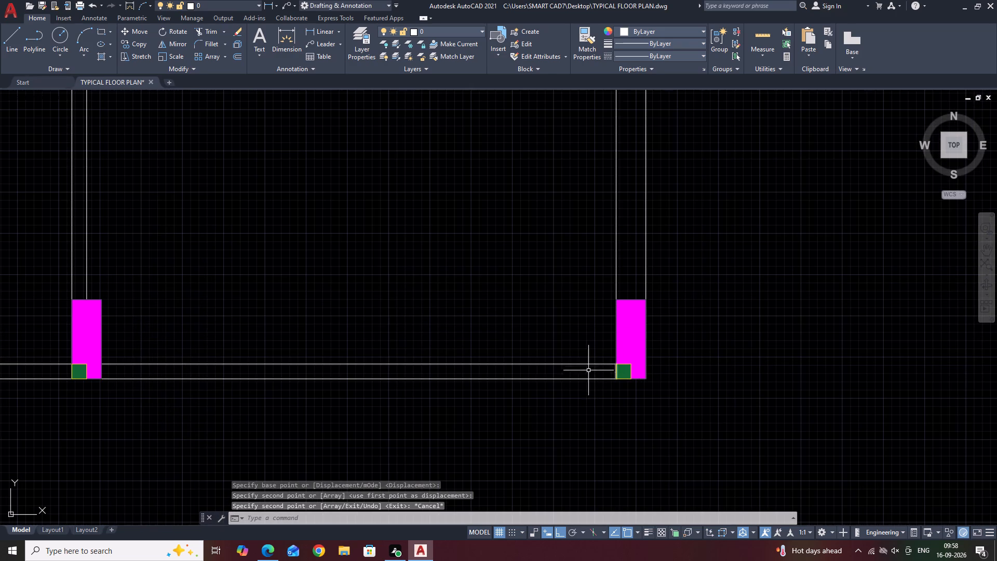
Stretch the inner lines of the south and east walls back so they end at the south-east column's inner edge.
{"action": "left_click", "coordinate": [587, 365]}
{"action": "scroll", "coordinate": [661, 362], "scroll_direction": "up", "scroll_amount": 2}
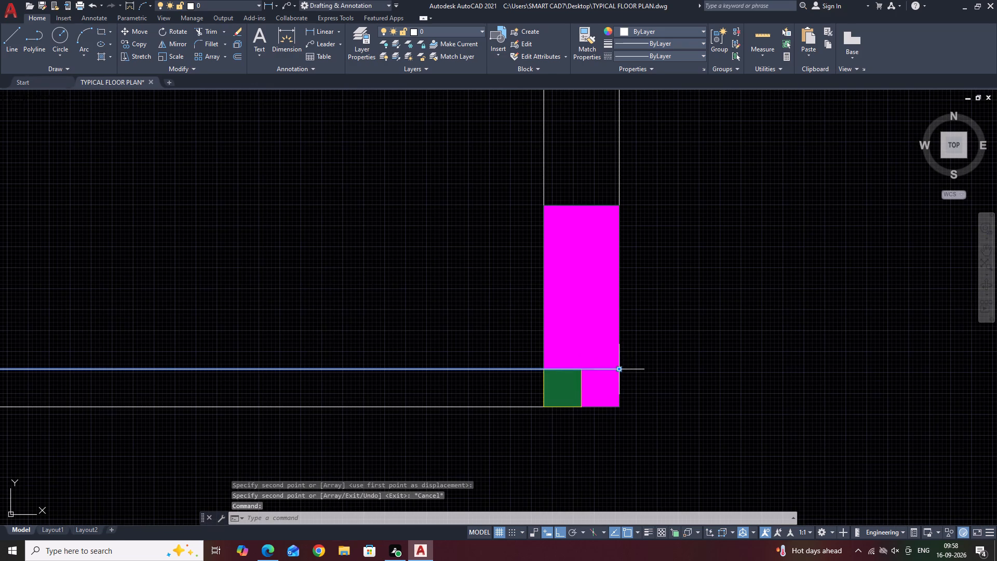
{"action": "left_click", "coordinate": [621, 369]}
{"action": "left_click", "coordinate": [544, 368]}
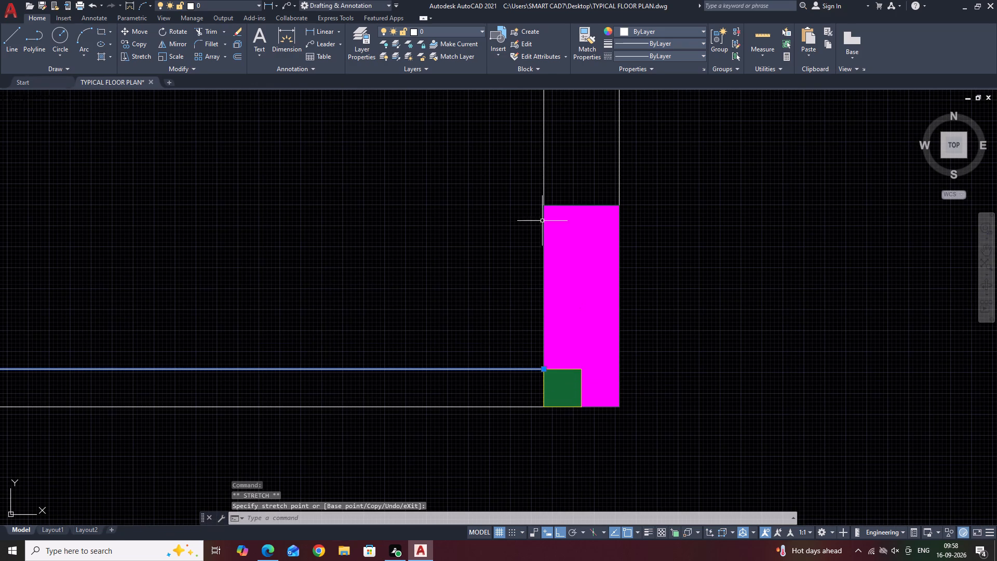
{"action": "left_click_drag", "start_coordinate": [581, 168], "coordinate": [575, 168]}
{"action": "left_click", "coordinate": [531, 166]}
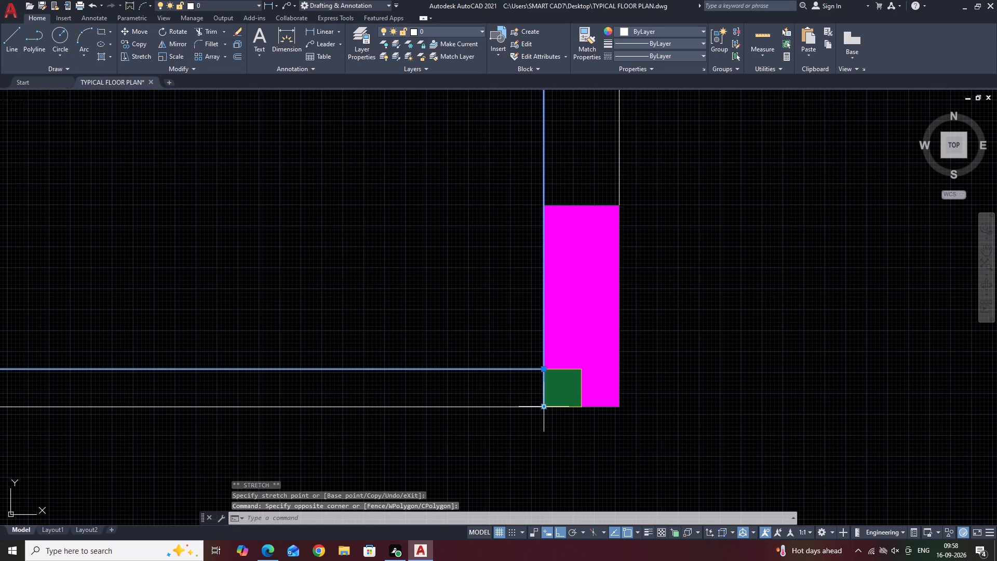
{"action": "left_click", "coordinate": [545, 409]}
{"action": "left_click", "coordinate": [545, 369]}
{"action": "key", "text": "Escape"}
Open the window block W in the north wall for editing in the Block Editor.
{"action": "scroll", "coordinate": [594, 391], "scroll_direction": "down", "scroll_amount": 2}
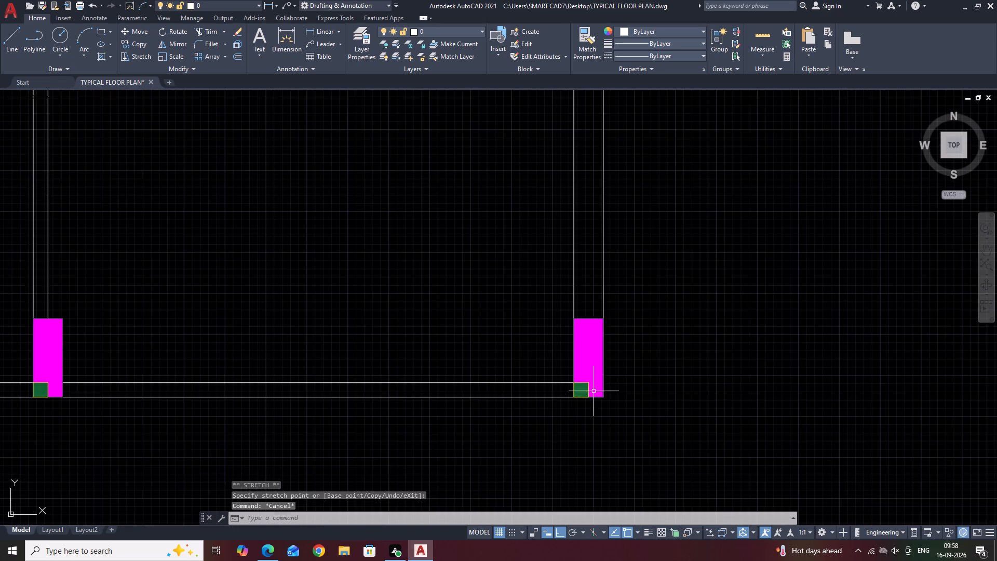
{"action": "scroll", "coordinate": [594, 391], "scroll_direction": "down", "scroll_amount": 1}
{"action": "middle_click_drag", "start_coordinate": [421, 350], "coordinate": [539, 473]}
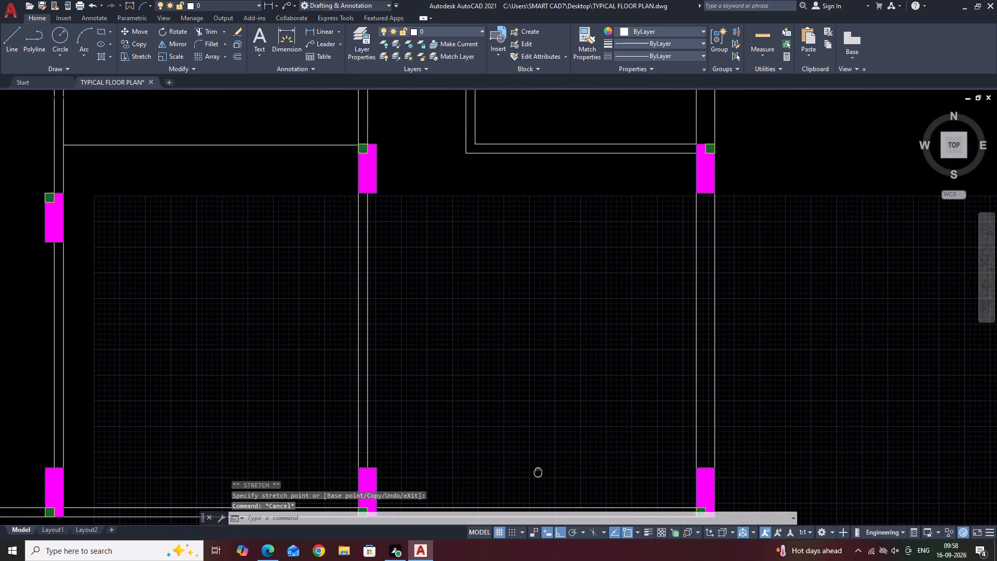
{"action": "middle_click_drag", "start_coordinate": [539, 473], "coordinate": [541, 468]}
{"action": "scroll", "coordinate": [626, 372], "scroll_direction": "down", "scroll_amount": 2}
{"action": "middle_click_drag", "start_coordinate": [778, 264], "coordinate": [779, 359]}
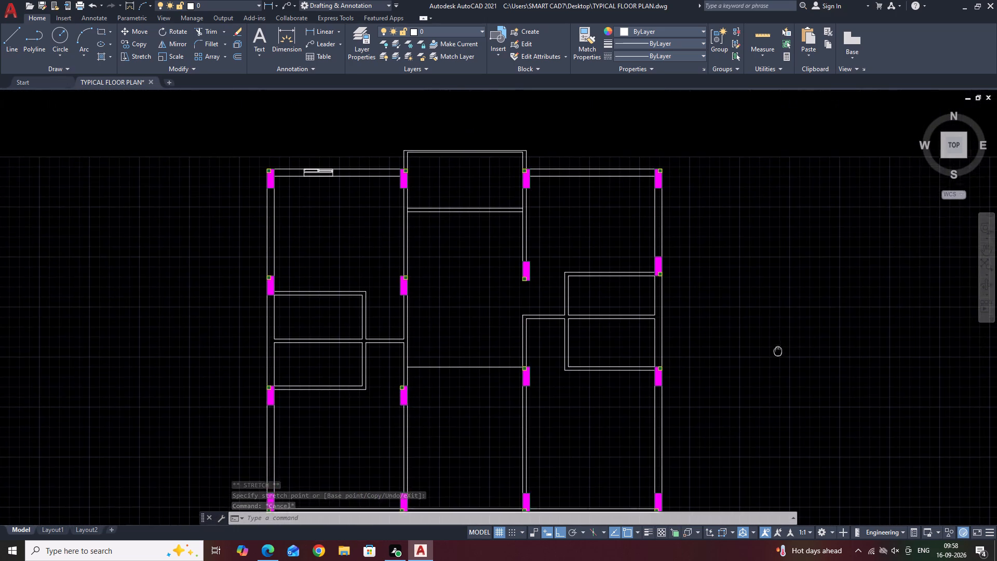
{"action": "middle_click_drag", "start_coordinate": [779, 359], "coordinate": [790, 380]}
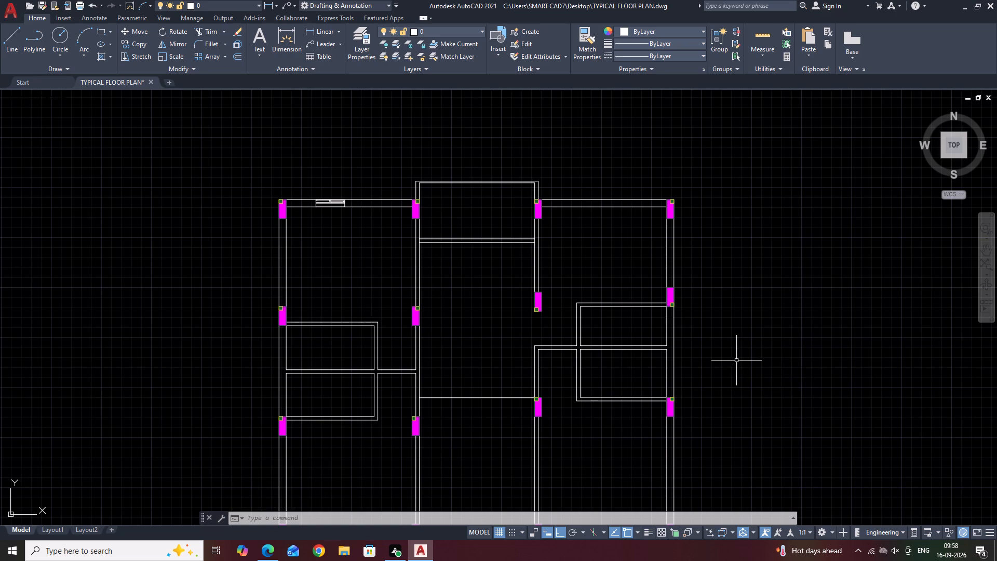
{"action": "scroll", "coordinate": [729, 364], "scroll_direction": "down", "scroll_amount": 2}
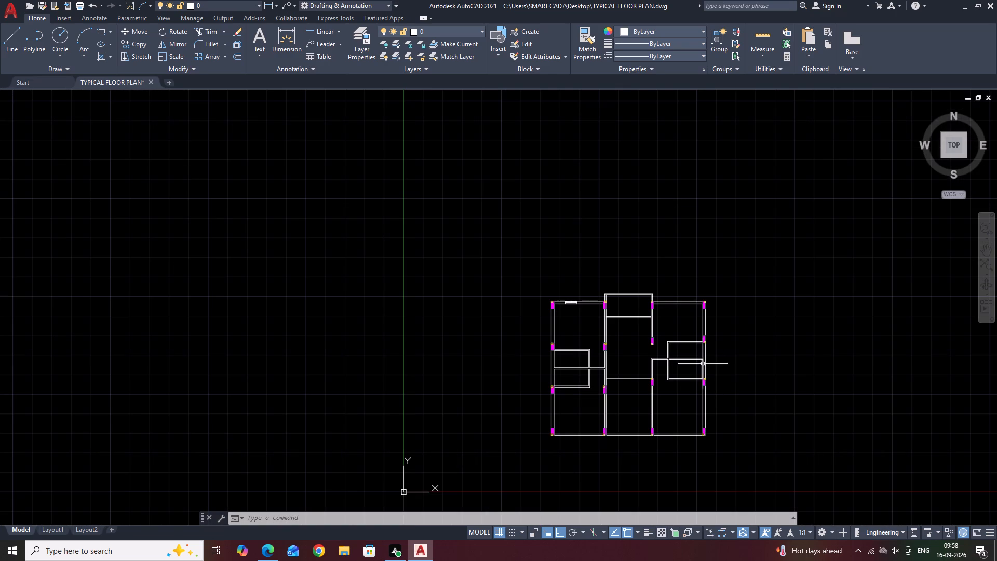
{"action": "middle_click_drag", "start_coordinate": [782, 387], "coordinate": [663, 346]}
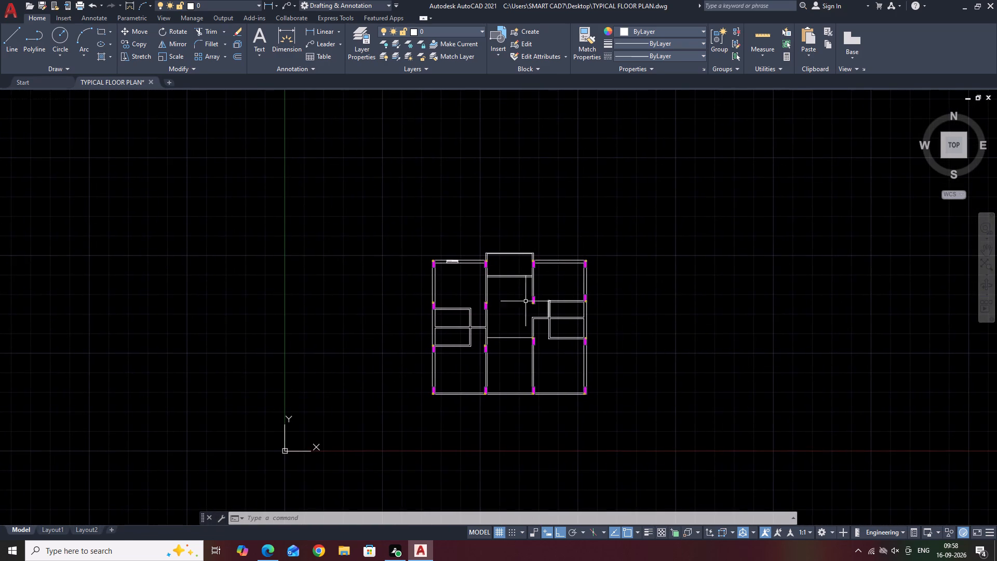
{"action": "scroll", "coordinate": [448, 267], "scroll_direction": "up", "scroll_amount": 5}
{"action": "scroll", "coordinate": [471, 225], "scroll_direction": "up", "scroll_amount": 3}
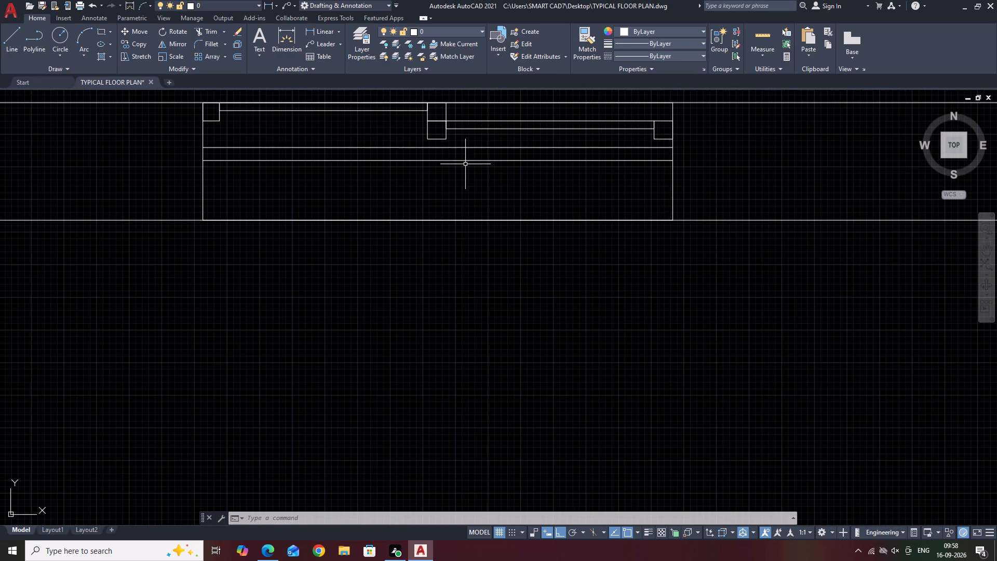
{"action": "triple_click", "coordinate": [470, 163]}
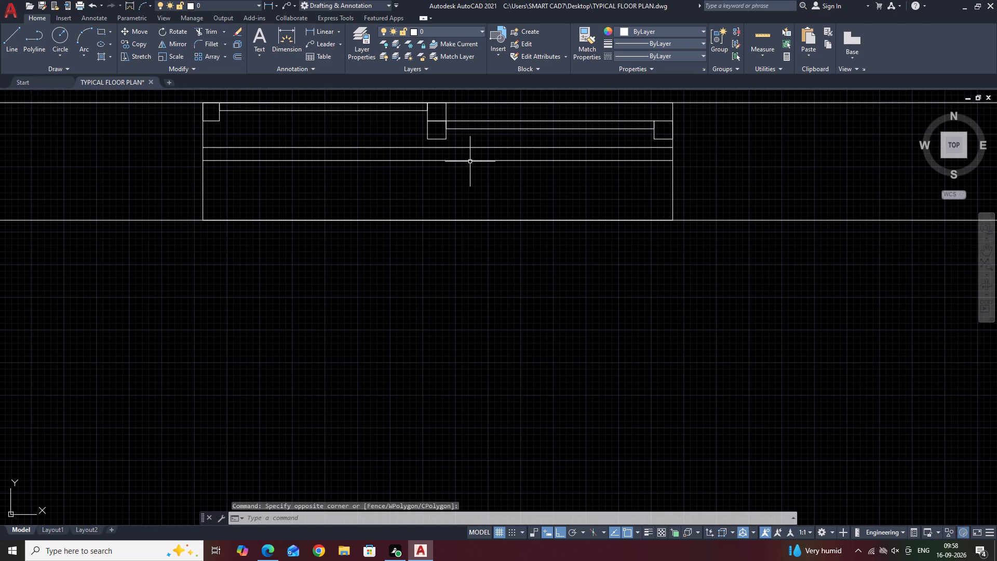
{"action": "double_click", "coordinate": [471, 161]}
{"action": "left_click", "coordinate": [492, 352]}
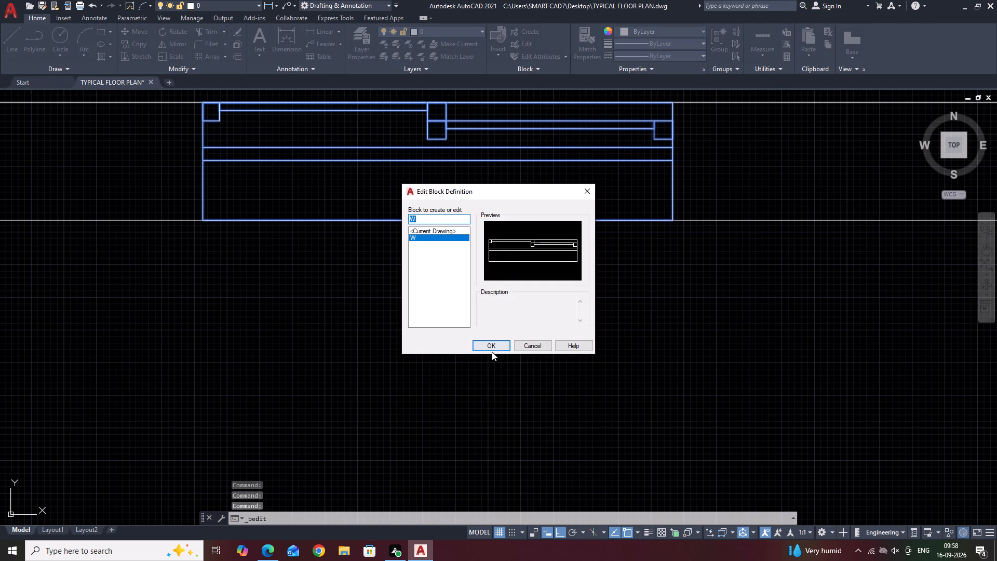
{"action": "left_click", "coordinate": [491, 345]}
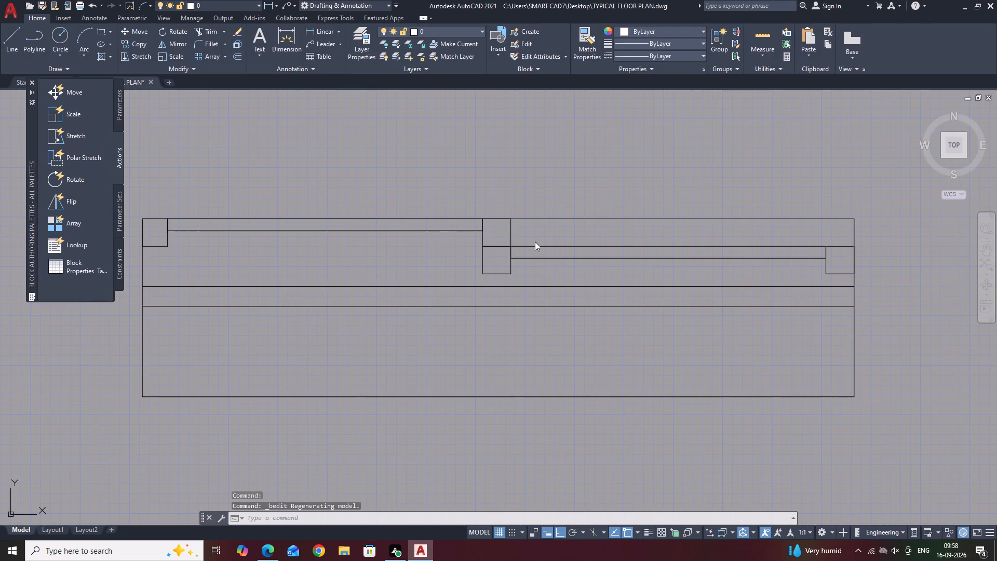
Change the colour of the window block's sliding panels and its small frame rectangles to Cyan.
{"action": "left_click", "coordinate": [525, 231]}
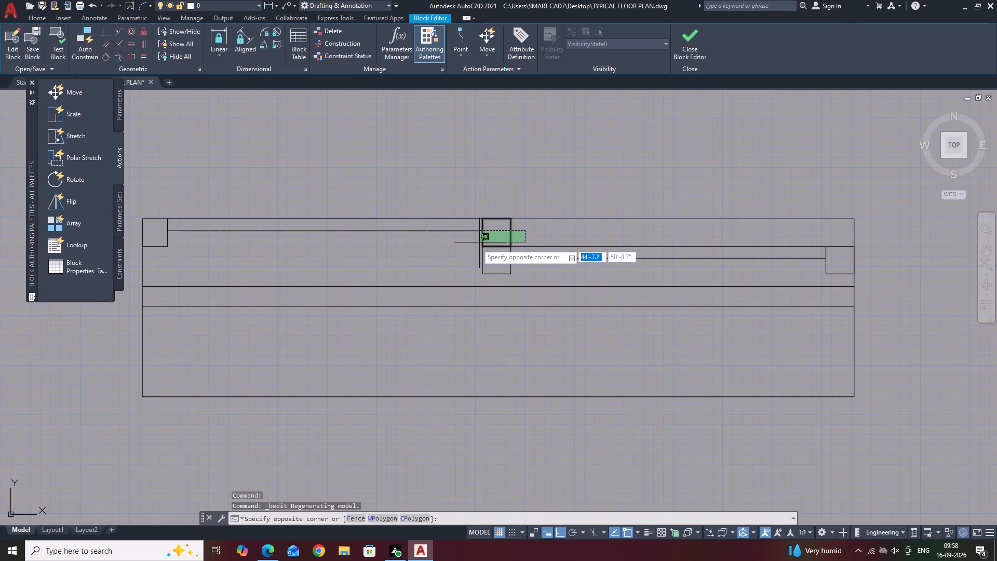
{"action": "left_click", "coordinate": [457, 251]}
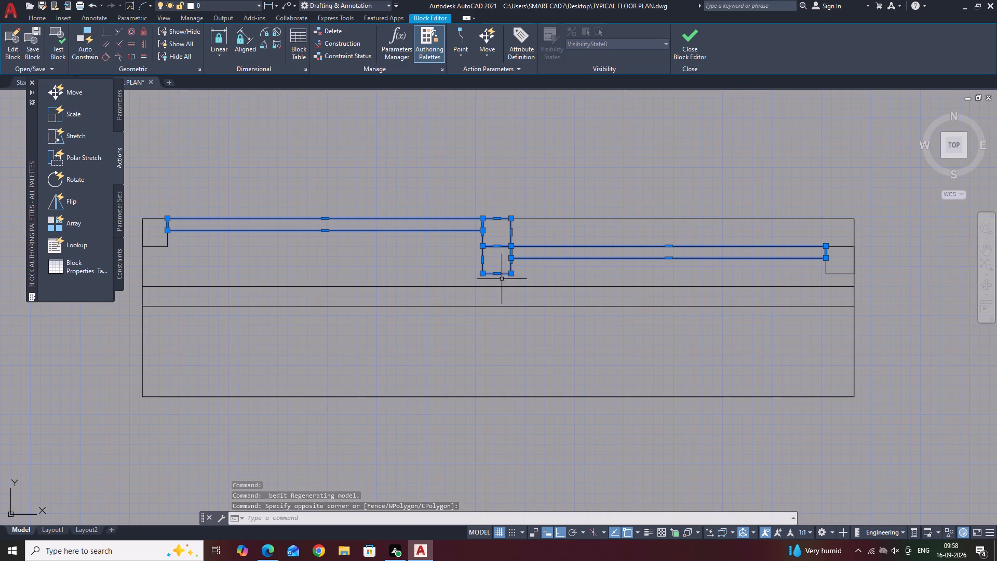
{"action": "scroll", "coordinate": [844, 239], "scroll_direction": "up", "scroll_amount": 2}
{"action": "left_click", "coordinate": [843, 239]}
{"action": "left_click_drag", "start_coordinate": [793, 284], "coordinate": [792, 289]}
{"action": "scroll", "coordinate": [795, 276], "scroll_direction": "down", "scroll_amount": 4}
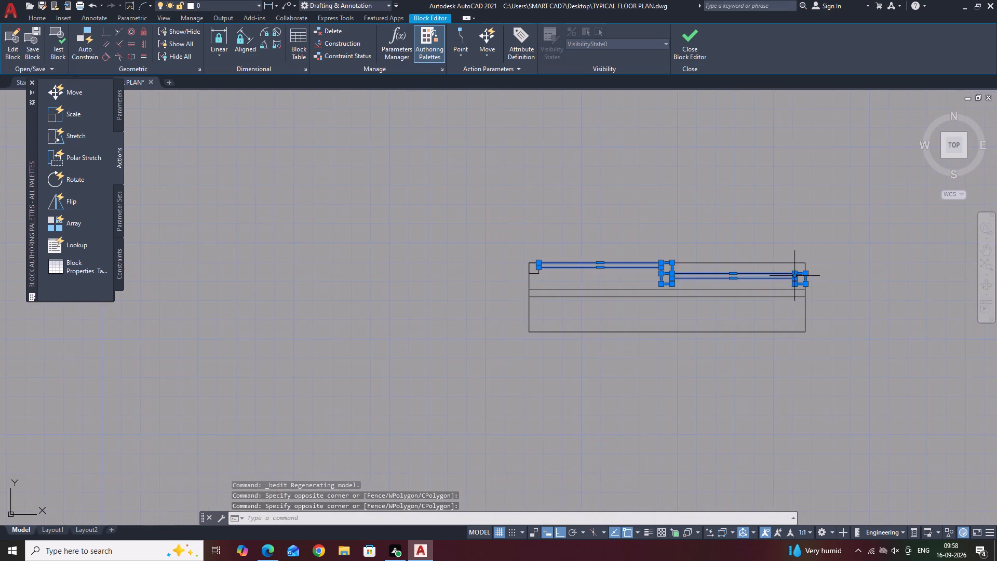
{"action": "scroll", "coordinate": [568, 284], "scroll_direction": "up", "scroll_amount": 4}
{"action": "left_click", "coordinate": [465, 251]}
{"action": "left_click", "coordinate": [368, 202]}
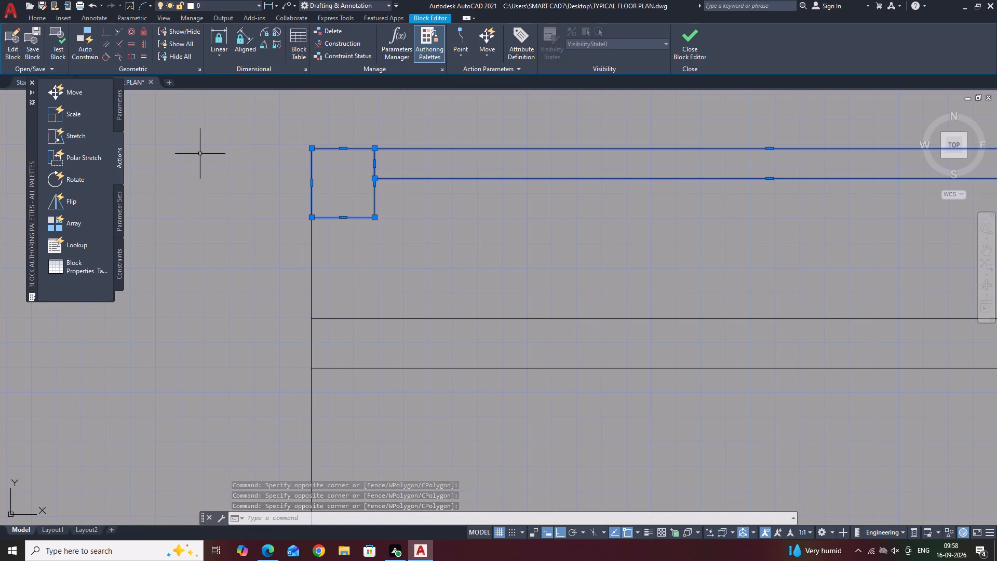
{"action": "left_click", "coordinate": [42, 18]}
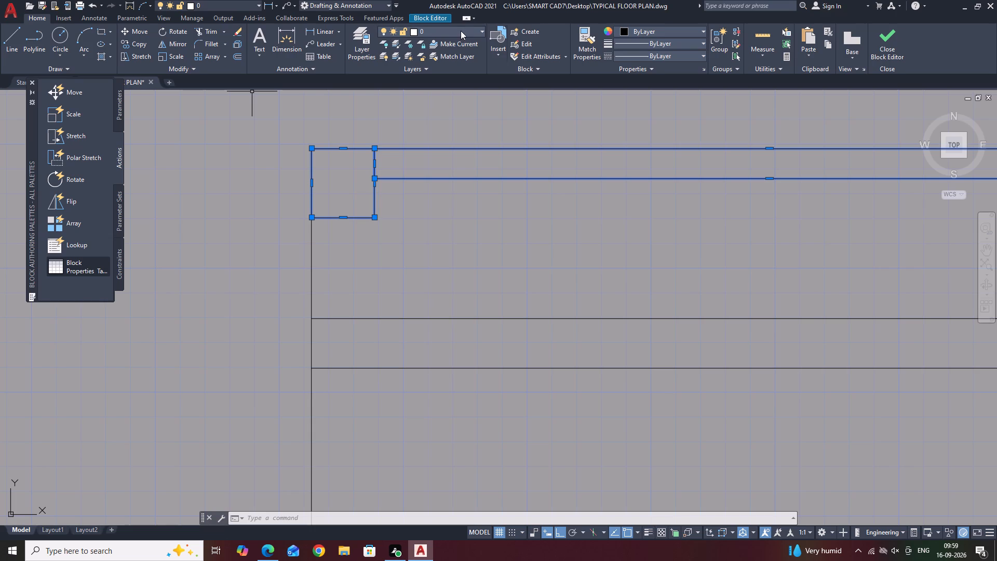
{"action": "left_click", "coordinate": [663, 31]}
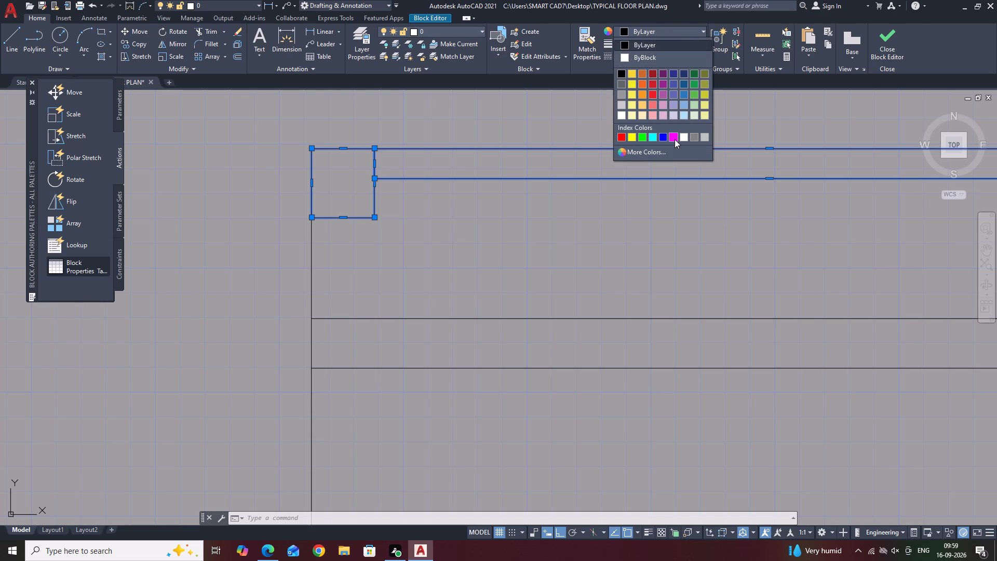
{"action": "left_click", "coordinate": [652, 136]}
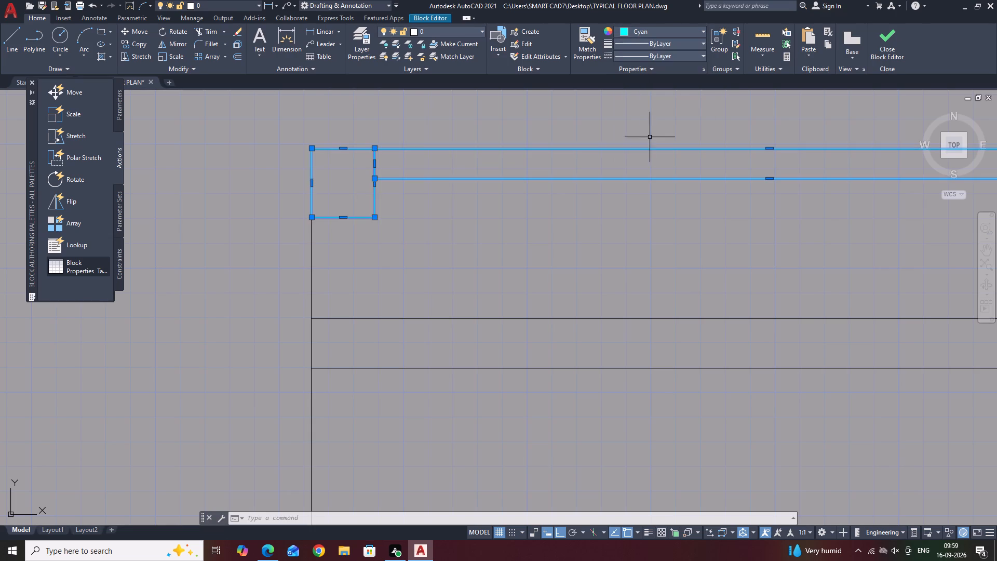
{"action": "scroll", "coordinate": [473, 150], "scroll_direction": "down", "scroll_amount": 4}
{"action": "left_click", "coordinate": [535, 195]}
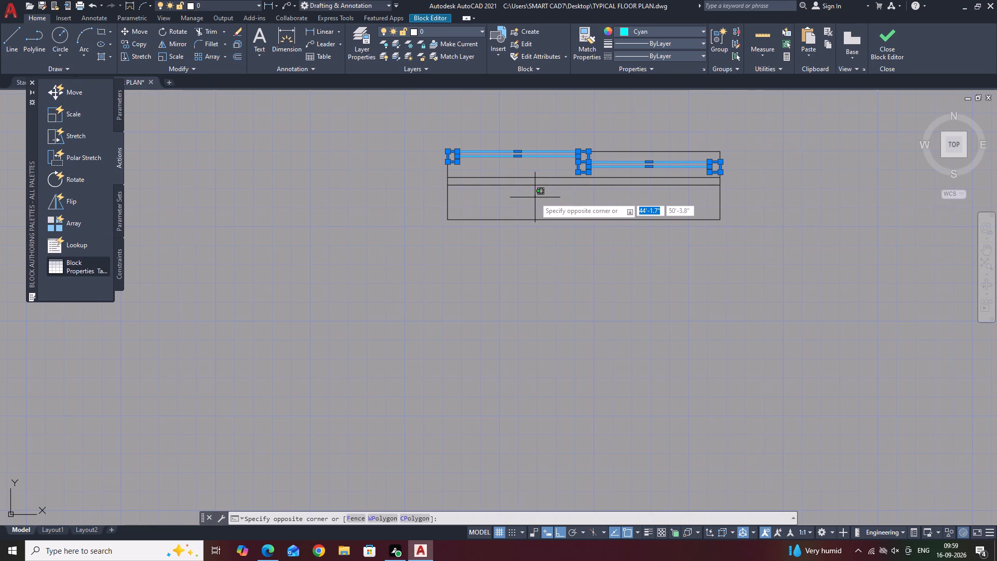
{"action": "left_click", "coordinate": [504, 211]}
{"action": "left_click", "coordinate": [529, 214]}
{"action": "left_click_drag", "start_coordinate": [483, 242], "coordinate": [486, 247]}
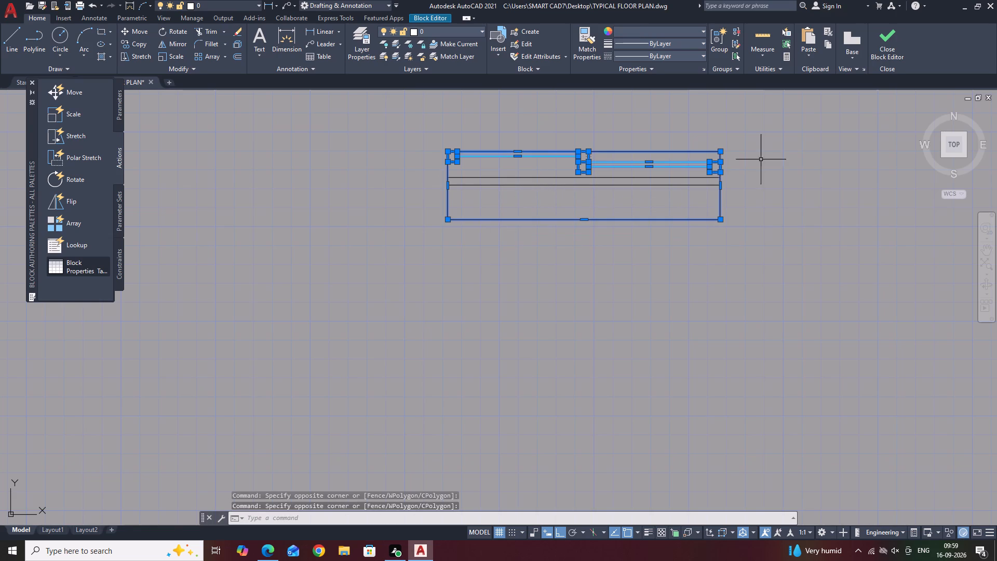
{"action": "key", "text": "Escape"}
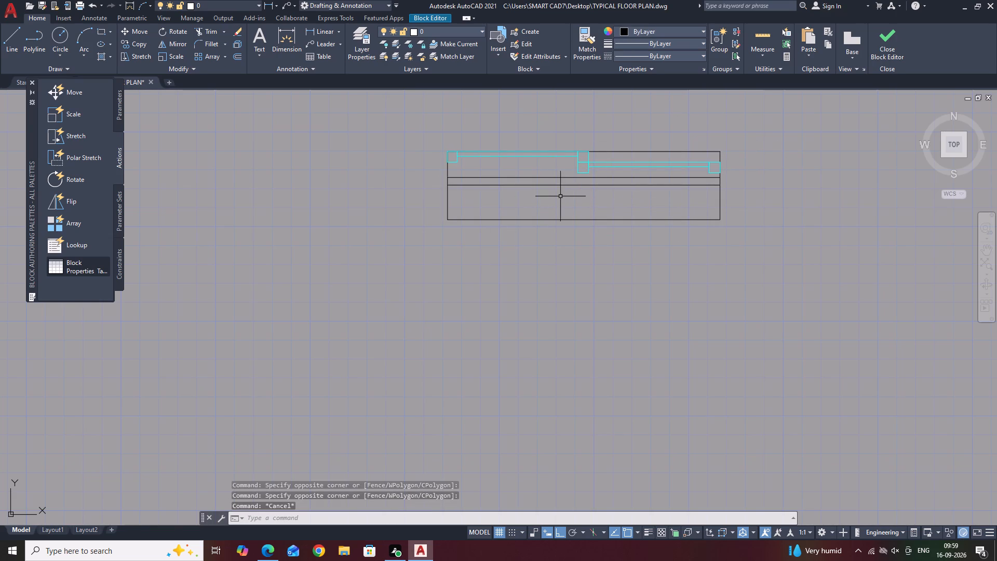
Change the colour of the window block's outer rectangle to Magenta.
{"action": "left_click", "coordinate": [562, 198]}
{"action": "left_click", "coordinate": [521, 237]}
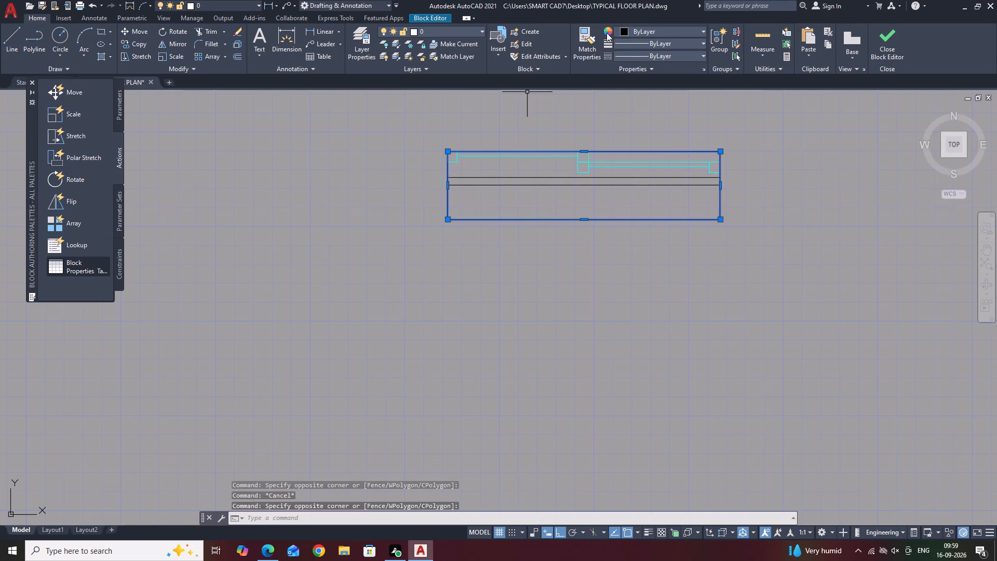
{"action": "left_click", "coordinate": [657, 28]}
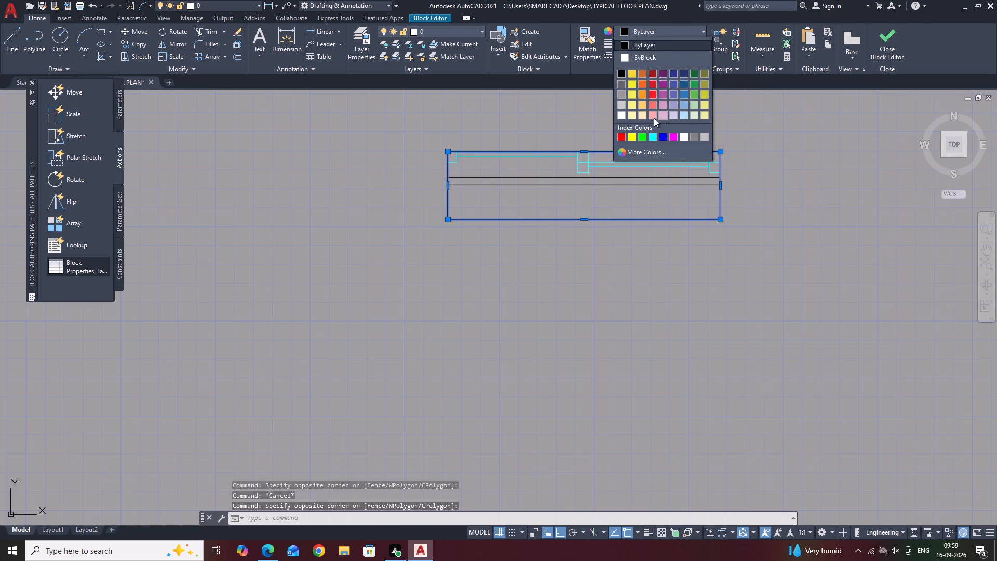
{"action": "left_click", "coordinate": [673, 136]}
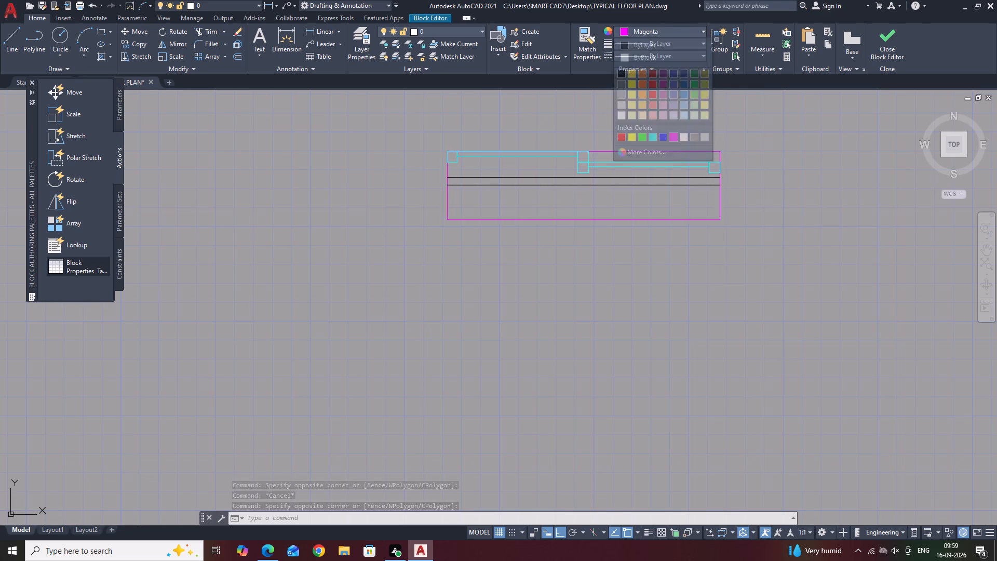
{"action": "key", "text": "Escape"}
Change the colour of the two parallel lines running the block's length below the sliding panels to Magenta.
{"action": "middle_click_drag", "start_coordinate": [816, 172], "coordinate": [754, 199]}
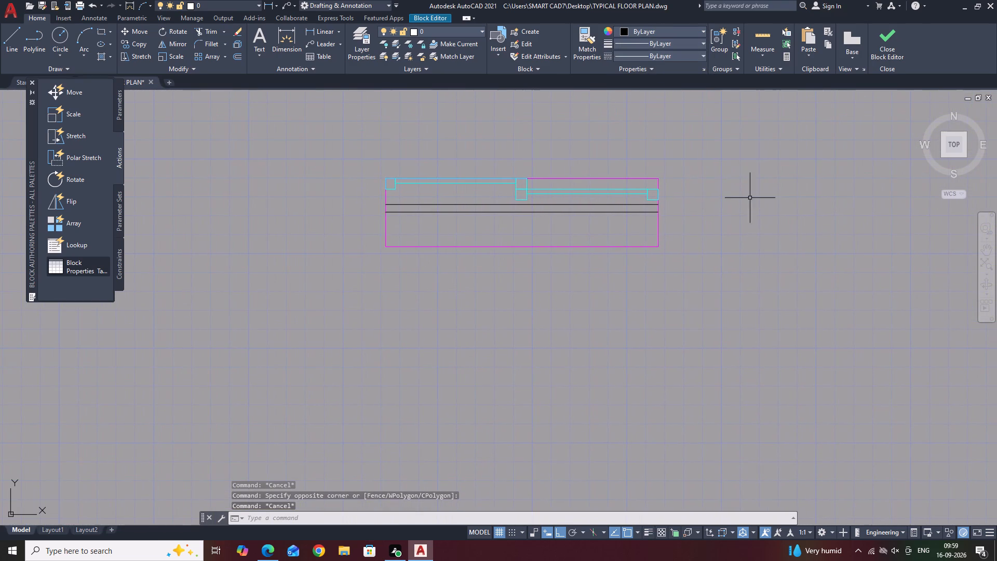
{"action": "scroll", "coordinate": [615, 218], "scroll_direction": "up", "scroll_amount": 2}
{"action": "left_click", "coordinate": [610, 218]}
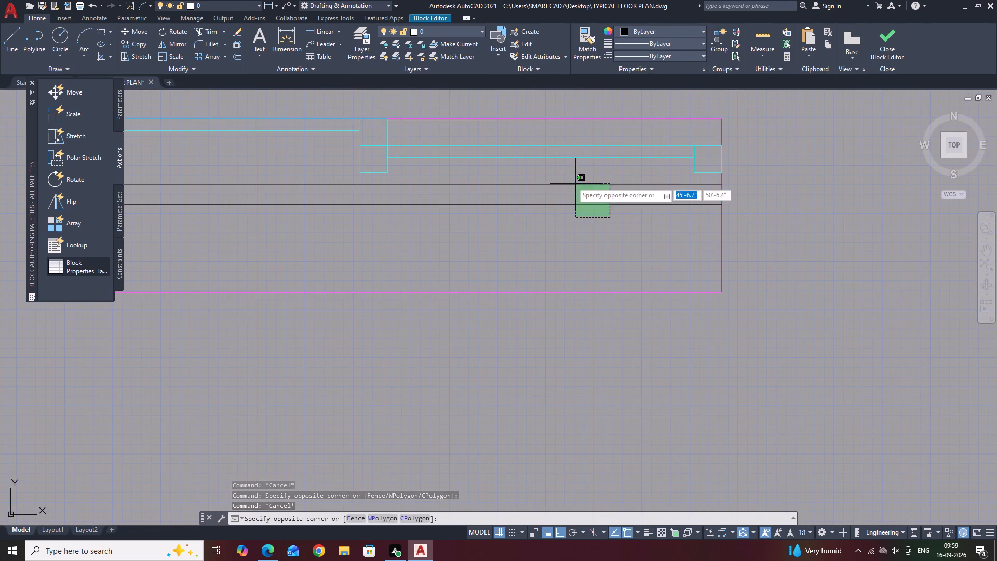
{"action": "left_click", "coordinate": [554, 178]}
{"action": "left_click", "coordinate": [667, 34]}
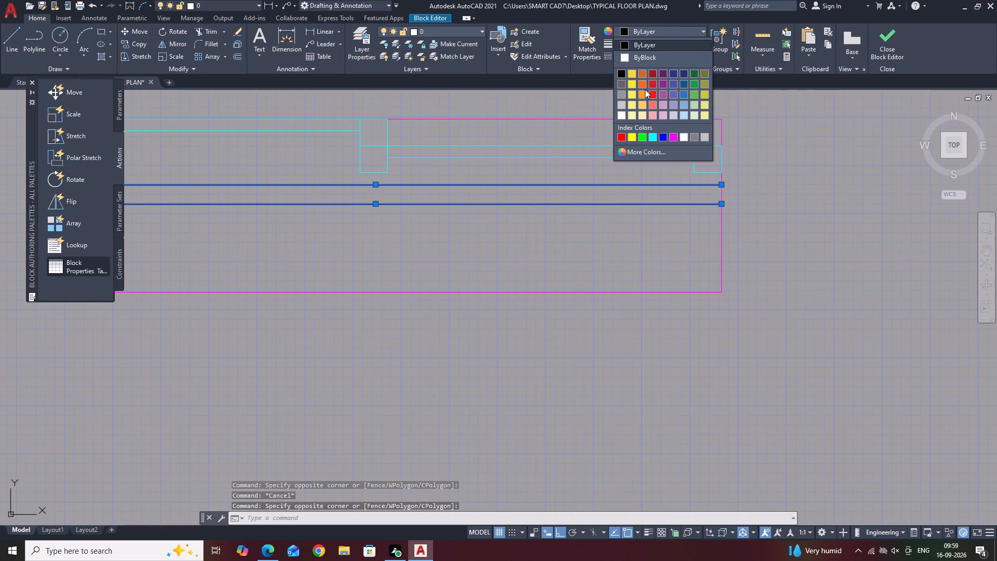
{"action": "left_click", "coordinate": [671, 137]}
{"action": "key", "text": "Escape"}
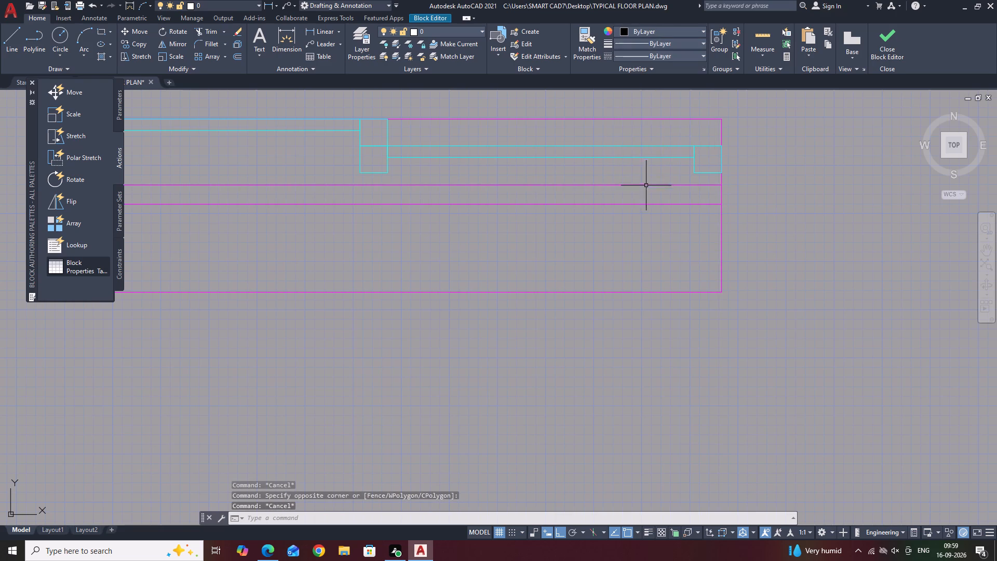
{"action": "key", "text": "Escape"}
Close the Block Editor, saving the colour changes to the window block W.
{"action": "left_click", "coordinate": [885, 40]}
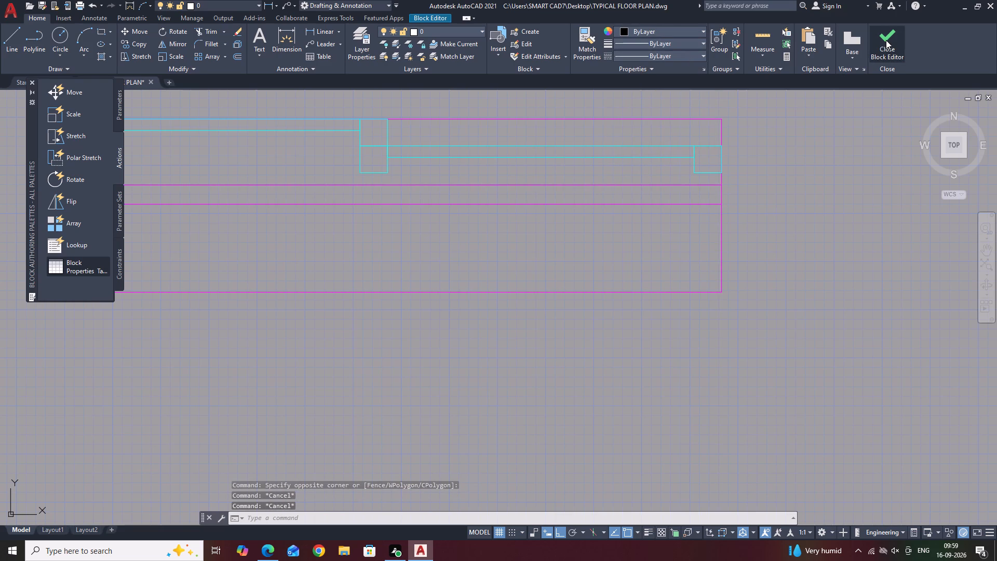
{"action": "left_click", "coordinate": [564, 251]}
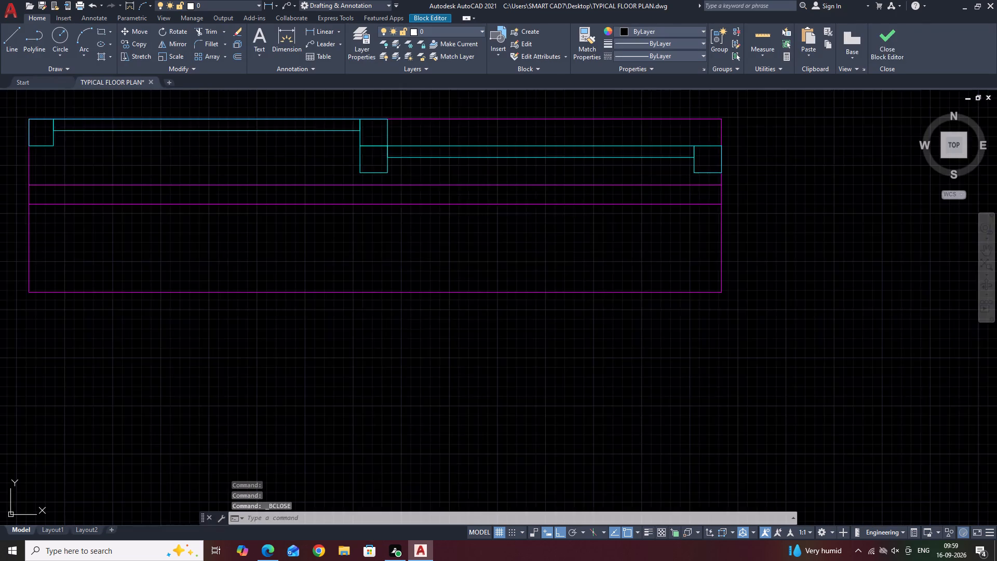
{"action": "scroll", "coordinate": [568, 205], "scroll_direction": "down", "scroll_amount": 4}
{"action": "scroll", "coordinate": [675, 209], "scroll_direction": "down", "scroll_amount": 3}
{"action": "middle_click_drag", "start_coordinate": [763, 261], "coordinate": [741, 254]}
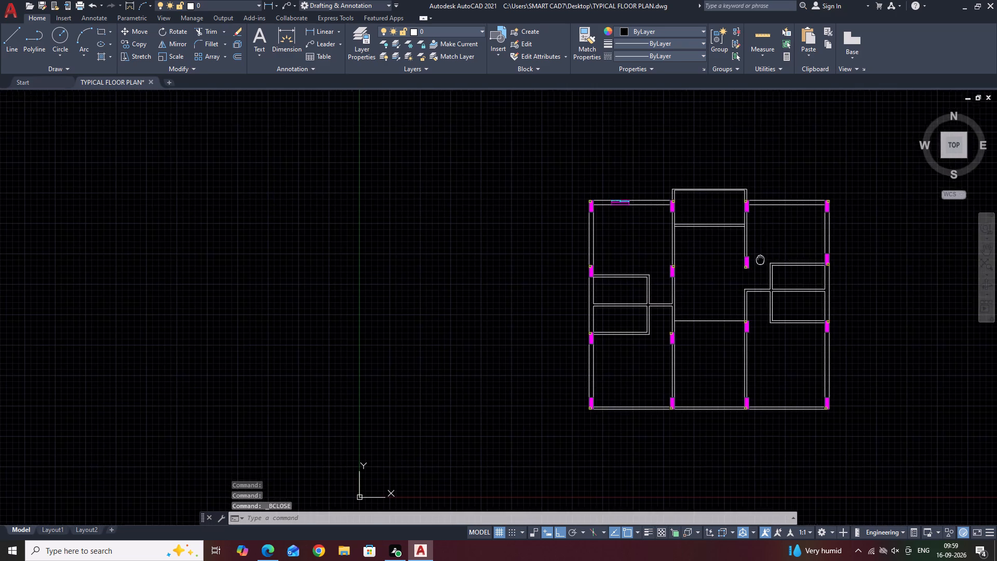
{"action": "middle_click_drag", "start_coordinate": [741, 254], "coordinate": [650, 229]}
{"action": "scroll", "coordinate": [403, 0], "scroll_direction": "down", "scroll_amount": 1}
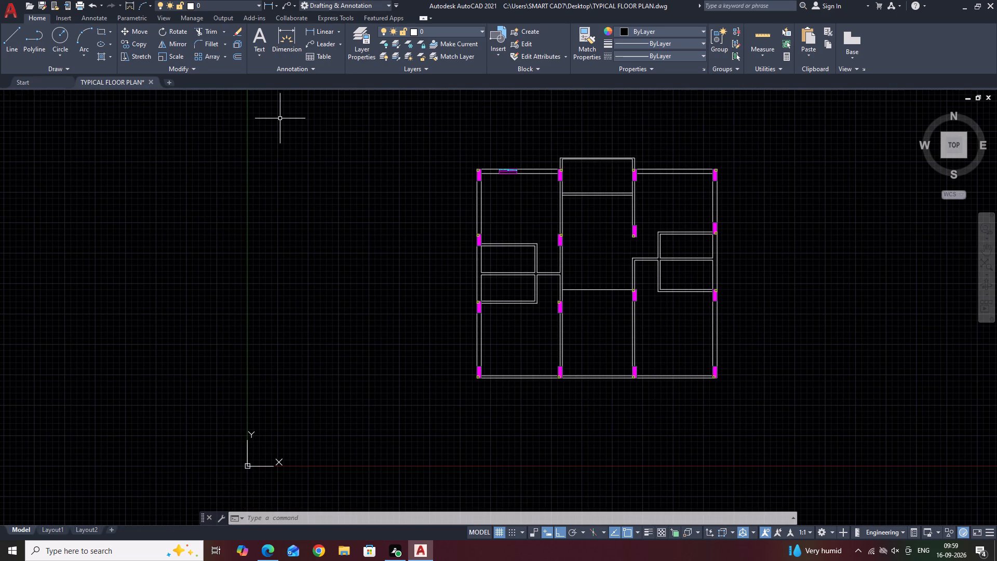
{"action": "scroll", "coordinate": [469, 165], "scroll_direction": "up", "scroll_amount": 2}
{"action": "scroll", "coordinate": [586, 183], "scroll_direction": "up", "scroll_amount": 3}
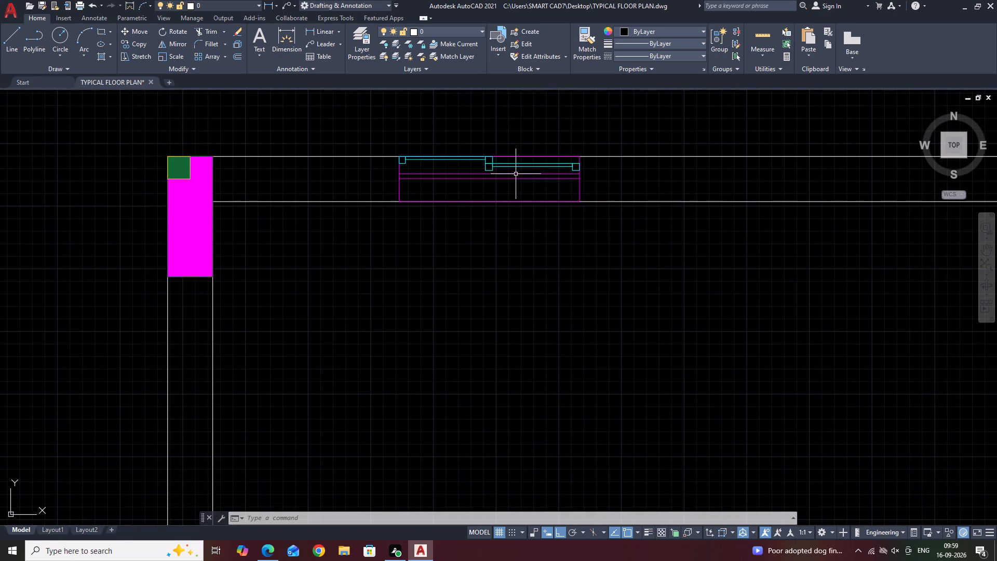
In block W's definition, change the colour of the outer rectangle and the two parallel lengthwise lines to Cyan.
{"action": "double_click", "coordinate": [508, 180]}
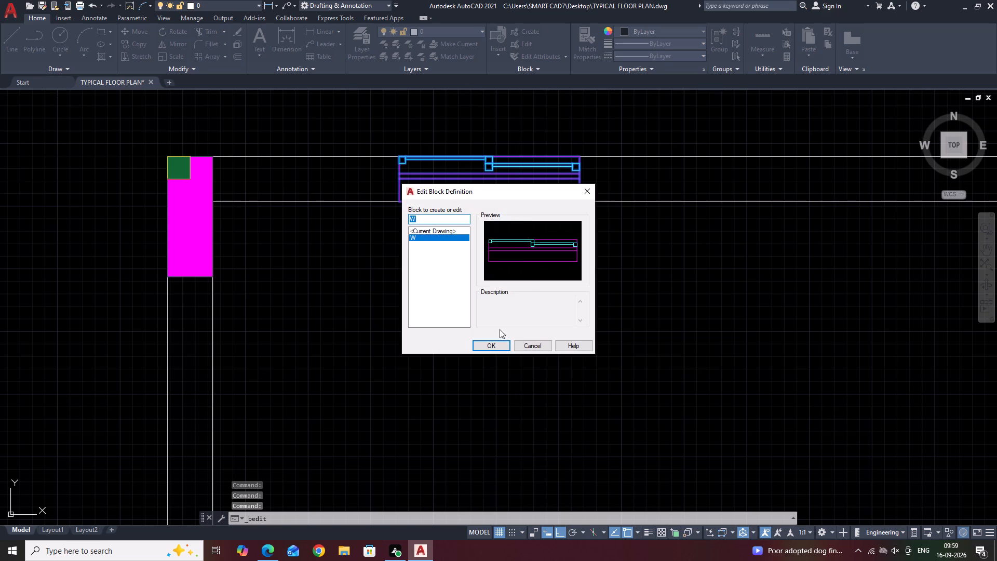
{"action": "left_click", "coordinate": [492, 343]}
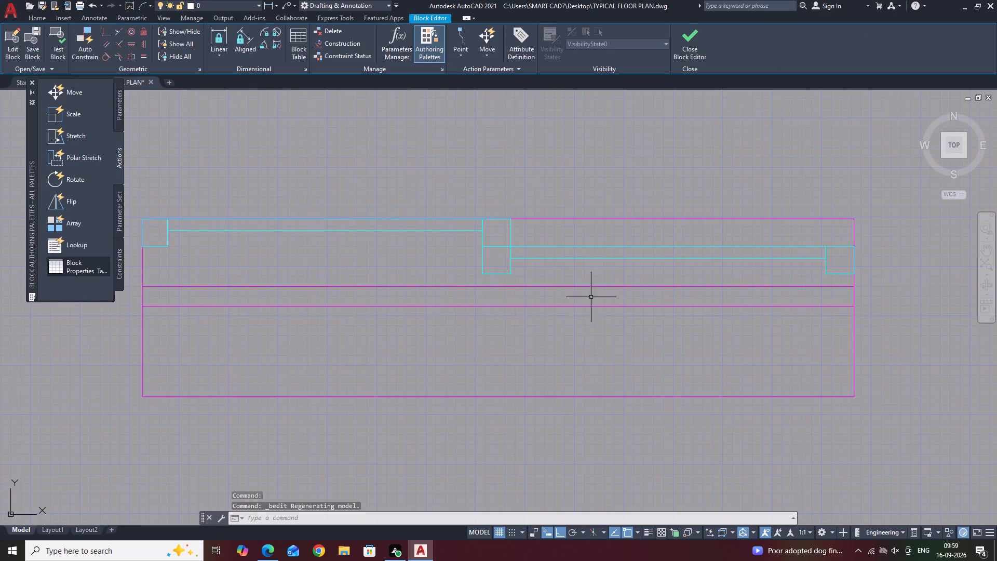
{"action": "left_click", "coordinate": [591, 279]}
{"action": "left_click", "coordinate": [484, 419]}
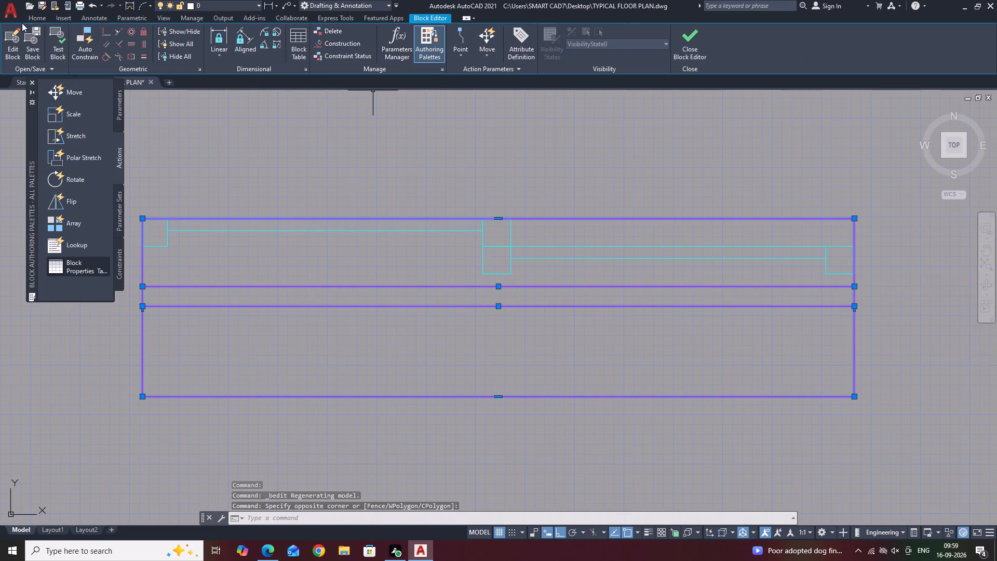
{"action": "left_click", "coordinate": [35, 15]}
{"action": "left_click", "coordinate": [680, 35]}
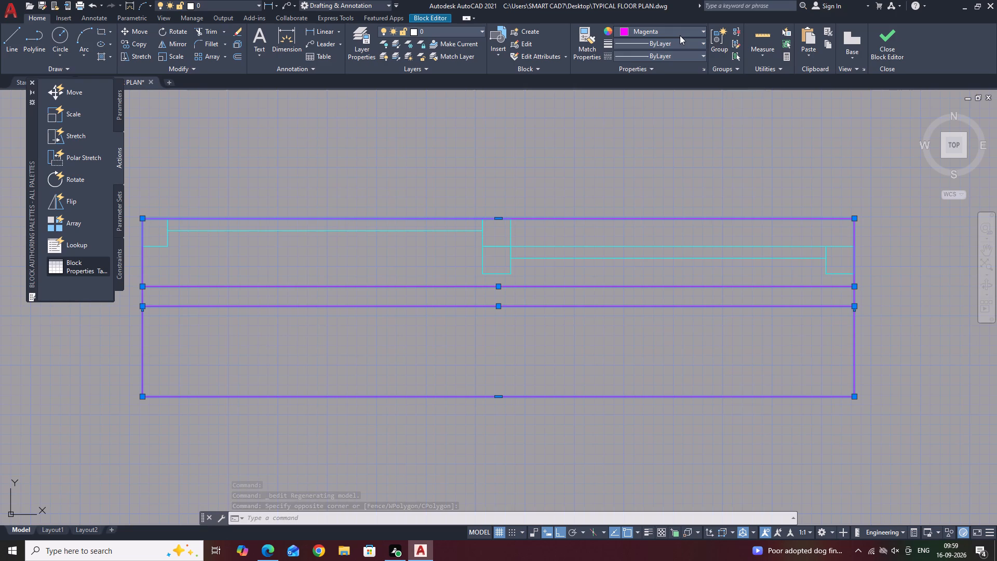
{"action": "left_click", "coordinate": [652, 137]}
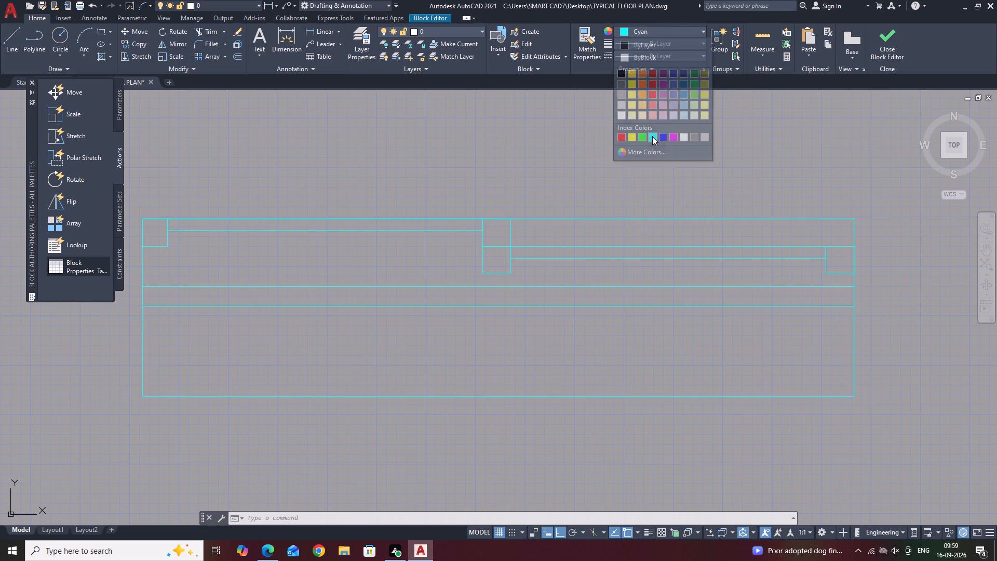
{"action": "key", "text": "Escape"}
Close the Block Editor, saving the changes to window block W.
{"action": "scroll", "coordinate": [677, 239], "scroll_direction": "down", "scroll_amount": 3}
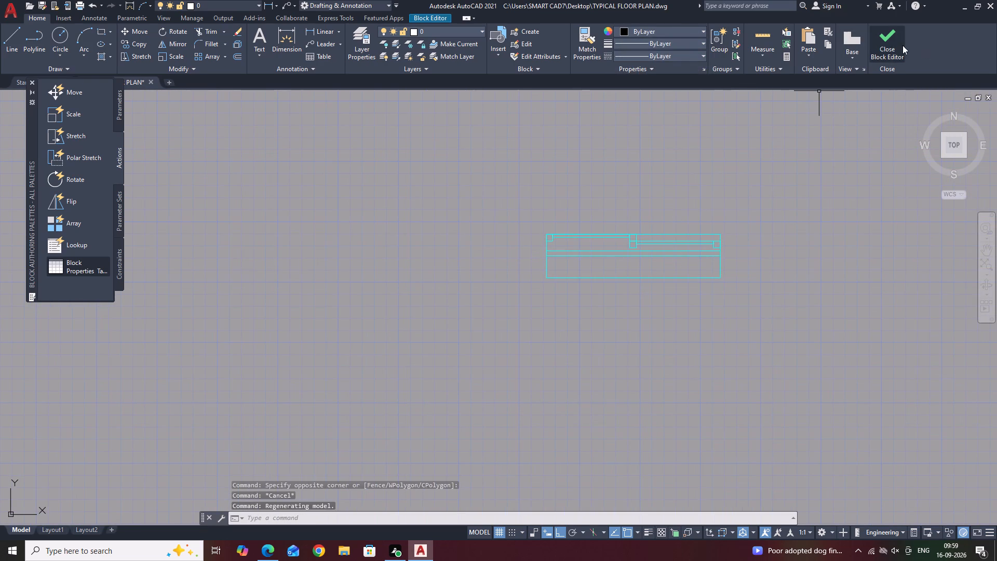
{"action": "left_click", "coordinate": [890, 51]}
{"action": "left_click", "coordinate": [535, 249]}
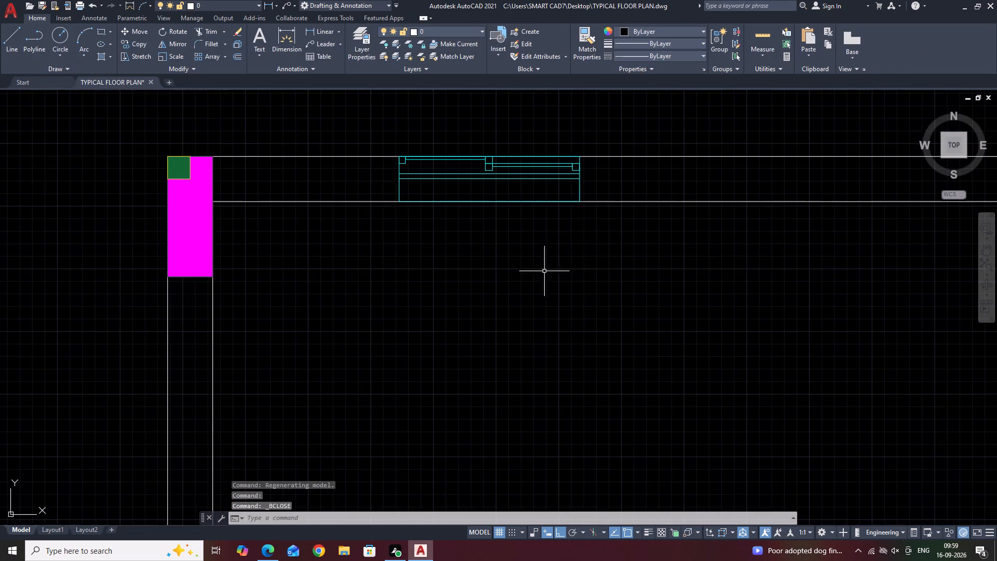
Move the window block along the northwest room's north wall, placing its outer-edge midpoint at the midpoint of the wall's outer line.
{"action": "scroll", "coordinate": [542, 180], "scroll_direction": "down", "scroll_amount": 2}
{"action": "middle_click_drag", "start_coordinate": [671, 182], "coordinate": [569, 190]}
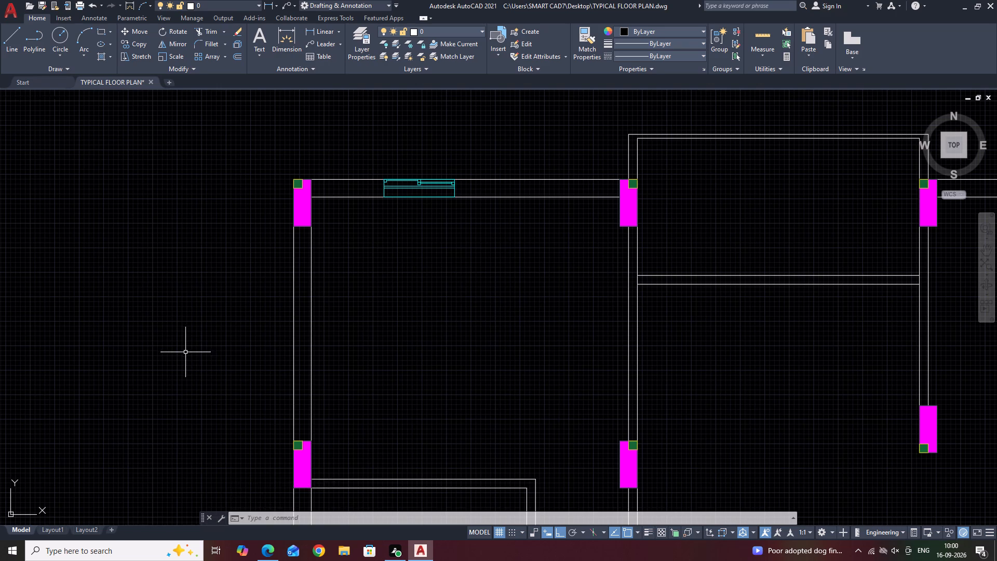
{"action": "middle_click_drag", "start_coordinate": [238, 398], "coordinate": [292, 389]}
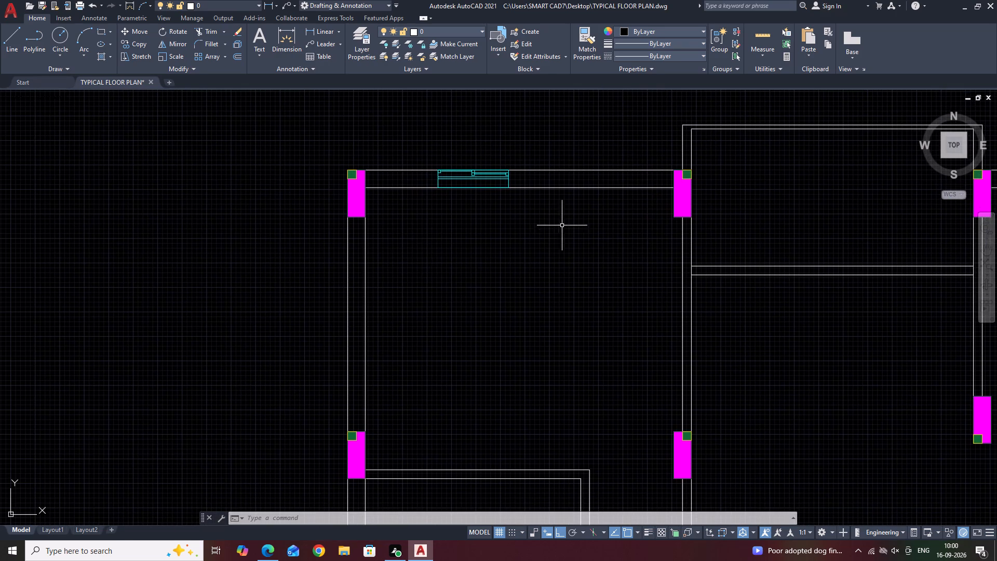
{"action": "scroll", "coordinate": [467, 159], "scroll_direction": "up", "scroll_amount": 2}
{"action": "left_click", "coordinate": [469, 212]}
{"action": "left_click", "coordinate": [432, 203]}
{"action": "middle_click_drag", "start_coordinate": [551, 234], "coordinate": [461, 279]}
{"action": "key", "text": "m"}
{"action": "key", "text": "space"}
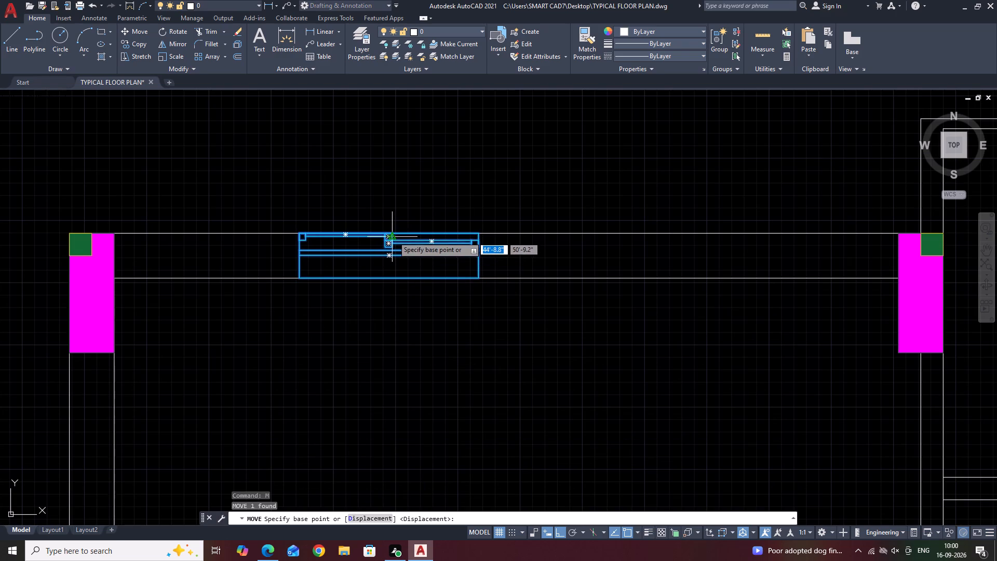
{"action": "scroll", "coordinate": [385, 232], "scroll_direction": "up", "scroll_amount": 2}
{"action": "left_click", "coordinate": [389, 233]}
{"action": "scroll", "coordinate": [477, 245], "scroll_direction": "down", "scroll_amount": 4}
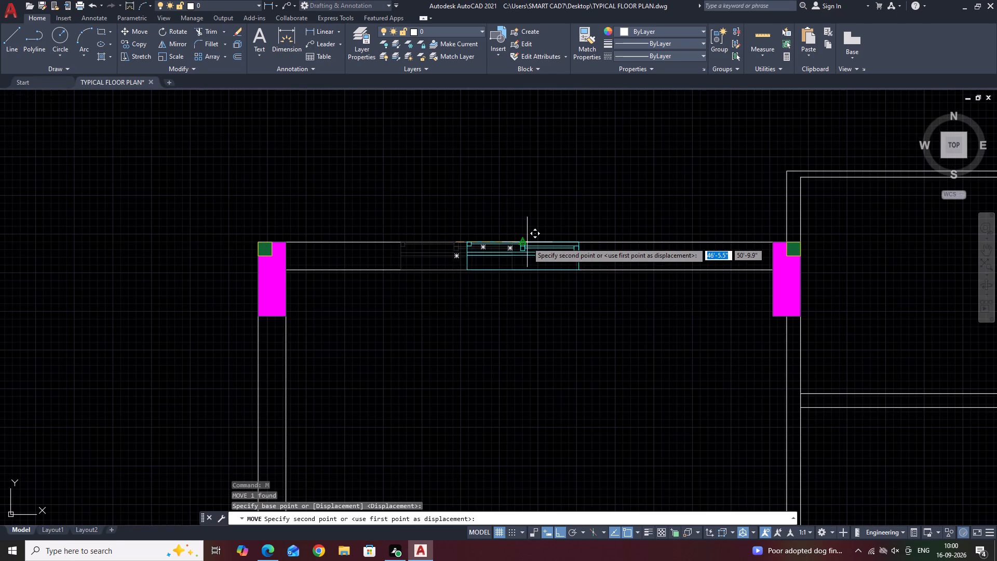
{"action": "left_click", "coordinate": [523, 242]}
{"action": "scroll", "coordinate": [544, 198], "scroll_direction": "down", "scroll_amount": 3}
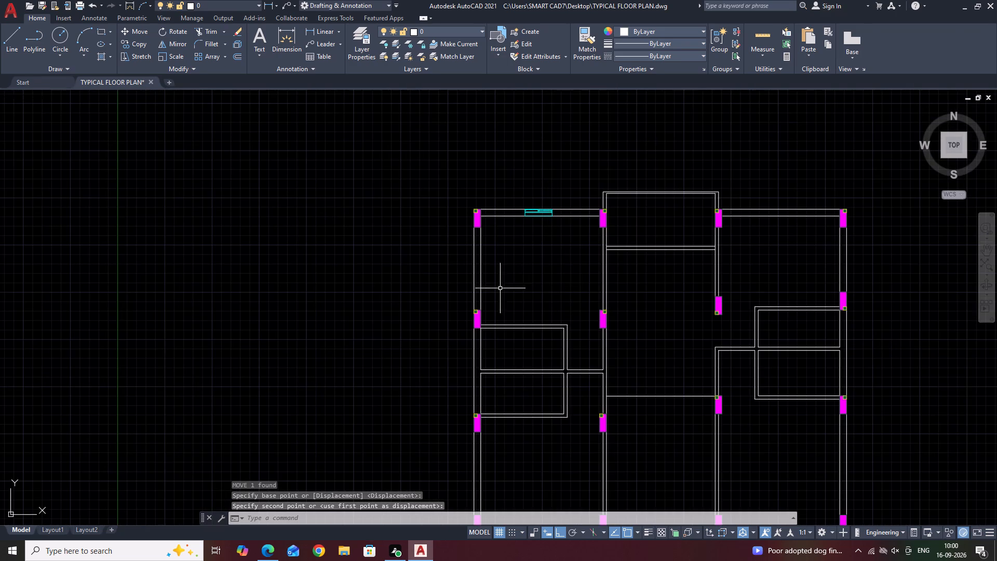
Copy the north wall window block straight down into the northwest room.
{"action": "middle_click_drag", "start_coordinate": [491, 291], "coordinate": [520, 340]}
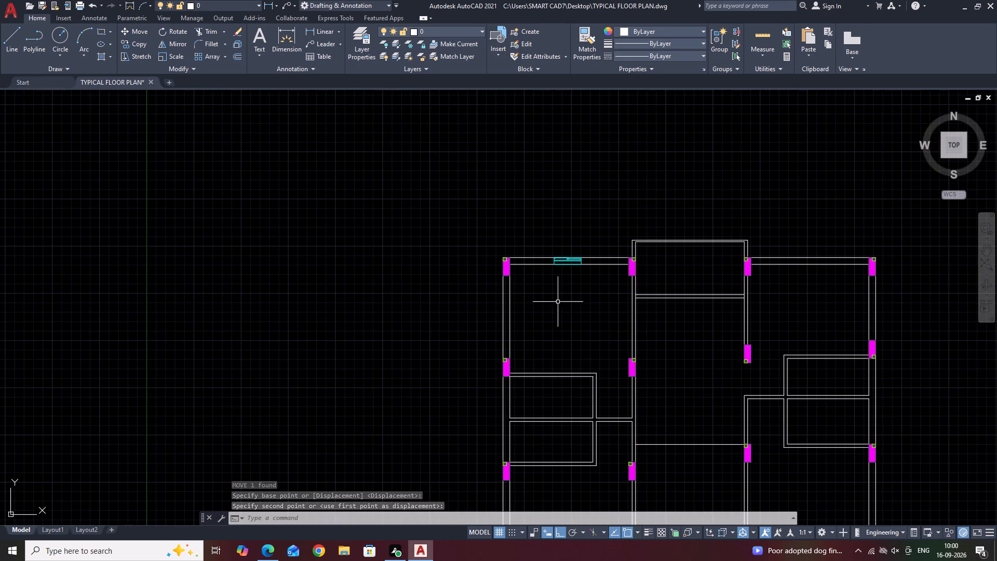
{"action": "scroll", "coordinate": [564, 255], "scroll_direction": "up", "scroll_amount": 3}
{"action": "left_click", "coordinate": [579, 273]}
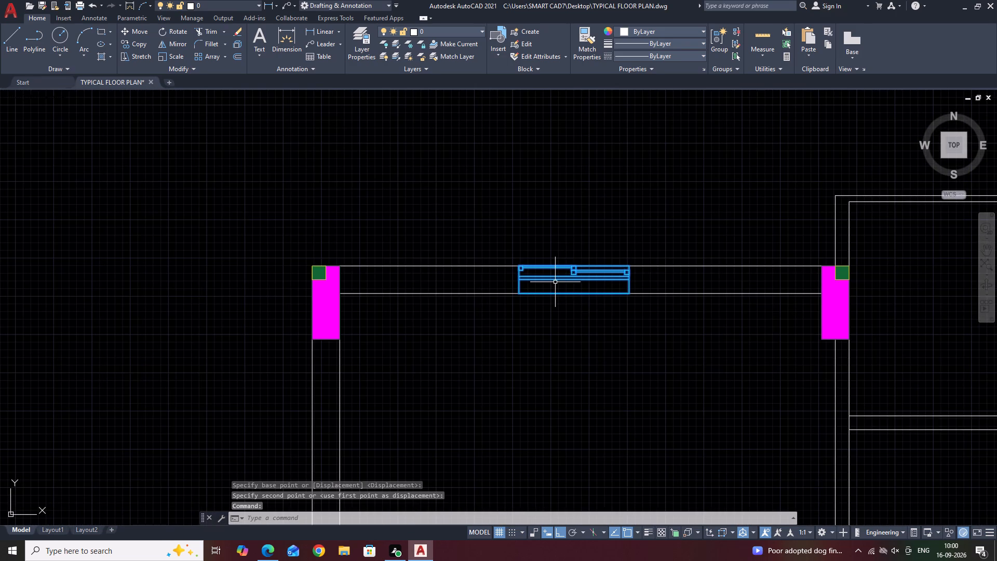
{"action": "type", "text": "CO"}
{"action": "key", "text": "space"}
{"action": "left_click", "coordinate": [555, 282]}
{"action": "left_click", "coordinate": [551, 421]}
{"action": "key", "text": "Escape"}
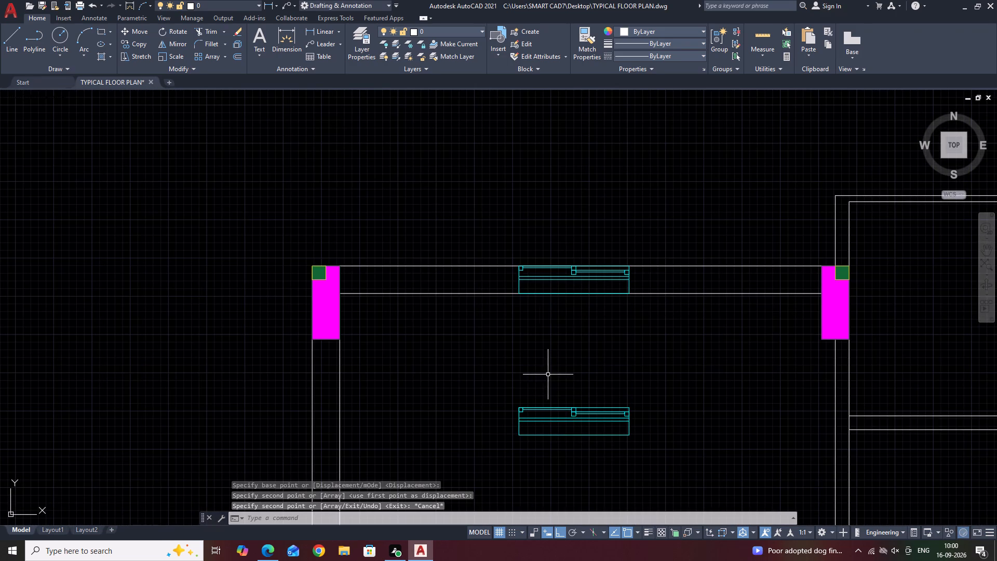
Rotate the copied window block 90° counterclockwise so that it stands vertically with its sliding panels facing west.
{"action": "left_click_drag", "start_coordinate": [641, 458], "coordinate": [640, 452]}
{"action": "left_click", "coordinate": [605, 414]}
{"action": "key", "text": "r"}
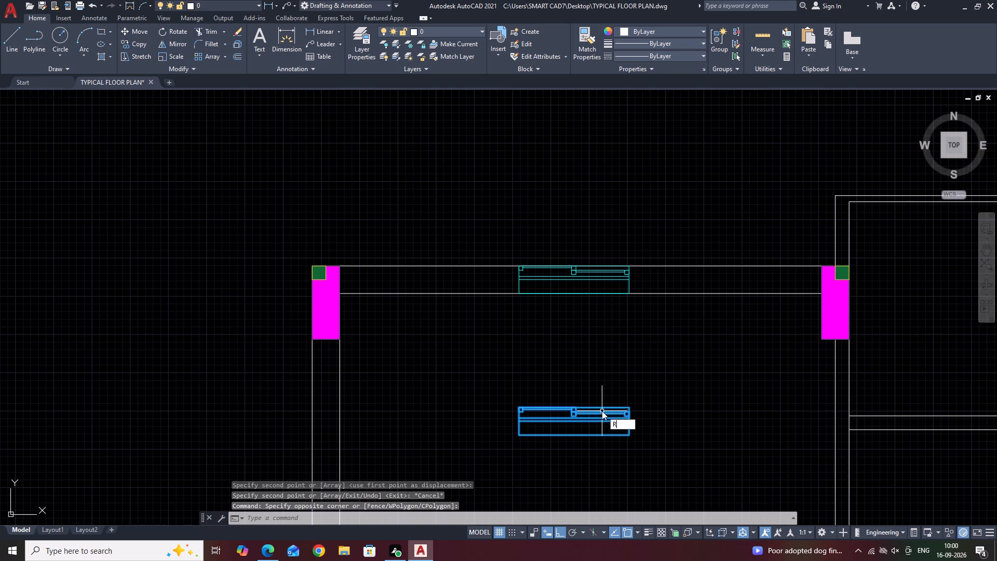
{"action": "key", "text": "space"}
{"action": "key", "text": "r"}
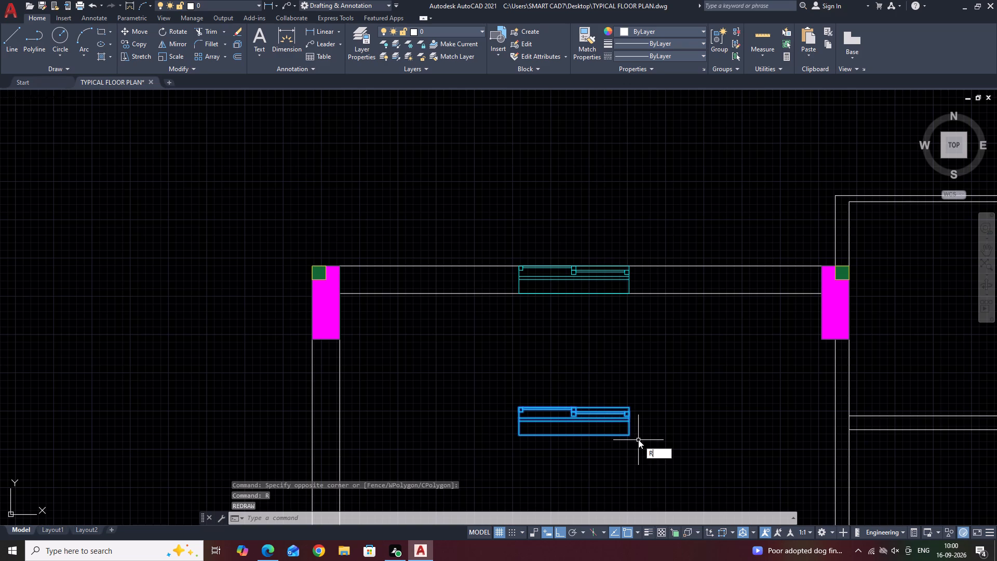
{"action": "type", "text": "O"}
{"action": "key", "text": "space"}
{"action": "left_click", "coordinate": [574, 422]}
{"action": "left_click", "coordinate": [562, 344]}
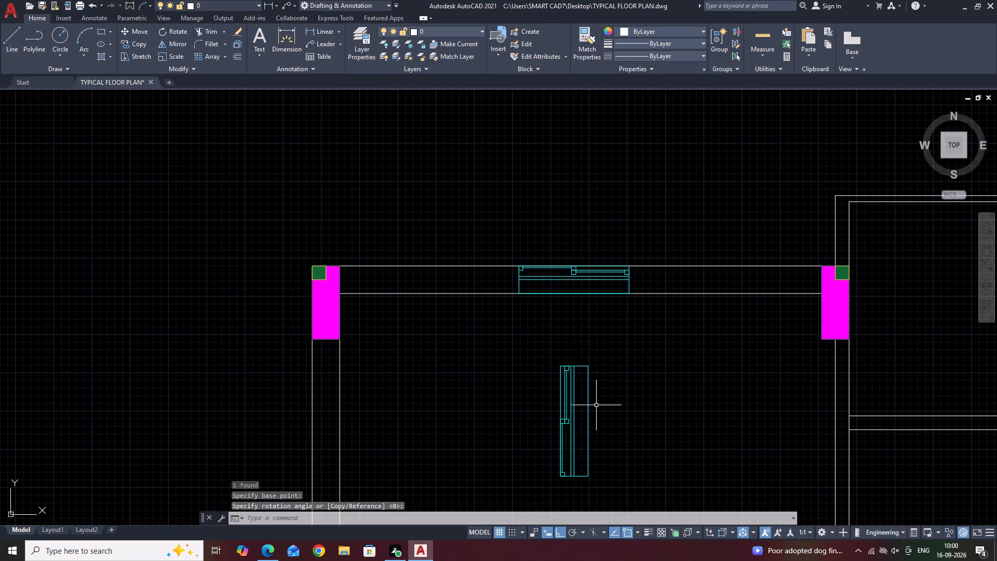
Move the vertical window into the northwest room's west wall, placing its lower outer corner on the lower column's upper outer corner.
{"action": "middle_click_drag", "start_coordinate": [639, 426], "coordinate": [618, 289]}
{"action": "left_click_drag", "start_coordinate": [620, 306], "coordinate": [614, 313]}
{"action": "left_click", "coordinate": [515, 381]}
{"action": "middle_click_drag", "start_coordinate": [636, 399], "coordinate": [637, 328]}
{"action": "key", "text": "m"}
{"action": "key", "text": "space"}
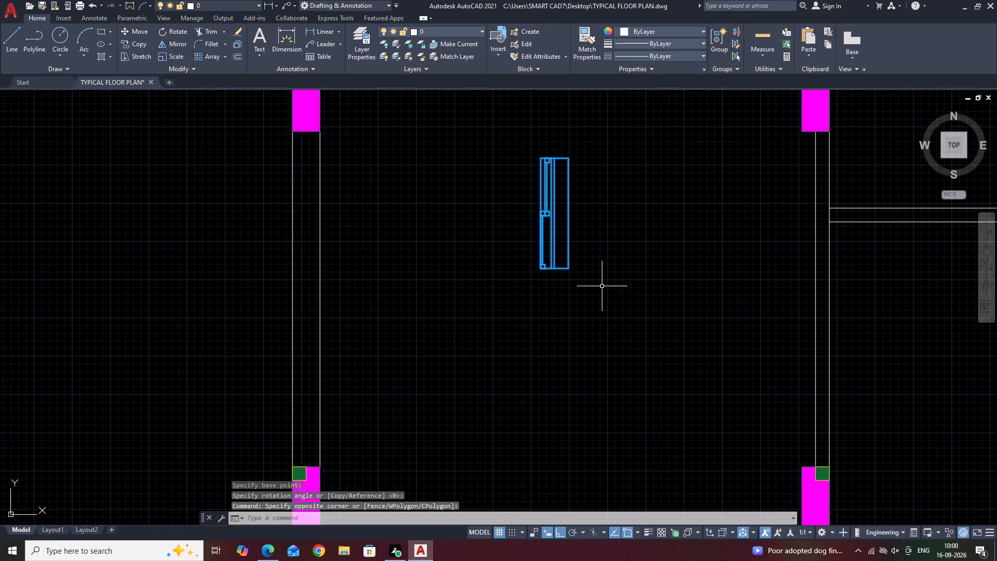
{"action": "middle_click_drag", "start_coordinate": [592, 281], "coordinate": [626, 349]}
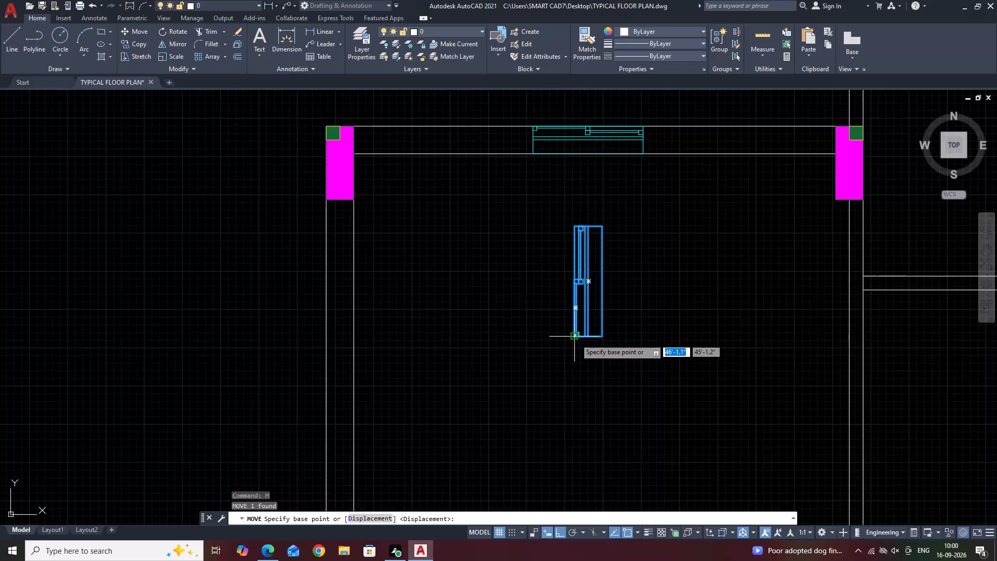
{"action": "left_click", "coordinate": [575, 339]}
{"action": "scroll", "coordinate": [598, 305], "scroll_direction": "down", "scroll_amount": 4}
{"action": "scroll", "coordinate": [535, 366], "scroll_direction": "up", "scroll_amount": 5}
{"action": "left_click", "coordinate": [531, 352]}
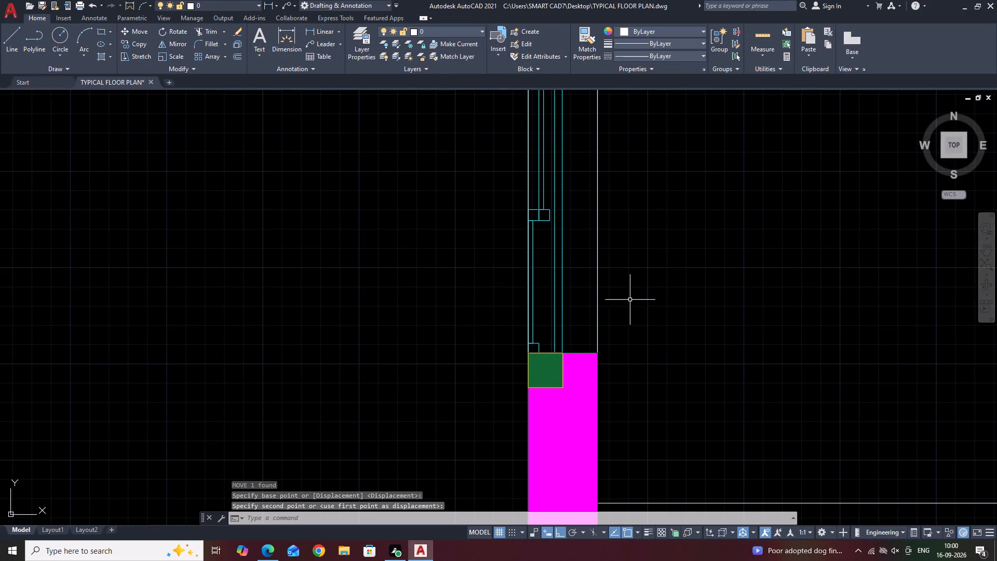
Examine how the vertical window fits between the west wall lines and against the column below it.
{"action": "scroll", "coordinate": [630, 300], "scroll_direction": "down", "scroll_amount": 2}
{"action": "scroll", "coordinate": [623, 219], "scroll_direction": "up", "scroll_amount": 1}
{"action": "left_click", "coordinate": [593, 194]}
{"action": "left_click", "coordinate": [588, 227]}
{"action": "key", "text": "Escape"}
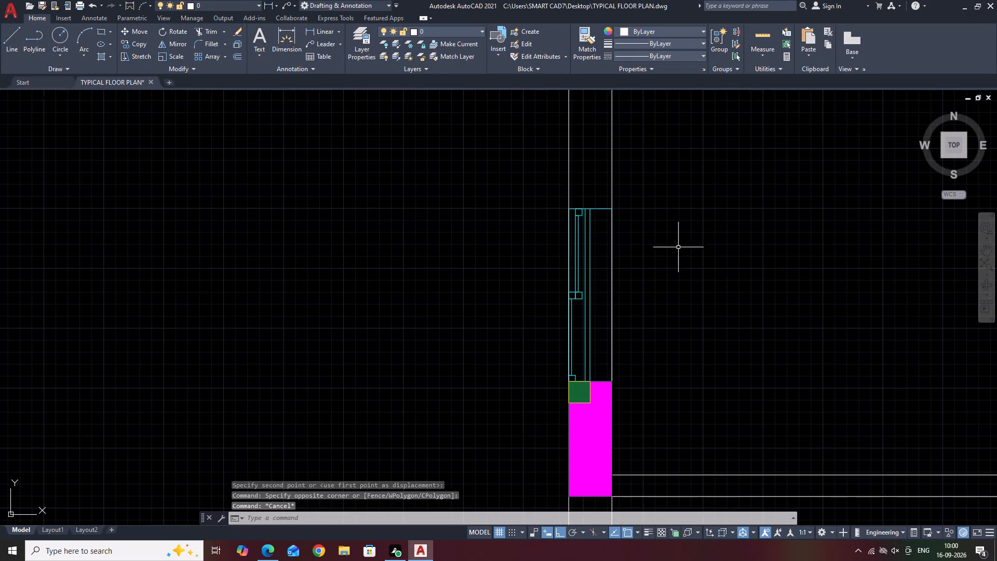
{"action": "middle_click_drag", "start_coordinate": [763, 293], "coordinate": [704, 240]}
{"action": "scroll", "coordinate": [713, 270], "scroll_direction": "up", "scroll_amount": 1}
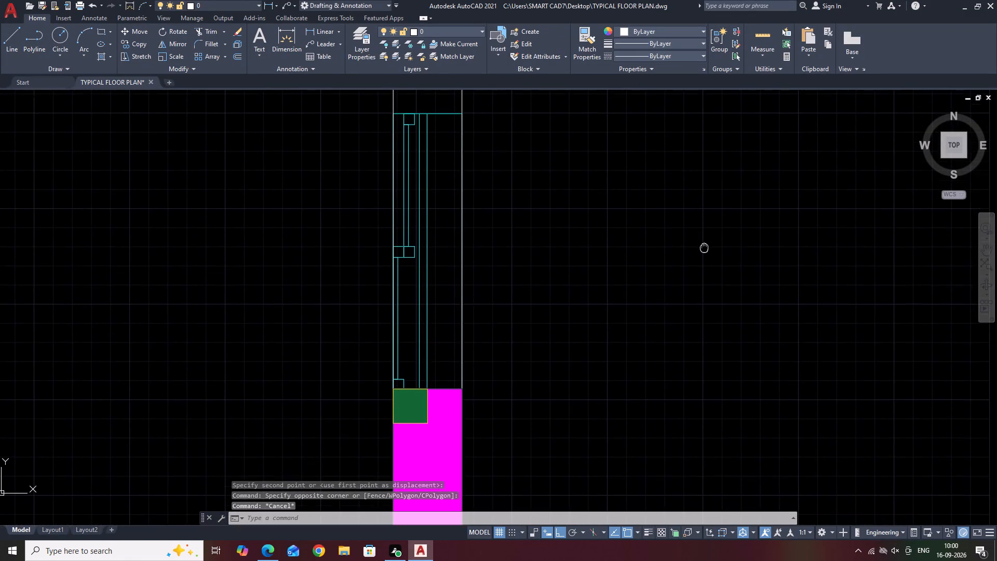
{"action": "middle_click_drag", "start_coordinate": [704, 240], "coordinate": [708, 209]}
{"action": "scroll", "coordinate": [666, 272], "scroll_direction": "down", "scroll_amount": 4}
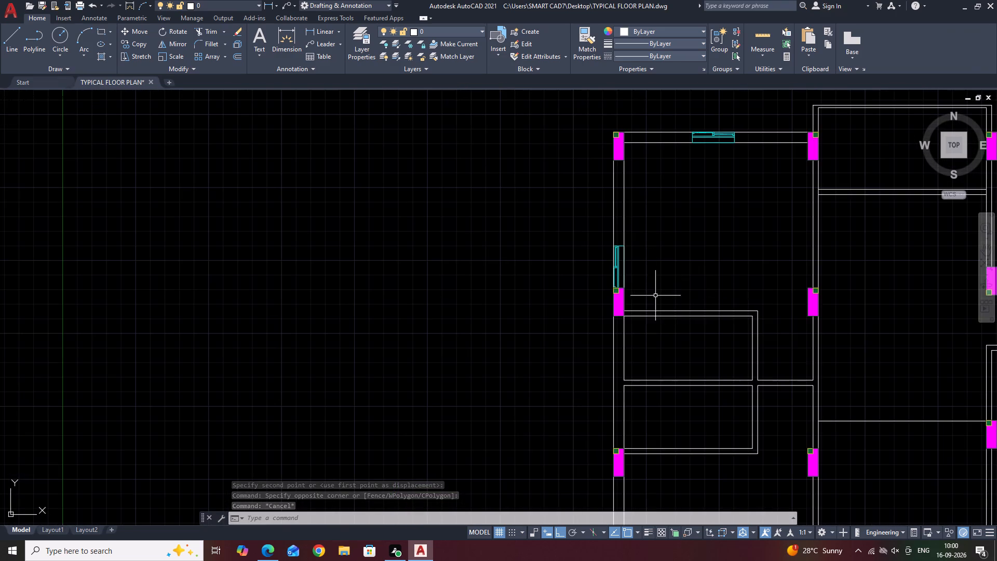
{"action": "scroll", "coordinate": [616, 291], "scroll_direction": "up", "scroll_amount": 6}
{"action": "left_click", "coordinate": [669, 263]}
{"action": "left_click", "coordinate": [632, 251]}
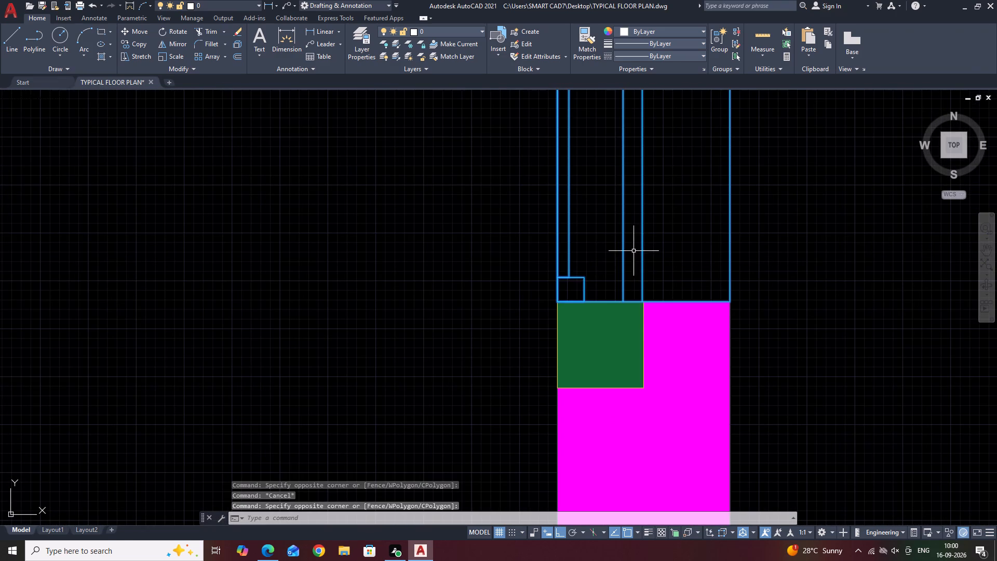
{"action": "key", "text": "Escape"}
Copy the west wall window down to the southwest room, placing it against the inner line of the west wall.
{"action": "scroll", "coordinate": [735, 316], "scroll_direction": "down", "scroll_amount": 2}
{"action": "middle_click_drag", "start_coordinate": [823, 340], "coordinate": [639, 243]}
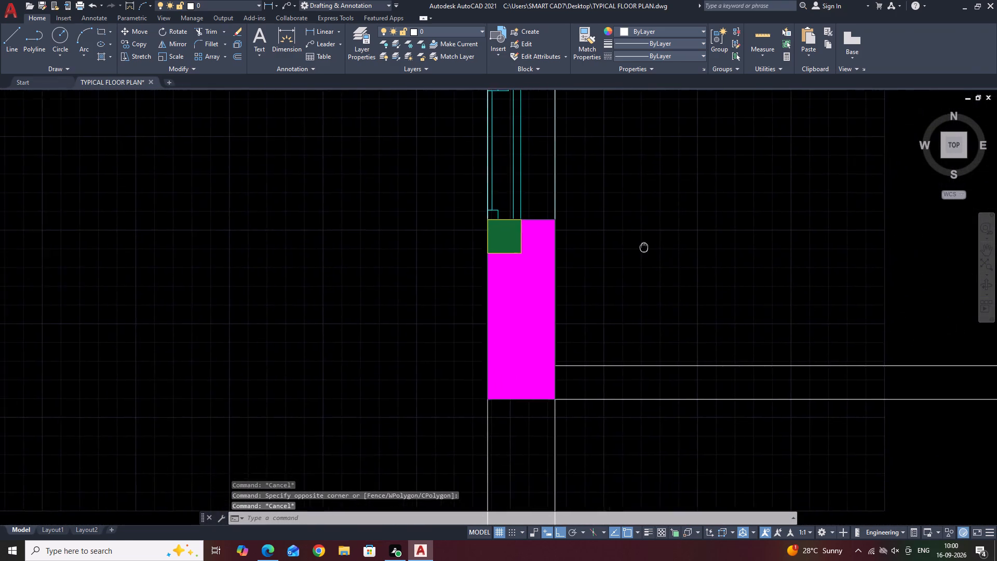
{"action": "middle_click_drag", "start_coordinate": [639, 243], "coordinate": [625, 226]}
{"action": "scroll", "coordinate": [625, 226], "scroll_direction": "down", "scroll_amount": 2}
{"action": "middle_click_drag", "start_coordinate": [706, 259], "coordinate": [692, 253]}
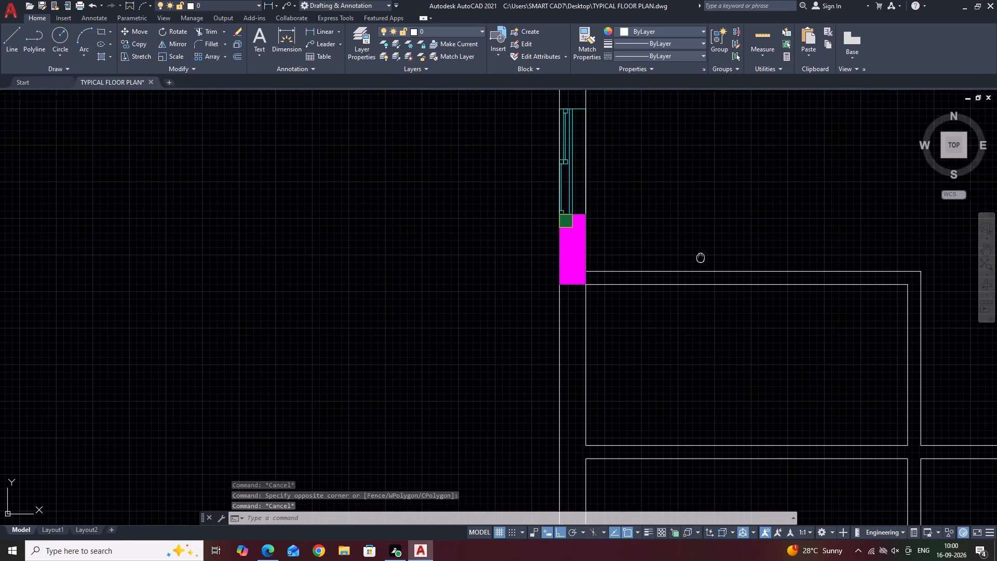
{"action": "middle_click_drag", "start_coordinate": [692, 253], "coordinate": [659, 199]}
{"action": "scroll", "coordinate": [621, 199], "scroll_direction": "down", "scroll_amount": 1}
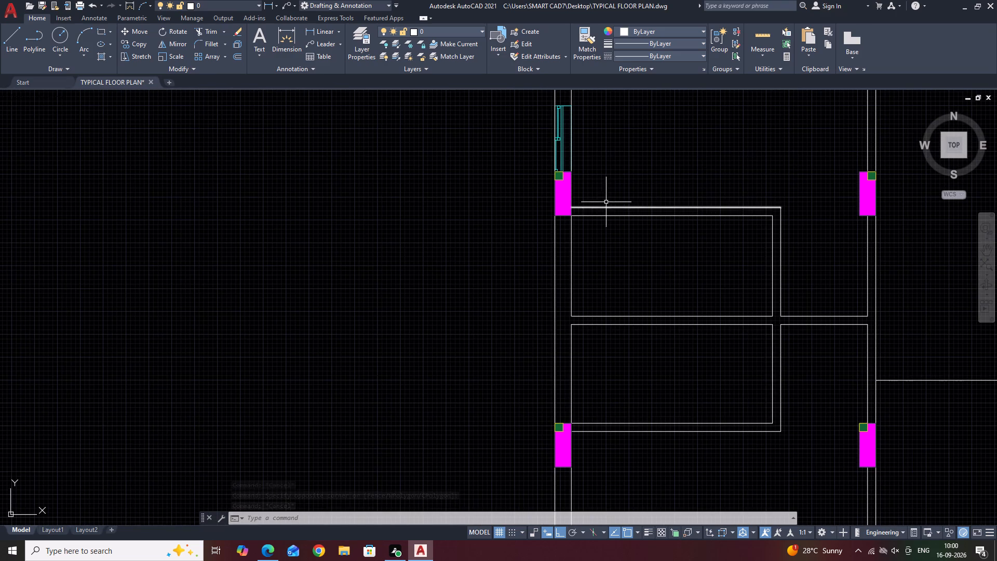
{"action": "left_click", "coordinate": [562, 151]}
{"action": "key", "text": "c"}
{"action": "type", "text": "O"}
{"action": "key", "text": "space"}
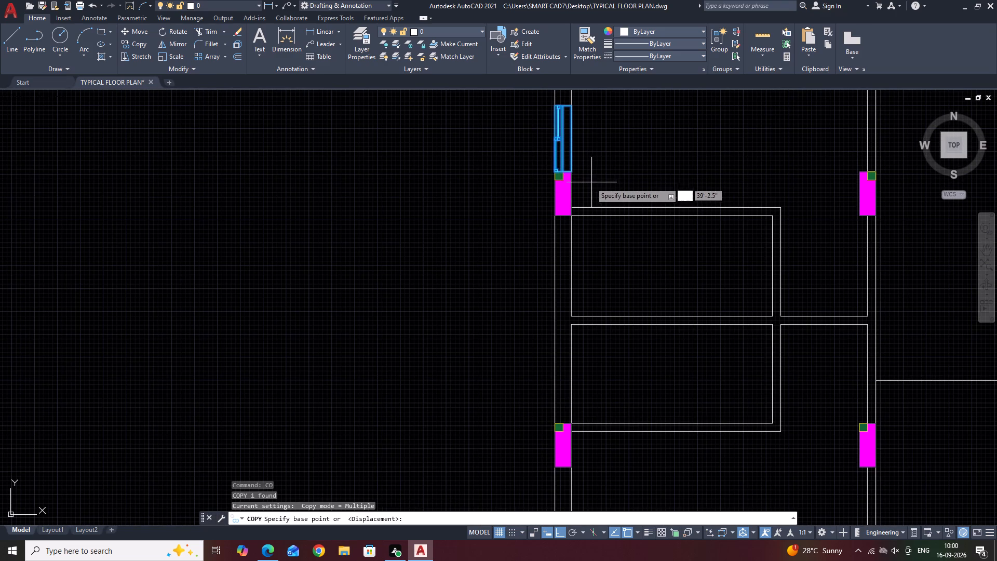
{"action": "scroll", "coordinate": [554, 173], "scroll_direction": "up", "scroll_amount": 3}
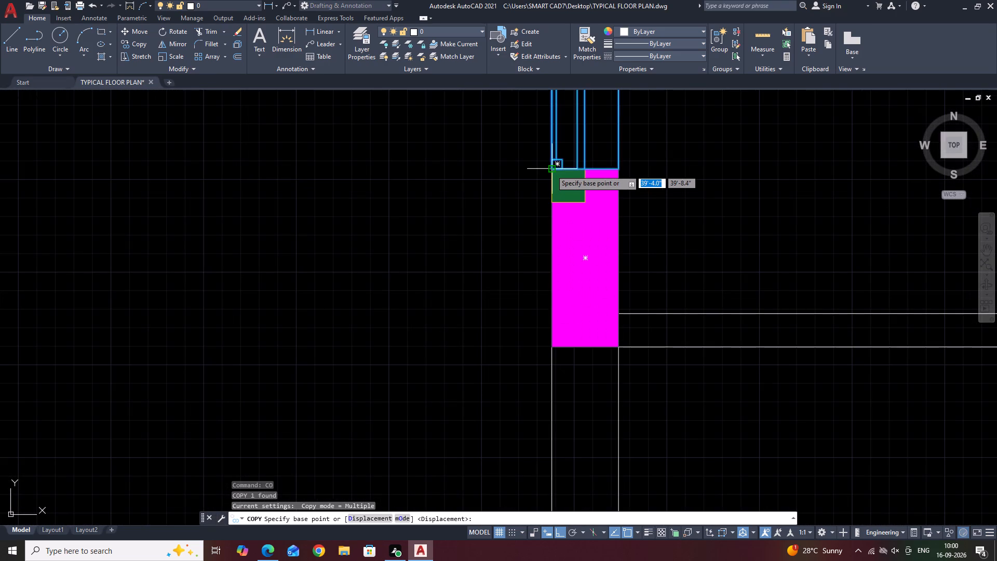
{"action": "left_click", "coordinate": [551, 170]}
{"action": "scroll", "coordinate": [572, 188], "scroll_direction": "down", "scroll_amount": 5}
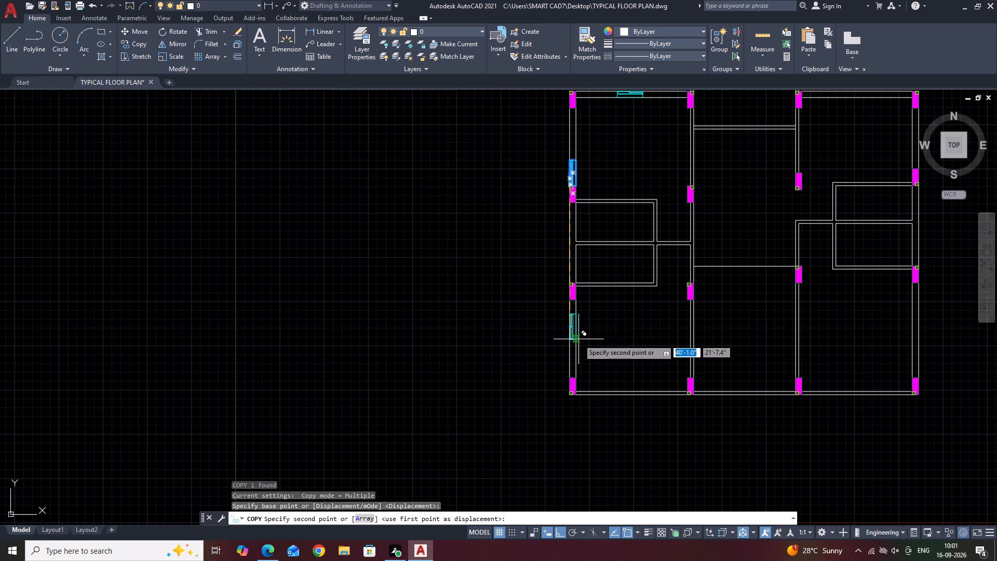
{"action": "left_click", "coordinate": [578, 339]}
{"action": "key", "text": "Escape"}
Move the southwest room's window horizontally into the west wall, aligning its lower outer corner with the wall's outer line.
{"action": "scroll", "coordinate": [559, 328], "scroll_direction": "up", "scroll_amount": 3}
{"action": "left_click", "coordinate": [719, 331]}
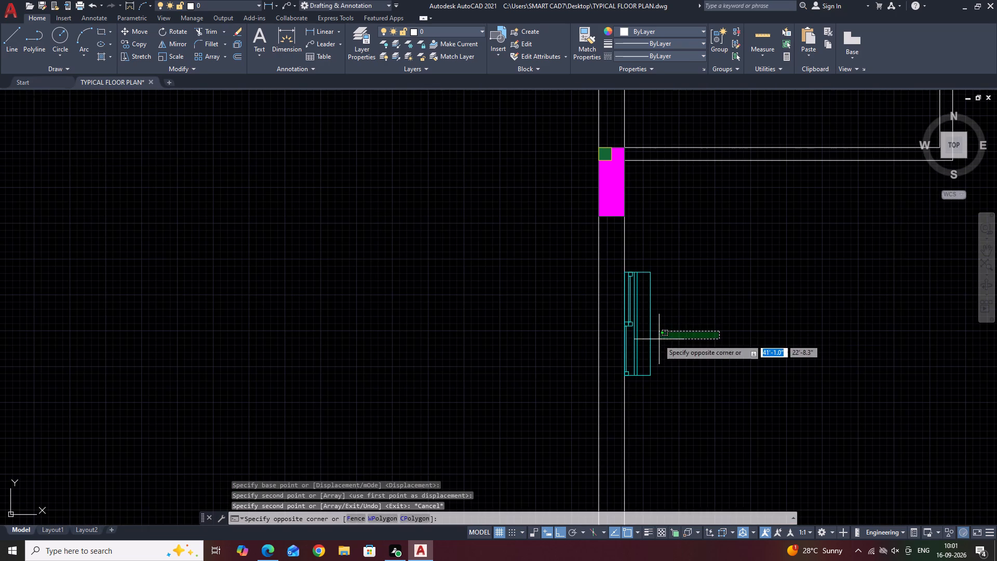
{"action": "left_click", "coordinate": [644, 365]}
{"action": "type", "text": "M"}
{"action": "key", "text": "space"}
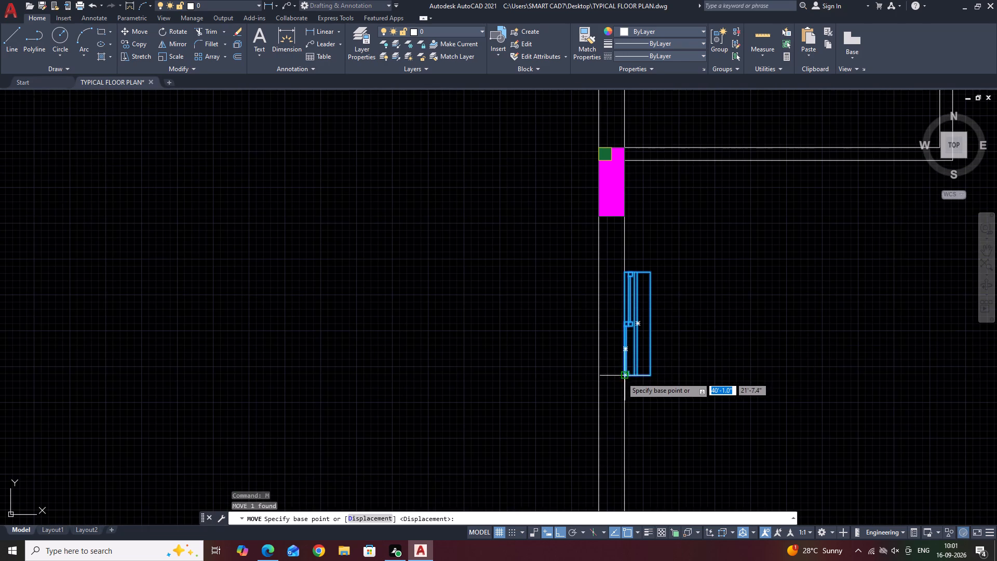
{"action": "scroll", "coordinate": [622, 377], "scroll_direction": "up", "scroll_amount": 3}
{"action": "left_click", "coordinate": [627, 374]}
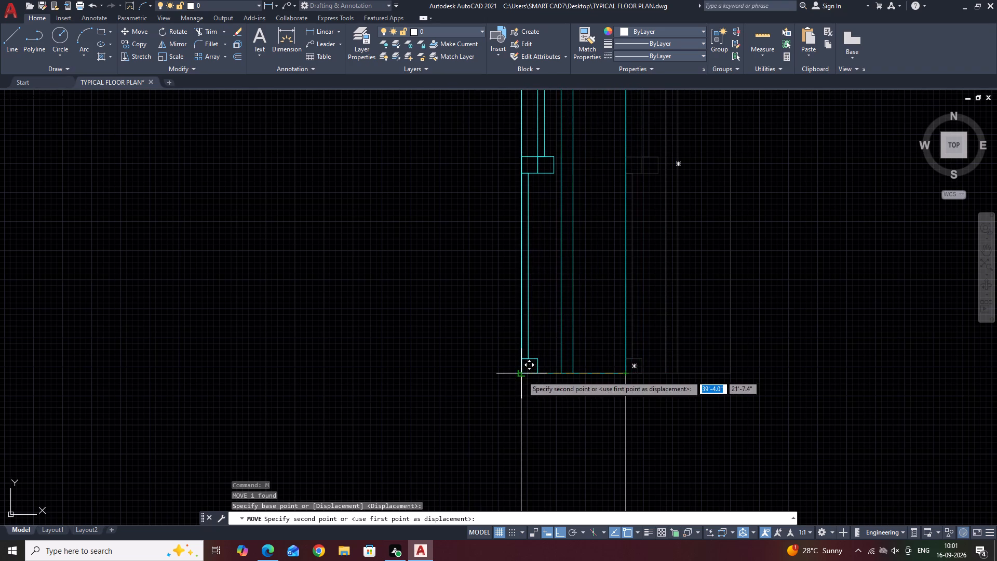
{"action": "left_click", "coordinate": [520, 376]}
{"action": "scroll", "coordinate": [617, 313], "scroll_direction": "down", "scroll_amount": 3}
{"action": "middle_click_drag", "start_coordinate": [653, 235], "coordinate": [603, 384]}
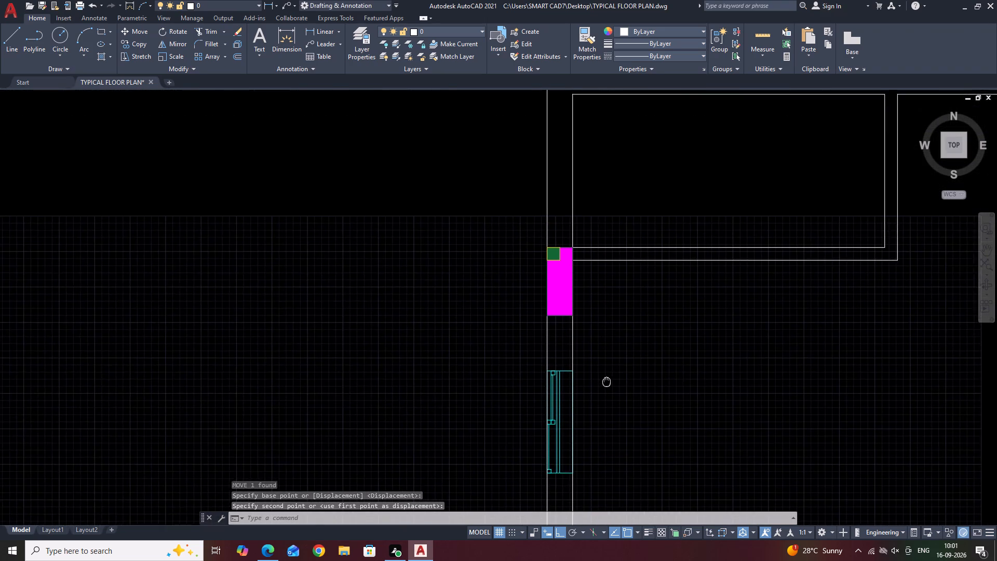
Move the southwest room's window up the west wall, placing its upper inner corner on the column's lower inner corner.
{"action": "middle_click_drag", "start_coordinate": [603, 384], "coordinate": [576, 391]}
{"action": "middle_click_drag", "start_coordinate": [559, 413], "coordinate": [613, 455]}
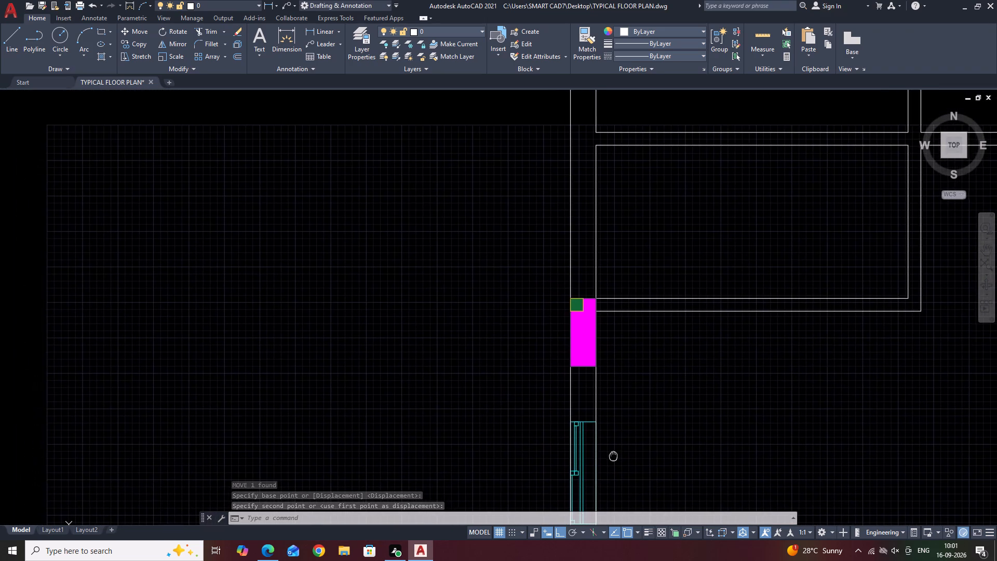
{"action": "middle_click_drag", "start_coordinate": [613, 455], "coordinate": [622, 439]}
{"action": "scroll", "coordinate": [593, 426], "scroll_direction": "up", "scroll_amount": 2}
{"action": "left_click", "coordinate": [590, 348]}
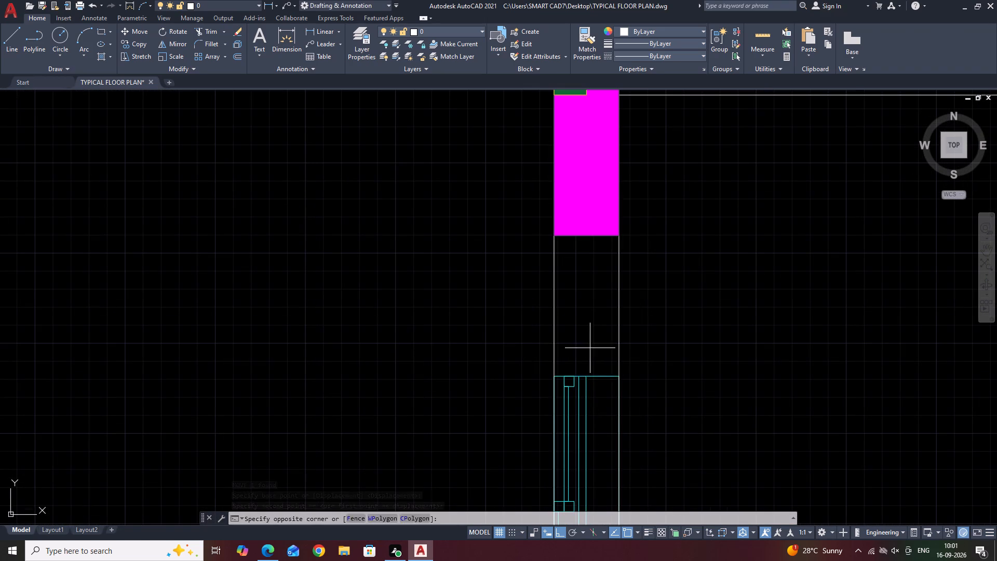
{"action": "left_click", "coordinate": [584, 403]}
{"action": "middle_click_drag", "start_coordinate": [613, 356], "coordinate": [569, 429]}
{"action": "key", "text": "m"}
{"action": "key", "text": "space"}
{"action": "left_click", "coordinate": [573, 451]}
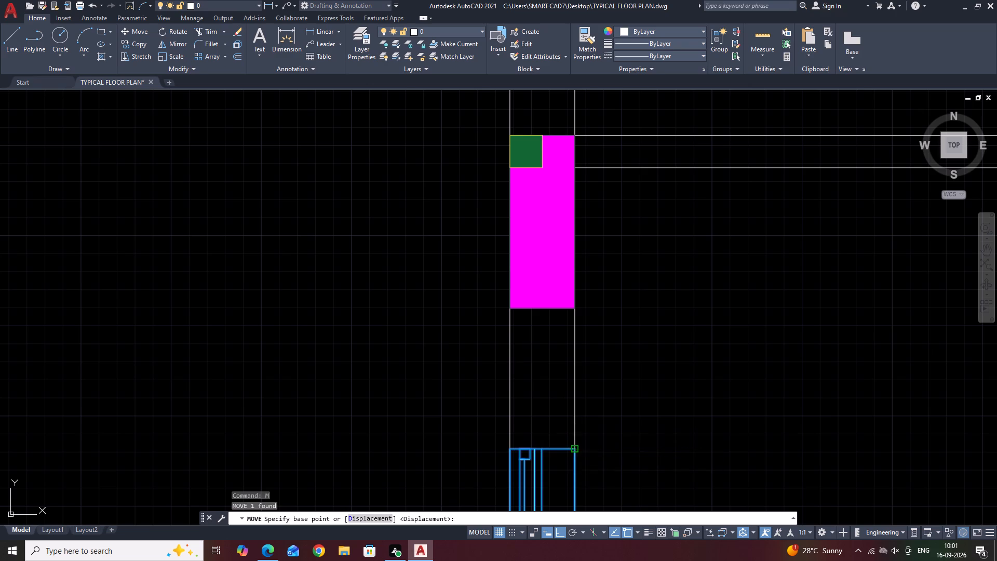
{"action": "left_click", "coordinate": [576, 309]}
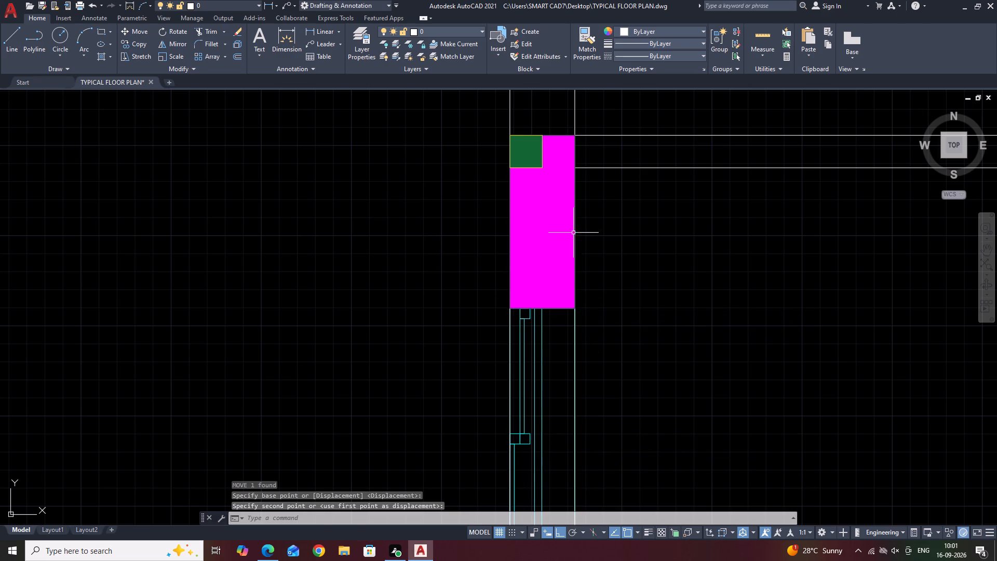
Insert a Door - Imperial block from the tool palettes in the empty space west of the floor plan.
{"action": "scroll", "coordinate": [576, 234], "scroll_direction": "down", "scroll_amount": 2}
{"action": "scroll", "coordinate": [684, 282], "scroll_direction": "down", "scroll_amount": 1}
{"action": "middle_click_drag", "start_coordinate": [675, 282], "coordinate": [568, 257]}
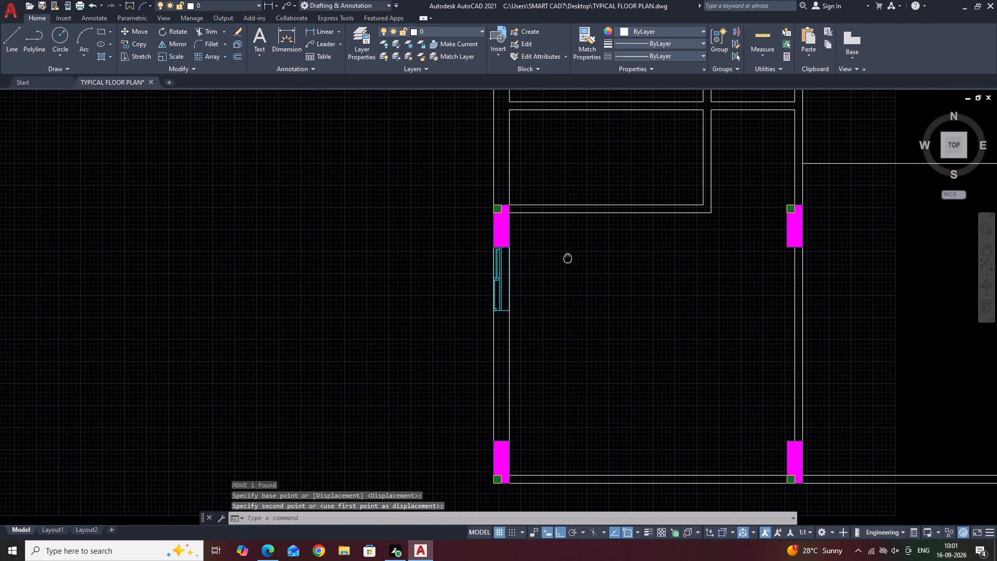
{"action": "middle_click_drag", "start_coordinate": [568, 257], "coordinate": [480, 329]}
{"action": "scroll", "coordinate": [591, 339], "scroll_direction": "down", "scroll_amount": 2}
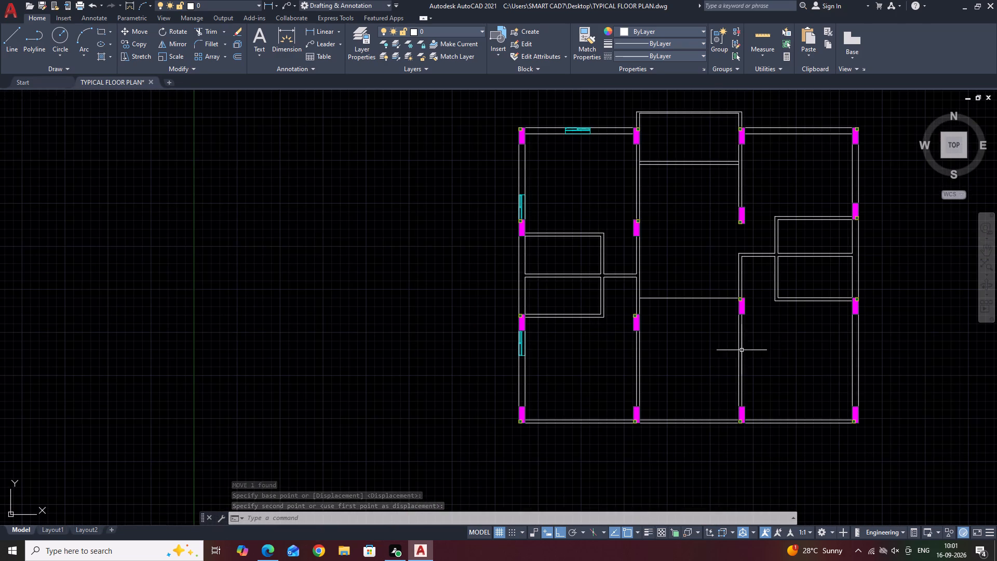
{"action": "middle_click_drag", "start_coordinate": [773, 341], "coordinate": [718, 346]}
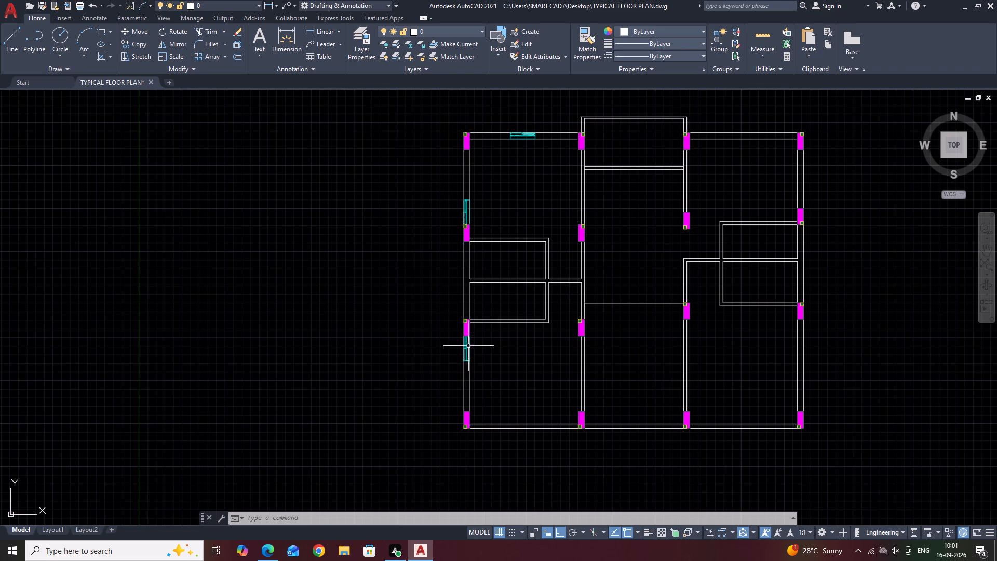
{"action": "middle_click_drag", "start_coordinate": [574, 379], "coordinate": [575, 379]}
{"action": "middle_click_drag", "start_coordinate": [575, 379], "coordinate": [642, 420]}
{"action": "type", "text": "TP"}
{"action": "key", "text": "space"}
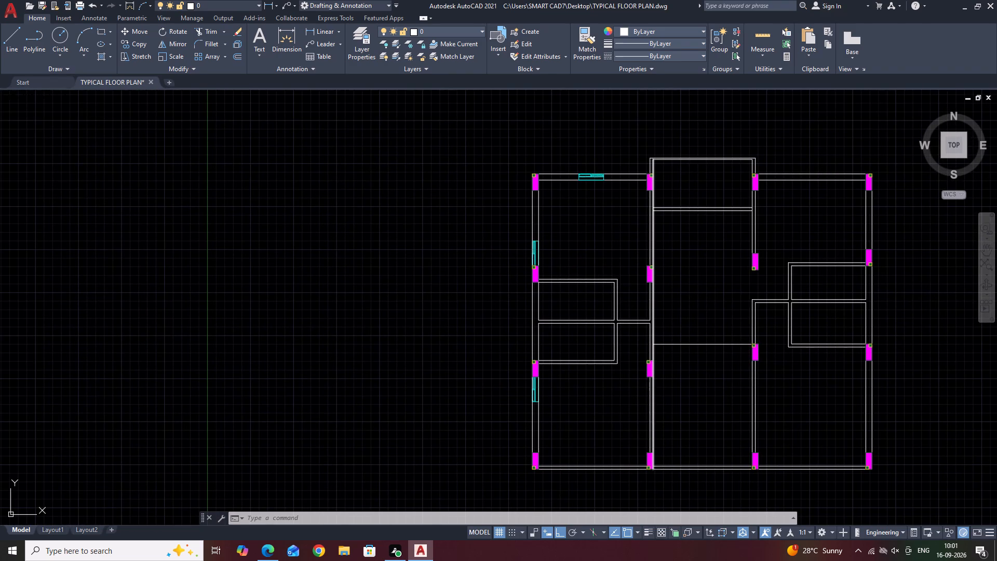
{"action": "left_click", "coordinate": [962, 178]}
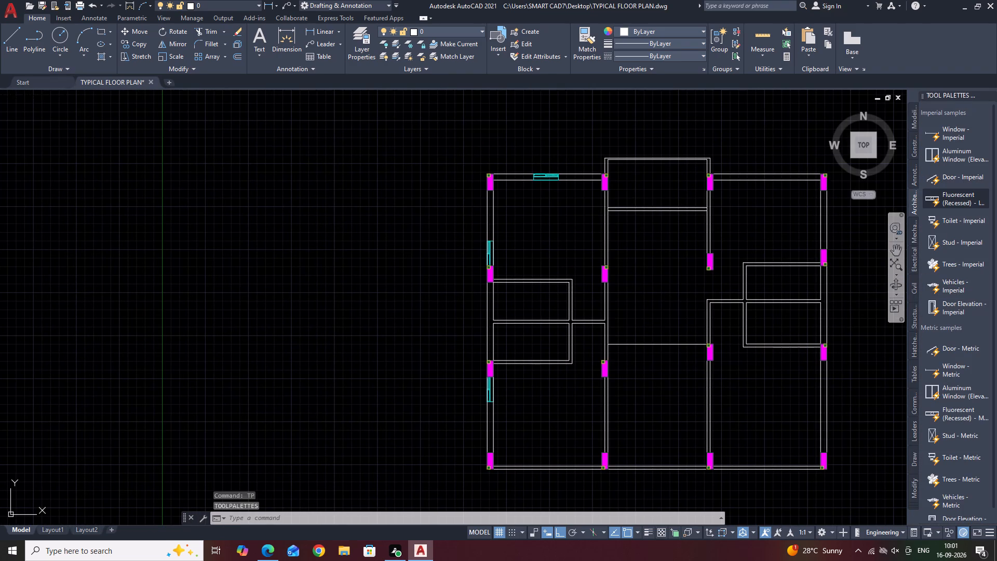
{"action": "left_click", "coordinate": [395, 294]}
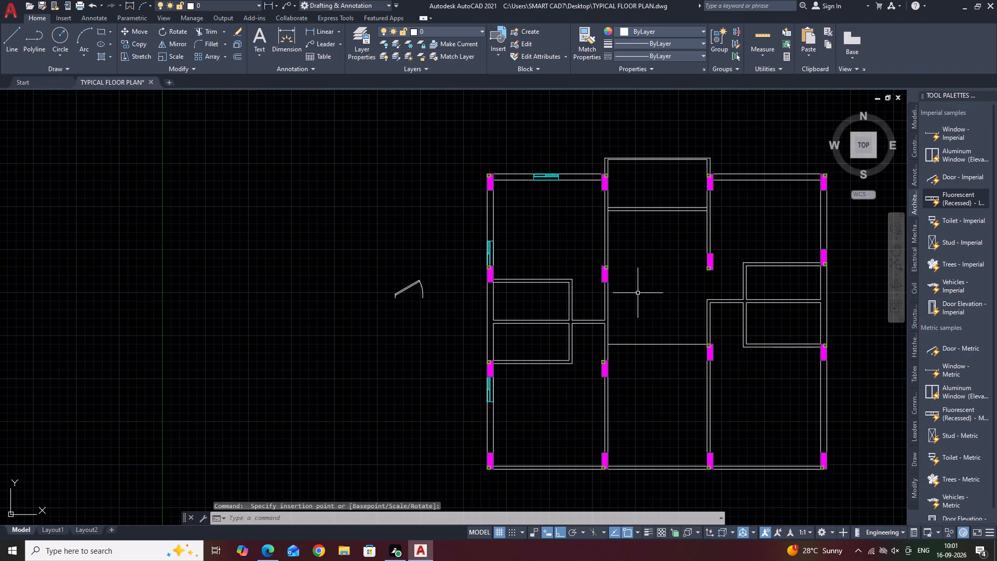
{"action": "left_click", "coordinate": [991, 93]}
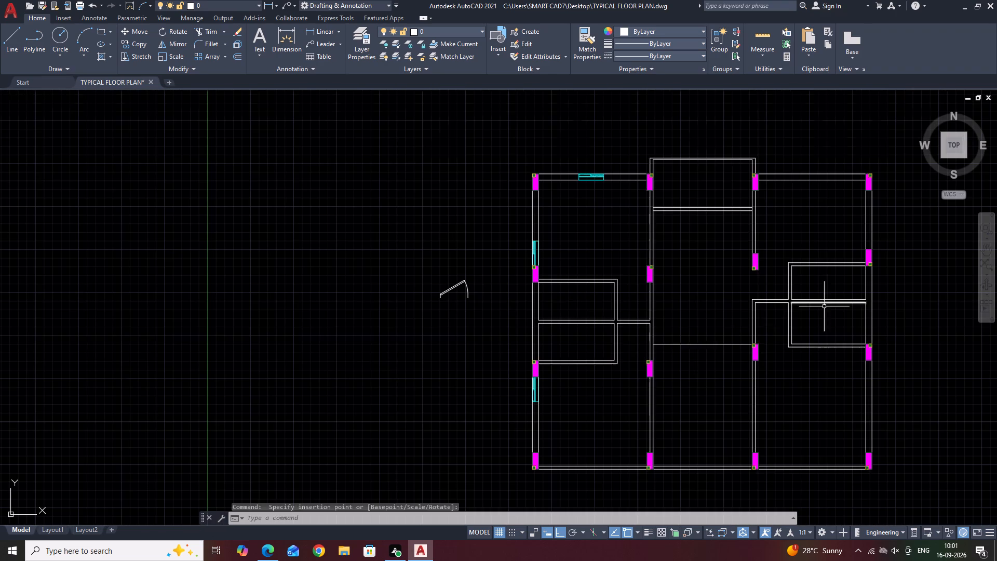
Set the opening angle of the door west of the plan to 90°.
{"action": "left_click", "coordinate": [466, 289]}
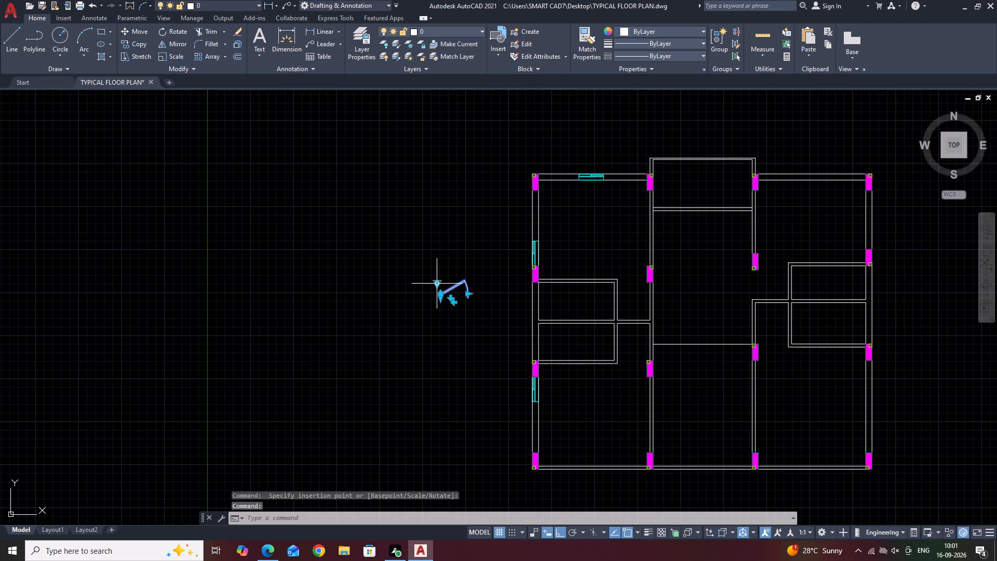
{"action": "left_click", "coordinate": [439, 284]}
{"action": "left_click", "coordinate": [474, 324]}
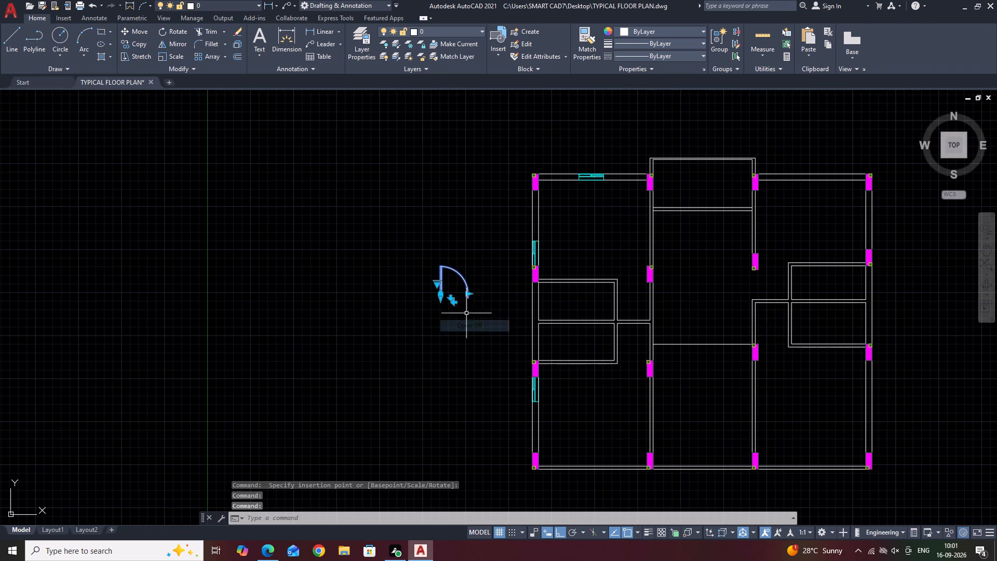
{"action": "left_click", "coordinate": [439, 296]}
{"action": "key", "text": "Escape"}
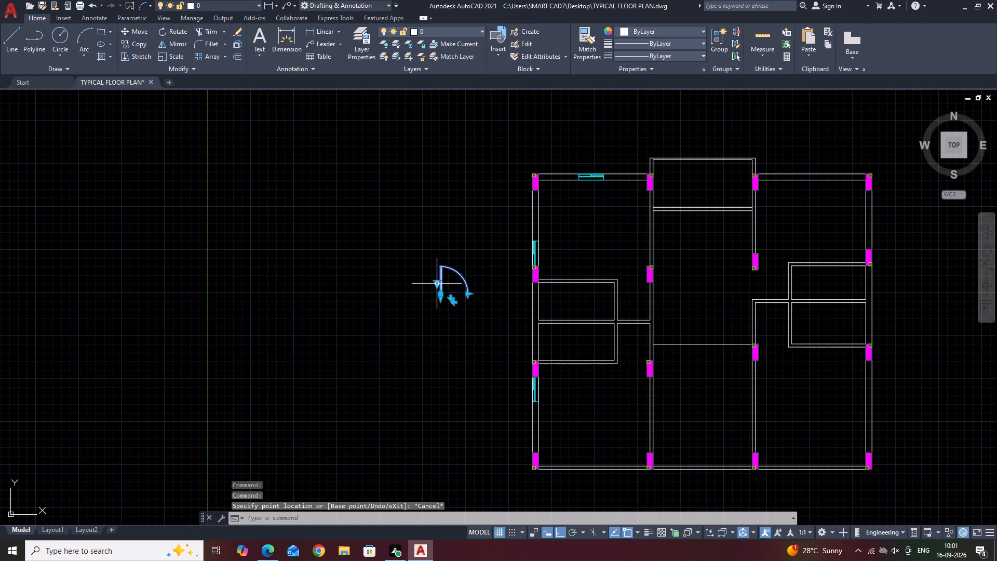
{"action": "key", "text": "Escape"}
Open the Door - Imperial block definition in the Block Editor.
{"action": "triple_click", "coordinate": [443, 275]}
{"action": "left_click", "coordinate": [441, 273]}
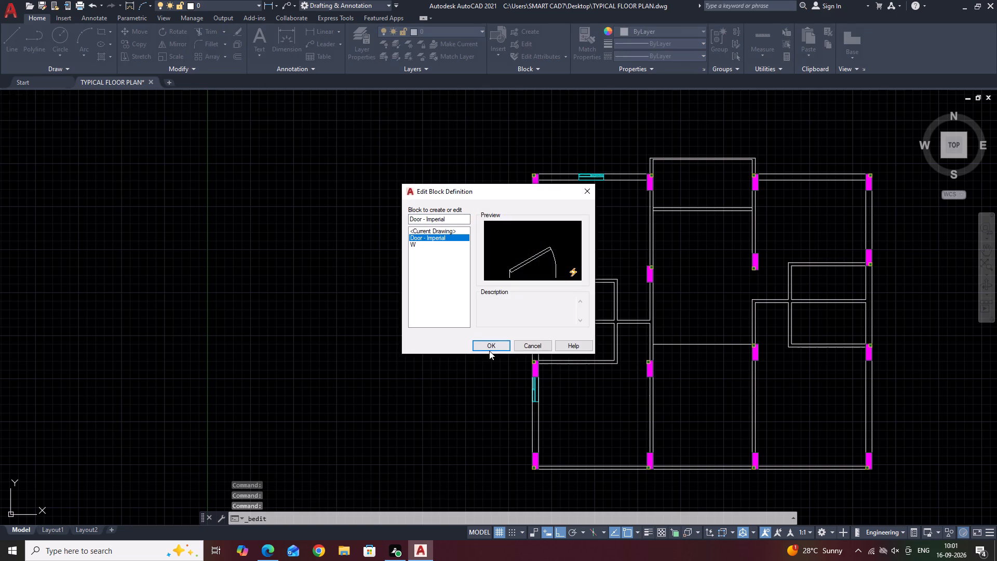
{"action": "left_click", "coordinate": [491, 350]}
{"action": "scroll", "coordinate": [498, 307], "scroll_direction": "up", "scroll_amount": 2}
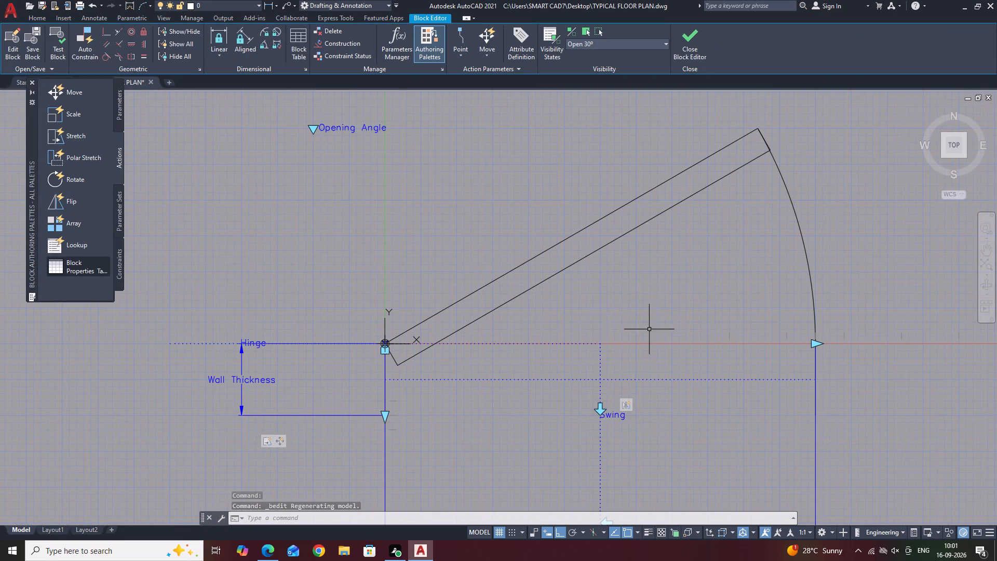
{"action": "scroll", "coordinate": [569, 283], "scroll_direction": "down", "scroll_amount": 2}
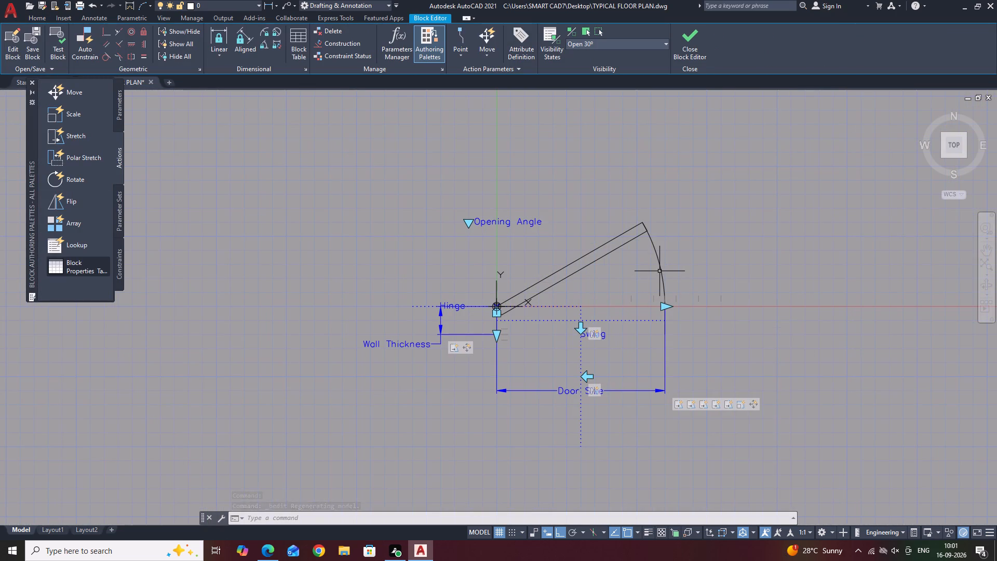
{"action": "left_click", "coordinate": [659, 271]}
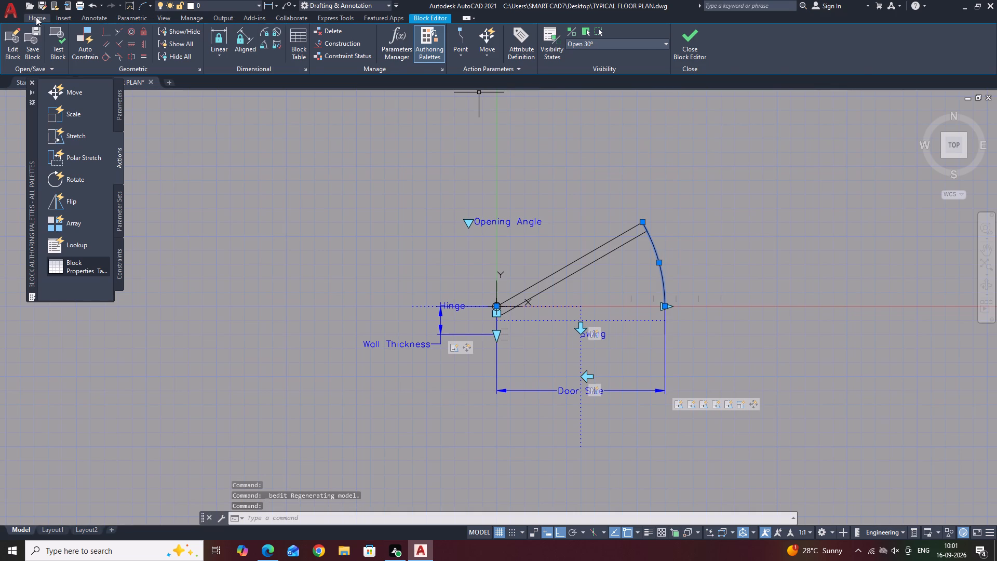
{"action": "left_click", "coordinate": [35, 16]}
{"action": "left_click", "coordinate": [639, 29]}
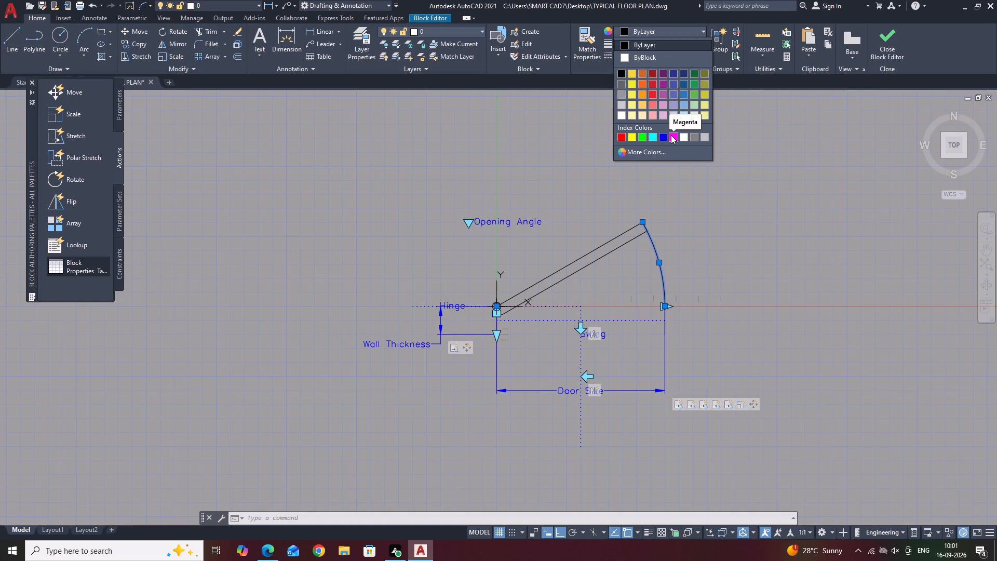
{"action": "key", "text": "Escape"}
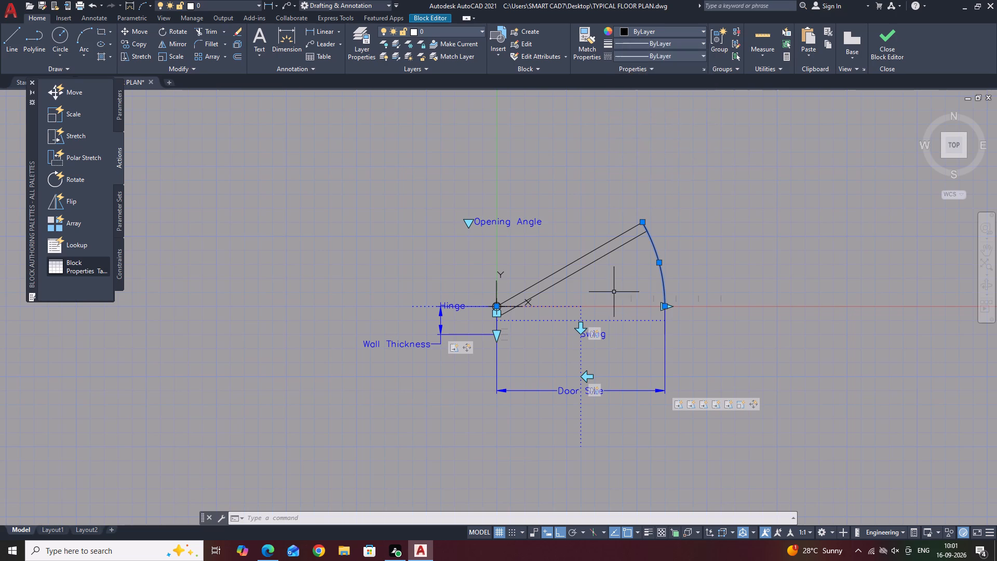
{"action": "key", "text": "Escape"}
Set the door leaf's colour to 205,105,40 in the Door - Imperial block, saving the changes and closing the Block Editor.
{"action": "left_click", "coordinate": [618, 285]}
{"action": "left_click", "coordinate": [556, 242]}
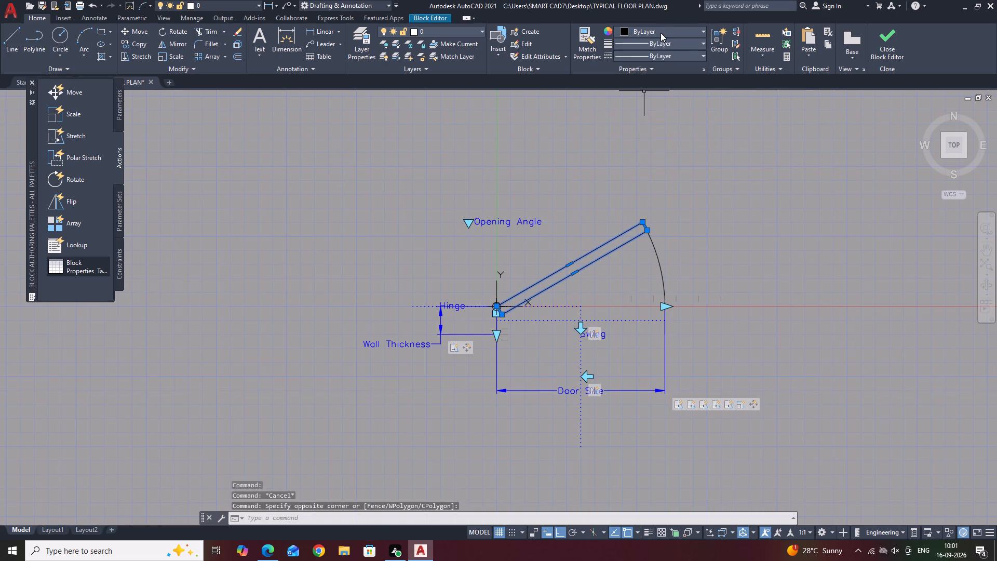
{"action": "left_click", "coordinate": [659, 32]}
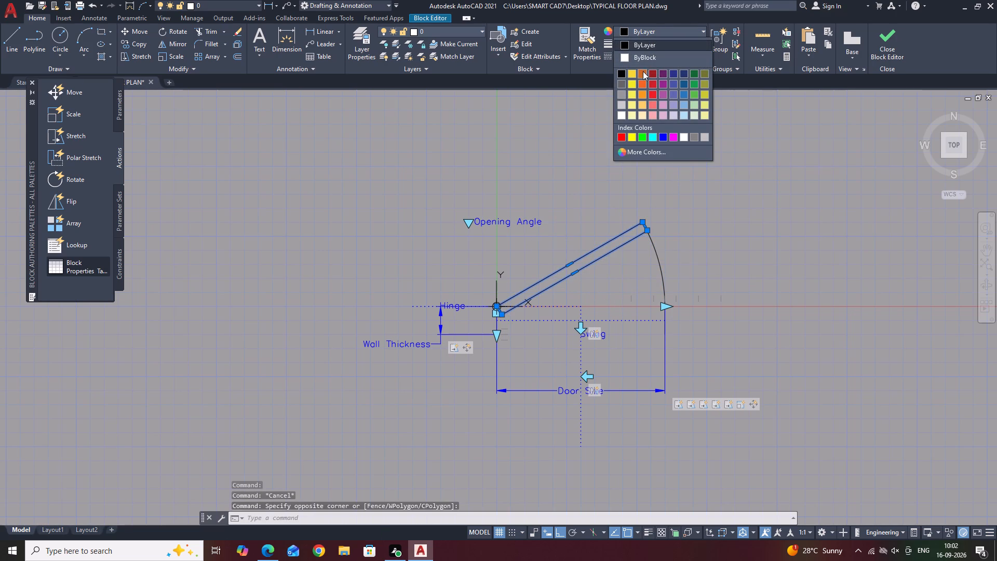
{"action": "left_click", "coordinate": [643, 71]}
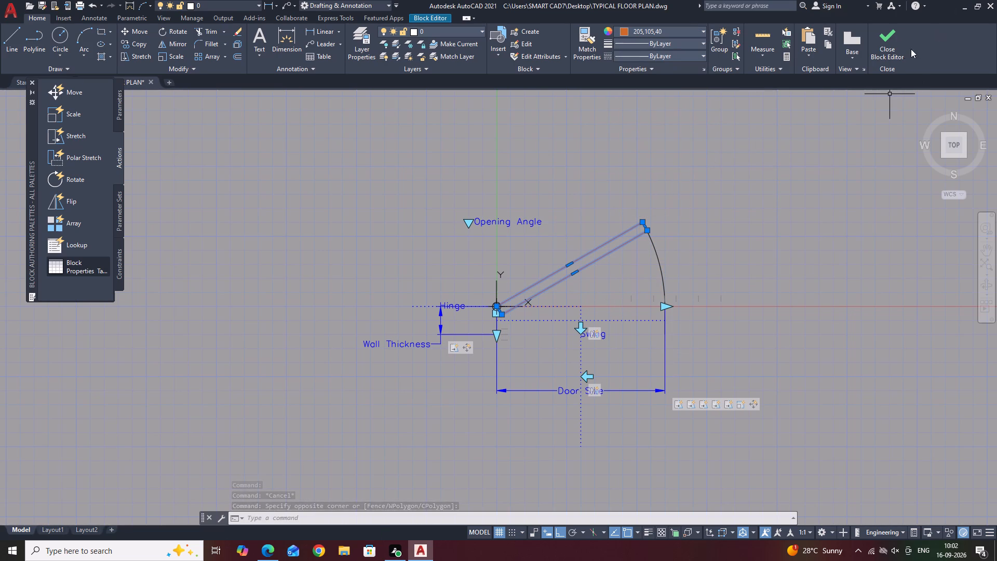
{"action": "left_click", "coordinate": [899, 49]}
{"action": "left_click", "coordinate": [530, 260]}
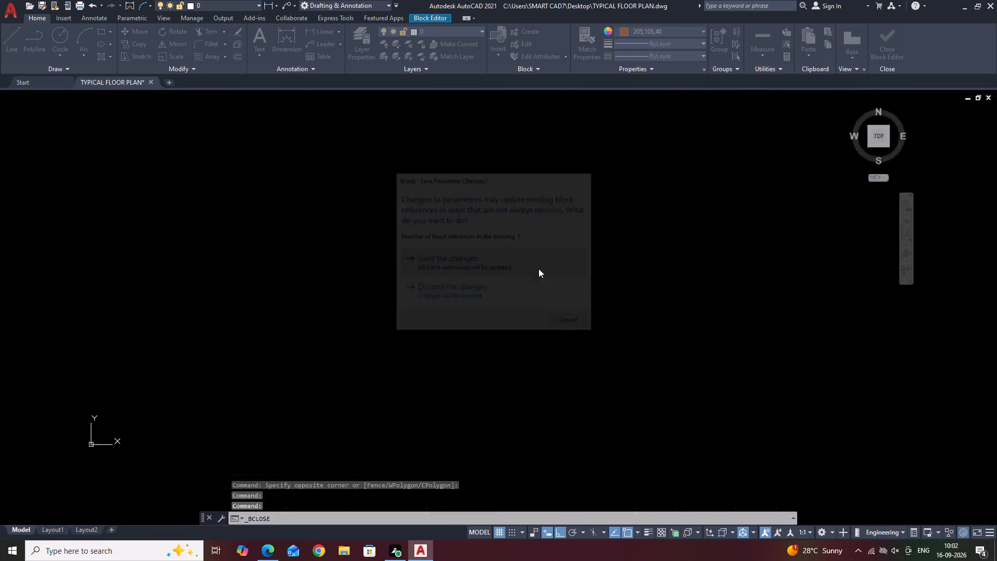
Examine the 90° door west of the plan to check its leaf colour after the block edit.
{"action": "middle_click_drag", "start_coordinate": [642, 302], "coordinate": [612, 224]}
{"action": "scroll", "coordinate": [412, 215], "scroll_direction": "up", "scroll_amount": 2}
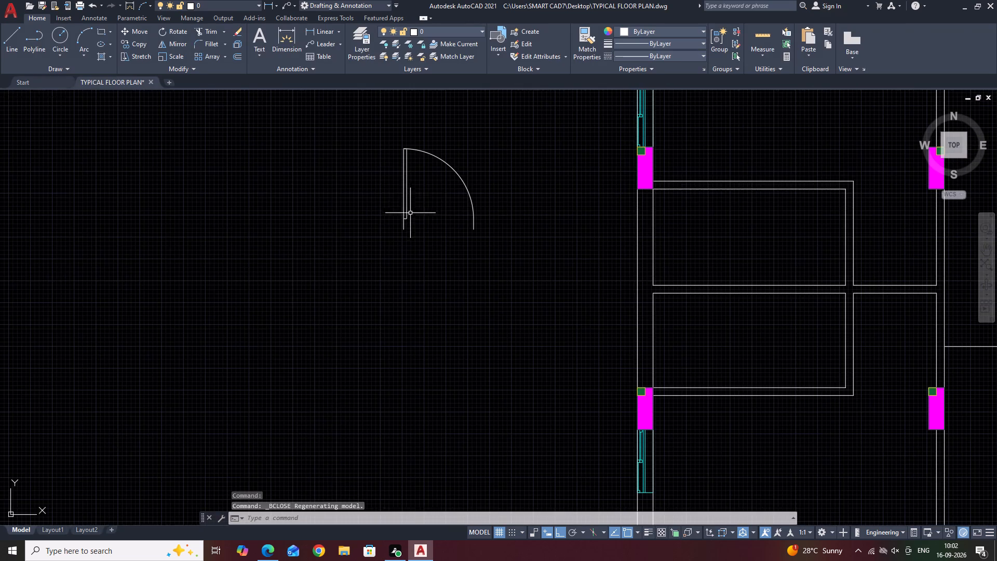
{"action": "left_click", "coordinate": [421, 194]}
{"action": "left_click", "coordinate": [387, 209]}
{"action": "scroll", "coordinate": [440, 204], "scroll_direction": "down", "scroll_amount": 3}
{"action": "middle_click_drag", "start_coordinate": [619, 195], "coordinate": [620, 213]}
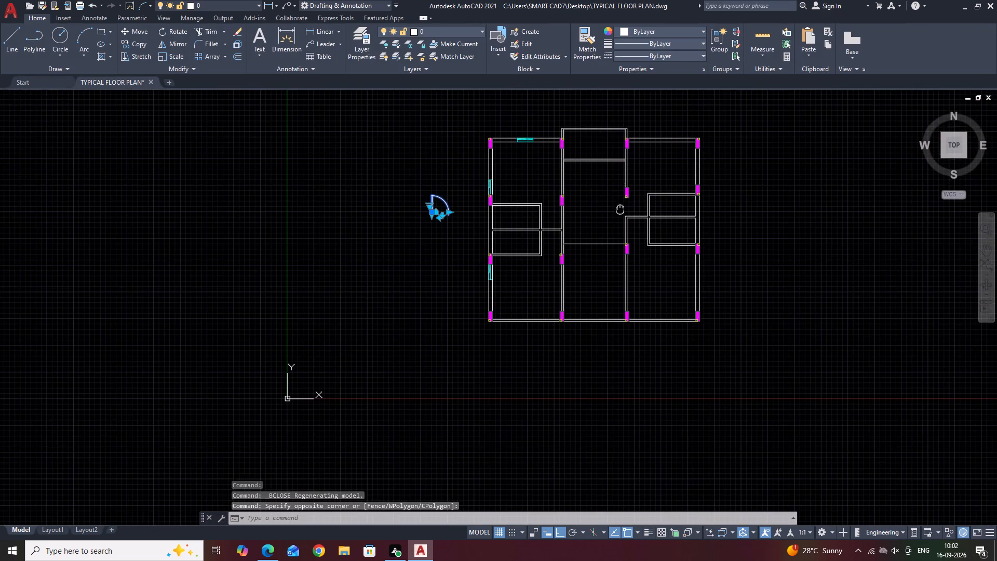
{"action": "middle_click_drag", "start_coordinate": [620, 213], "coordinate": [622, 223]}
{"action": "key", "text": "Escape"}
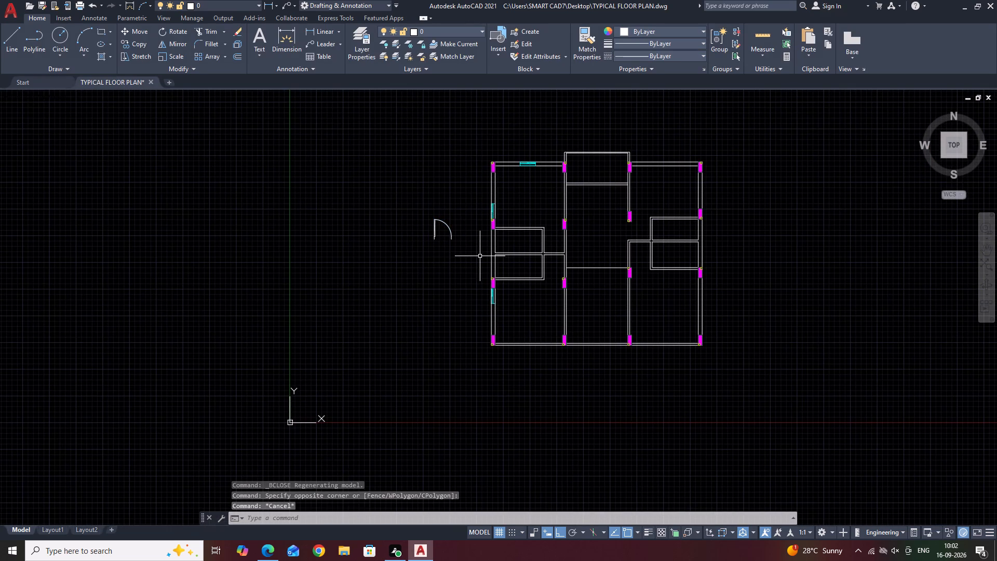
Insert another Door - Imperial block from the tool palettes in the empty space east of the floor plan.
{"action": "key", "text": "t"}
{"action": "type", "text": "P"}
{"action": "key", "text": "space"}
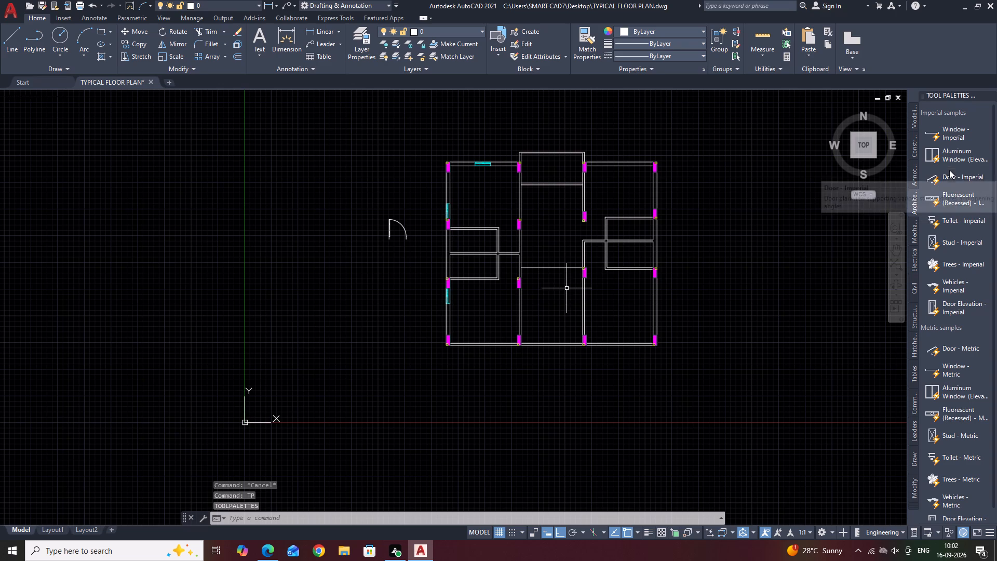
{"action": "left_click", "coordinate": [949, 179]}
{"action": "left_click", "coordinate": [724, 238]}
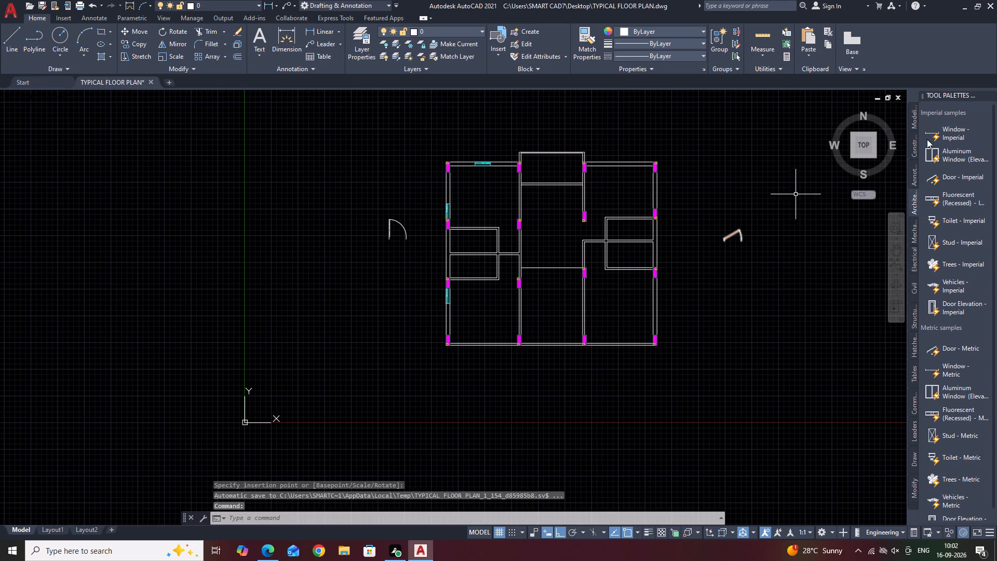
{"action": "left_click", "coordinate": [990, 95]}
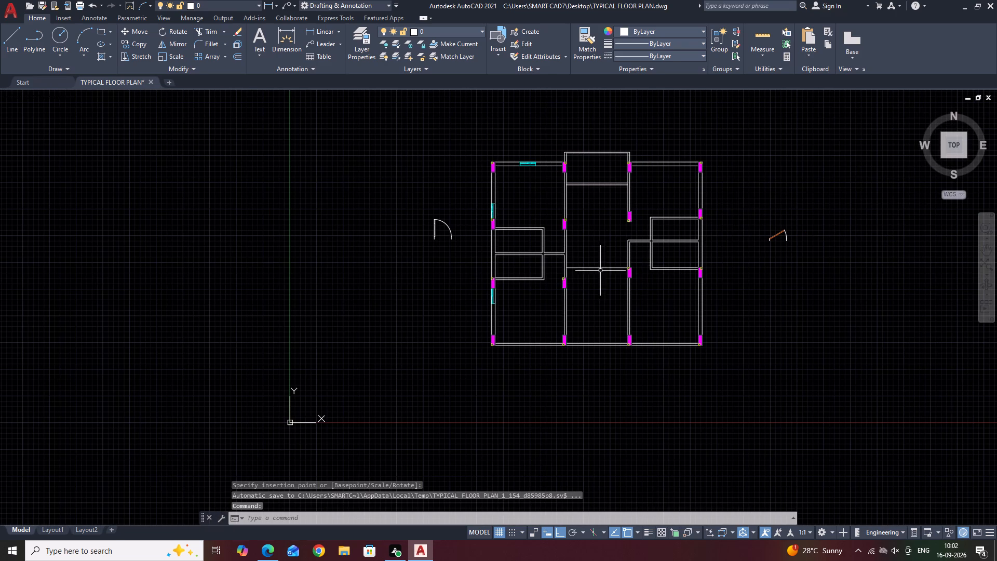
Examine the new door east of the plan, checking its leaf colour and its grips.
{"action": "scroll", "coordinate": [435, 239], "scroll_direction": "up", "scroll_amount": 1}
{"action": "middle_click_drag", "start_coordinate": [642, 242], "coordinate": [394, 178]}
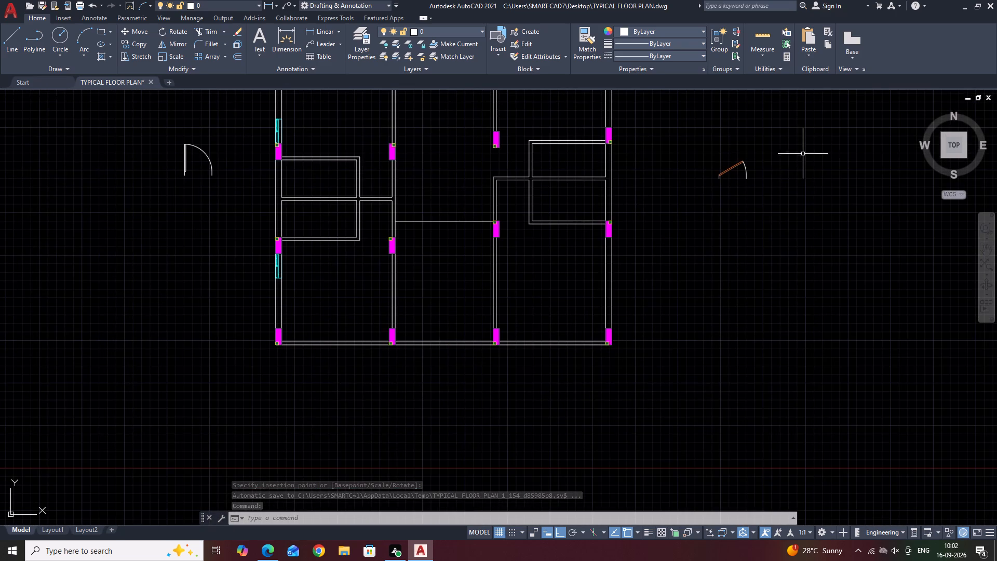
{"action": "scroll", "coordinate": [803, 154], "scroll_direction": "up", "scroll_amount": 2}
{"action": "scroll", "coordinate": [595, 190], "scroll_direction": "up", "scroll_amount": 1}
{"action": "left_click", "coordinate": [615, 199]}
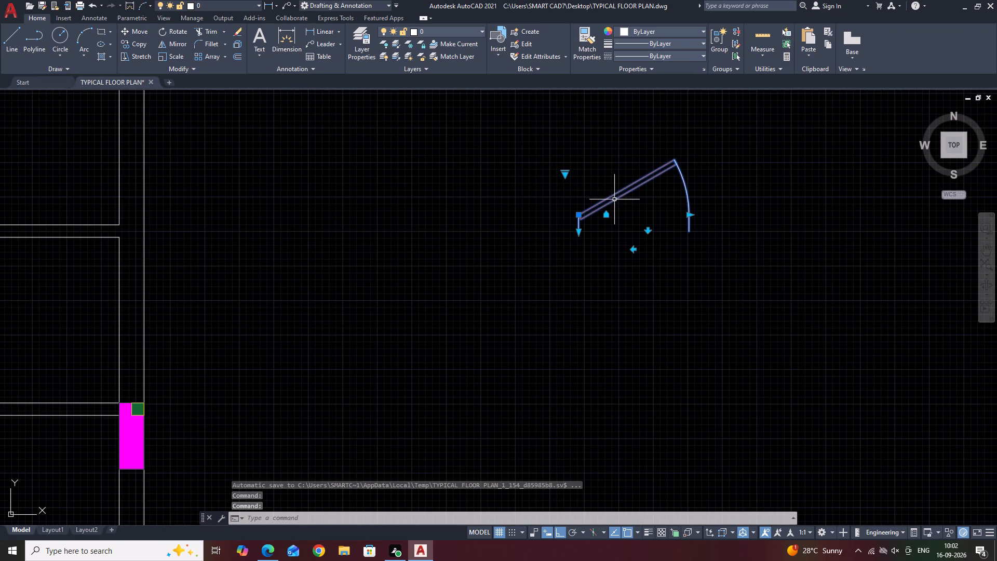
{"action": "middle_click_drag", "start_coordinate": [681, 217], "coordinate": [693, 257]}
{"action": "scroll", "coordinate": [694, 242], "scroll_direction": "down", "scroll_amount": 5}
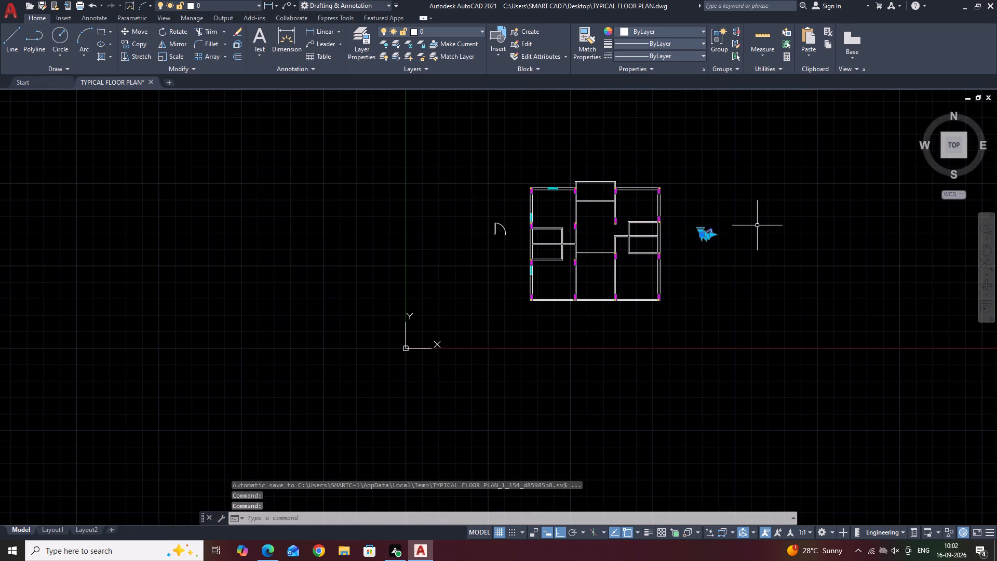
{"action": "key", "text": "Escape"}
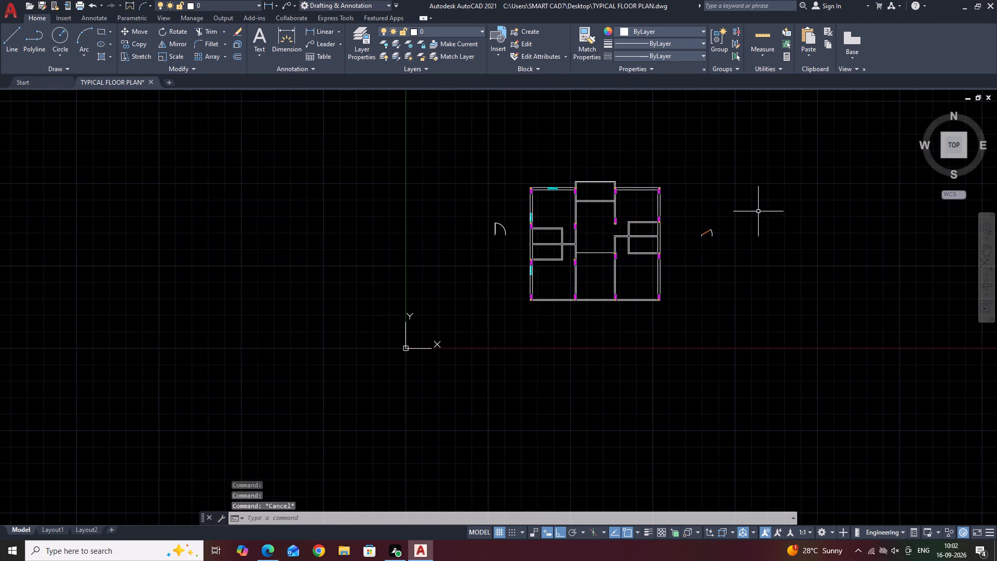
Undo the extra door insertion east of the plan and the leaf colour edit in the Door - Imperial block.
{"action": "key", "text": "ctrl+z"}
{"action": "key", "text": "ctrl+z"}
{"action": "key", "text": "ctrl+z"}
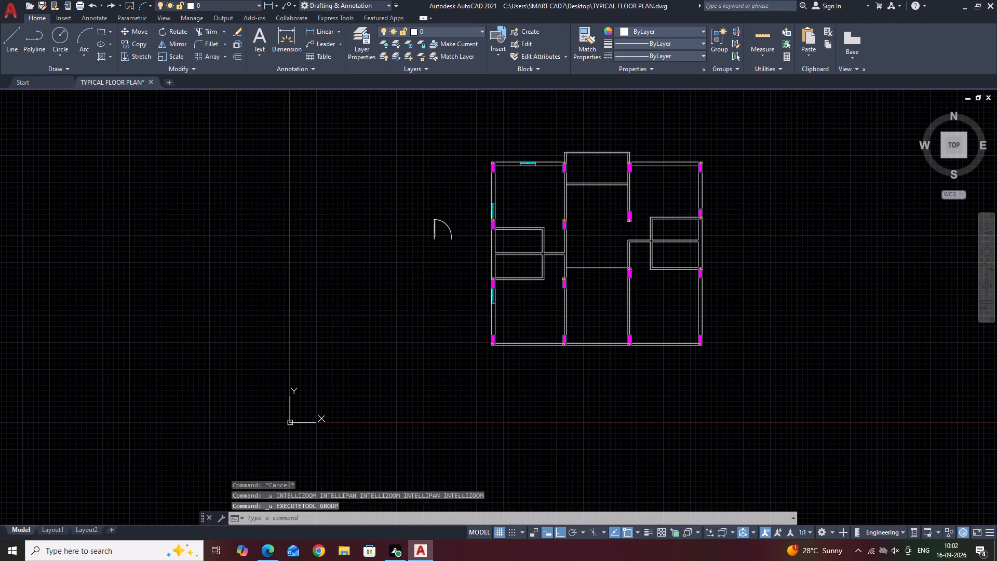
{"action": "key", "text": "ctrl+z"}
{"action": "key", "text": "ctrl+z"}
{"action": "key", "text": "ctrl+z"}
{"action": "key", "text": "ctrl+z"}
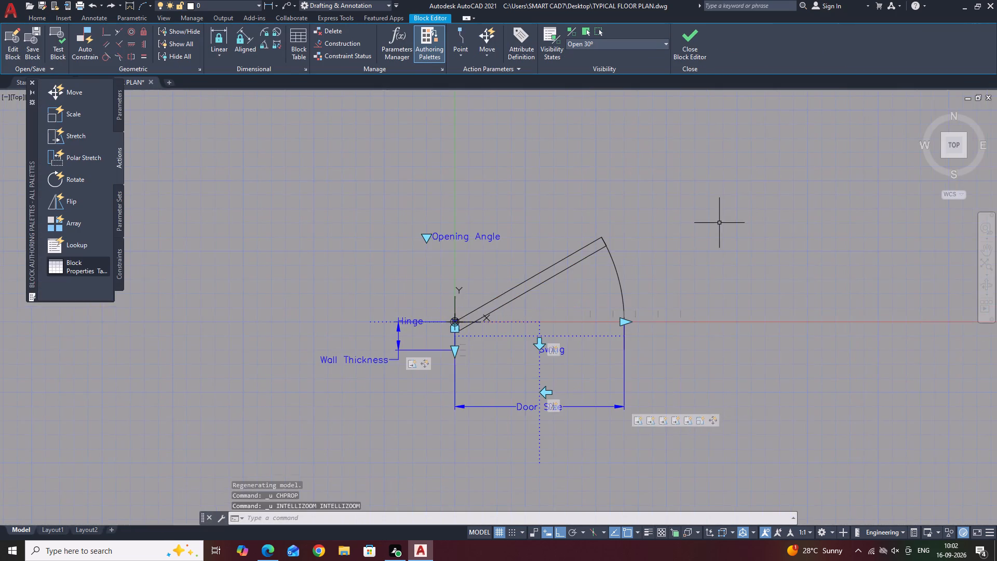
{"action": "key", "text": "ctrl+z"}
Move the 90° door from west of the plan to the passage wall corner beside the upper small west-side room.
{"action": "scroll", "coordinate": [482, 285], "scroll_direction": "up", "scroll_amount": 2}
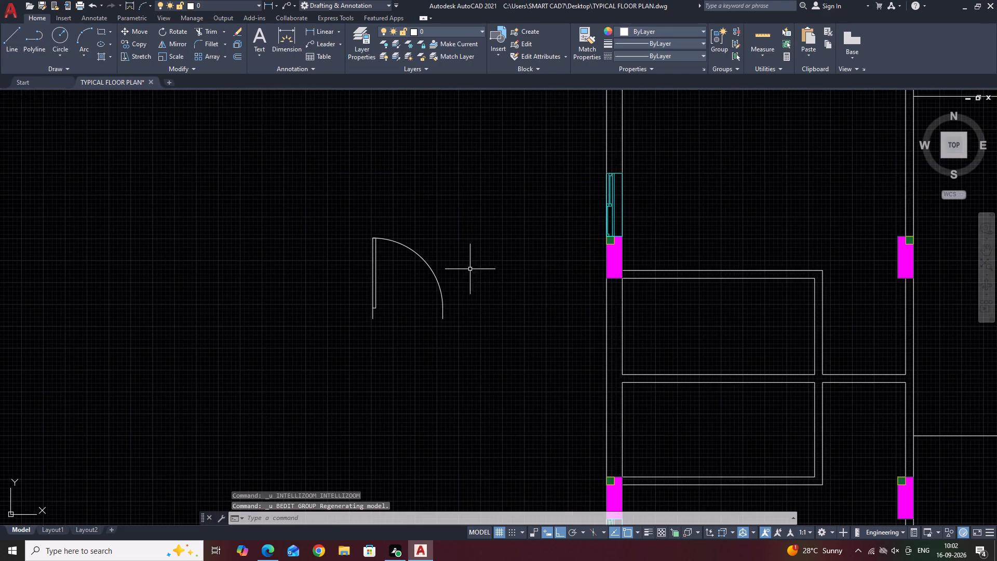
{"action": "scroll", "coordinate": [467, 222], "scroll_direction": "up", "scroll_amount": 1}
{"action": "middle_click_drag", "start_coordinate": [467, 198], "coordinate": [433, 271]}
{"action": "scroll", "coordinate": [455, 172], "scroll_direction": "down", "scroll_amount": 3}
{"action": "scroll", "coordinate": [440, 199], "scroll_direction": "up", "scroll_amount": 1}
{"action": "left_click", "coordinate": [446, 186]}
{"action": "left_click_drag", "start_coordinate": [379, 264], "coordinate": [384, 266]}
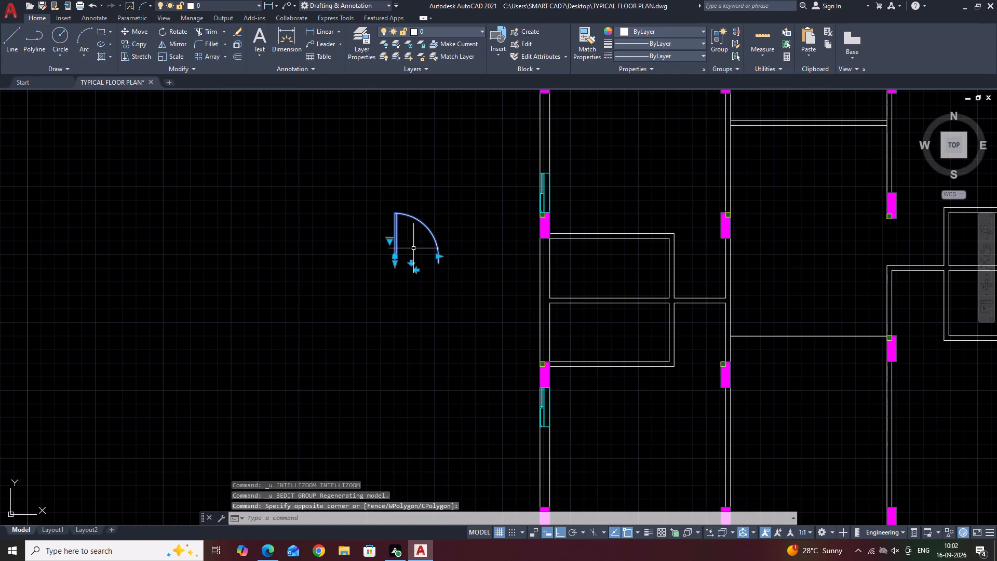
{"action": "key", "text": "m"}
{"action": "key", "text": "space"}
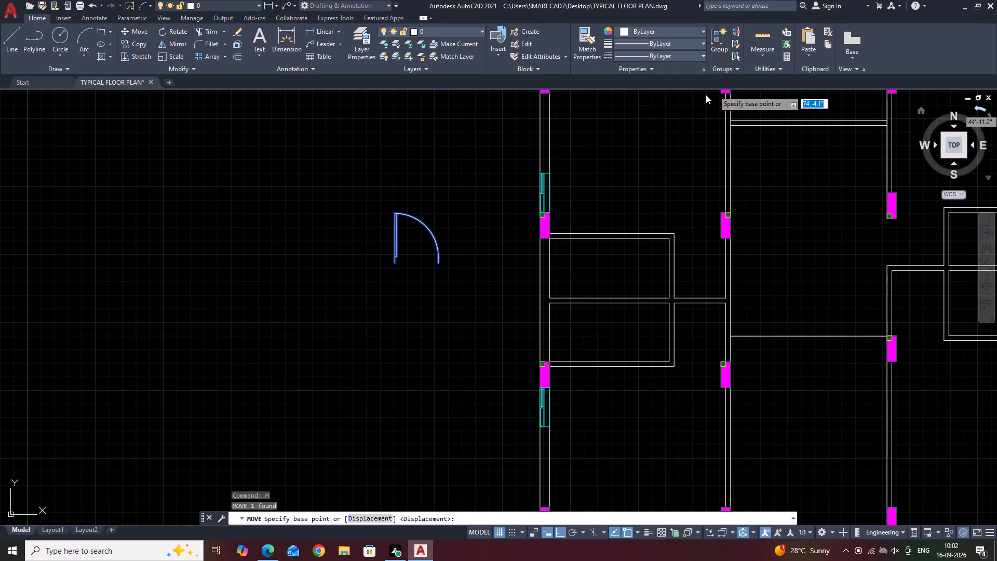
{"action": "left_click", "coordinate": [395, 265]}
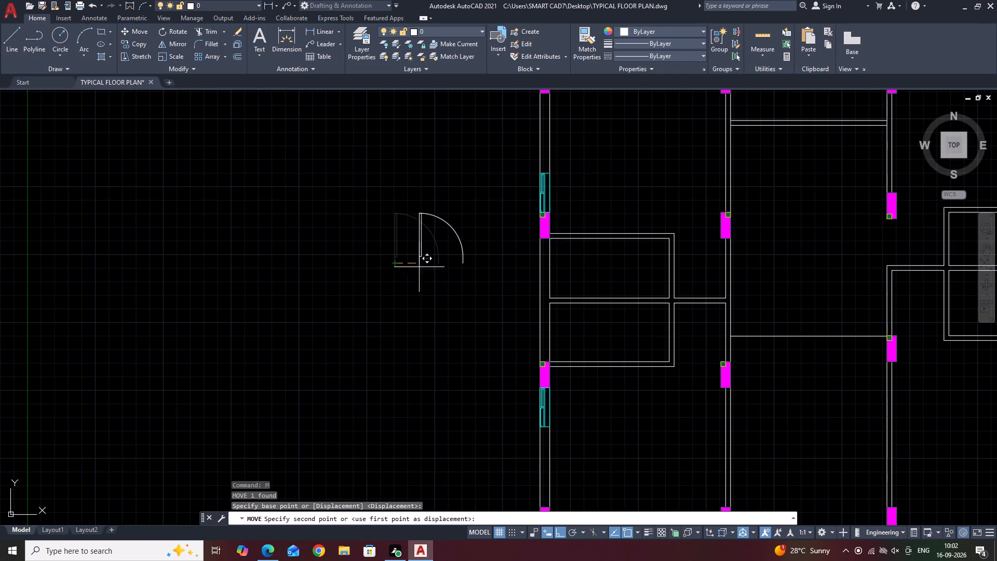
{"action": "scroll", "coordinate": [663, 305], "scroll_direction": "up", "scroll_amount": 2}
{"action": "left_click", "coordinate": [686, 287]}
{"action": "middle_click_drag", "start_coordinate": [712, 306], "coordinate": [692, 312]}
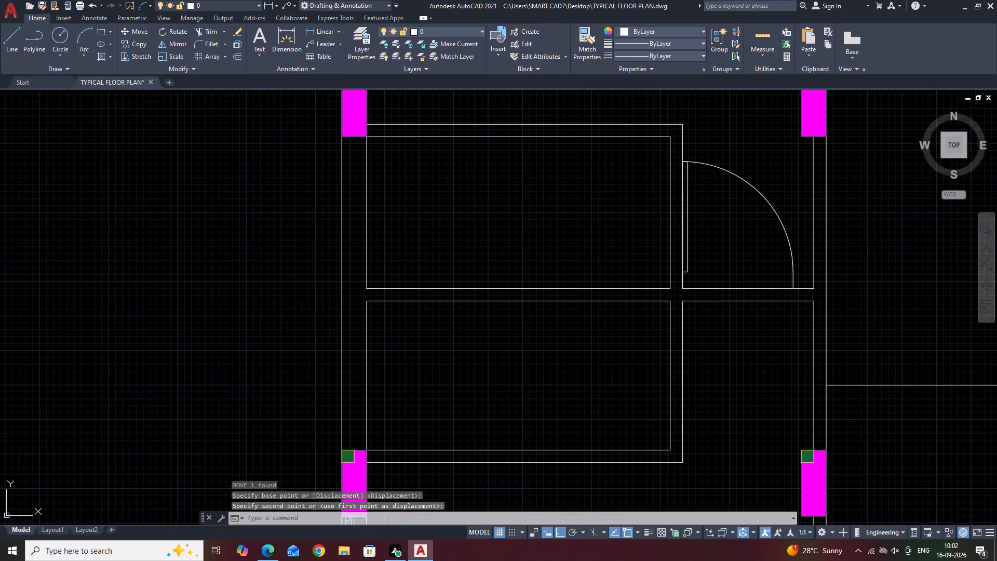
Move the door onto the midpoint of the short passage wall's south face.
{"action": "middle_click_drag", "start_coordinate": [692, 312], "coordinate": [412, 333]}
{"action": "left_click", "coordinate": [503, 249]}
{"action": "left_click", "coordinate": [480, 267]}
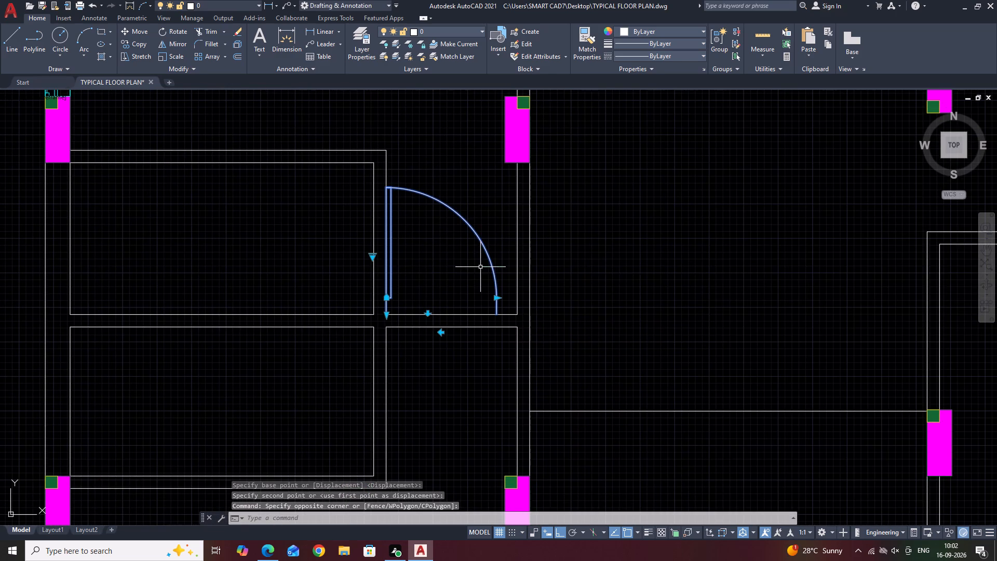
{"action": "middle_click_drag", "start_coordinate": [536, 295], "coordinate": [584, 351]}
{"action": "key", "text": "m"}
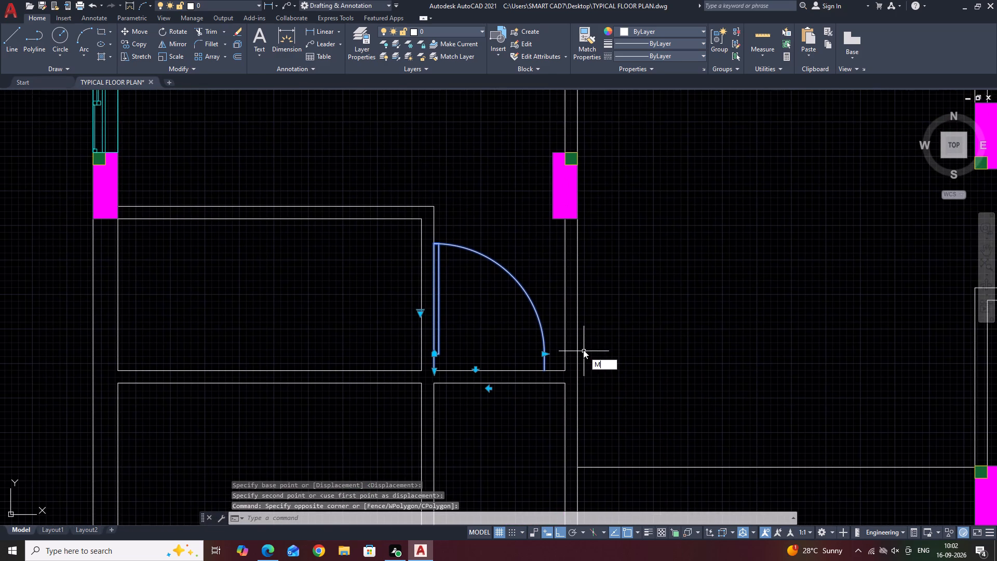
{"action": "key", "text": "space"}
{"action": "left_click", "coordinate": [481, 371]}
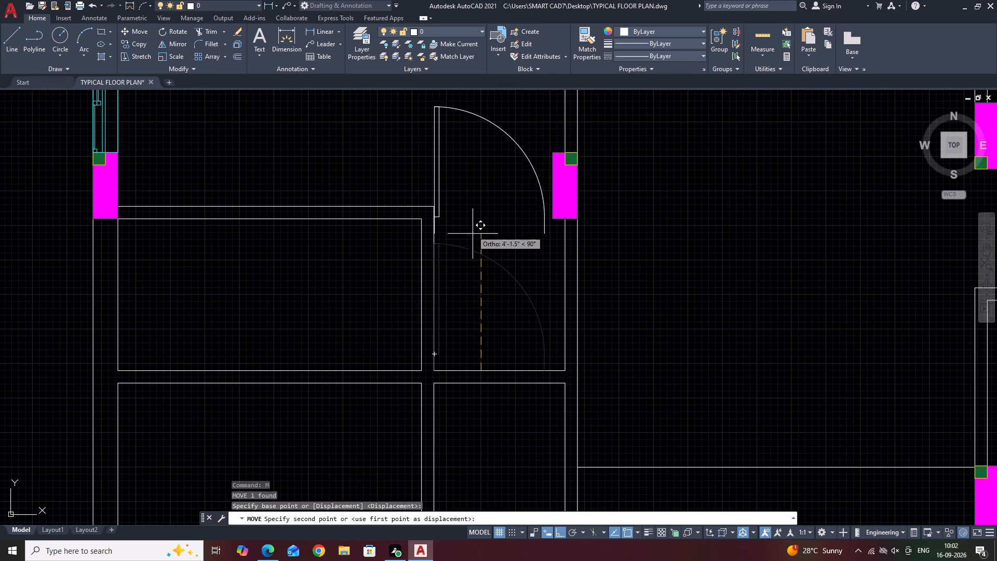
{"action": "left_click", "coordinate": [501, 384]}
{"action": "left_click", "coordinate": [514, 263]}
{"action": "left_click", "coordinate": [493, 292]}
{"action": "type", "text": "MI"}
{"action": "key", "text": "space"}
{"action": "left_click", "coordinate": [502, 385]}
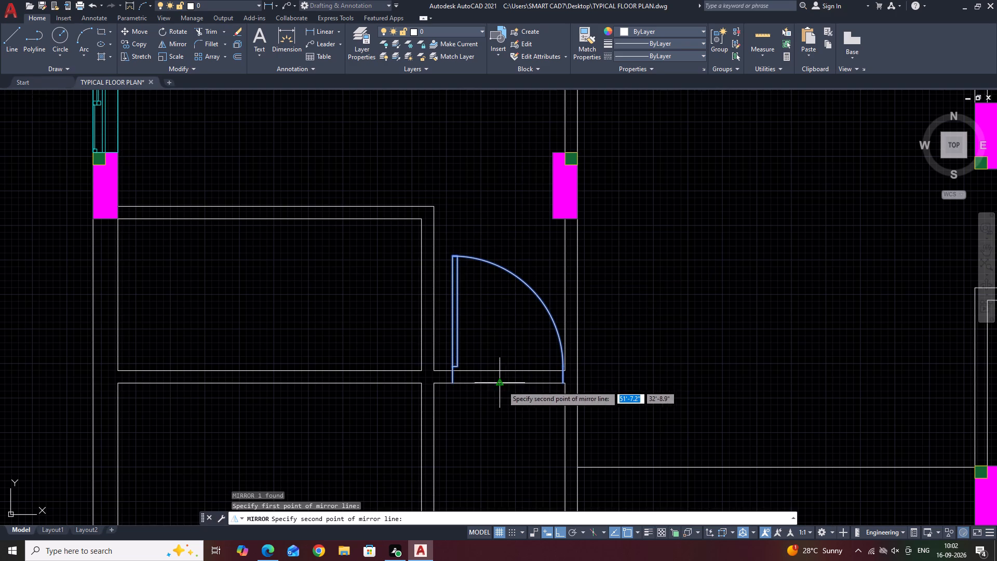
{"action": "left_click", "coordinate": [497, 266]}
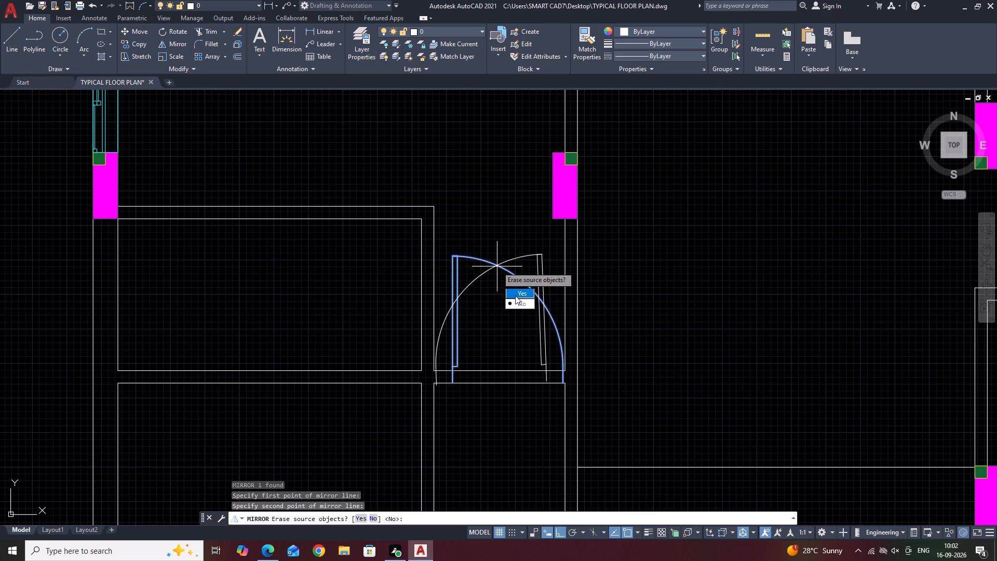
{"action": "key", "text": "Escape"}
Mirror the door about a vertical line through the short passage wall's midpoint, erasing the source door.
{"action": "left_click", "coordinate": [524, 289]}
{"action": "left_click", "coordinate": [516, 270]}
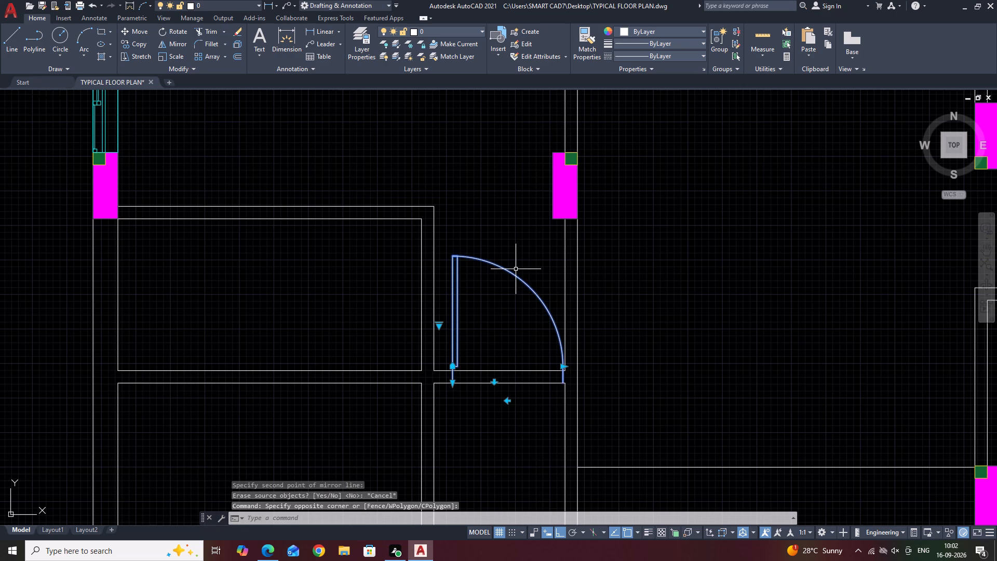
{"action": "key", "text": "m"}
{"action": "key", "text": "i"}
{"action": "key", "text": "space"}
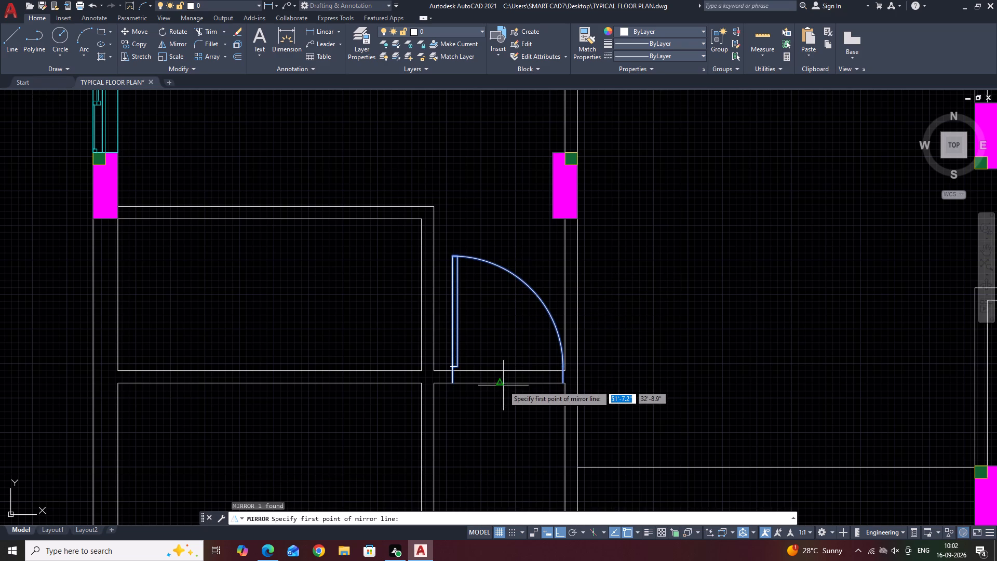
{"action": "left_click", "coordinate": [500, 384]}
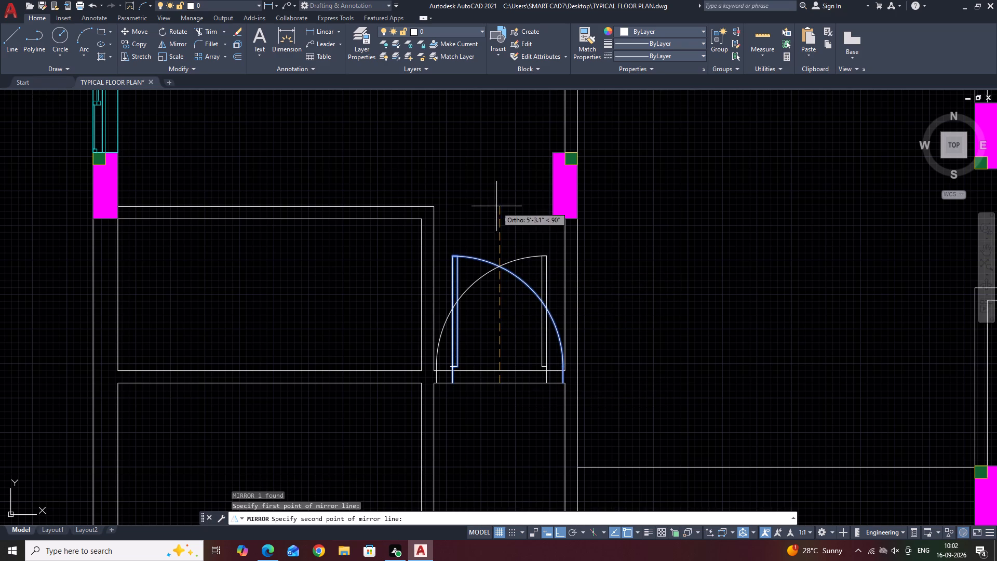
{"action": "left_click", "coordinate": [483, 138]}
{"action": "left_click_drag", "start_coordinate": [497, 169], "coordinate": [484, 138]}
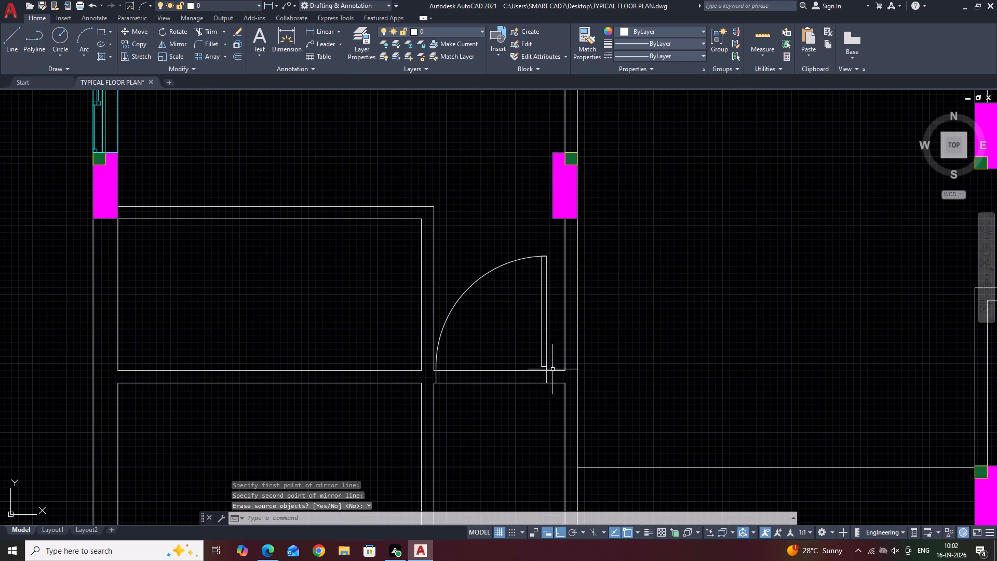
Draw a line 1" west from the east end of the short passage wall's south face and north across the wall thickness.
{"action": "middle_click_drag", "start_coordinate": [565, 383], "coordinate": [588, 336]}
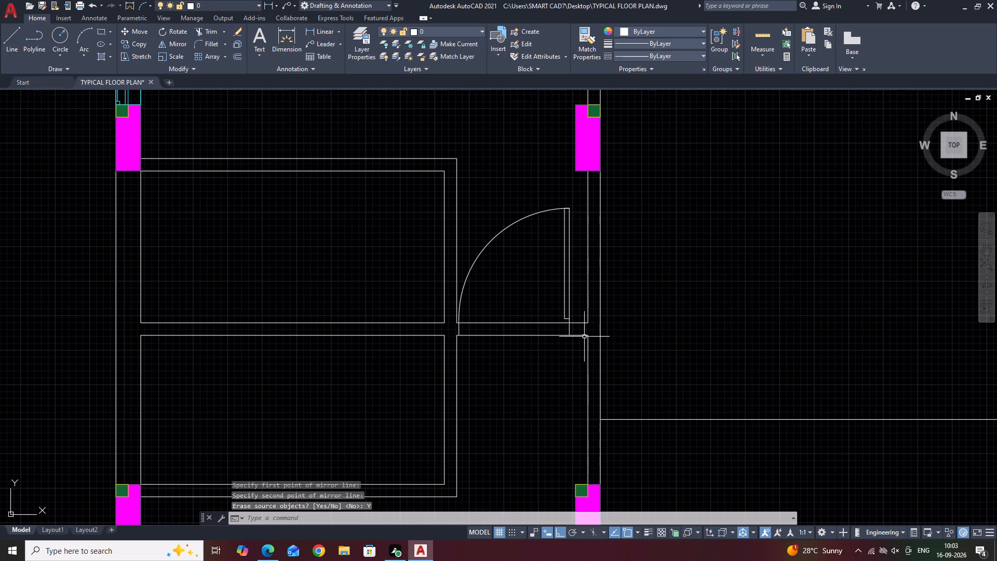
{"action": "left_click", "coordinate": [569, 302]}
{"action": "key", "text": "Escape"}
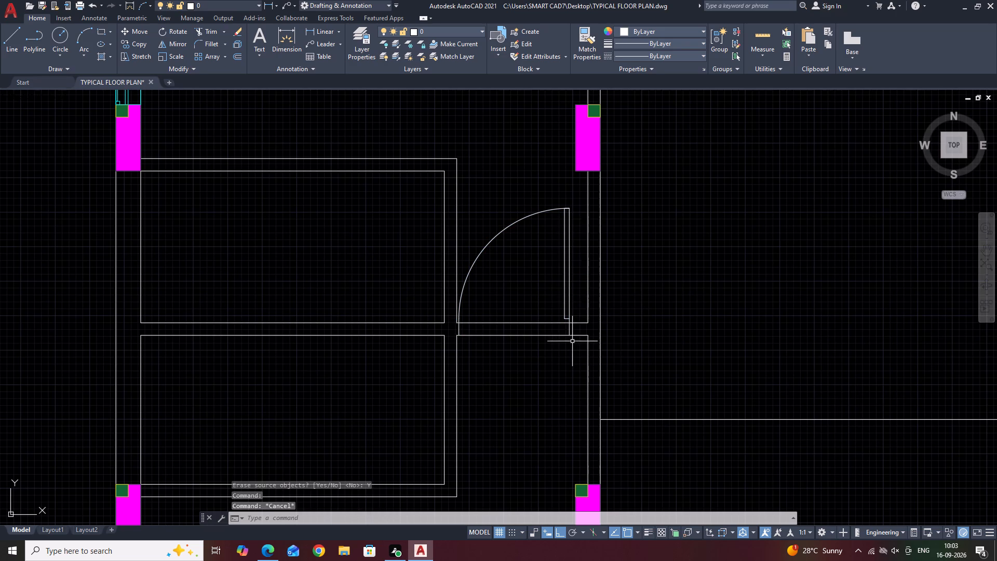
{"action": "key", "text": "l"}
{"action": "key", "text": "space"}
{"action": "scroll", "coordinate": [572, 342], "scroll_direction": "up", "scroll_amount": 3}
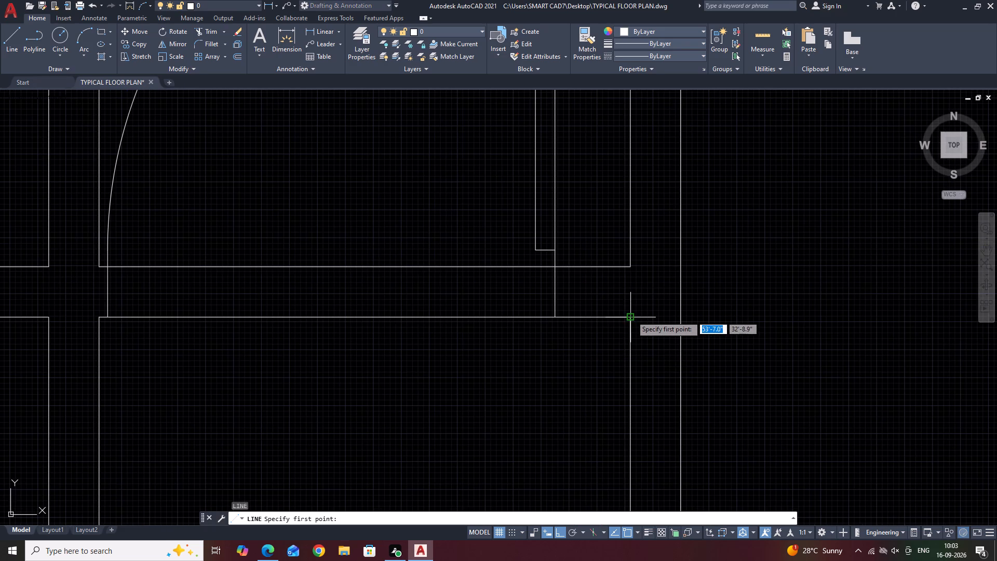
{"action": "left_click", "coordinate": [631, 316]}
{"action": "key", "text": "1"}
{"action": "key", "text": "space"}
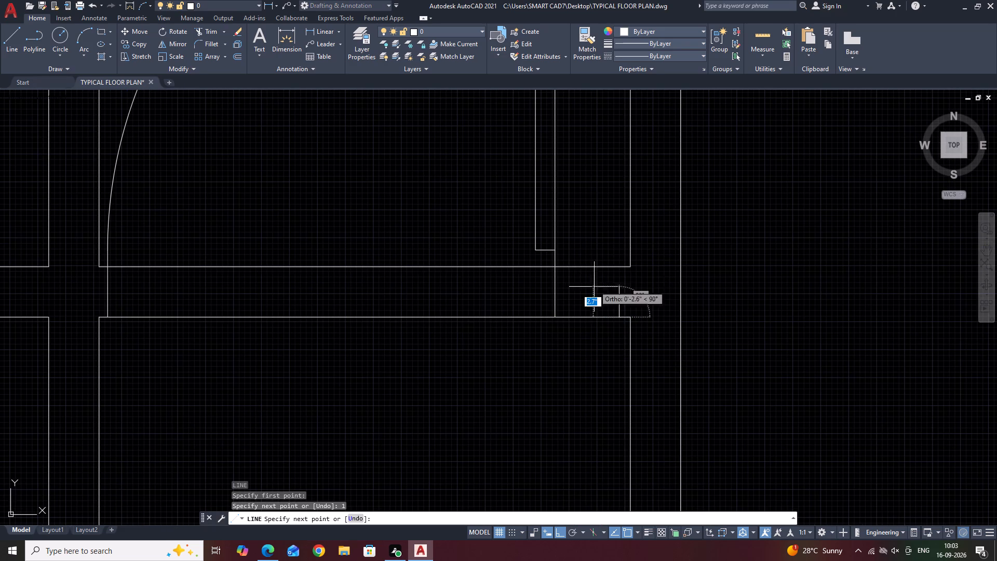
{"action": "left_click", "coordinate": [620, 268]}
{"action": "key", "text": "Escape"}
Move the mirrored door by its hinge-side end toward the new jamb line at the passage wall's east end.
{"action": "left_click", "coordinate": [581, 210]}
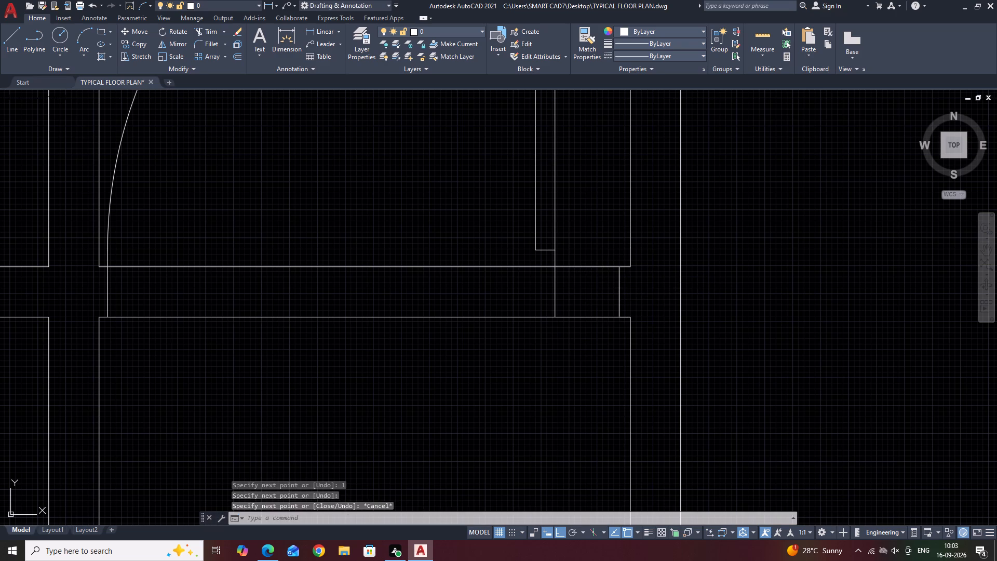
{"action": "left_click", "coordinate": [512, 223]}
{"action": "key", "text": "m"}
{"action": "key", "text": "space"}
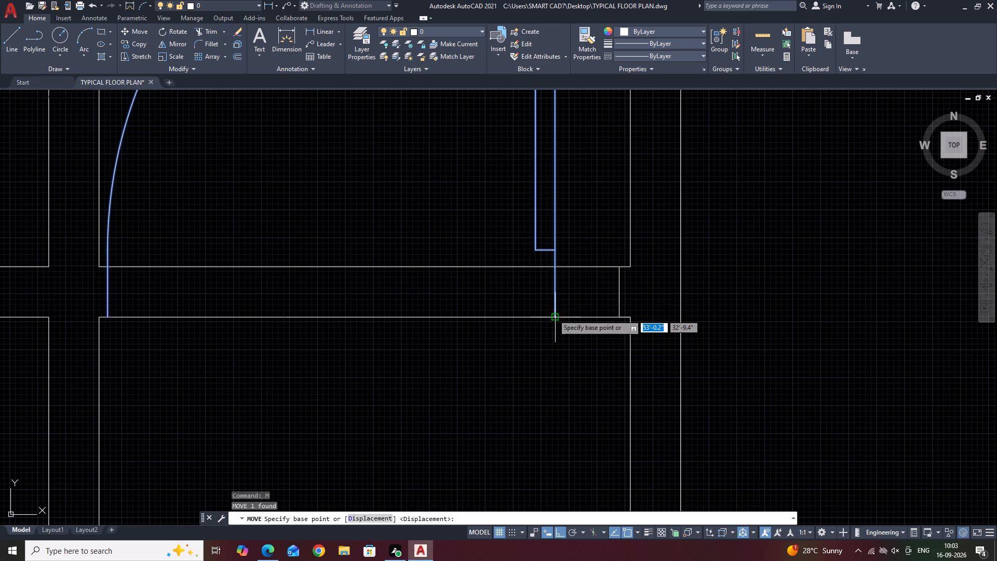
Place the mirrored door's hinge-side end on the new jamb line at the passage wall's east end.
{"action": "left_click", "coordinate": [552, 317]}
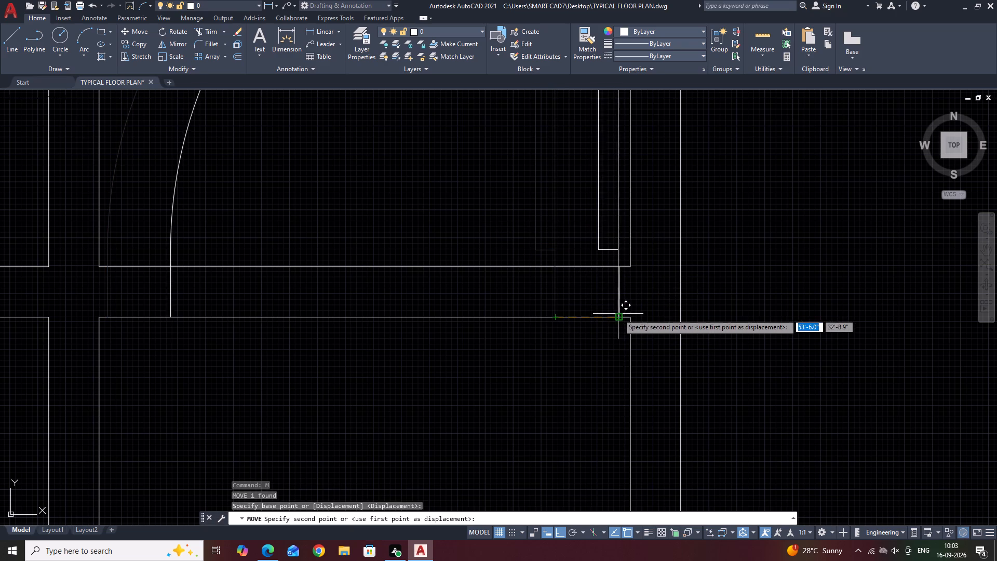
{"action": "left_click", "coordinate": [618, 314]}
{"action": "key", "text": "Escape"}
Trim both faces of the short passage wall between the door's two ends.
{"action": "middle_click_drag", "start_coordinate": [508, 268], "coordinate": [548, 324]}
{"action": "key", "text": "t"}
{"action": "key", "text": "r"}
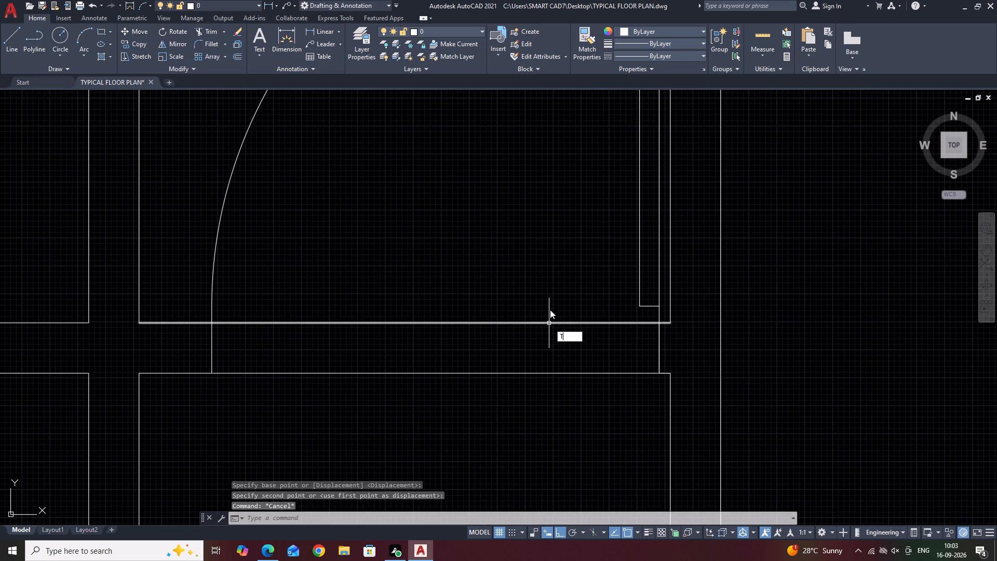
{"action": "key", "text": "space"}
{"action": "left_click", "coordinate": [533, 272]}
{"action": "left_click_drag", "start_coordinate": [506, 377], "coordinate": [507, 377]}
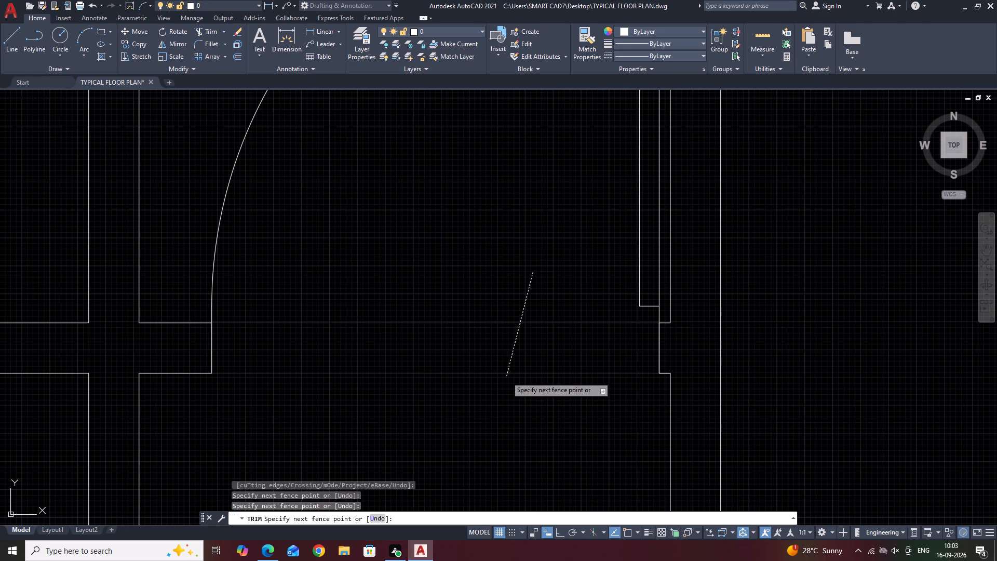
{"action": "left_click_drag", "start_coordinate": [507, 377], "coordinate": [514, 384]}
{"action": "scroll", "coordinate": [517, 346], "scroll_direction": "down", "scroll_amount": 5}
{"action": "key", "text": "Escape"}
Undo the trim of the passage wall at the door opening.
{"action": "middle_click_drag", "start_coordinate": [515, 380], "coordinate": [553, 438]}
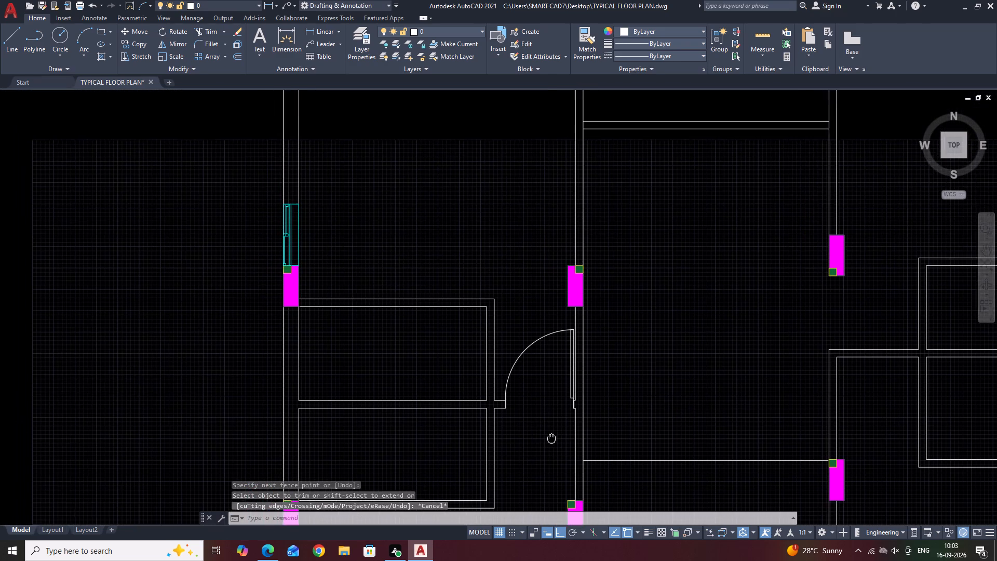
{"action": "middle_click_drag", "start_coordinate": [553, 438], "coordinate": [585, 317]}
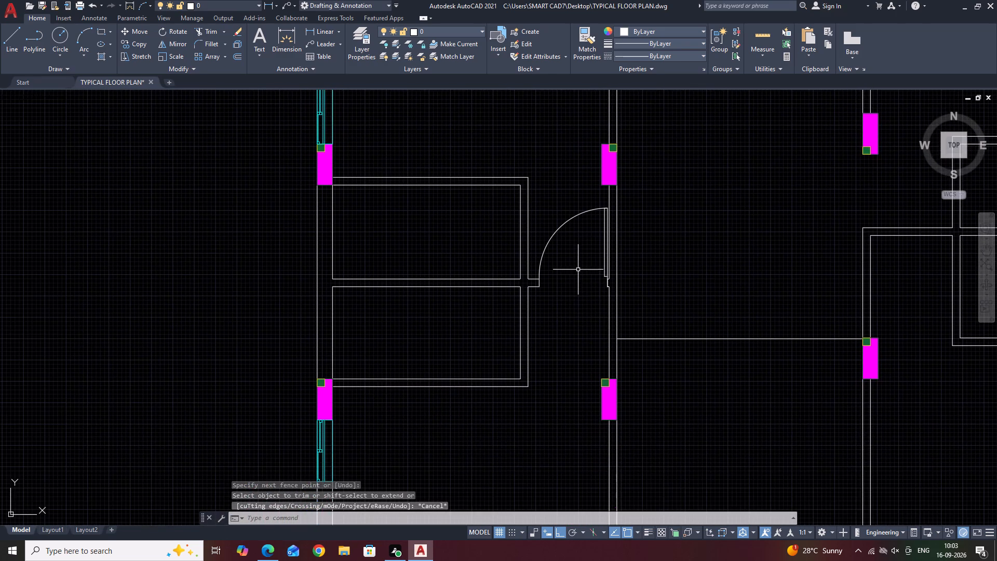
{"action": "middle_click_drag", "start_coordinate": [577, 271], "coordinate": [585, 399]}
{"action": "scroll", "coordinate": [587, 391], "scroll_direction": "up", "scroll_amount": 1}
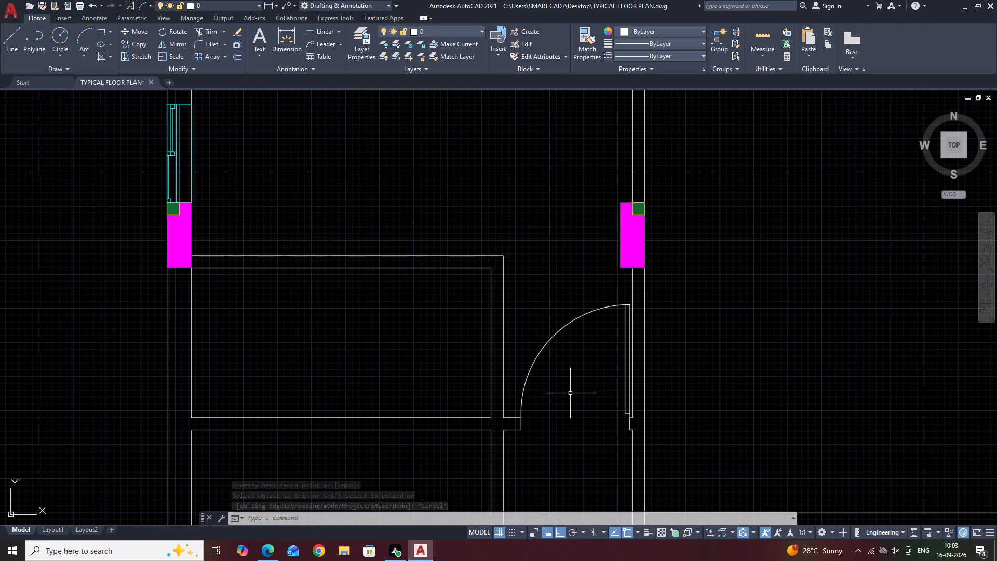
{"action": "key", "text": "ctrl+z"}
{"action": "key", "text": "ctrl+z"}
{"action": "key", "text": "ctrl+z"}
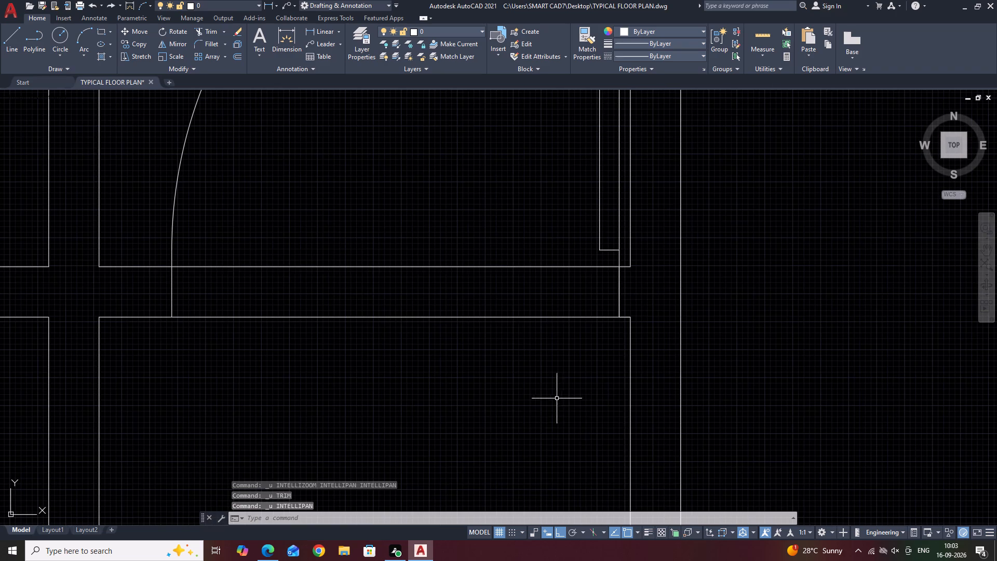
Move the door by its hinge-side end to the southwest corner of the column just north of the passage wall.
{"action": "middle_click_drag", "start_coordinate": [539, 359], "coordinate": [575, 486]}
{"action": "scroll", "coordinate": [571, 340], "scroll_direction": "down", "scroll_amount": 4}
{"action": "middle_click_drag", "start_coordinate": [561, 281], "coordinate": [568, 350]}
{"action": "left_click_drag", "start_coordinate": [570, 379], "coordinate": [562, 364]}
{"action": "left_click", "coordinate": [533, 317]}
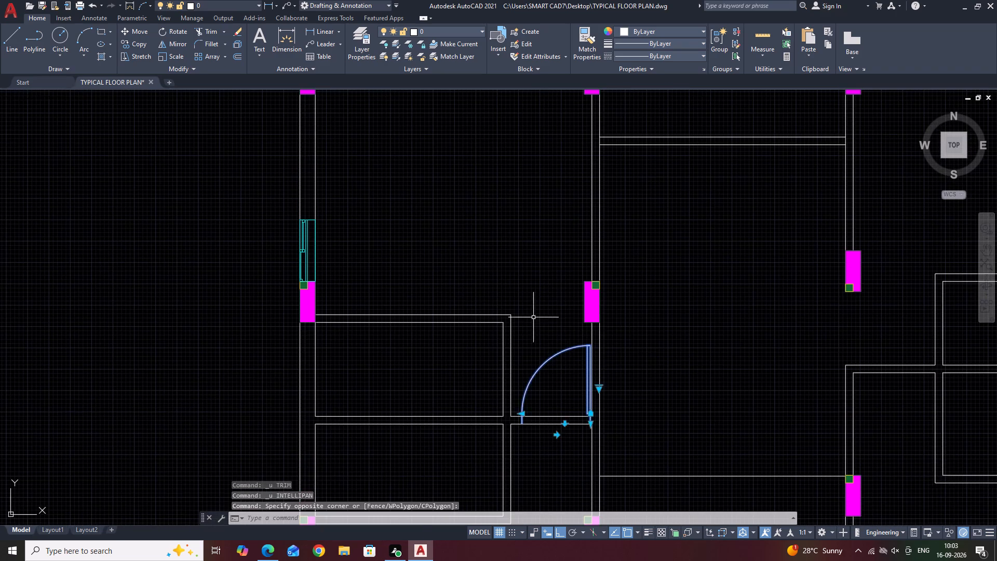
{"action": "middle_click_drag", "start_coordinate": [552, 341], "coordinate": [569, 400]}
{"action": "key", "text": "m"}
{"action": "key", "text": "space"}
{"action": "left_click", "coordinate": [606, 484]}
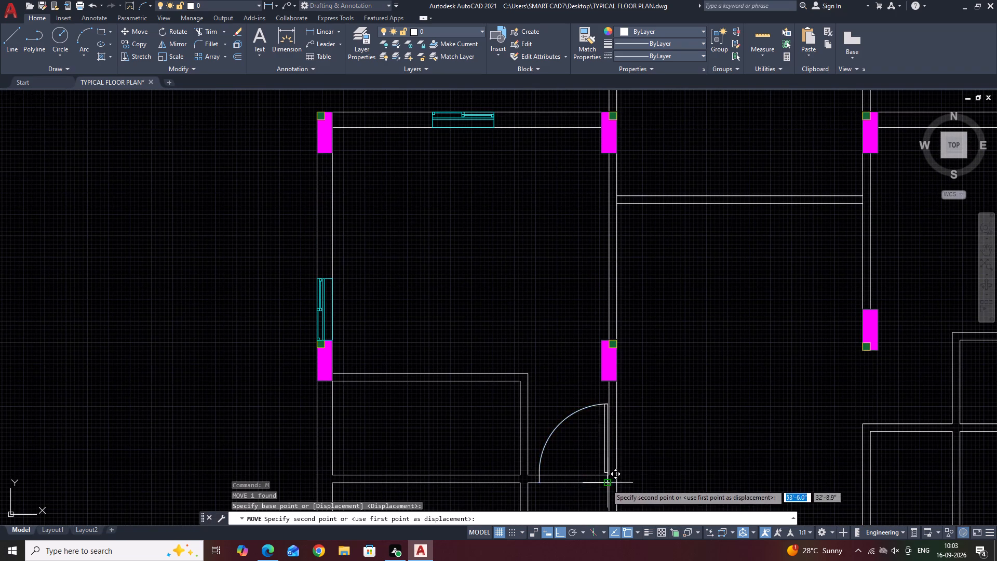
{"action": "scroll", "coordinate": [596, 388], "scroll_direction": "up", "scroll_amount": 3}
{"action": "left_click", "coordinate": [613, 362]}
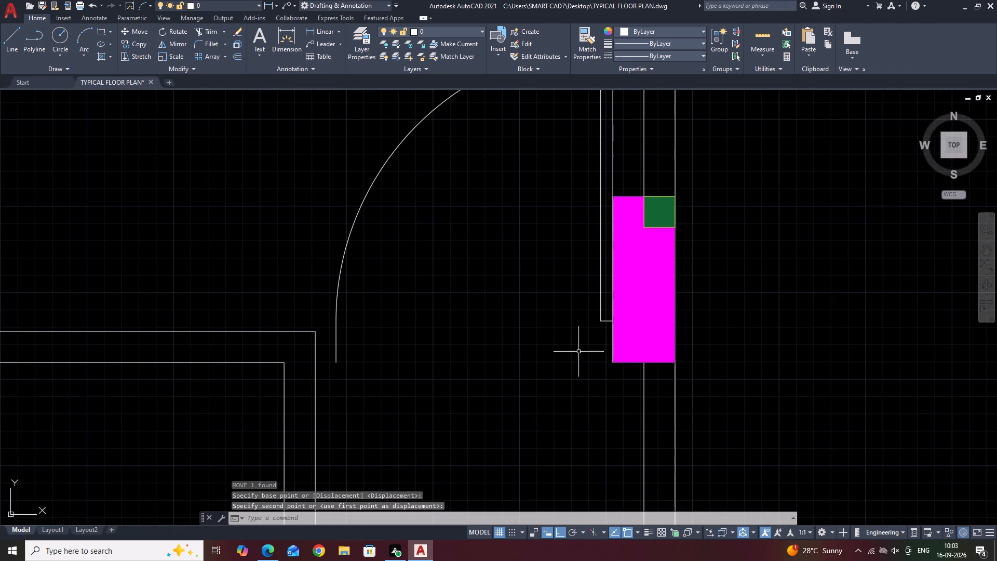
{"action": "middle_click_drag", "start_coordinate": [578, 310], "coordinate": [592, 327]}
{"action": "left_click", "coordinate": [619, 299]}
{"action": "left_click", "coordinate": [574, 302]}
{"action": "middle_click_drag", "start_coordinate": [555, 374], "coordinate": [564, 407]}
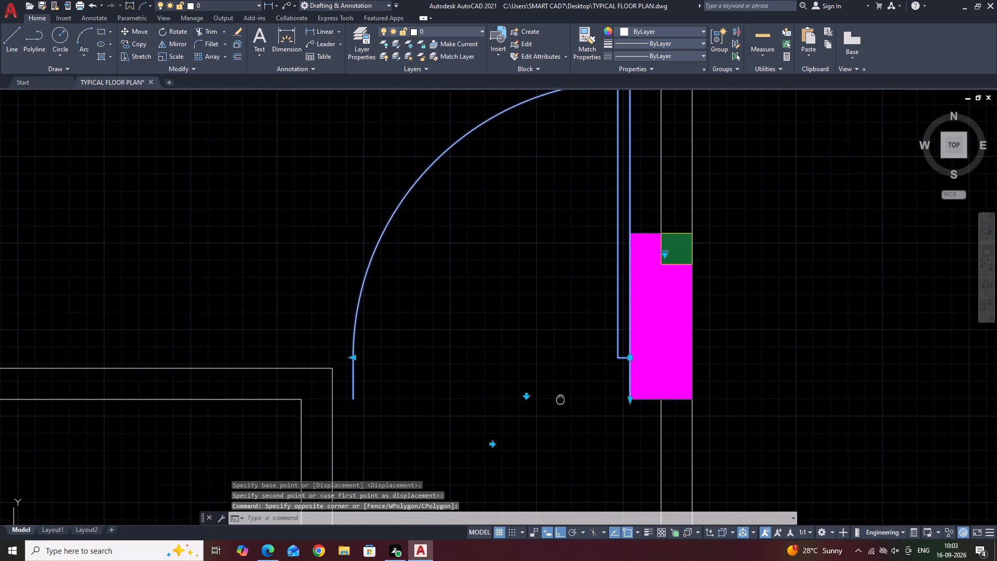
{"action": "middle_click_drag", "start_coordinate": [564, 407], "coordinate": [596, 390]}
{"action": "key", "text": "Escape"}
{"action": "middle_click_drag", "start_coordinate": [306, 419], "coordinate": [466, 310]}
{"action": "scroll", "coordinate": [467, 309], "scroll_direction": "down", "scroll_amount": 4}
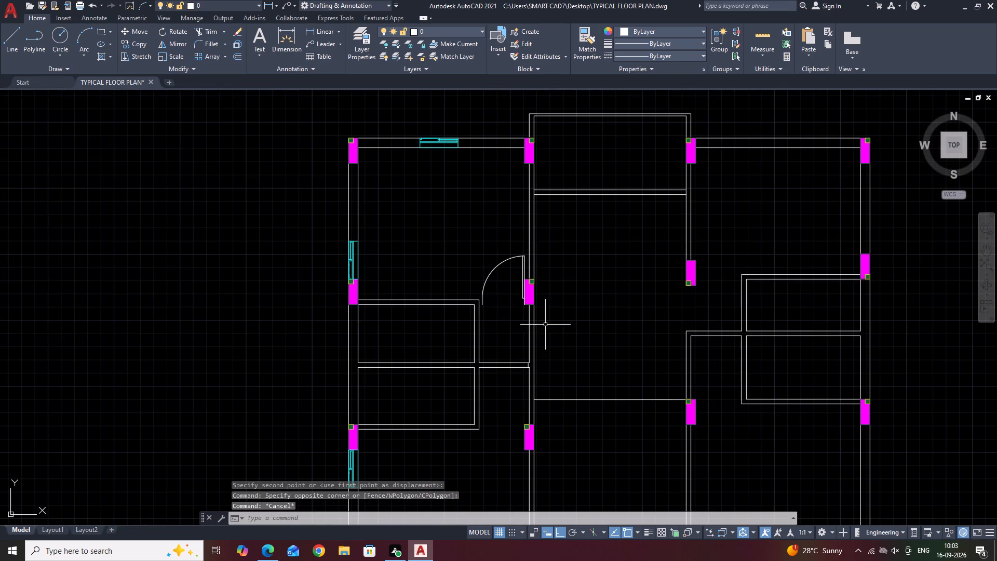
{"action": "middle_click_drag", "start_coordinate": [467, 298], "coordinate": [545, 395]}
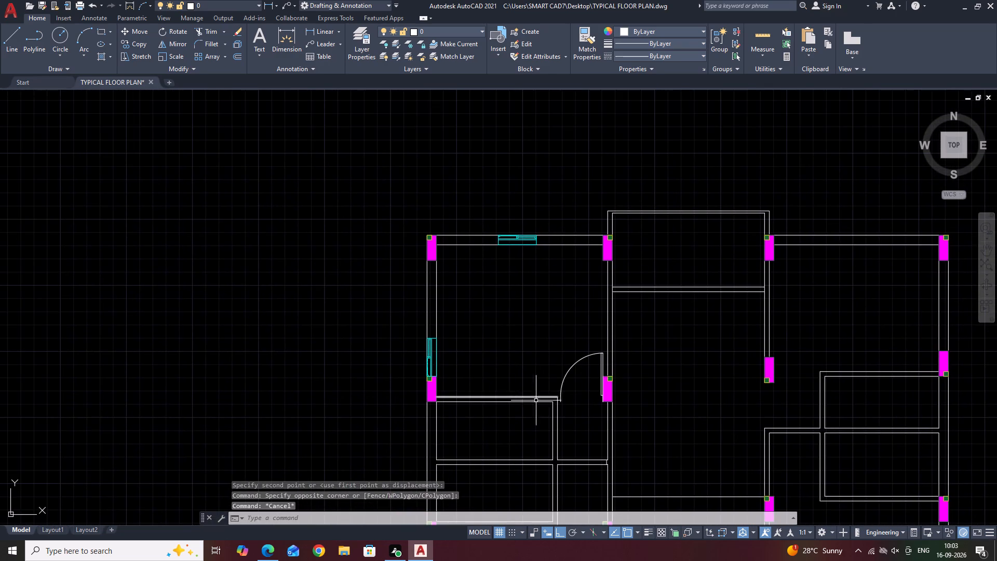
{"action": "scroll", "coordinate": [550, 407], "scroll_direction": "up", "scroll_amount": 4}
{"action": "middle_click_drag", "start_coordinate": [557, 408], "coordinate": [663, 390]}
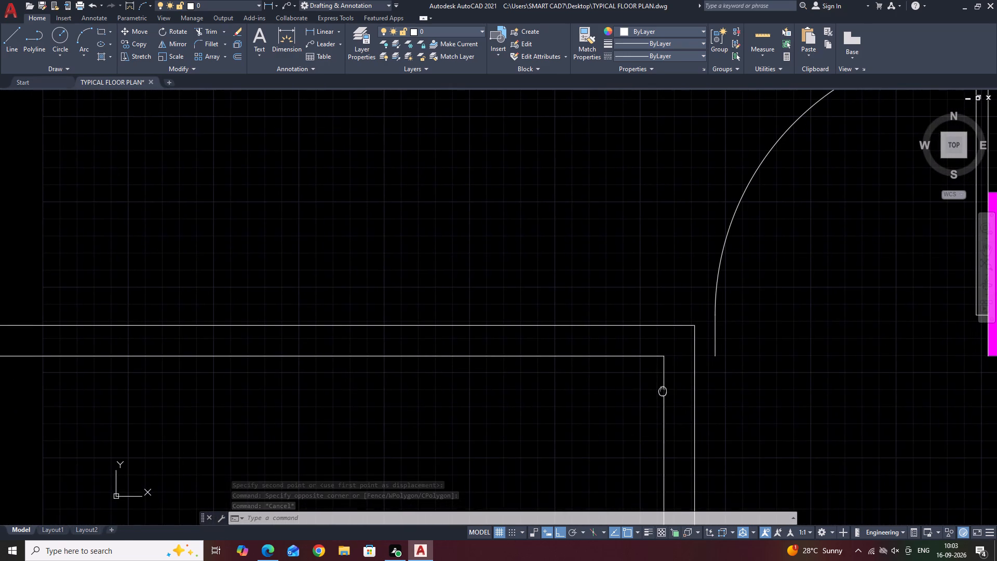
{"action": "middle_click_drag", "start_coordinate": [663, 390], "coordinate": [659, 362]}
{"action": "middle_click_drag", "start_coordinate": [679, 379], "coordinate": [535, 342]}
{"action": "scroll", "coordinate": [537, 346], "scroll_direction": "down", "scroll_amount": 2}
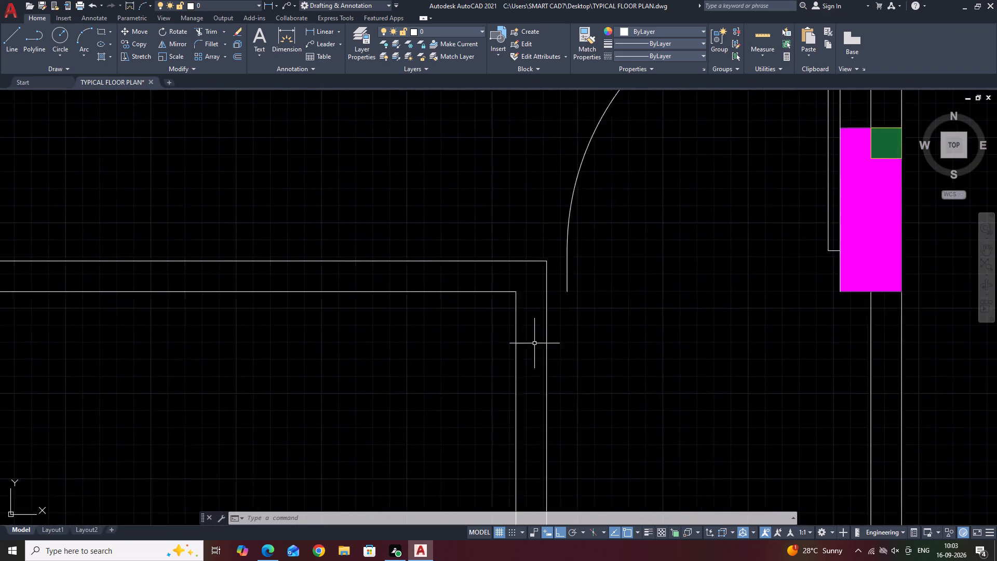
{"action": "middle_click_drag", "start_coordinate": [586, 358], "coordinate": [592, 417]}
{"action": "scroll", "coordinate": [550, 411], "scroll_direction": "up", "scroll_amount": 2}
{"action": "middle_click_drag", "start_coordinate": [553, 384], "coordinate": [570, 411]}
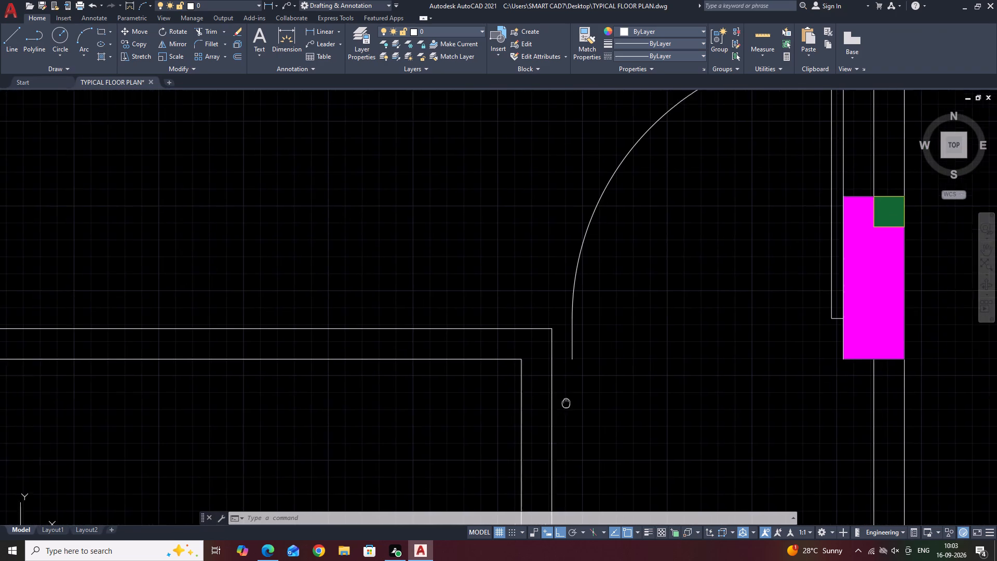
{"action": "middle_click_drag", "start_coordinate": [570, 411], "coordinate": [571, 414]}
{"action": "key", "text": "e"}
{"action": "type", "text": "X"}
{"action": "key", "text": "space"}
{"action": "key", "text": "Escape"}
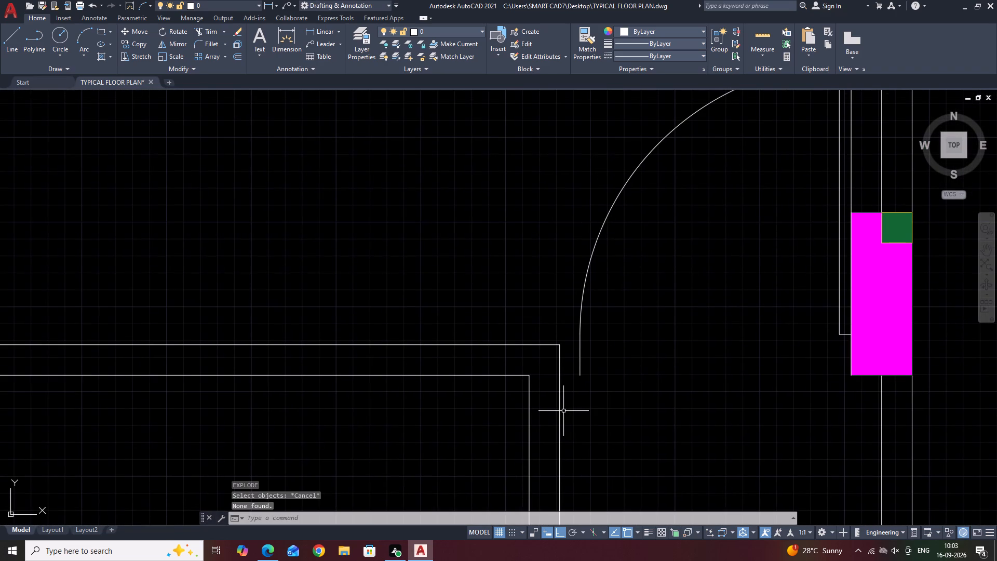
Extend both faces of the horizontal wall west of the door to the door's west end.
{"action": "type", "text": "EX"}
{"action": "key", "text": "space"}
{"action": "left_click", "coordinate": [473, 305]}
{"action": "left_click", "coordinate": [456, 410]}
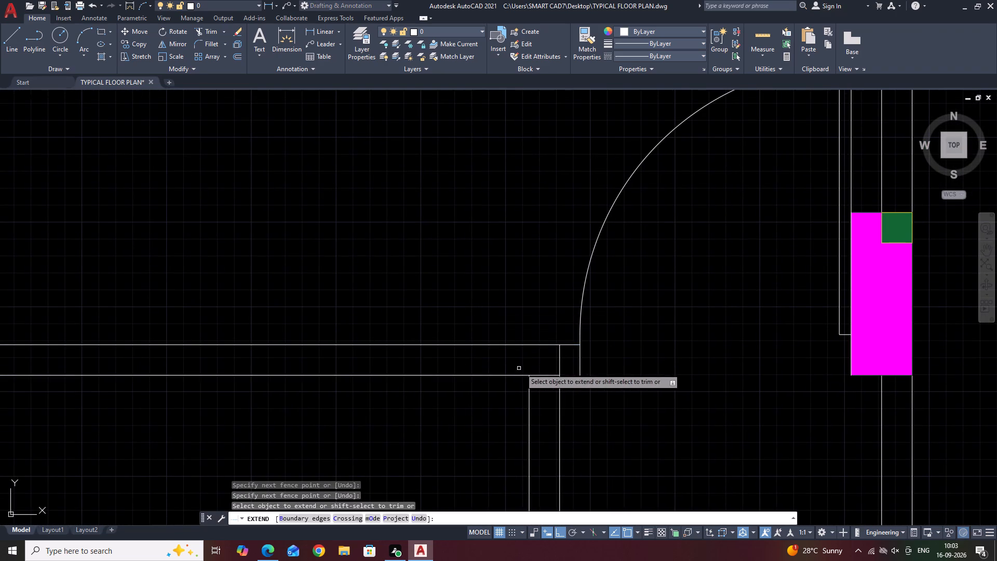
{"action": "left_click", "coordinate": [545, 377]}
{"action": "key", "text": "Escape"}
Trim the leftover wall line segments where the extended horizontal wall meets the vertical wall beside the door.
{"action": "scroll", "coordinate": [530, 349], "scroll_direction": "down", "scroll_amount": 3}
{"action": "scroll", "coordinate": [609, 353], "scroll_direction": "up", "scroll_amount": 2}
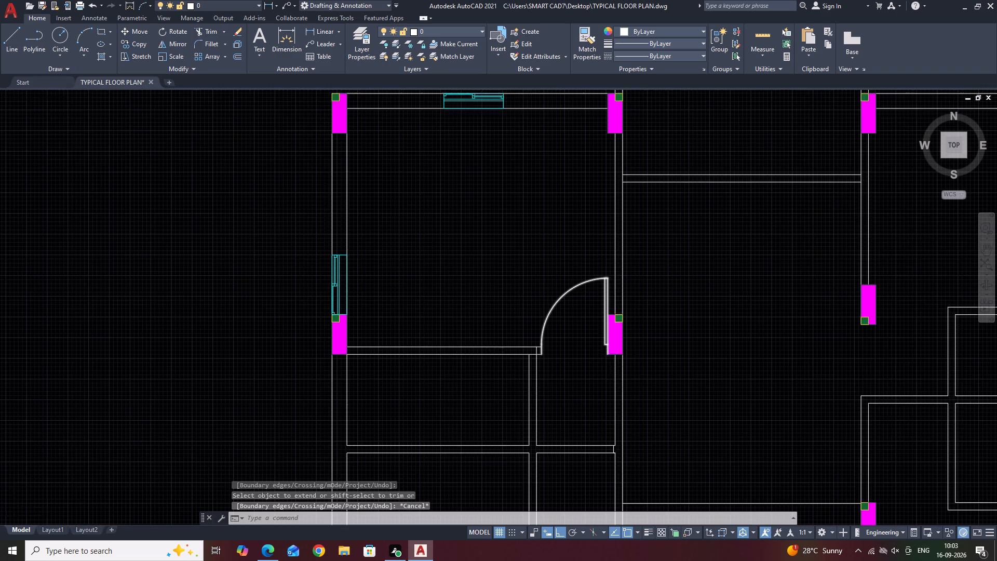
{"action": "scroll", "coordinate": [609, 353], "scroll_direction": "up", "scroll_amount": 1}
{"action": "type", "text": "TR"}
{"action": "key", "text": "space"}
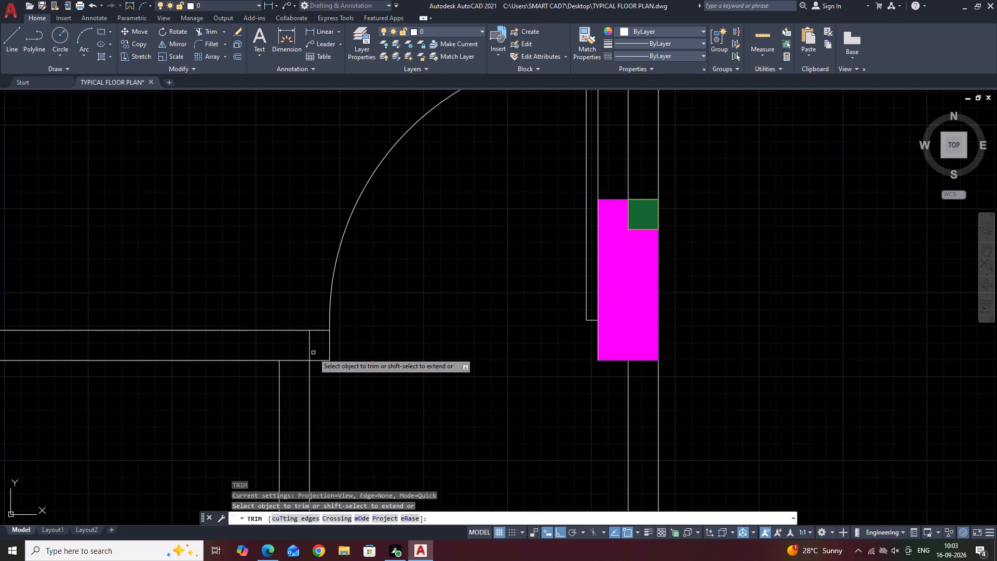
{"action": "left_click", "coordinate": [313, 353]}
{"action": "left_click", "coordinate": [275, 335]}
{"action": "left_click", "coordinate": [290, 362]}
{"action": "scroll", "coordinate": [365, 345], "scroll_direction": "down", "scroll_amount": 4}
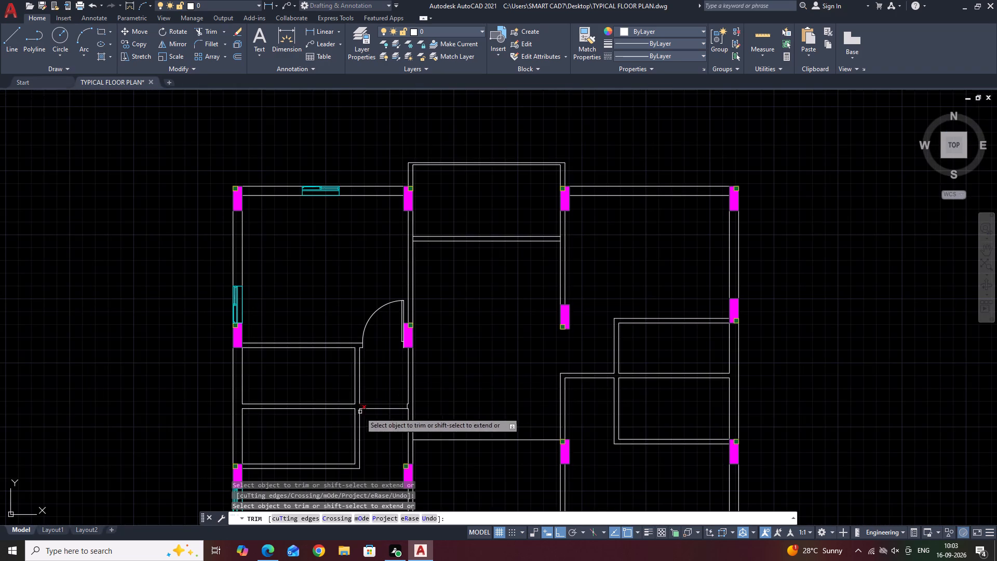
{"action": "scroll", "coordinate": [403, 415], "scroll_direction": "up", "scroll_amount": 3}
{"action": "key", "text": "Escape"}
Delete the jamb line at the east end of the short passage wall.
{"action": "scroll", "coordinate": [409, 385], "scroll_direction": "up", "scroll_amount": 2}
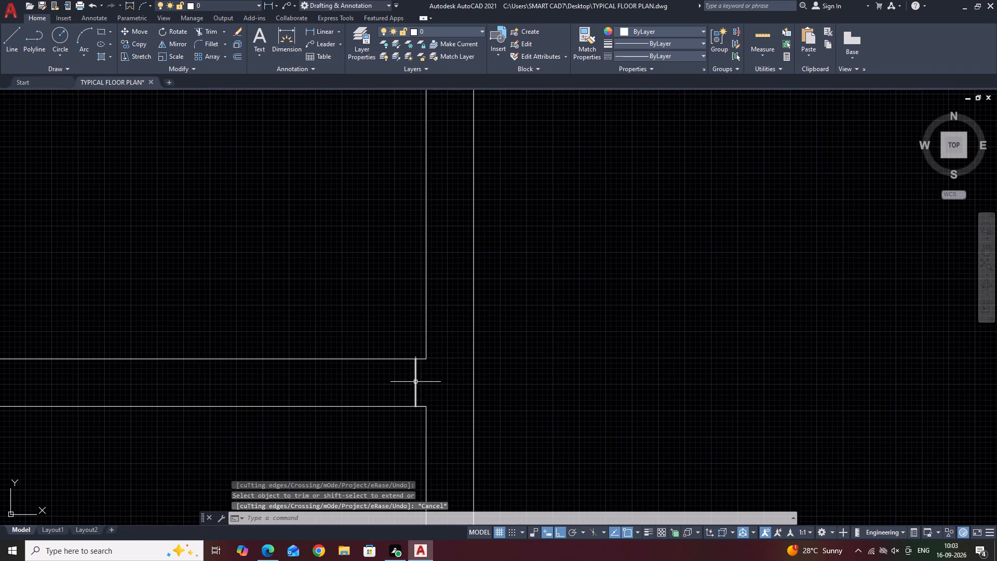
{"action": "left_click", "coordinate": [416, 381]}
{"action": "scroll", "coordinate": [413, 383], "scroll_direction": "up", "scroll_amount": 2}
{"action": "key", "text": "Delete"}
{"action": "scroll", "coordinate": [446, 400], "scroll_direction": "down", "scroll_amount": 4}
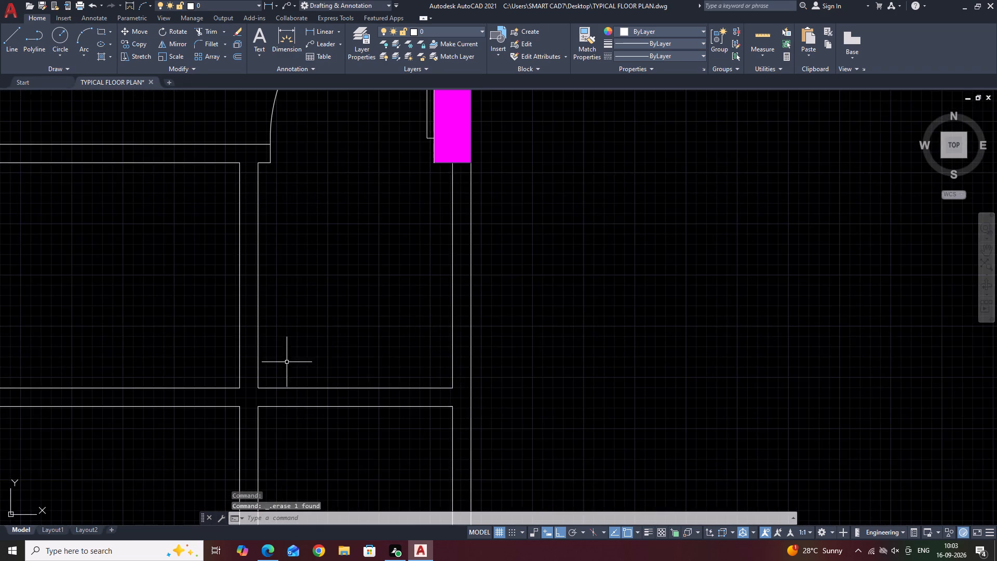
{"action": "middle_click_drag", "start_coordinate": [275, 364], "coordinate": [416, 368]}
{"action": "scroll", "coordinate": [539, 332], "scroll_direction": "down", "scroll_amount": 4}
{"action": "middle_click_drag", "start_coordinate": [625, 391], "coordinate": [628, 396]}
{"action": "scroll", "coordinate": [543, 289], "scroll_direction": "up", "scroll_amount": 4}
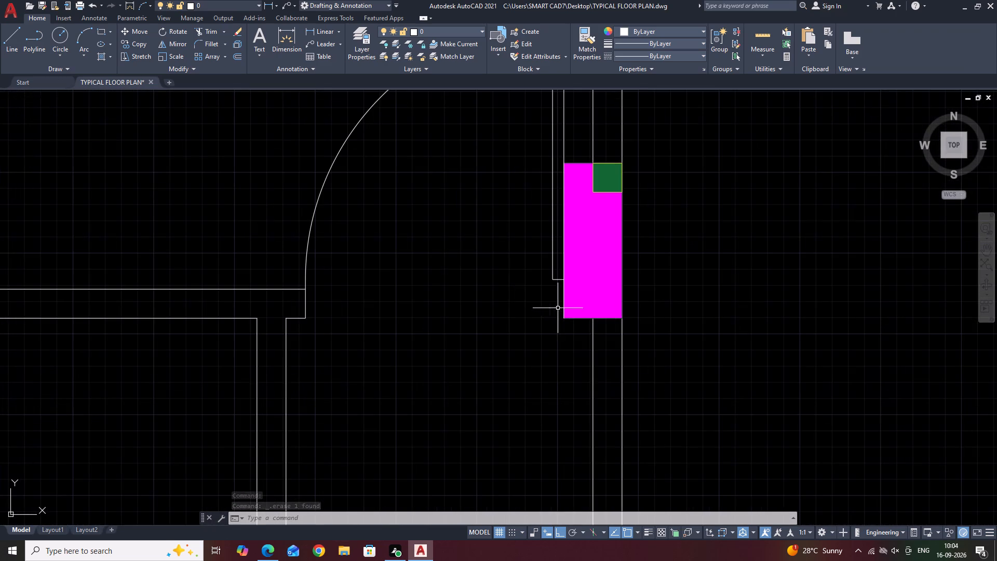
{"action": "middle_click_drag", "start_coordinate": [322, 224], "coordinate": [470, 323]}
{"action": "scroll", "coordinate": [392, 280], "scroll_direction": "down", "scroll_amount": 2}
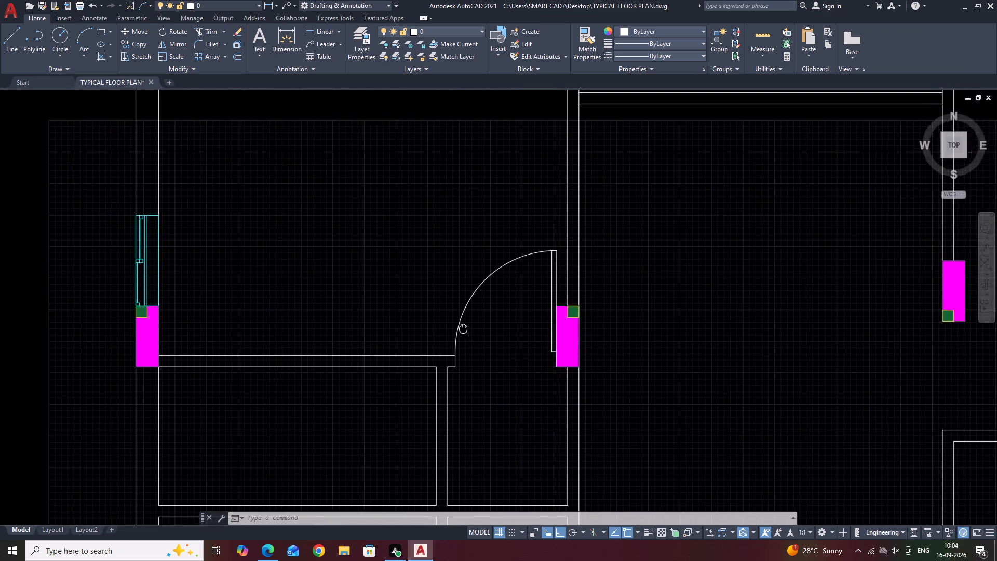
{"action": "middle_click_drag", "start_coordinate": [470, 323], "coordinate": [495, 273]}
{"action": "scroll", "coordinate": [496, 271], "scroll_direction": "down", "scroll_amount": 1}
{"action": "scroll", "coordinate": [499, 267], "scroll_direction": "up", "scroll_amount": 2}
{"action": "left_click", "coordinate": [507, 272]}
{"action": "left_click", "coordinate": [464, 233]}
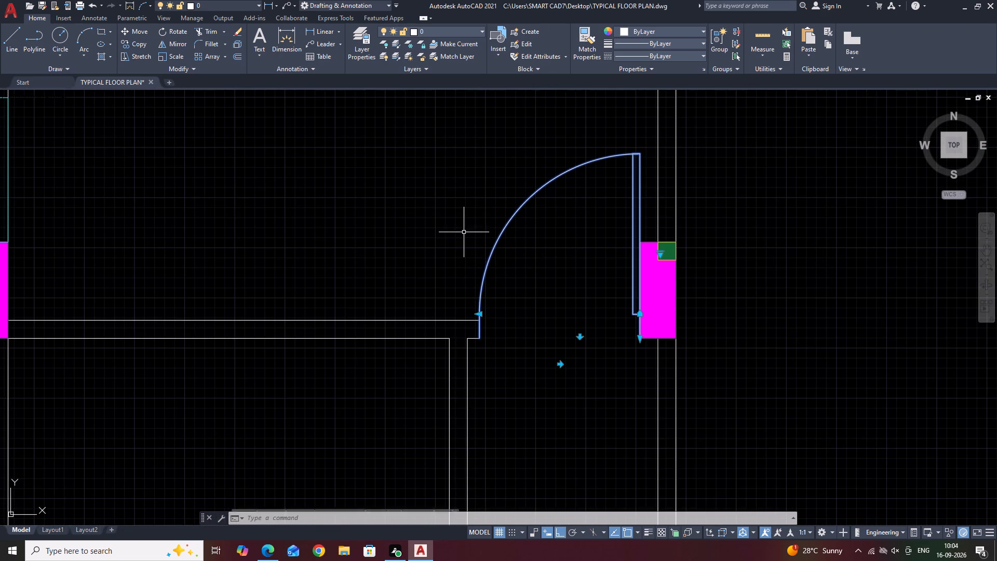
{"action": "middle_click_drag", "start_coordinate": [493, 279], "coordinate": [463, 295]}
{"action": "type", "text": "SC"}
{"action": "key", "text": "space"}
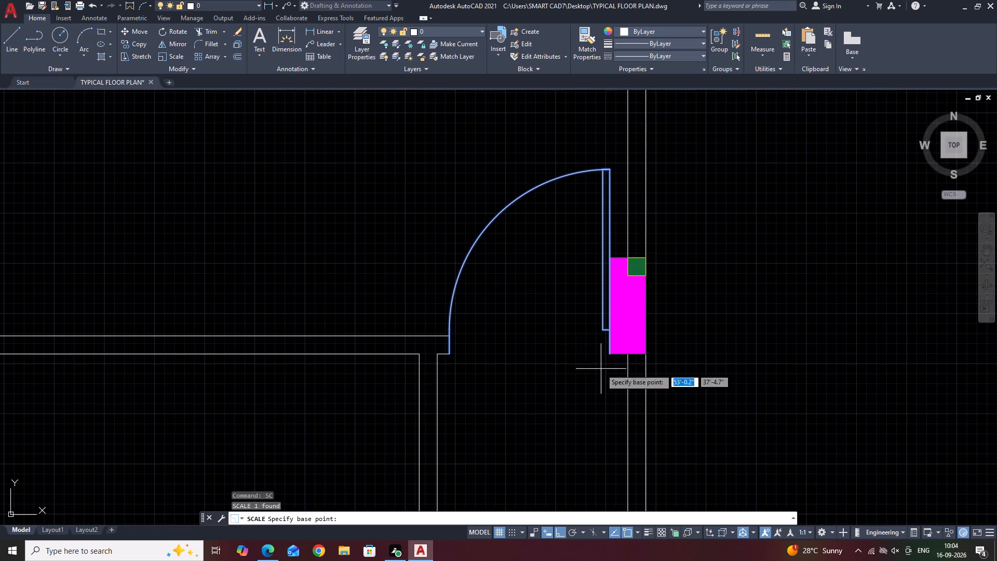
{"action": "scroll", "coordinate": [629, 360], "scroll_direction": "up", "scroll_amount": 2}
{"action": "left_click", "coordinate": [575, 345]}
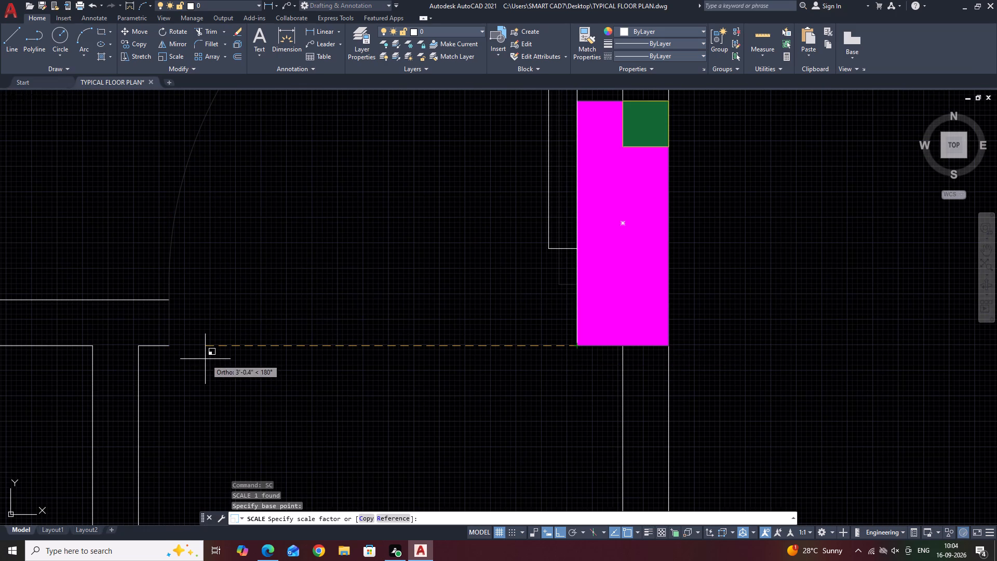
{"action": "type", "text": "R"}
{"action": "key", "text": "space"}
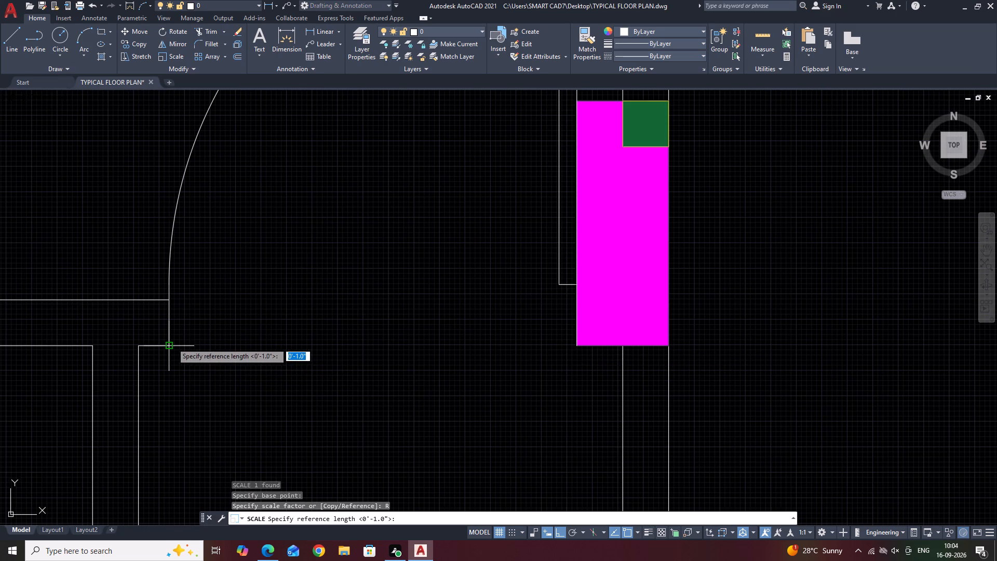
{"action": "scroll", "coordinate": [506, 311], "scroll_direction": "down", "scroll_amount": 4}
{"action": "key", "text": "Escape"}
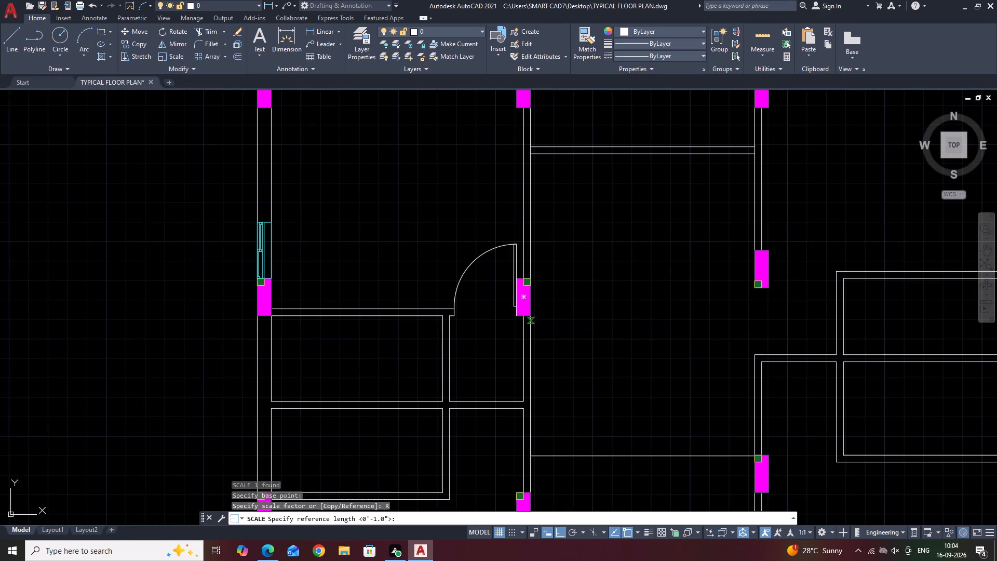
Copy the door horizontally to the west, over the bedroom's south wall.
{"action": "scroll", "coordinate": [456, 295], "scroll_direction": "up", "scroll_amount": 2}
{"action": "left_click", "coordinate": [439, 261]}
{"action": "left_click", "coordinate": [475, 323]}
{"action": "left_click_drag", "start_coordinate": [516, 310], "coordinate": [475, 268]}
{"action": "left_click", "coordinate": [441, 224]}
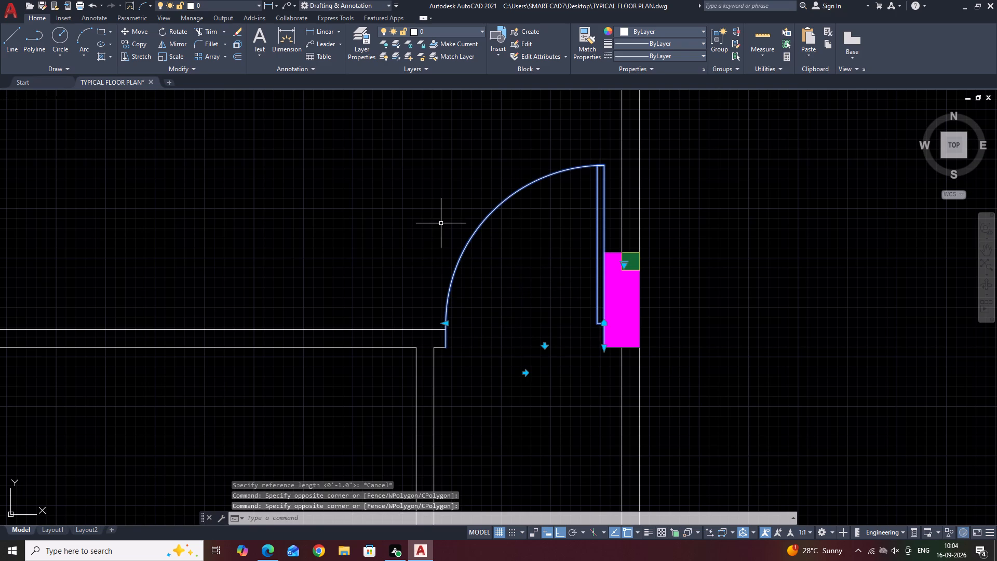
{"action": "key", "text": "c"}
{"action": "key", "text": "o"}
{"action": "key", "text": "space"}
{"action": "left_click", "coordinate": [503, 273]}
{"action": "left_click", "coordinate": [174, 219]}
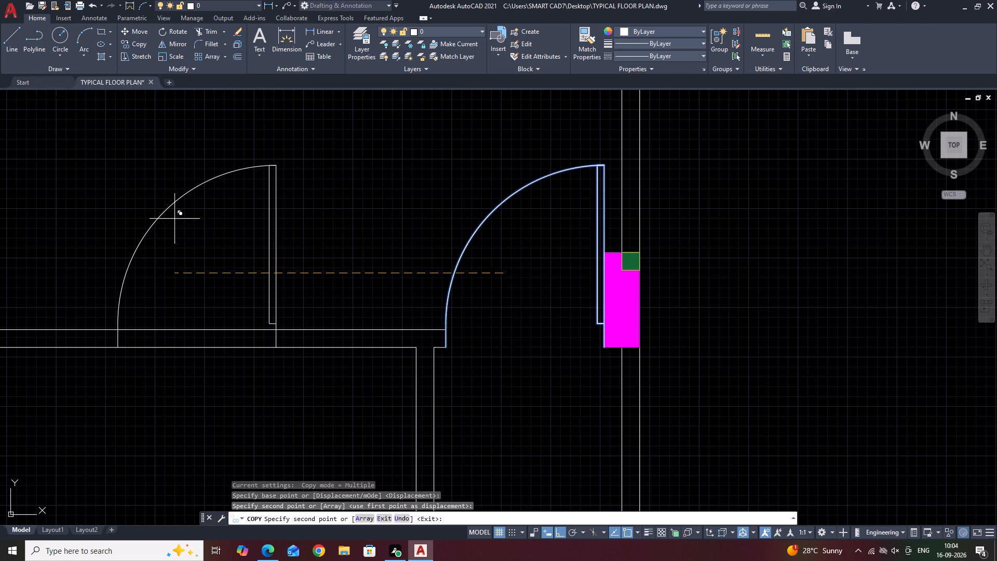
{"action": "key", "text": "Escape"}
Scale the copied door about its east jamb corner by reference, from its full width to a new length of 2'6".
{"action": "left_click_drag", "start_coordinate": [308, 267], "coordinate": [301, 261]}
{"action": "left_click_drag", "start_coordinate": [194, 189], "coordinate": [196, 196]}
{"action": "middle_click_drag", "start_coordinate": [308, 345], "coordinate": [479, 346]}
{"action": "key", "text": "s"}
{"action": "type", "text": "C"}
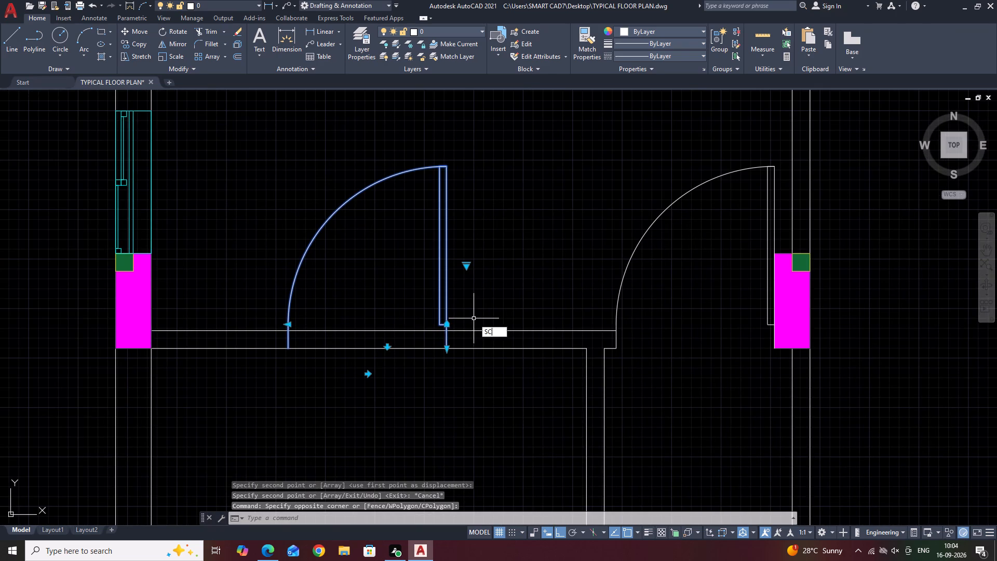
{"action": "key", "text": "space"}
{"action": "left_click", "coordinate": [444, 349]}
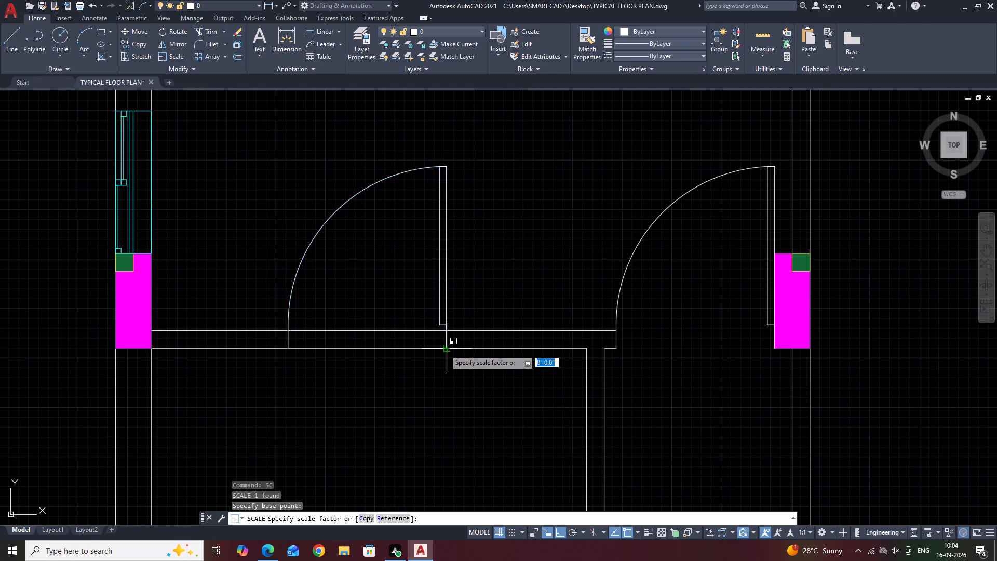
{"action": "type", "text": "R"}
{"action": "key", "text": "space"}
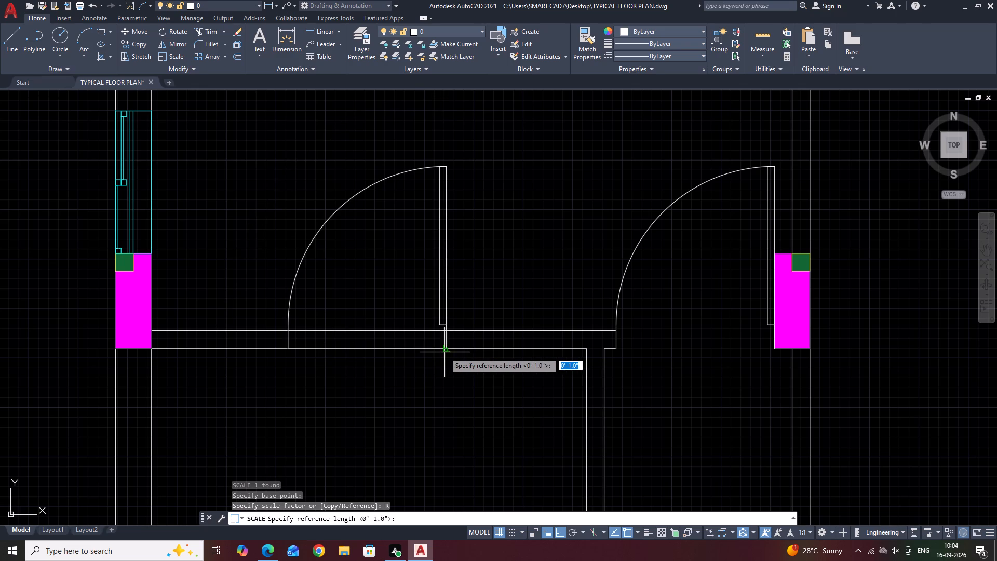
{"action": "left_click", "coordinate": [448, 350]}
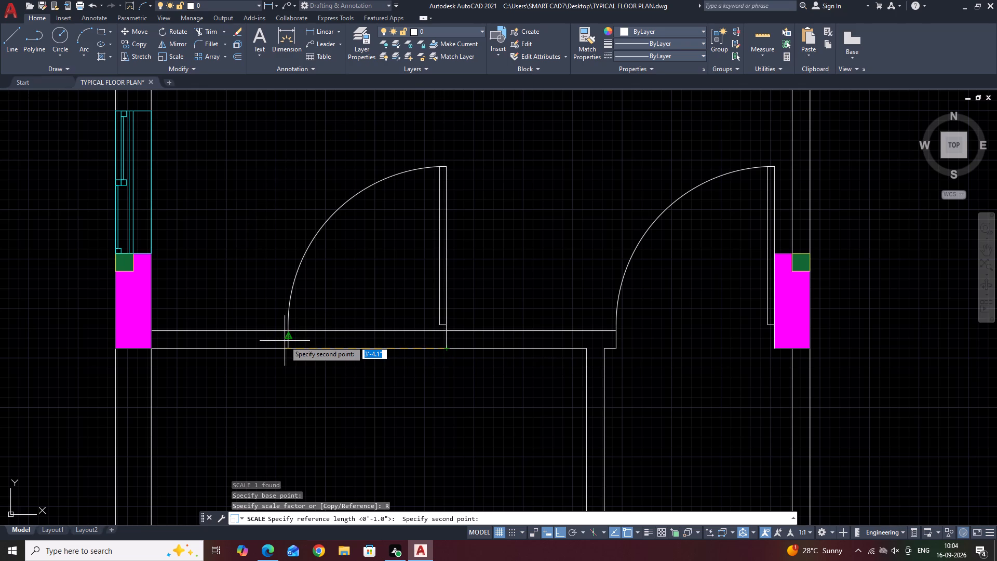
{"action": "left_click", "coordinate": [287, 349]}
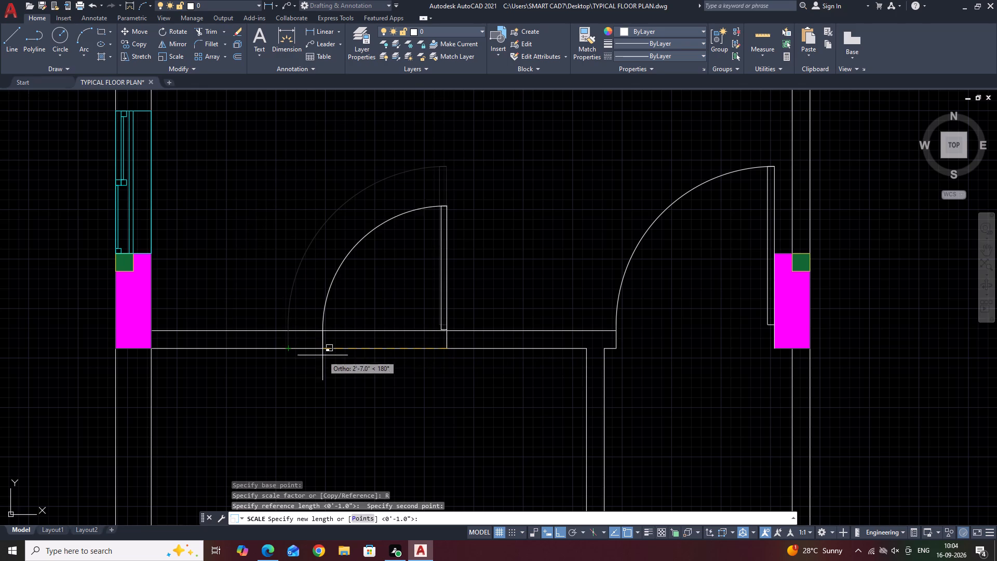
{"action": "type", "text": "2'6"}
{"action": "key", "text": "space"}
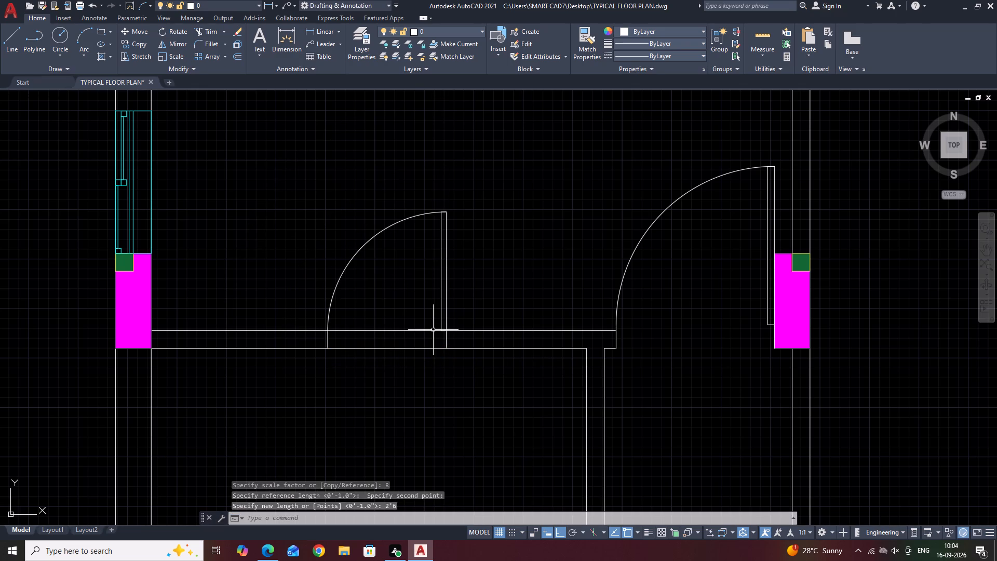
Mirror the 2'6" door about the wall's south face so it swings south, erasing the source door.
{"action": "left_click", "coordinate": [478, 284]}
{"action": "left_click", "coordinate": [369, 289]}
{"action": "type", "text": "MI"}
{"action": "key", "text": "space"}
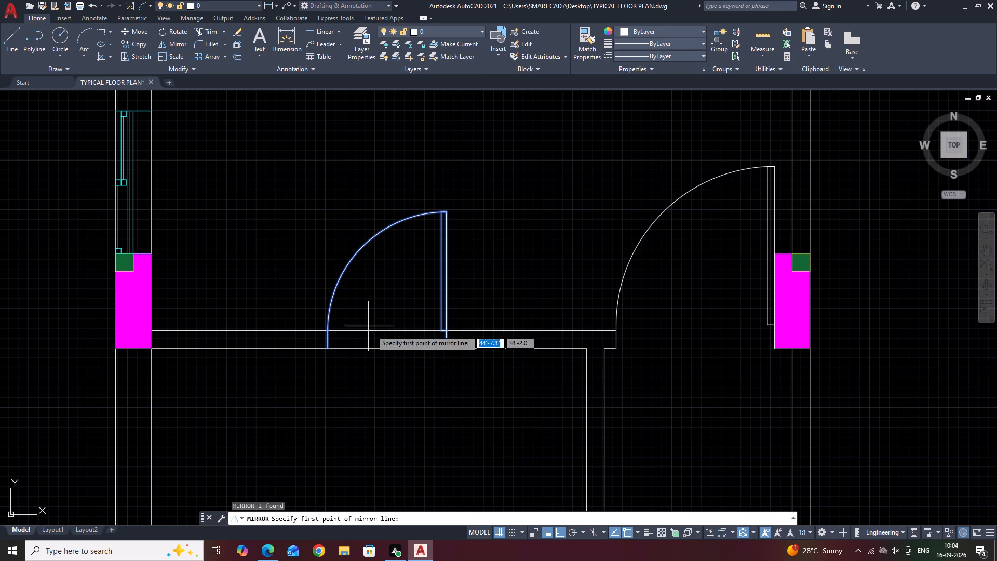
{"action": "left_click", "coordinate": [444, 349]}
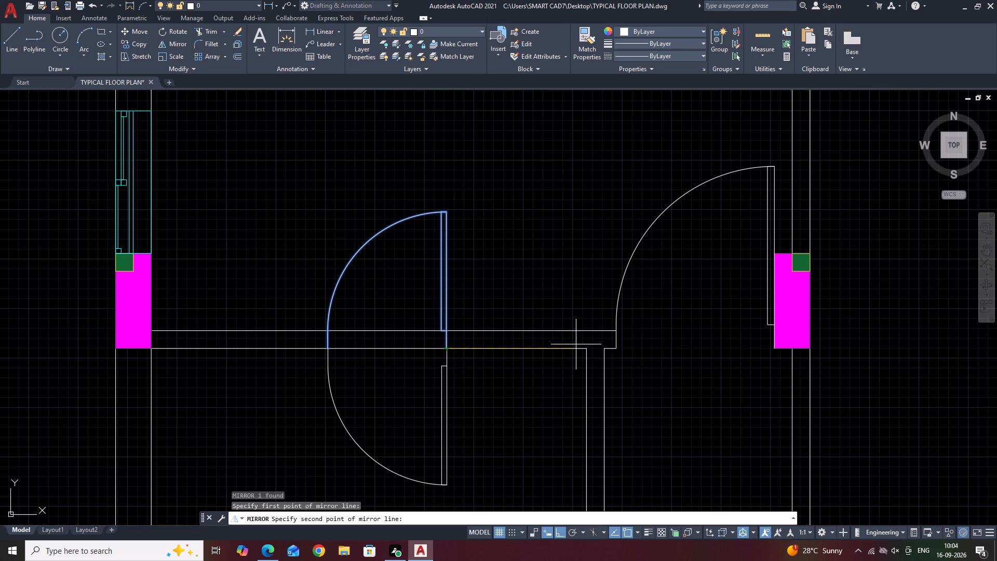
{"action": "left_click", "coordinate": [585, 344]}
{"action": "left_click_drag", "start_coordinate": [605, 369], "coordinate": [586, 344]}
Move the mirrored door up and east so its jambs span the wall thickness near the vertical partition.
{"action": "middle_click_drag", "start_coordinate": [545, 330], "coordinate": [495, 196]}
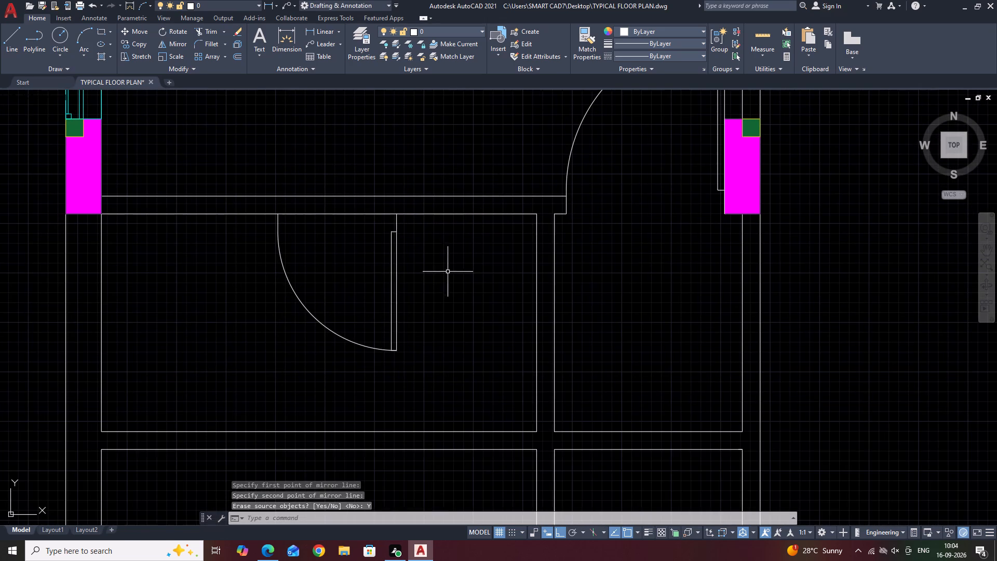
{"action": "left_click", "coordinate": [448, 272]}
{"action": "left_click_drag", "start_coordinate": [294, 296], "coordinate": [307, 305]}
{"action": "middle_click_drag", "start_coordinate": [401, 287], "coordinate": [411, 375]}
{"action": "key", "text": "m"}
{"action": "key", "text": "space"}
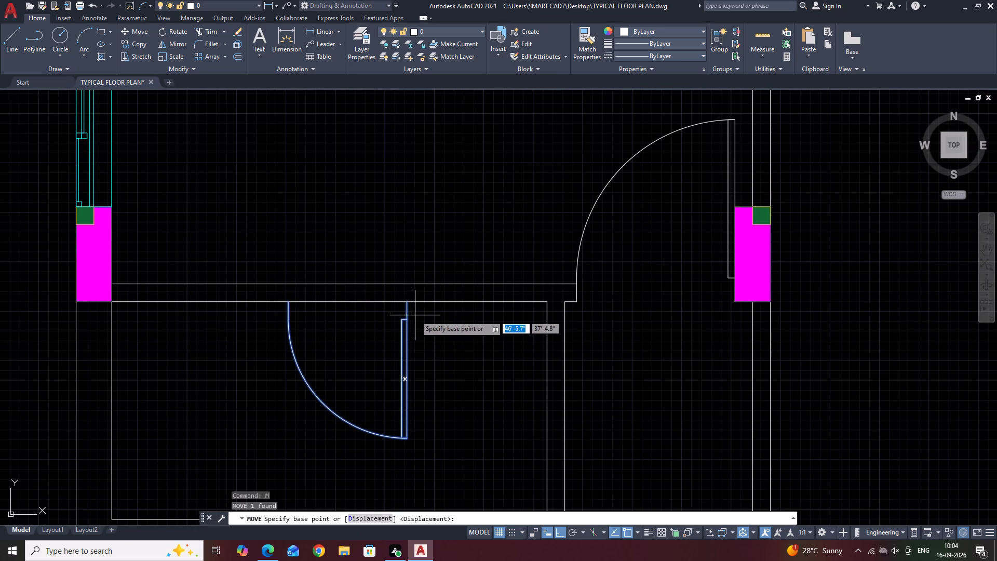
{"action": "left_click", "coordinate": [405, 302]}
{"action": "left_click", "coordinate": [534, 286]}
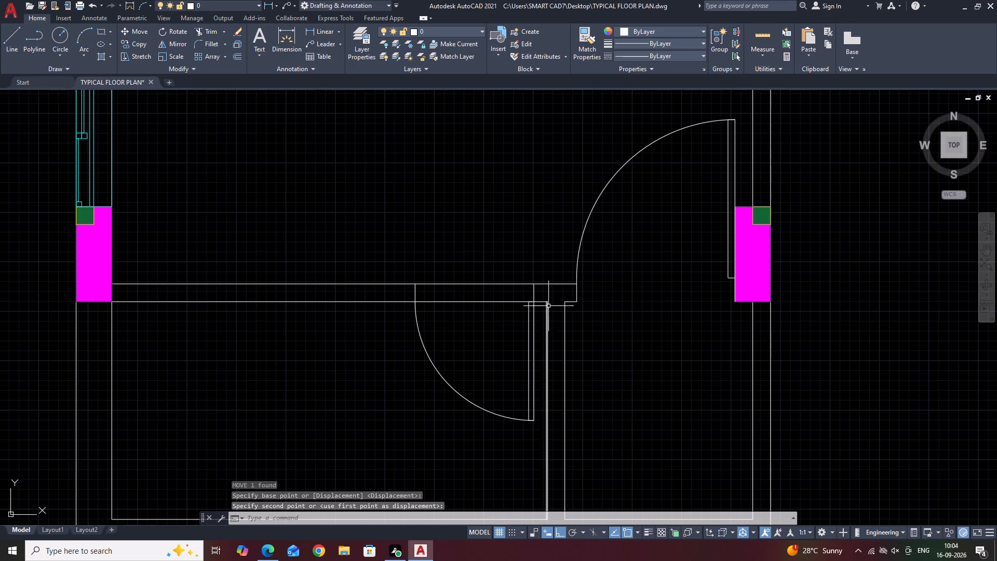
Draw a guide line 1" west from the partition corner, continuing north across the wall thickness.
{"action": "middle_click_drag", "start_coordinate": [525, 273], "coordinate": [521, 317]}
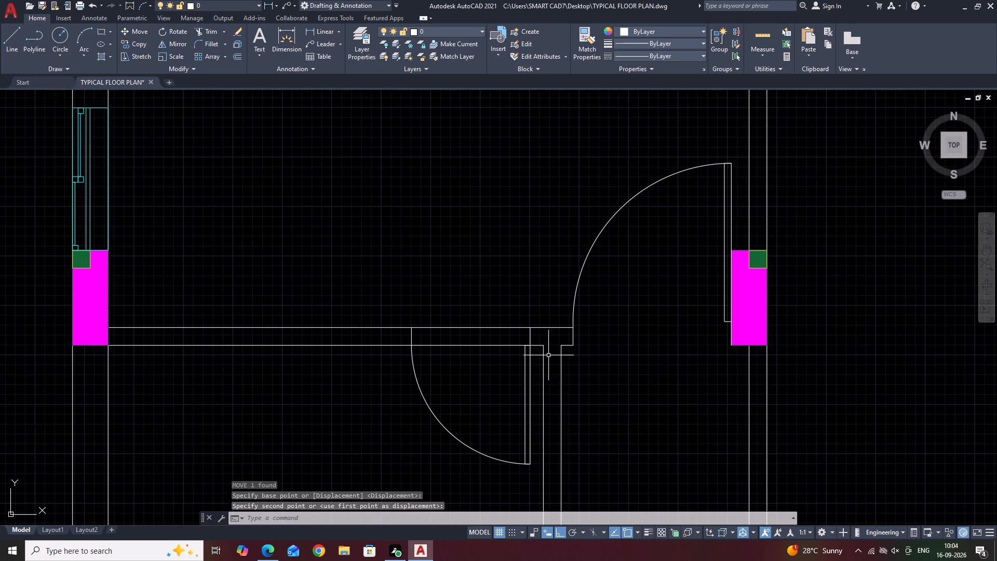
{"action": "key", "text": "l"}
{"action": "key", "text": "space"}
{"action": "scroll", "coordinate": [543, 353], "scroll_direction": "up", "scroll_amount": 3}
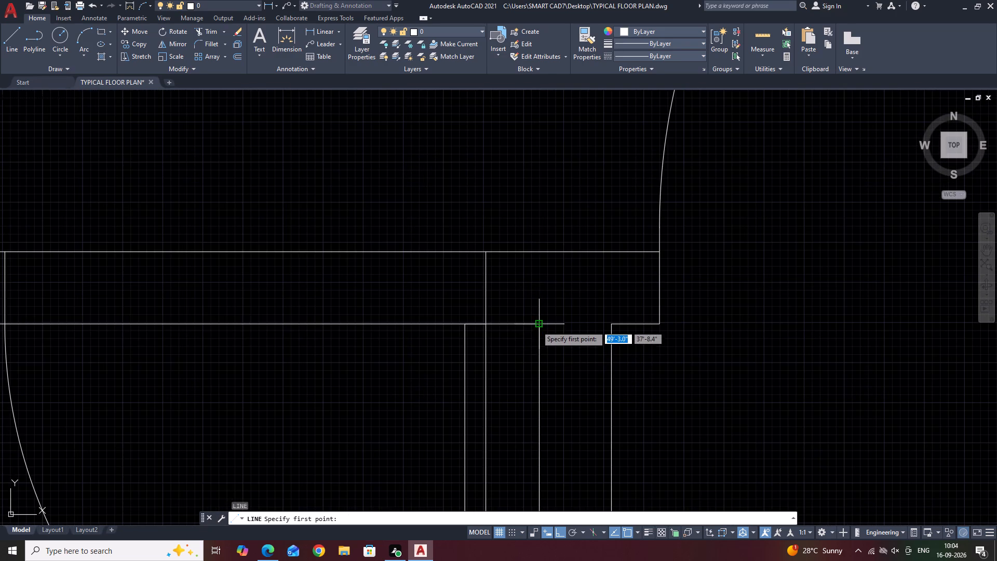
{"action": "left_click", "coordinate": [536, 326]}
{"action": "type", "text": "1"}
{"action": "key", "text": "space"}
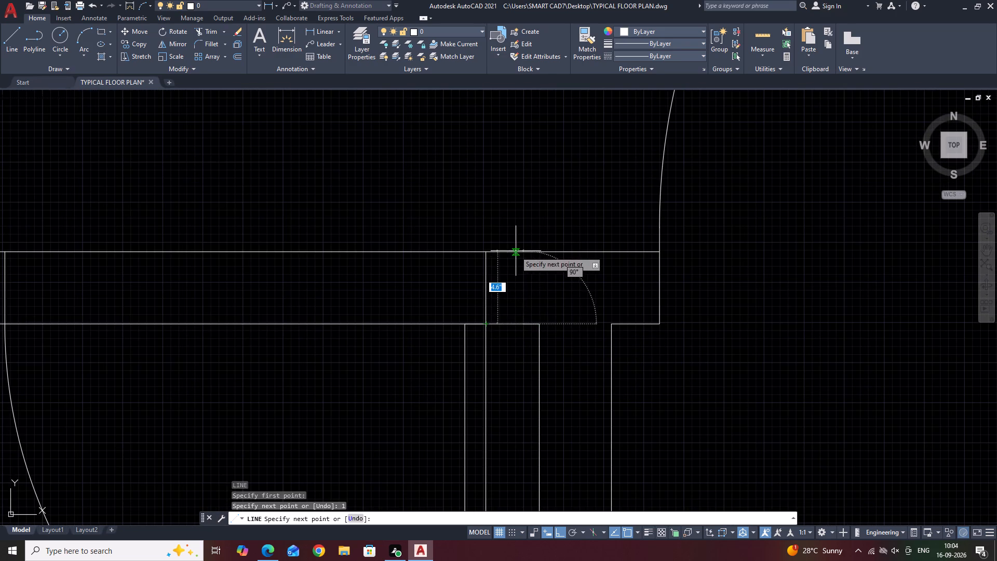
{"action": "left_click", "coordinate": [521, 251]}
{"action": "key", "text": "Escape"}
Move the 2'6" door east so its jamb end snaps to the guide line beside the partition.
{"action": "left_click", "coordinate": [496, 278]}
{"action": "left_click_drag", "start_coordinate": [432, 290], "coordinate": [429, 297]}
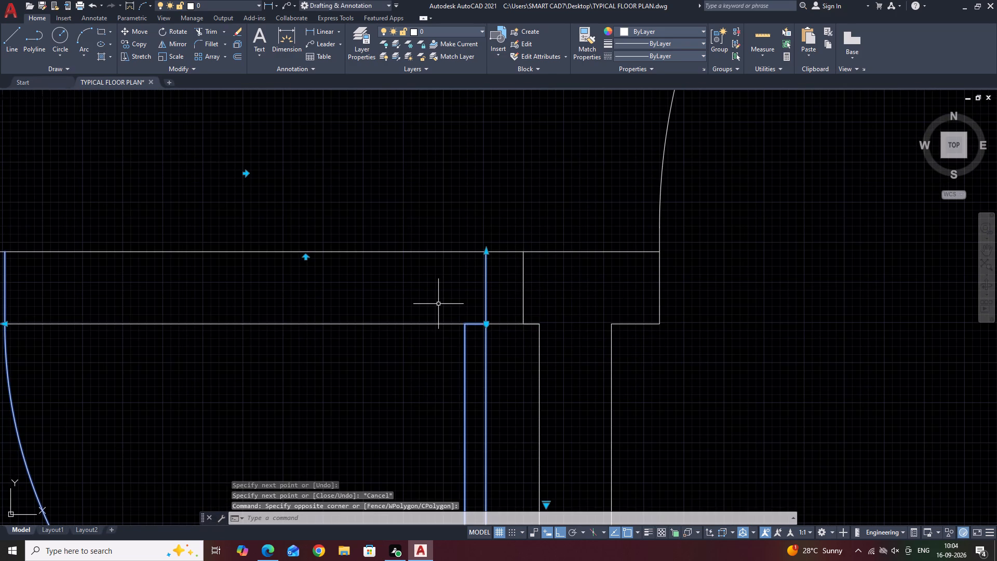
{"action": "type", "text": "M"}
{"action": "key", "text": "space"}
{"action": "middle_click_drag", "start_coordinate": [461, 276], "coordinate": [473, 350]}
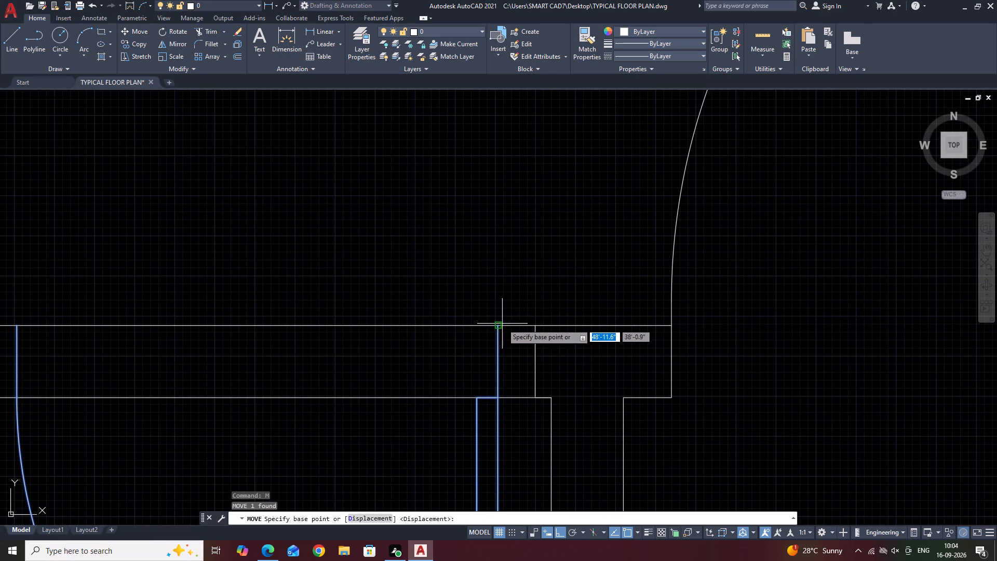
{"action": "left_click", "coordinate": [496, 327]}
{"action": "left_click", "coordinate": [535, 325]}
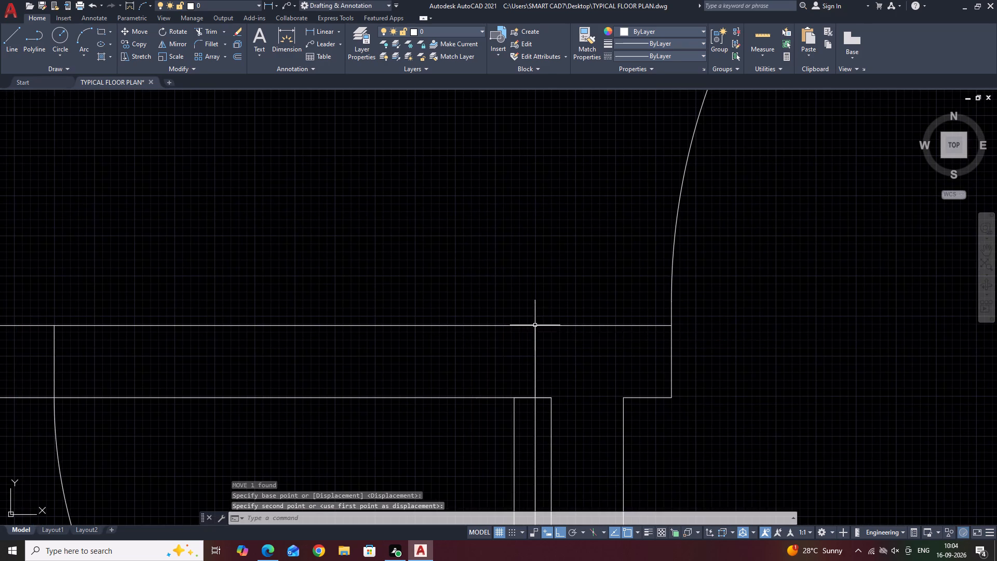
Trim both wall faces between the jambs of the 2'6" door to open the doorway.
{"action": "scroll", "coordinate": [446, 267], "scroll_direction": "down", "scroll_amount": 3}
{"action": "middle_click_drag", "start_coordinate": [396, 331], "coordinate": [500, 345]}
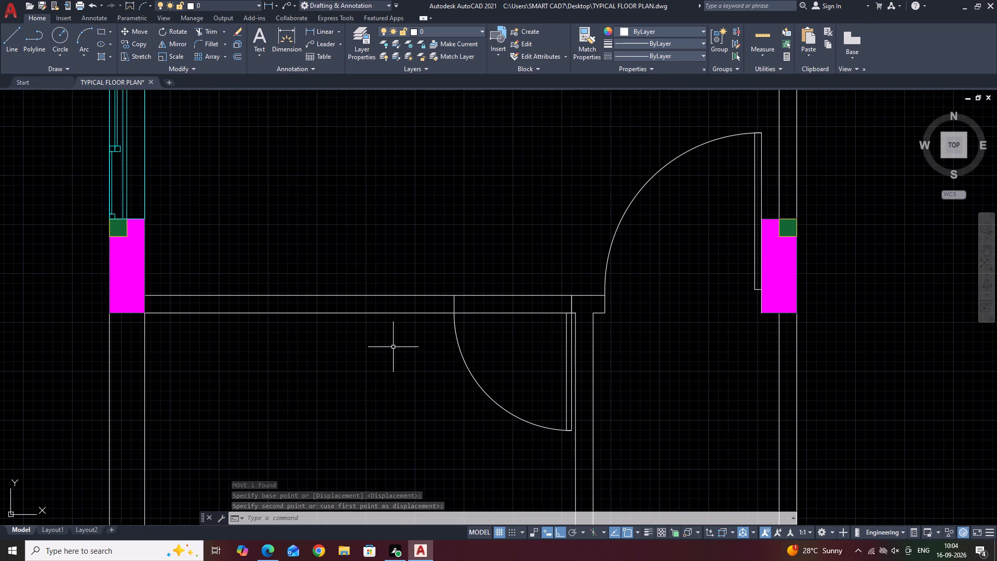
{"action": "key", "text": "t"}
{"action": "type", "text": "R"}
{"action": "key", "text": "space"}
{"action": "left_click_drag", "start_coordinate": [521, 258], "coordinate": [524, 262]}
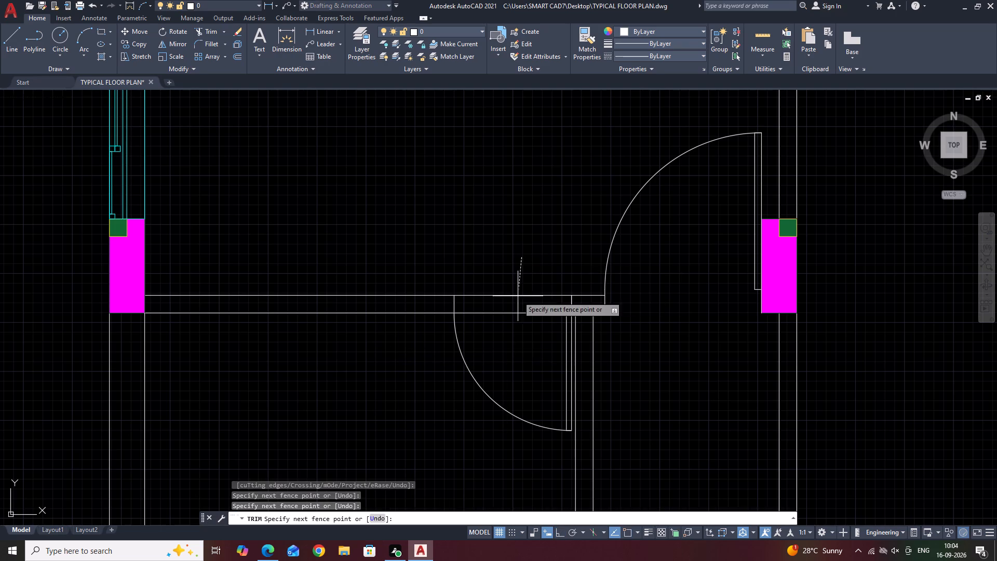
{"action": "left_click", "coordinate": [515, 346]}
{"action": "key", "text": "Escape"}
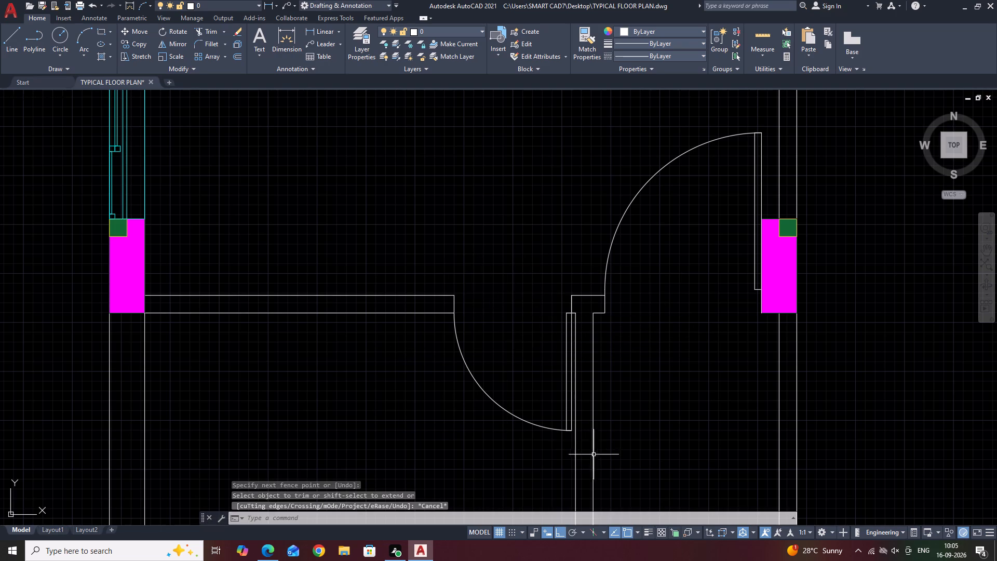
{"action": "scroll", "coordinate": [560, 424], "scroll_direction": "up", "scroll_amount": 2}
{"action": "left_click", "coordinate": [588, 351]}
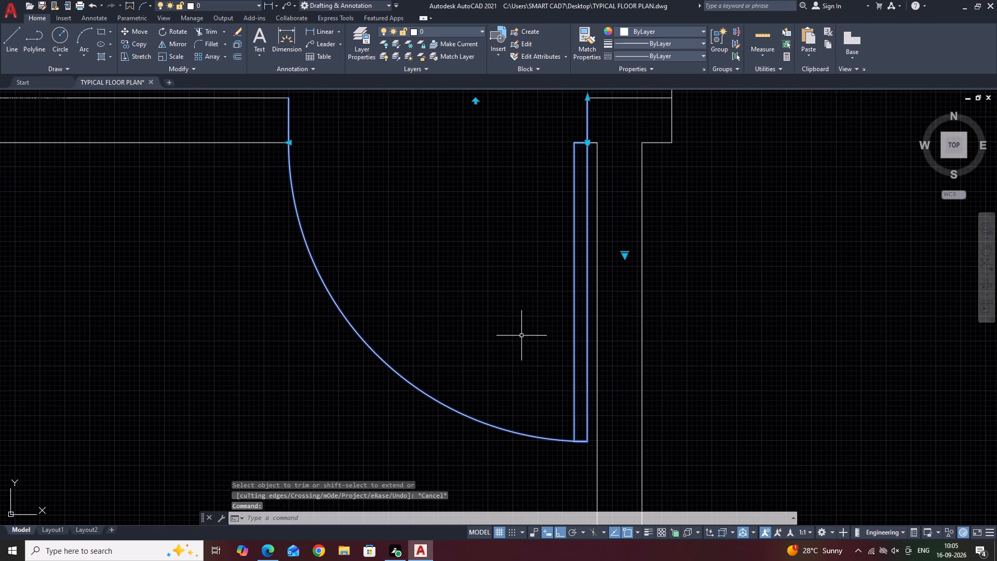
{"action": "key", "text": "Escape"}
Copy the 2'6" door straight south into the southwest room.
{"action": "scroll", "coordinate": [453, 312], "scroll_direction": "down", "scroll_amount": 6}
{"action": "middle_click_drag", "start_coordinate": [571, 357], "coordinate": [573, 374]}
{"action": "middle_click_drag", "start_coordinate": [575, 370], "coordinate": [591, 290]}
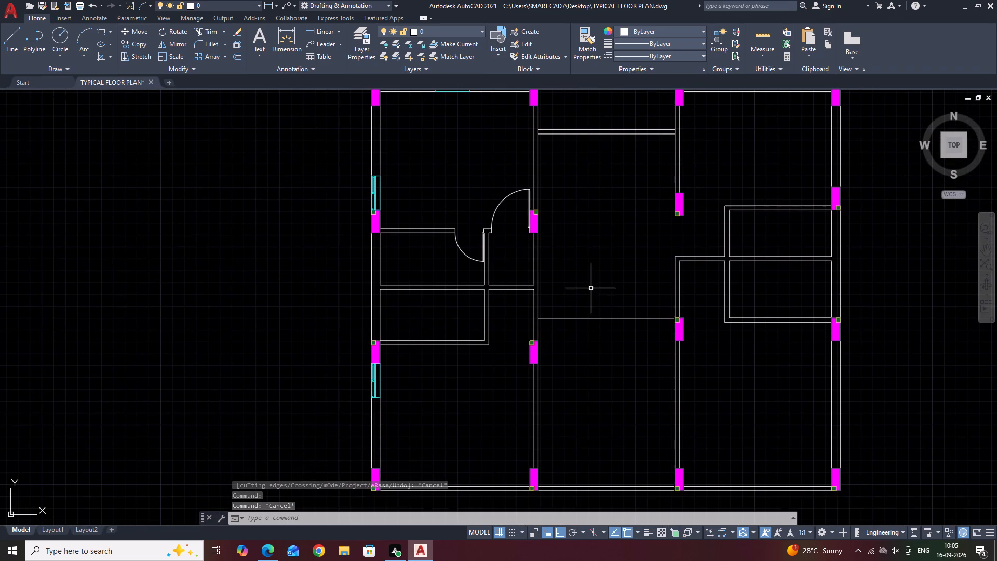
{"action": "left_click", "coordinate": [472, 253]}
{"action": "left_click", "coordinate": [462, 257]}
{"action": "type", "text": "CO"}
{"action": "key", "text": "space"}
{"action": "left_click_drag", "start_coordinate": [462, 257], "coordinate": [463, 265]}
{"action": "left_click", "coordinate": [463, 436]}
{"action": "key", "text": "Escape"}
Rotate the copied door 270° about its jamb corner so its leaf lies horizontal and opens west.
{"action": "left_click", "coordinate": [501, 409]}
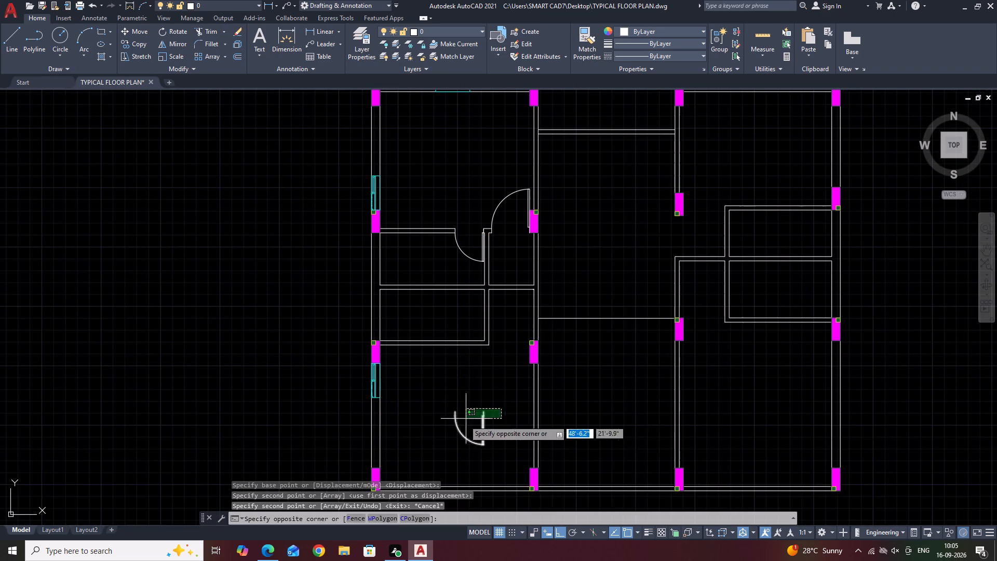
{"action": "left_click_drag", "start_coordinate": [460, 426], "coordinate": [459, 431]}
{"action": "type", "text": "RI"}
{"action": "key", "text": "BackSpace"}
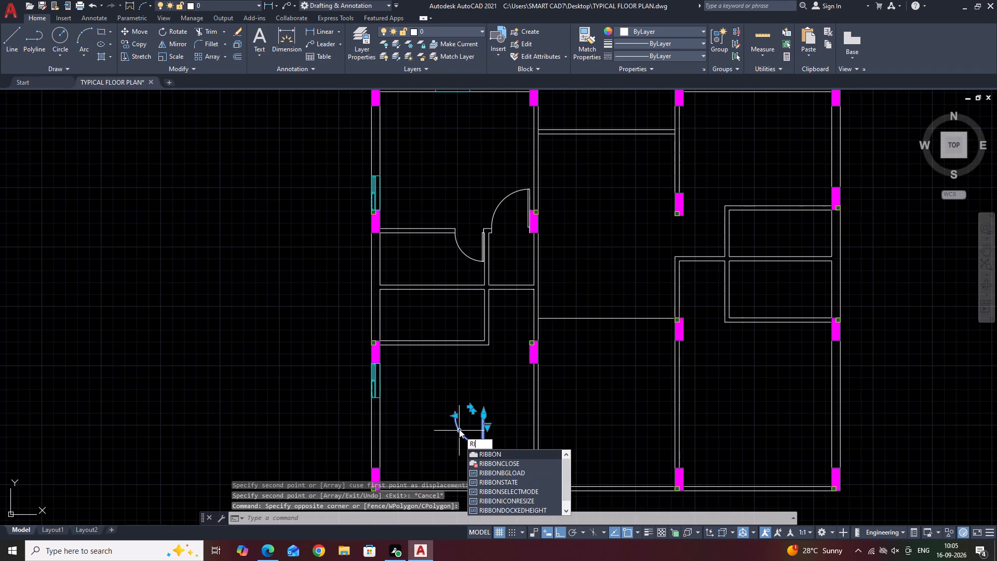
{"action": "key", "text": "BackSpace"}
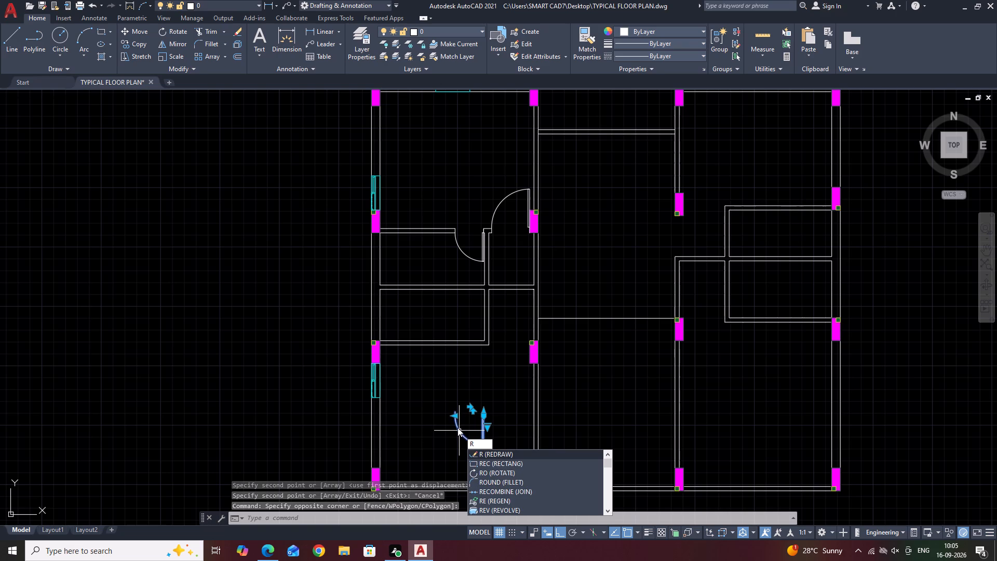
{"action": "type", "text": "O"}
{"action": "key", "text": "space"}
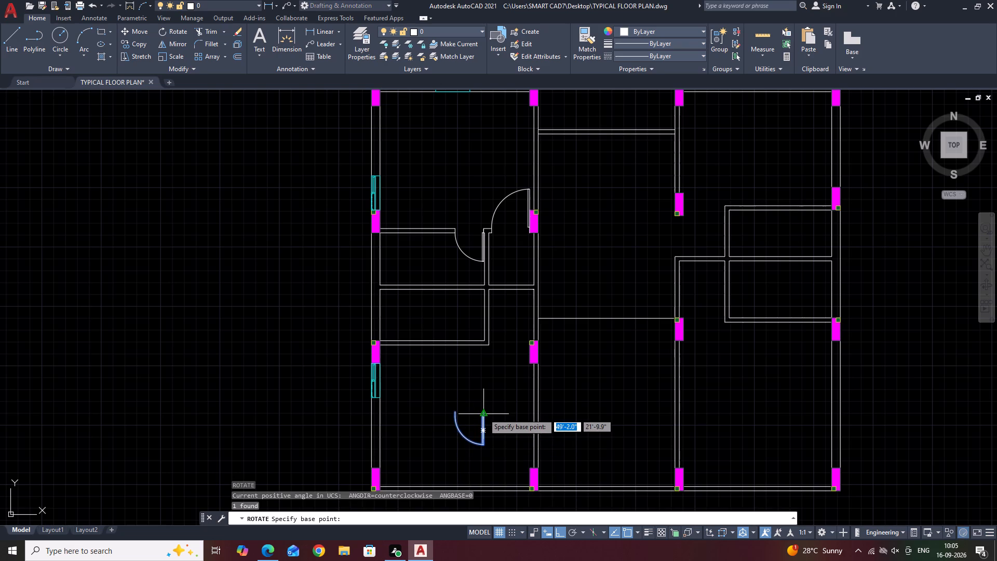
{"action": "left_click", "coordinate": [483, 413]}
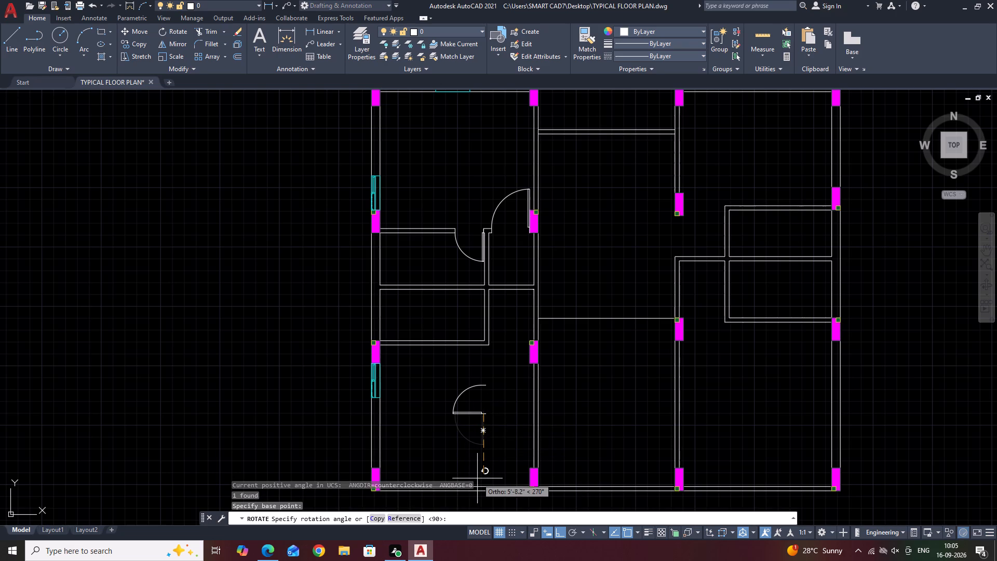
{"action": "left_click", "coordinate": [477, 478]}
Move the rotated door into the east wall of the southern small west room, near its southeast corner.
{"action": "scroll", "coordinate": [488, 424], "scroll_direction": "up", "scroll_amount": 1}
{"action": "left_click", "coordinate": [476, 411]}
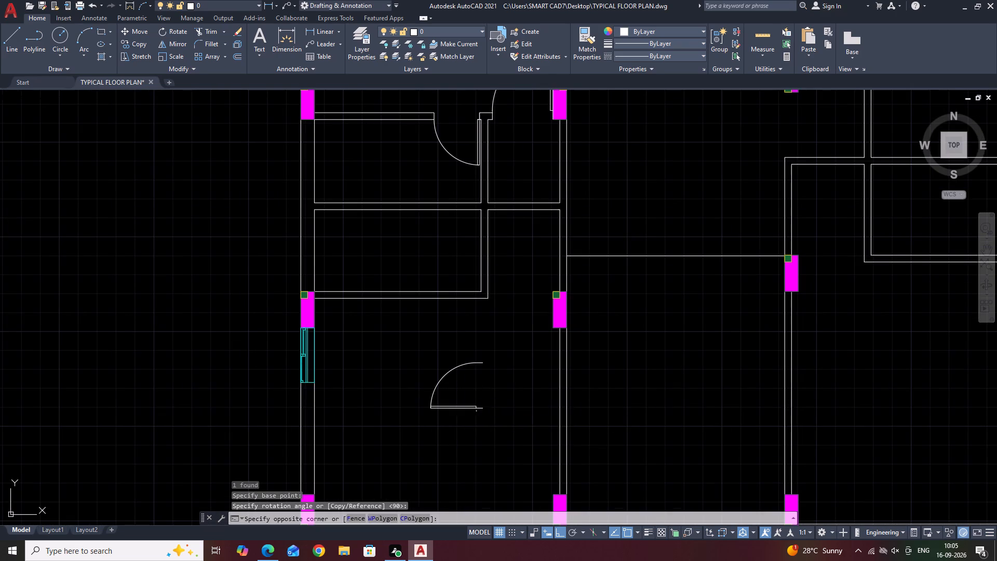
{"action": "left_click", "coordinate": [464, 400]}
{"action": "middle_click_drag", "start_coordinate": [494, 411], "coordinate": [495, 458]}
{"action": "key", "text": "m"}
{"action": "key", "text": "space"}
{"action": "scroll", "coordinate": [482, 462], "scroll_direction": "up", "scroll_amount": 2}
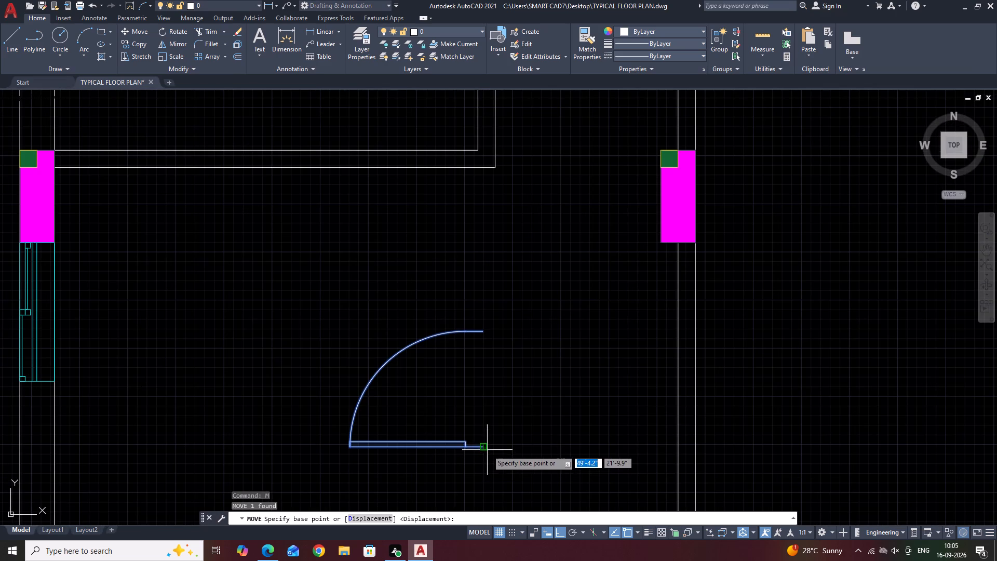
{"action": "left_click", "coordinate": [482, 447]}
{"action": "middle_click_drag", "start_coordinate": [490, 231], "coordinate": [486, 435]}
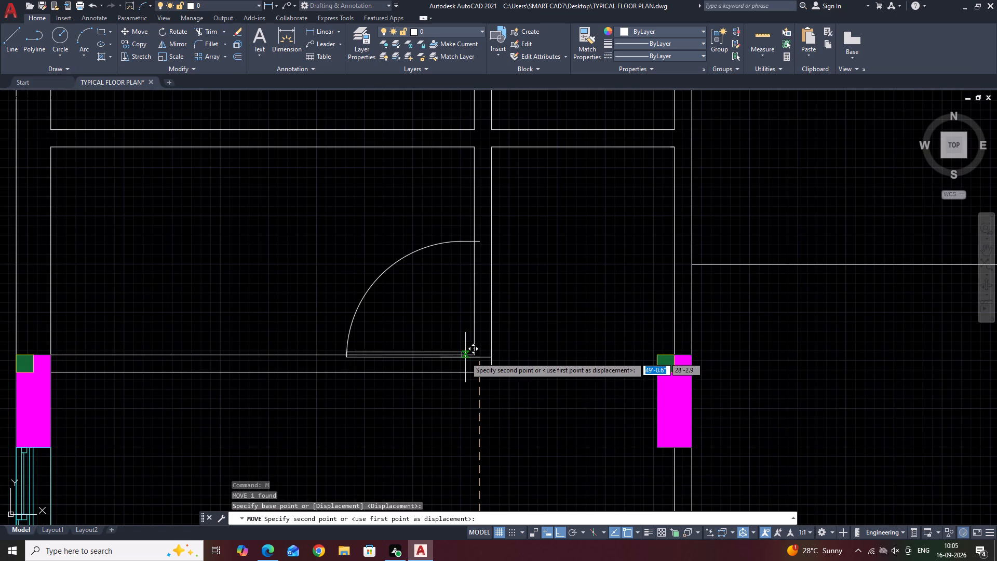
{"action": "left_click", "coordinate": [488, 356]}
Trim both faces of the vertical wall between the rotated door's jambs to open the doorway.
{"action": "middle_click_drag", "start_coordinate": [481, 275], "coordinate": [486, 292]}
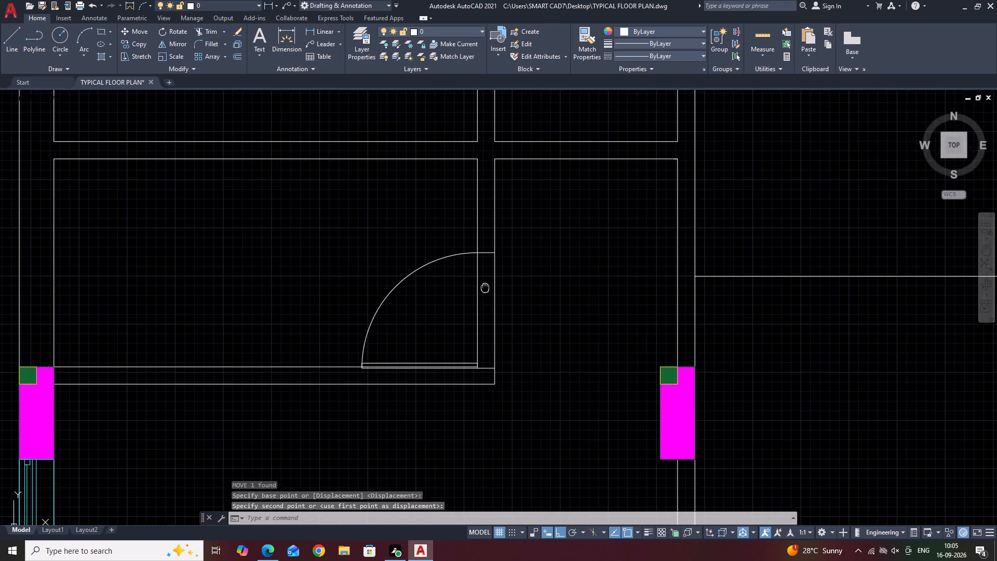
{"action": "middle_click_drag", "start_coordinate": [486, 292], "coordinate": [493, 359]}
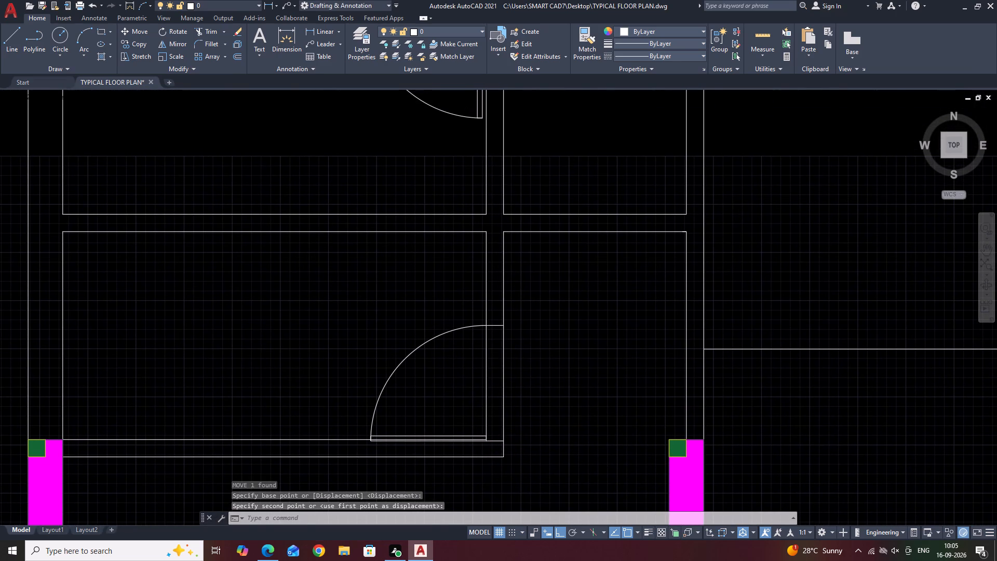
{"action": "type", "text": "TR"}
{"action": "key", "text": "space"}
{"action": "left_click", "coordinate": [529, 372]}
{"action": "left_click", "coordinate": [465, 373]}
{"action": "key", "text": "Escape"}
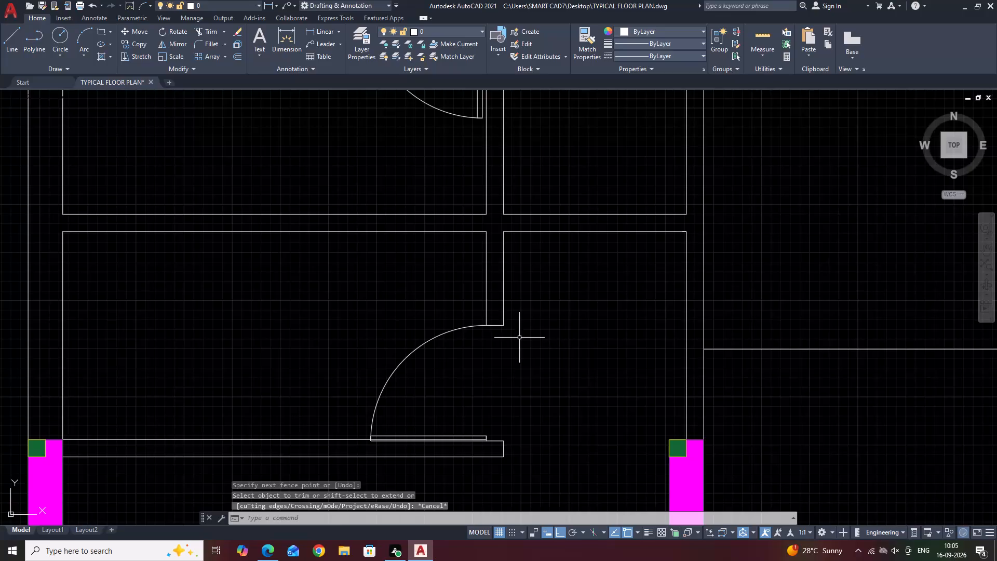
Copy the horizontal-leaf 2'6" door into the southwest room's east wall, just south of its northeast column.
{"action": "scroll", "coordinate": [519, 337], "scroll_direction": "down", "scroll_amount": 3}
{"action": "middle_click_drag", "start_coordinate": [594, 373], "coordinate": [558, 351]}
{"action": "middle_click_drag", "start_coordinate": [551, 343], "coordinate": [510, 284]}
{"action": "middle_click_drag", "start_coordinate": [492, 273], "coordinate": [488, 295]}
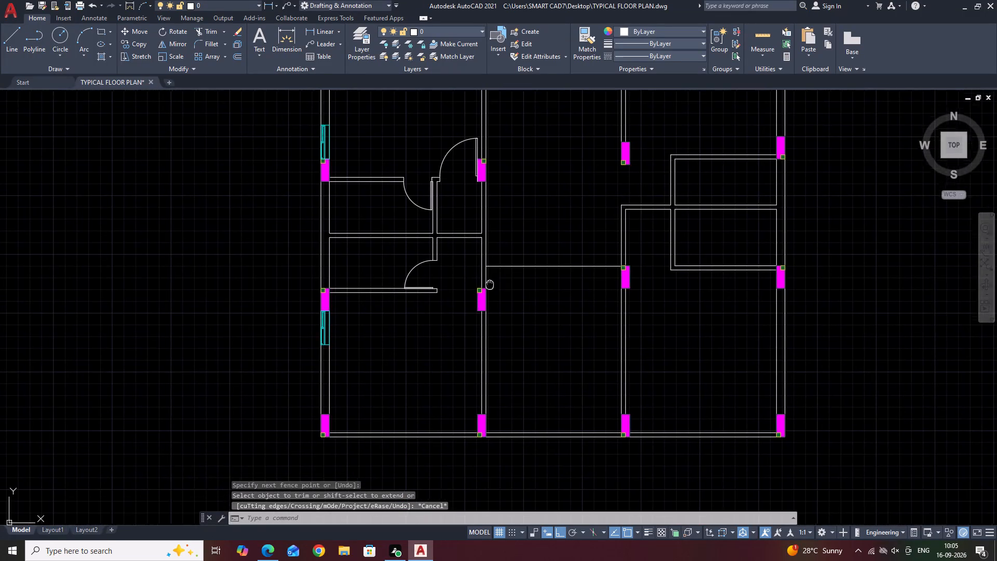
{"action": "middle_click_drag", "start_coordinate": [488, 295], "coordinate": [483, 357]}
{"action": "left_click", "coordinate": [407, 343]}
{"action": "type", "text": "CO"}
{"action": "key", "text": "space"}
{"action": "left_click", "coordinate": [404, 351]}
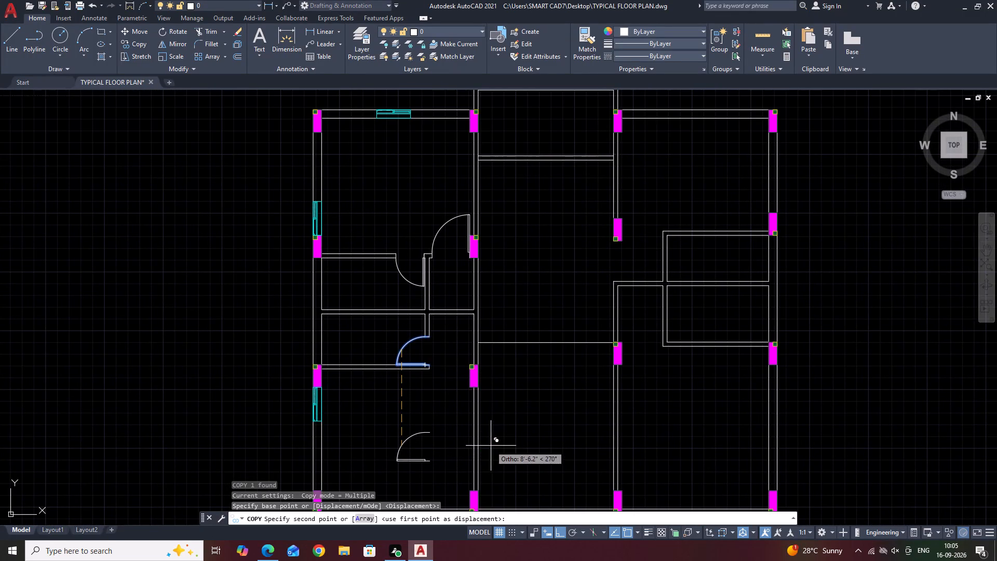
{"action": "key", "text": "F8"}
{"action": "middle_click_drag", "start_coordinate": [489, 433], "coordinate": [480, 317]}
{"action": "scroll", "coordinate": [449, 292], "scroll_direction": "up", "scroll_amount": 2}
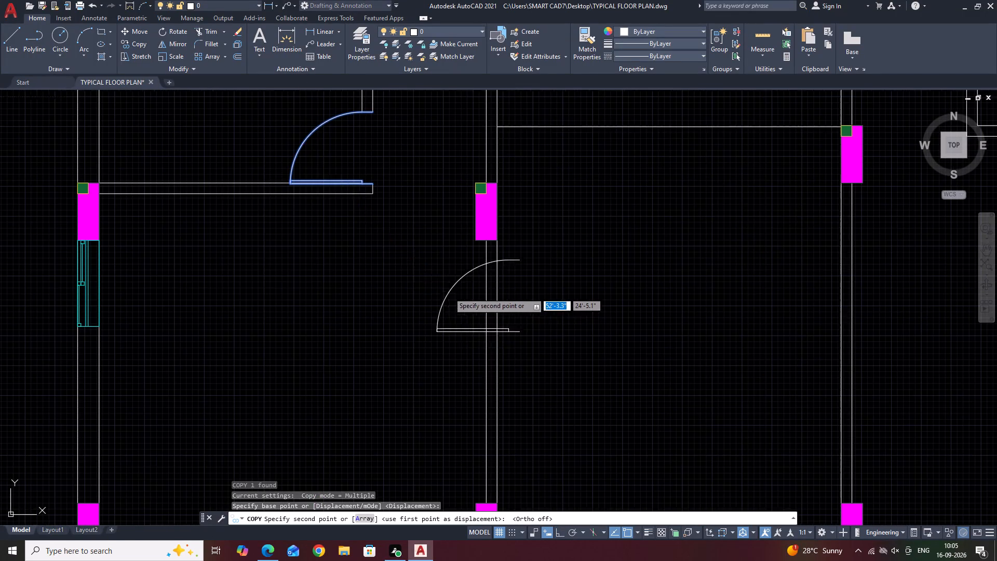
{"action": "left_click", "coordinate": [427, 306]}
{"action": "key", "text": "Escape"}
Scale the copied door by reference from its outer jamb corner, setting the opening width to 3'.
{"action": "left_click_drag", "start_coordinate": [450, 356], "coordinate": [448, 347]}
{"action": "left_click", "coordinate": [428, 317]}
{"action": "key", "text": "s"}
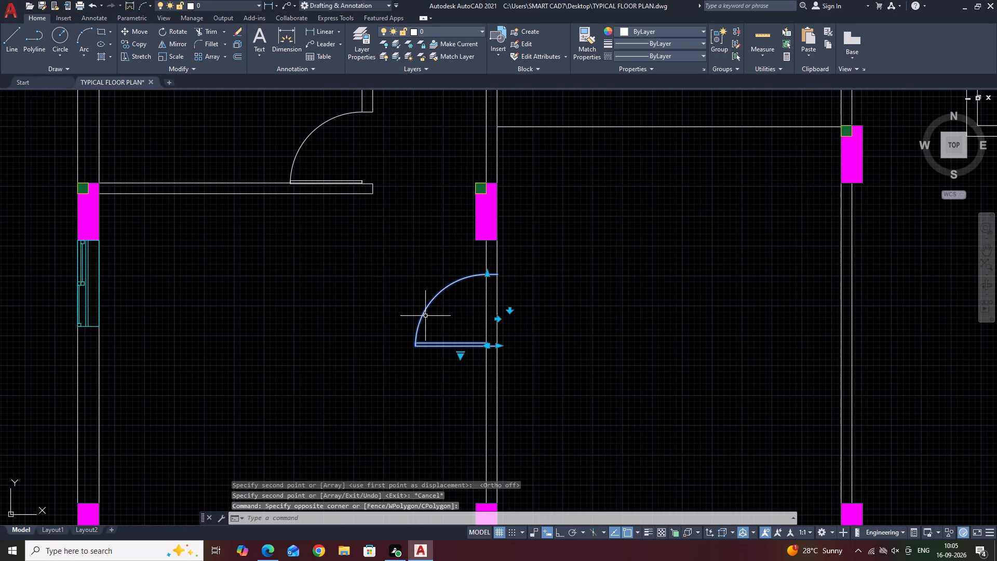
{"action": "key", "text": "c"}
{"action": "key", "text": "space"}
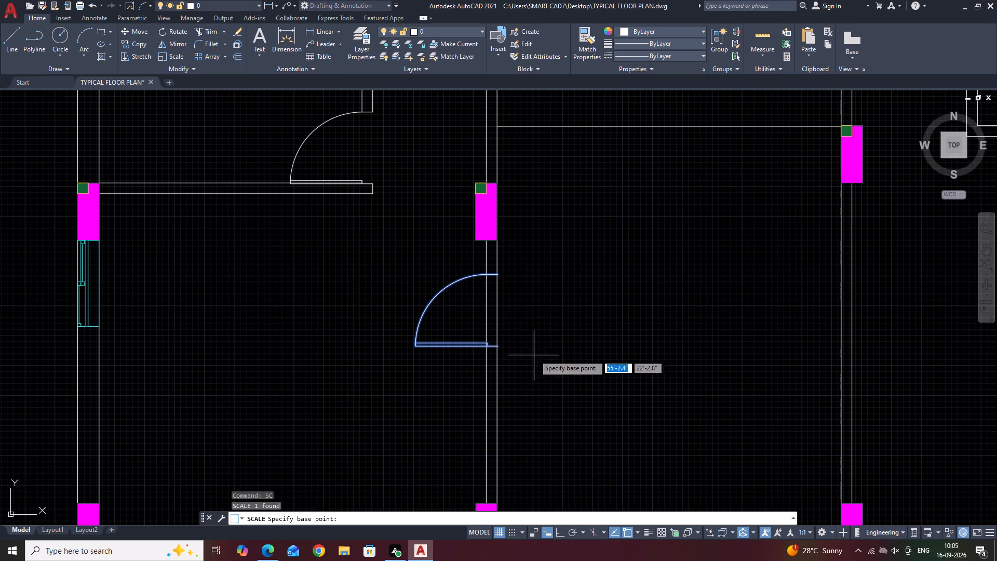
{"action": "left_click", "coordinate": [496, 349]}
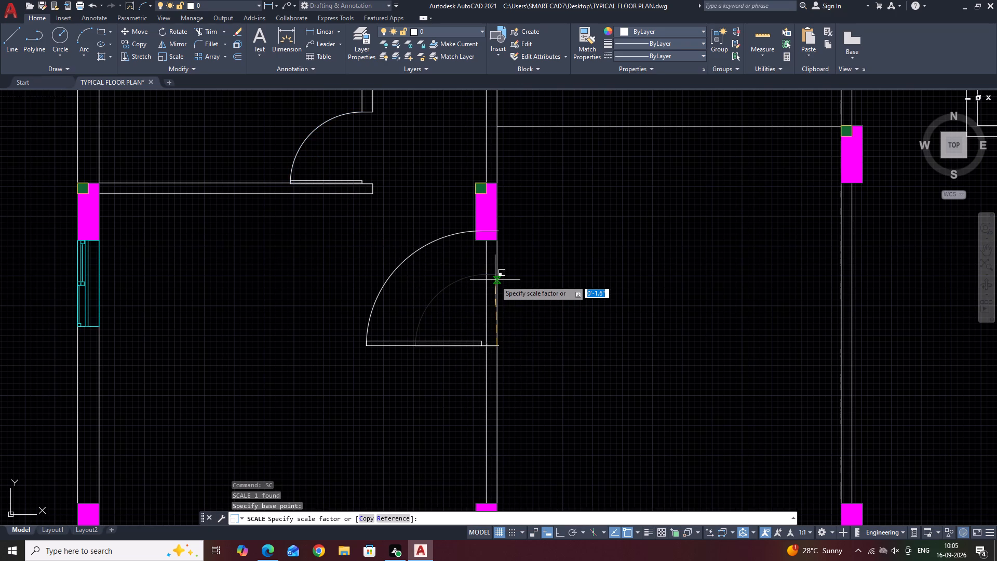
{"action": "type", "text": "R"}
{"action": "key", "text": "space"}
{"action": "left_click", "coordinate": [496, 345]}
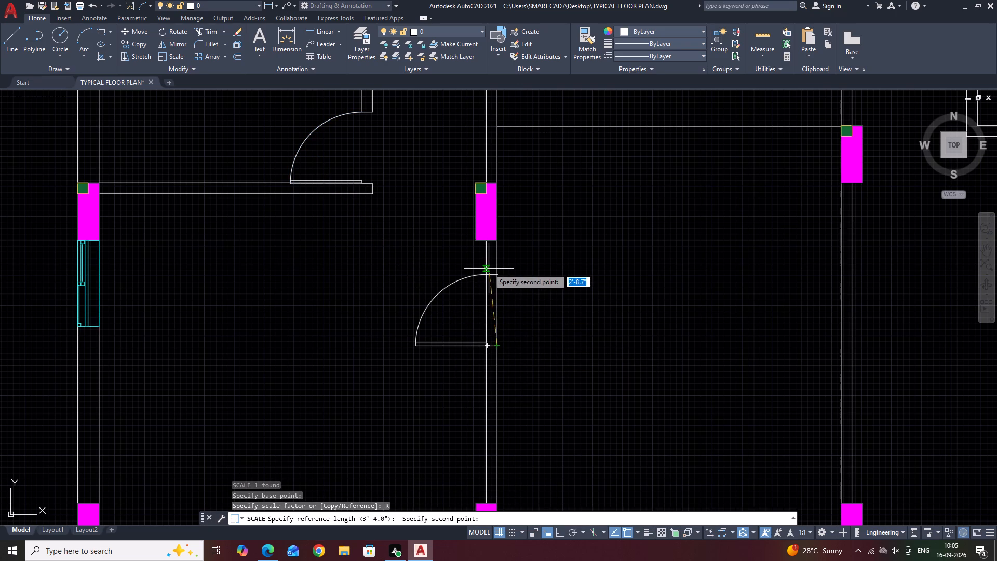
{"action": "left_click", "coordinate": [498, 275]}
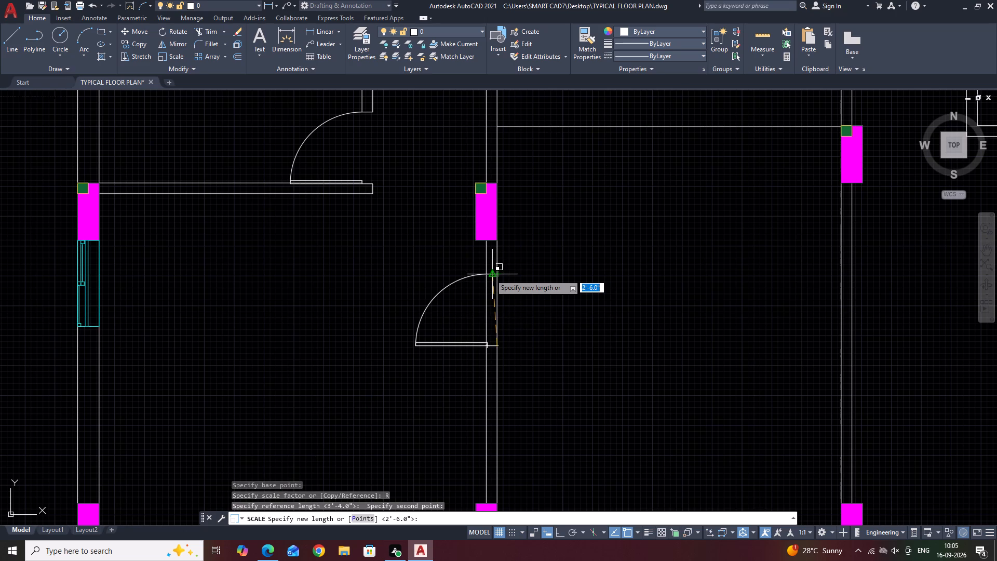
{"action": "key", "text": "F6"}
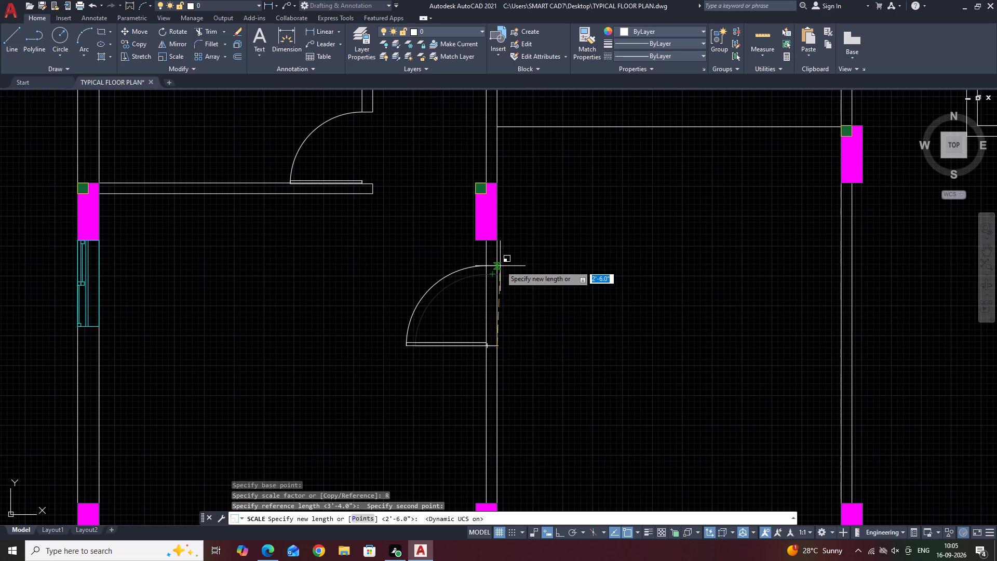
{"action": "key", "text": "F8"}
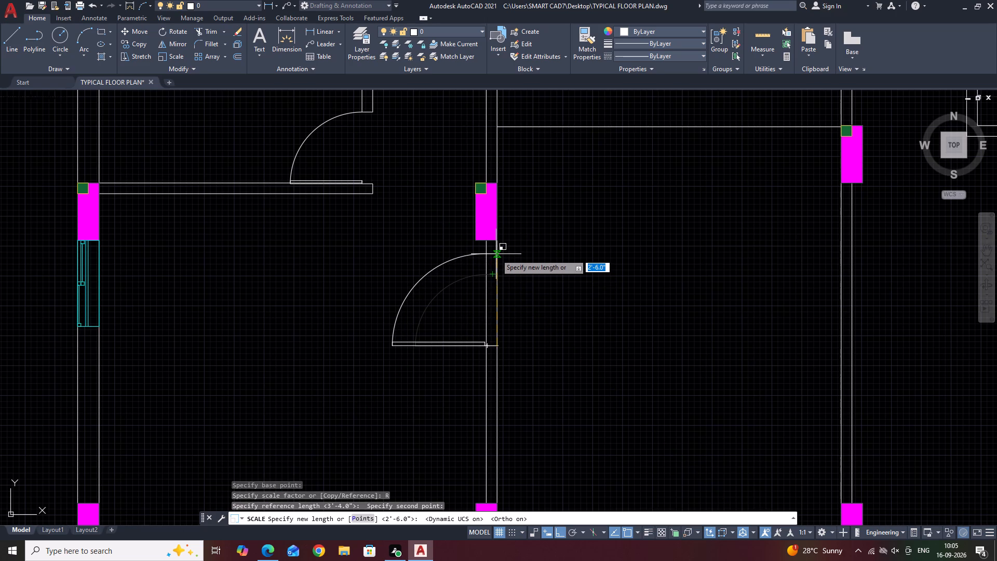
{"action": "type", "text": "3'"}
{"action": "key", "text": "Return"}
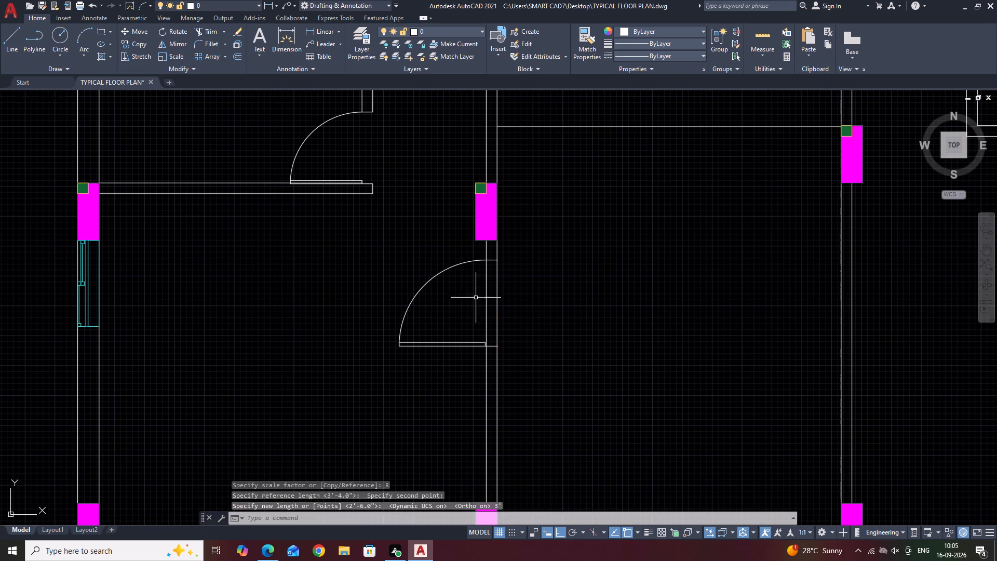
Mirror the 3' door about a horizontal axis so its leaf lies on the north side, erasing the source.
{"action": "middle_click_drag", "start_coordinate": [417, 317], "coordinate": [426, 395]}
{"action": "left_click", "coordinate": [440, 412]}
{"action": "left_click_drag", "start_coordinate": [425, 434], "coordinate": [424, 437]}
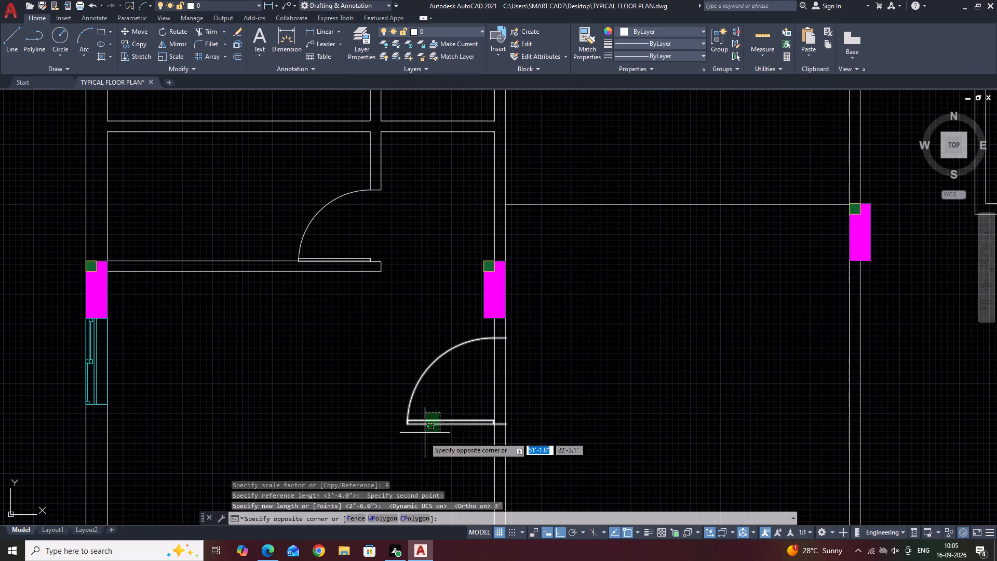
{"action": "left_click_drag", "start_coordinate": [424, 437], "coordinate": [423, 442]}
{"action": "type", "text": "MI"}
{"action": "key", "text": "space"}
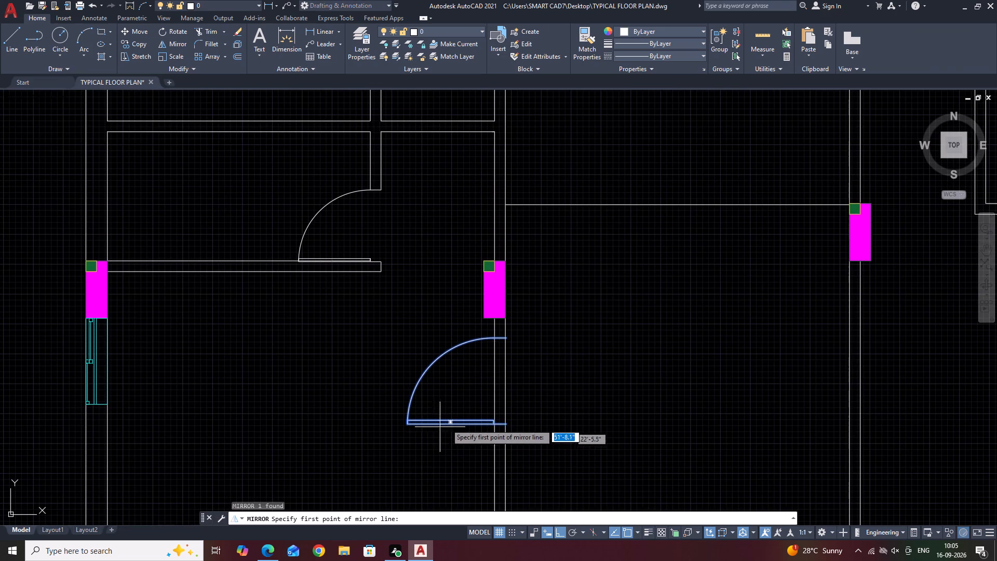
{"action": "left_click", "coordinate": [494, 382]}
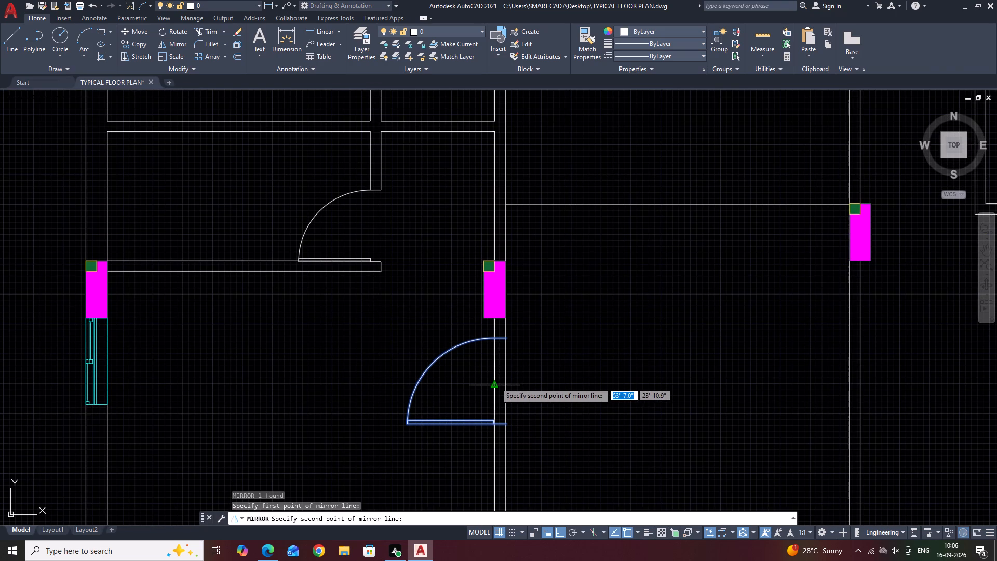
{"action": "left_click", "coordinate": [608, 381]}
{"action": "left_click_drag", "start_coordinate": [624, 406], "coordinate": [609, 381]}
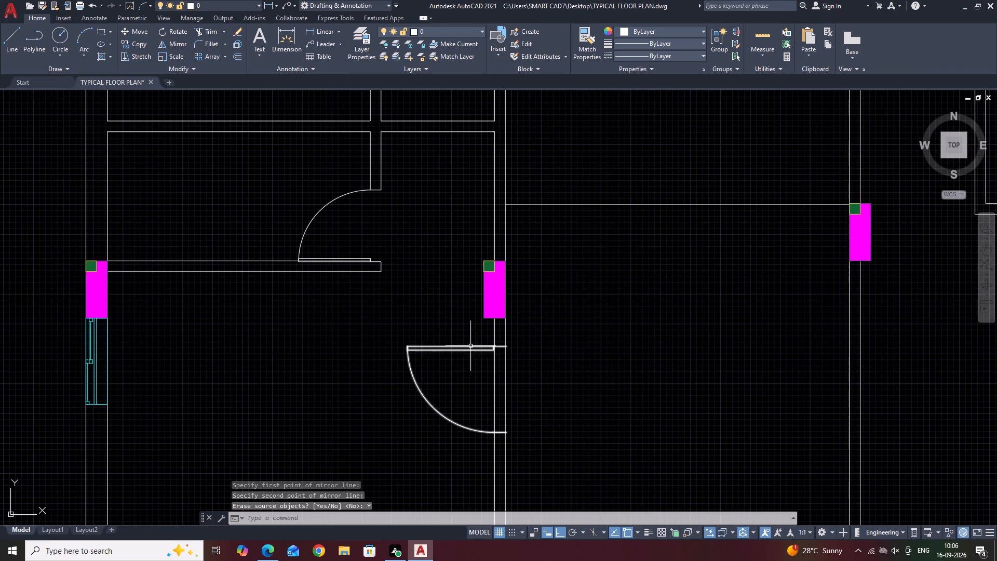
Move the mirrored door north so its jamb corner meets the column's southeast corner.
{"action": "left_click", "coordinate": [470, 346]}
{"action": "type", "text": "M"}
{"action": "key", "text": "space"}
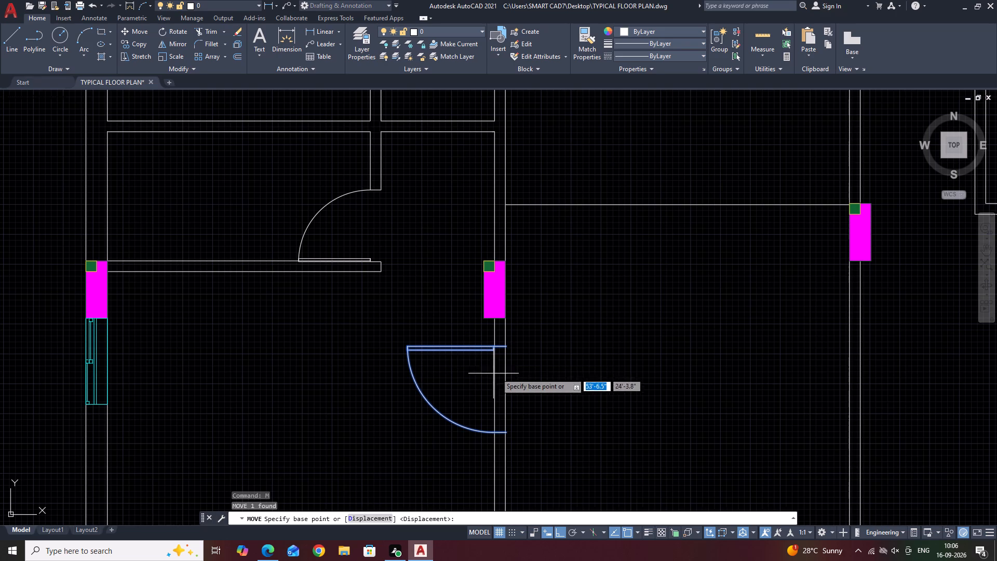
{"action": "left_click", "coordinate": [506, 347]}
{"action": "left_click", "coordinate": [504, 319]}
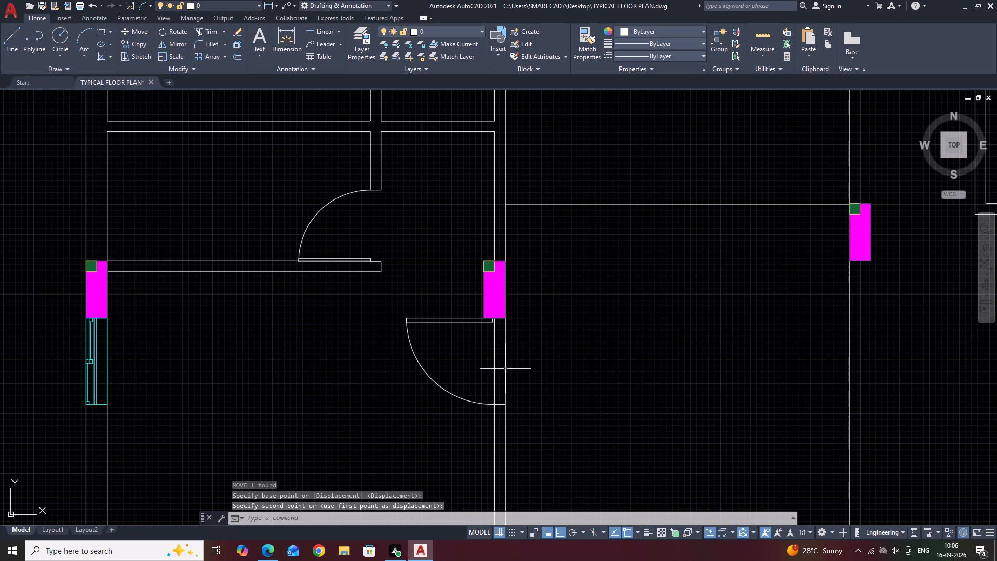
Trim both faces of the southwest room's east wall between the 3' door's jambs to open the doorway.
{"action": "middle_click_drag", "start_coordinate": [509, 404], "coordinate": [603, 371]}
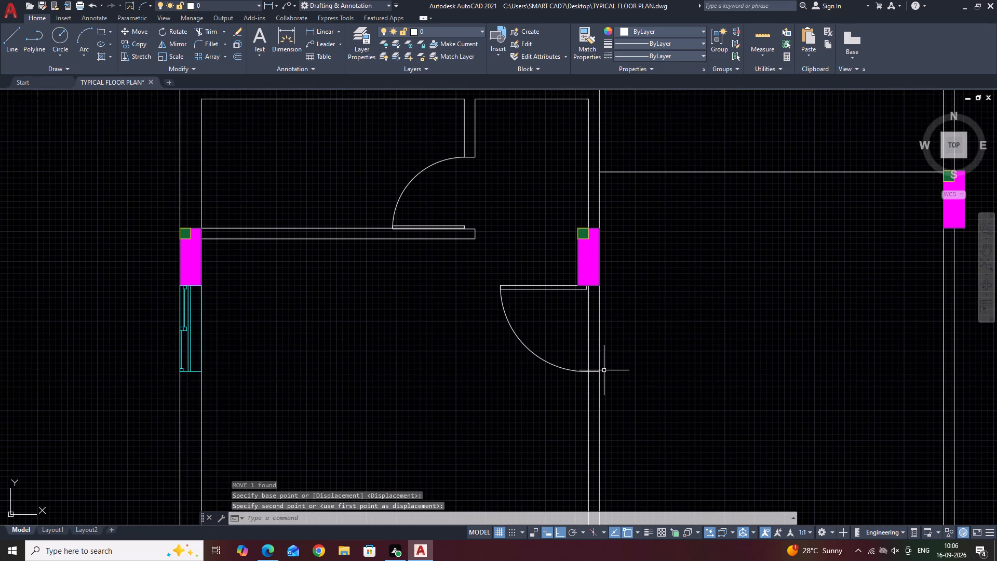
{"action": "type", "text": "TR"}
{"action": "key", "text": "space"}
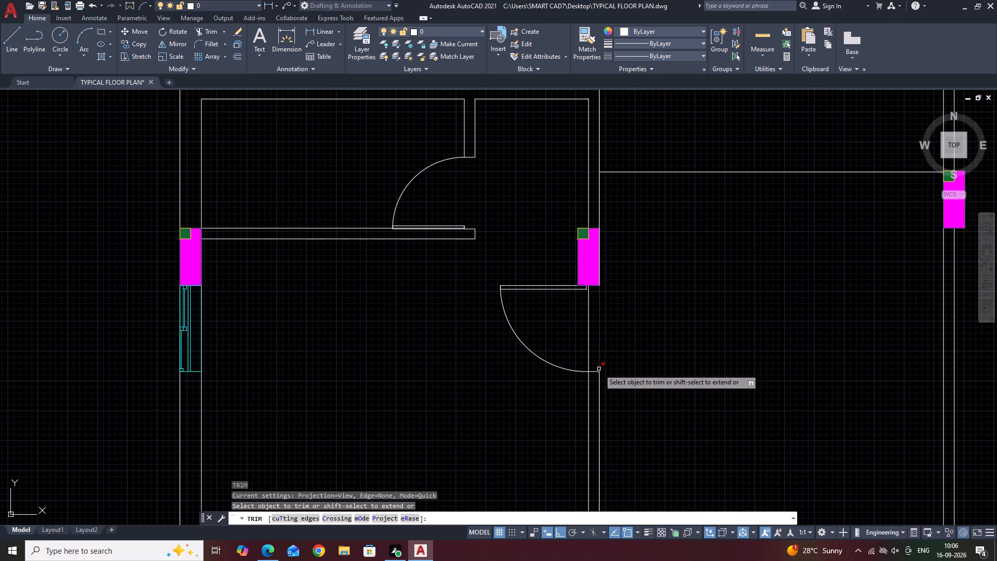
{"action": "scroll", "coordinate": [571, 325], "scroll_direction": "up", "scroll_amount": 1}
{"action": "left_click", "coordinate": [644, 325]}
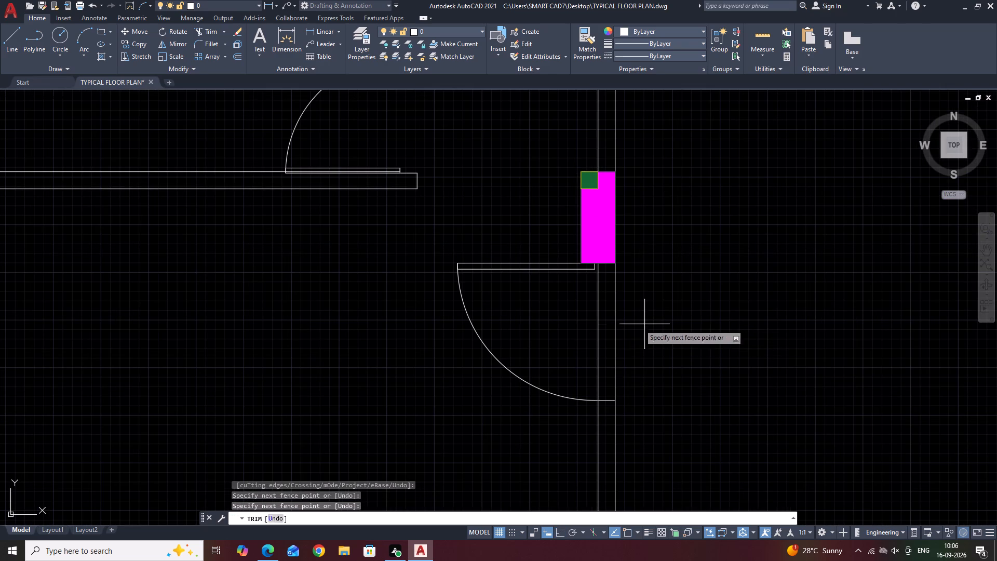
{"action": "left_click", "coordinate": [594, 324]}
{"action": "scroll", "coordinate": [621, 318], "scroll_direction": "down", "scroll_amount": 3}
{"action": "middle_click_drag", "start_coordinate": [759, 328], "coordinate": [650, 295]}
{"action": "key", "text": "Escape"}
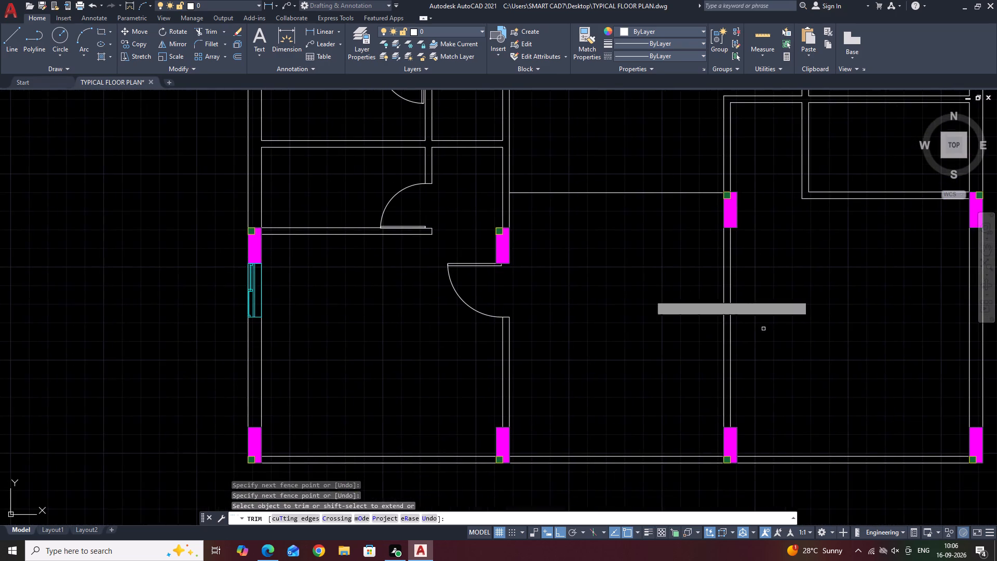
Copy the 3' door into the southern part of the central room, just above the south wall.
{"action": "left_click", "coordinate": [467, 301]}
{"action": "left_click", "coordinate": [459, 309]}
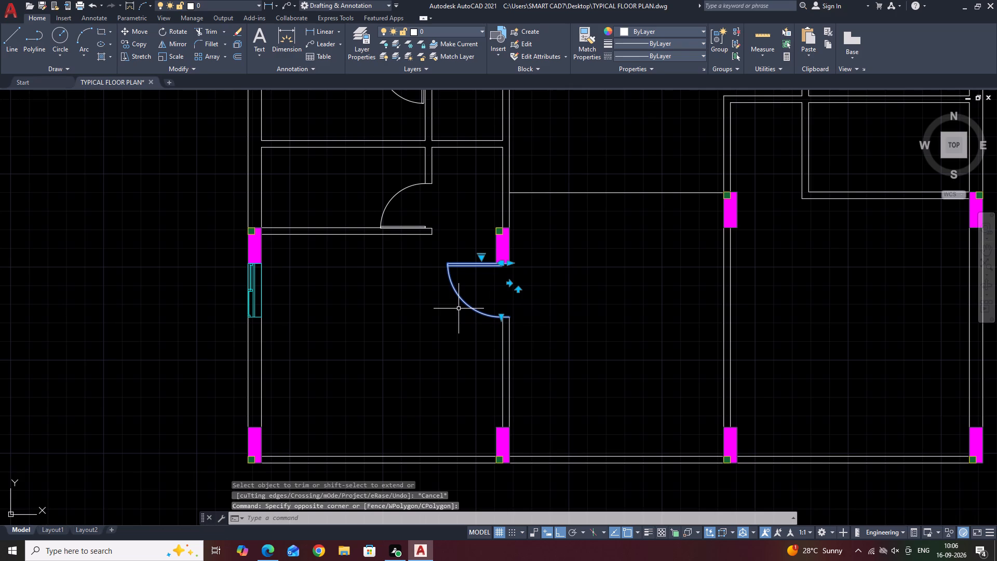
{"action": "key", "text": "c"}
{"action": "key", "text": "o"}
{"action": "key", "text": "space"}
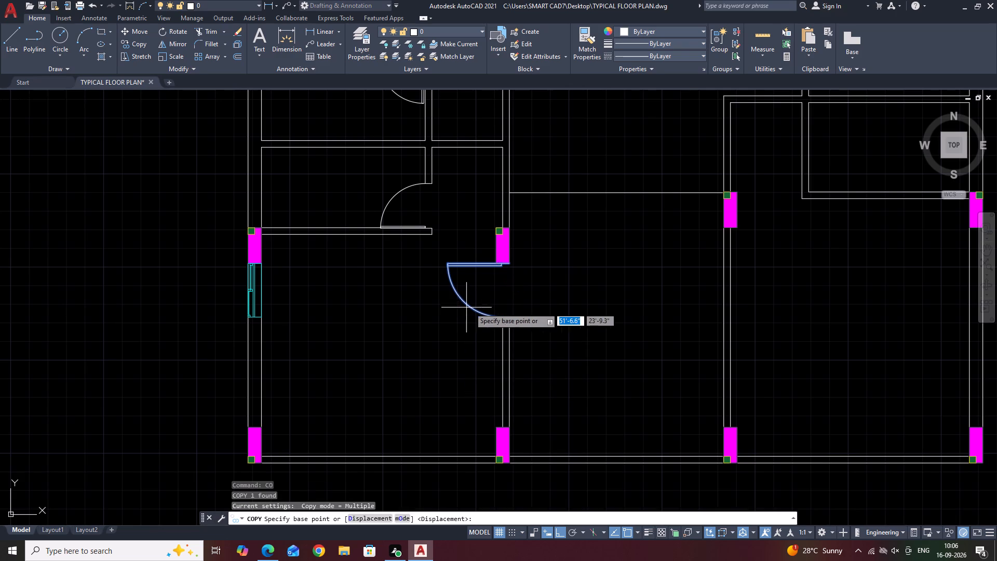
{"action": "left_click", "coordinate": [480, 306]}
{"action": "key", "text": "F8"}
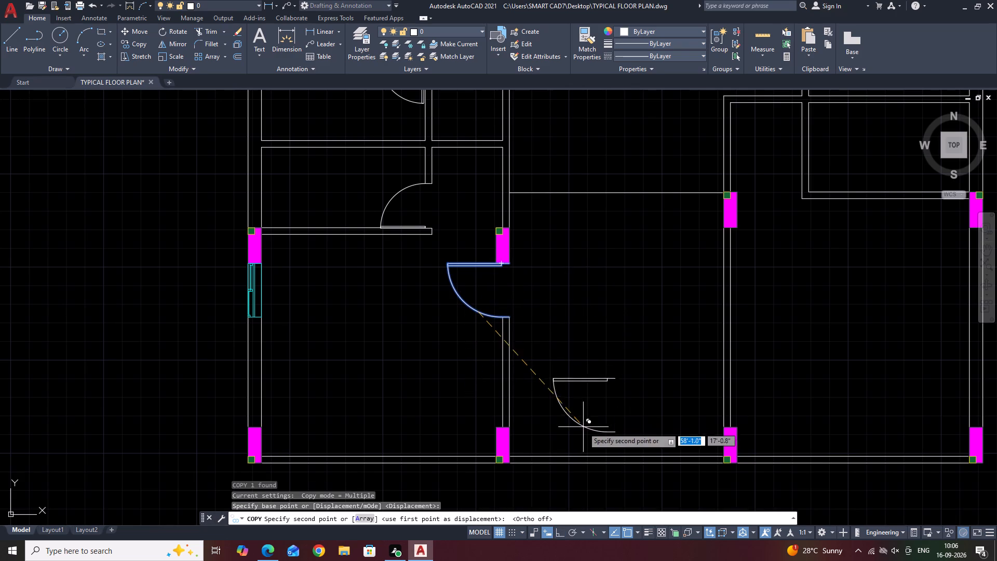
{"action": "left_click", "coordinate": [569, 435]}
{"action": "key", "text": "Escape"}
Rotate the copied central-room door 270° so its leaf stands vertical.
{"action": "left_click", "coordinate": [570, 354]}
{"action": "left_click", "coordinate": [556, 407]}
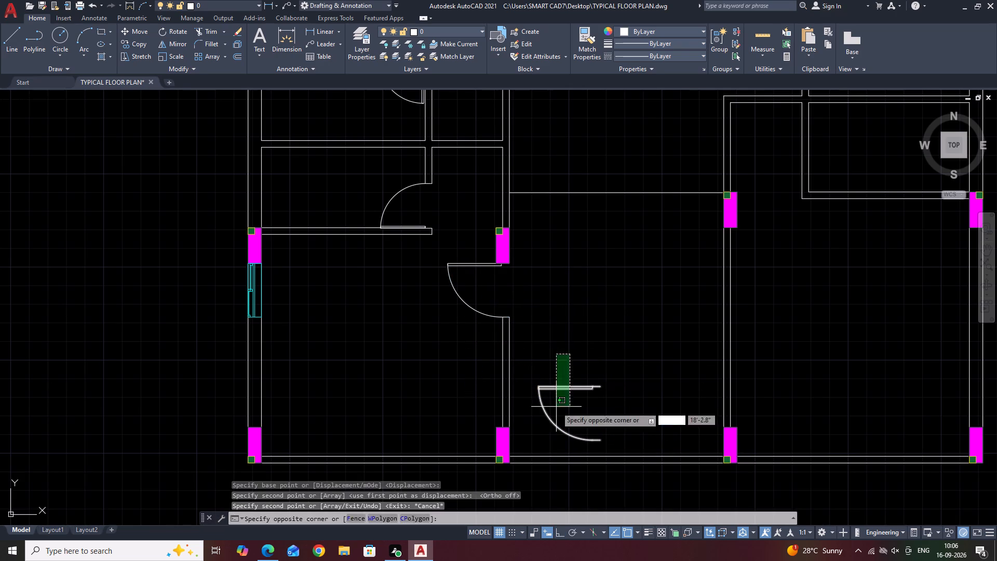
{"action": "key", "text": "r"}
{"action": "type", "text": "O"}
{"action": "key", "text": "space"}
{"action": "left_click", "coordinate": [570, 404]}
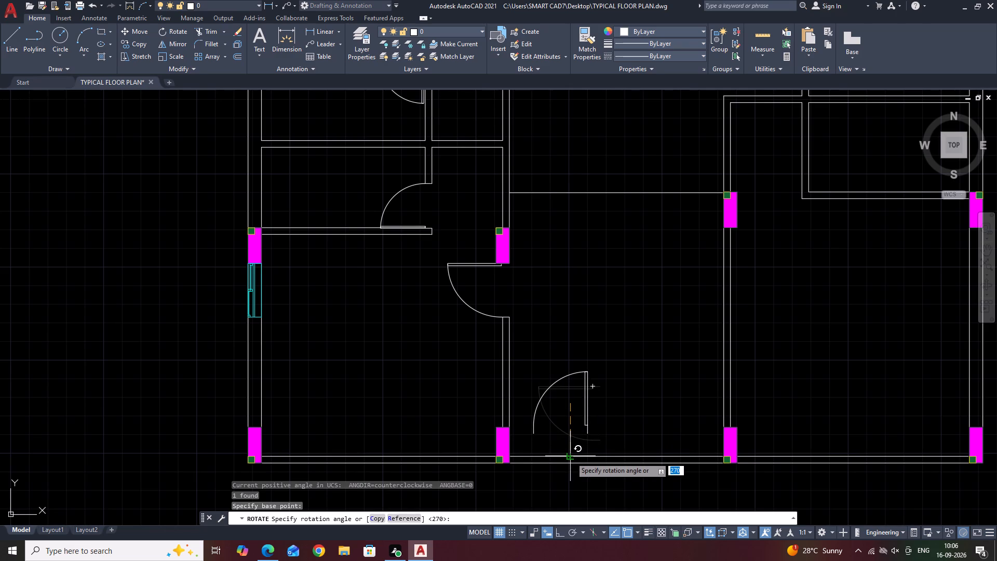
{"action": "key", "text": "F8"}
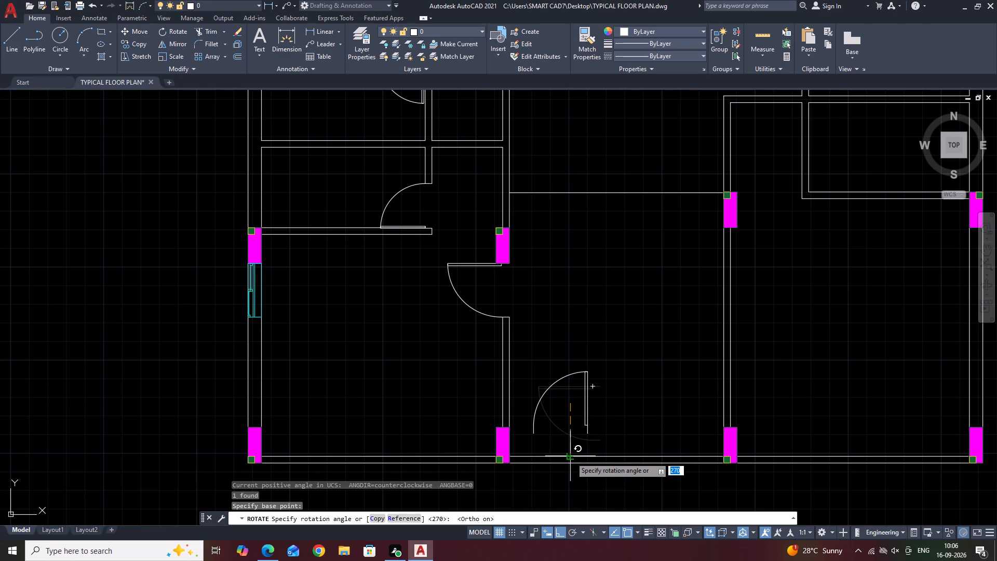
{"action": "left_click", "coordinate": [571, 457]}
Mirror the rotated door about its vertical leaf line so it swings east, erasing the source.
{"action": "left_click_drag", "start_coordinate": [610, 409], "coordinate": [605, 415]}
{"action": "left_click", "coordinate": [578, 428]}
{"action": "middle_click_drag", "start_coordinate": [597, 435], "coordinate": [547, 377]}
{"action": "key", "text": "m"}
{"action": "key", "text": "i"}
{"action": "key", "text": "space"}
{"action": "left_click", "coordinate": [536, 377]}
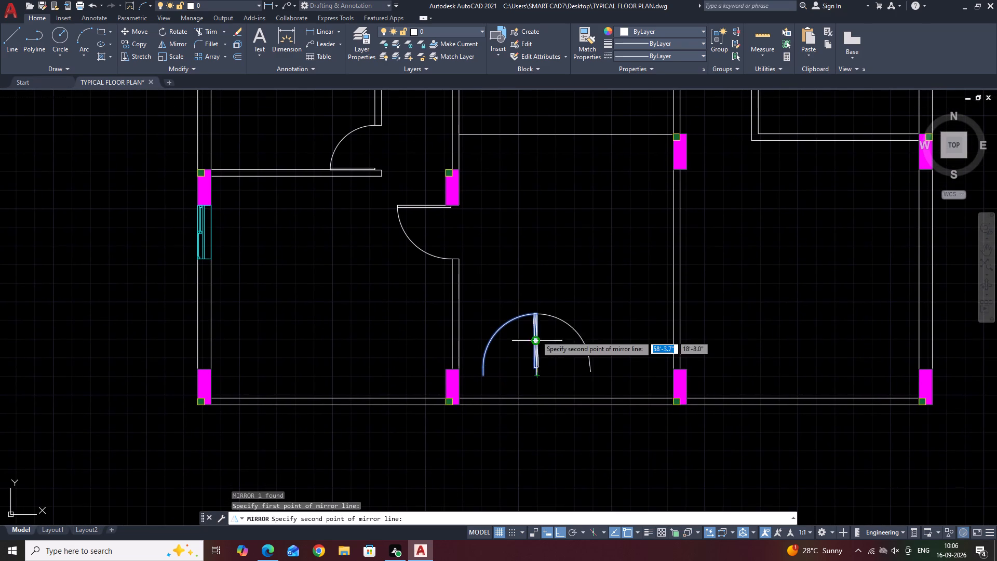
{"action": "left_click", "coordinate": [537, 313]}
{"action": "scroll", "coordinate": [541, 348], "scroll_direction": "up", "scroll_amount": 1}
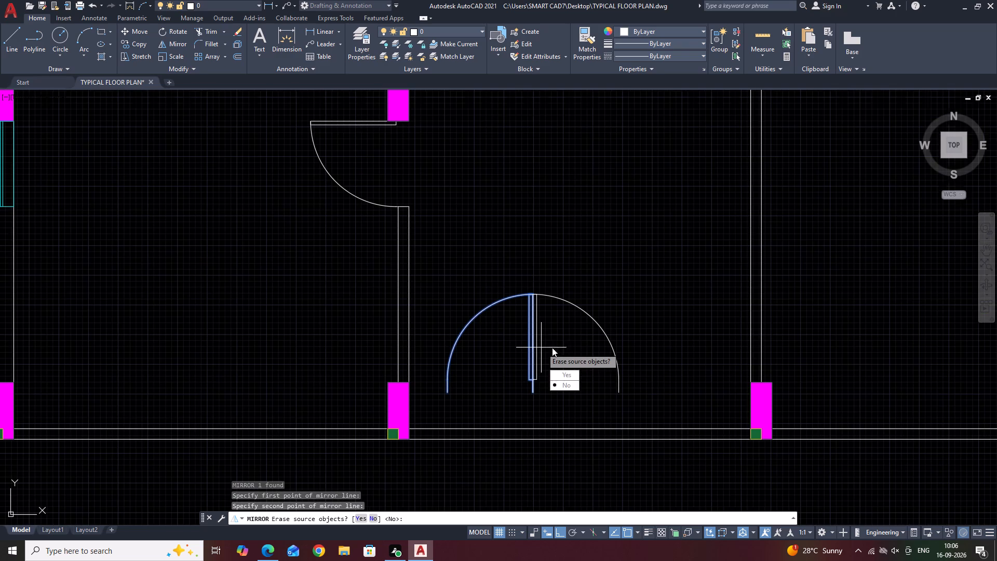
{"action": "left_click_drag", "start_coordinate": [567, 377], "coordinate": [537, 313]}
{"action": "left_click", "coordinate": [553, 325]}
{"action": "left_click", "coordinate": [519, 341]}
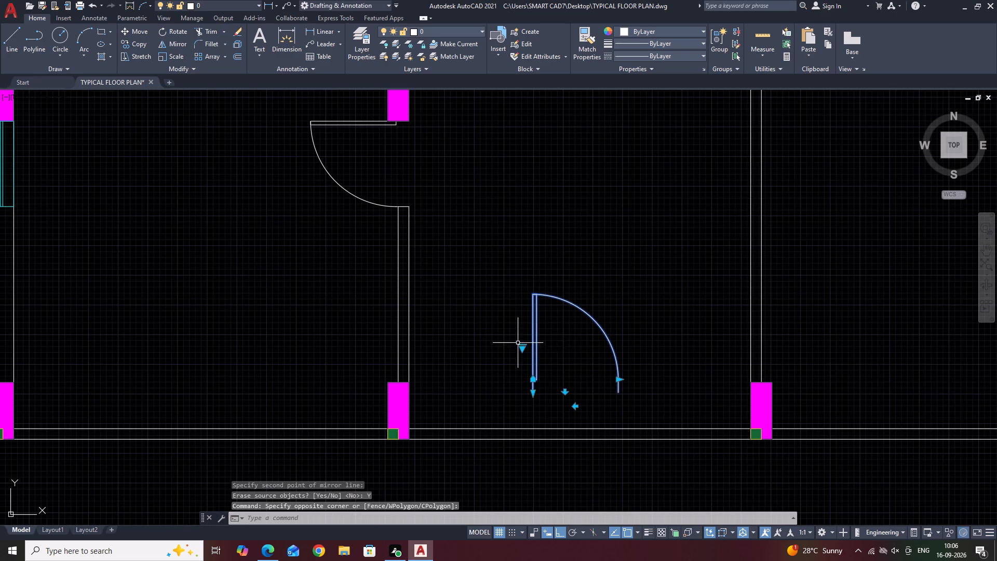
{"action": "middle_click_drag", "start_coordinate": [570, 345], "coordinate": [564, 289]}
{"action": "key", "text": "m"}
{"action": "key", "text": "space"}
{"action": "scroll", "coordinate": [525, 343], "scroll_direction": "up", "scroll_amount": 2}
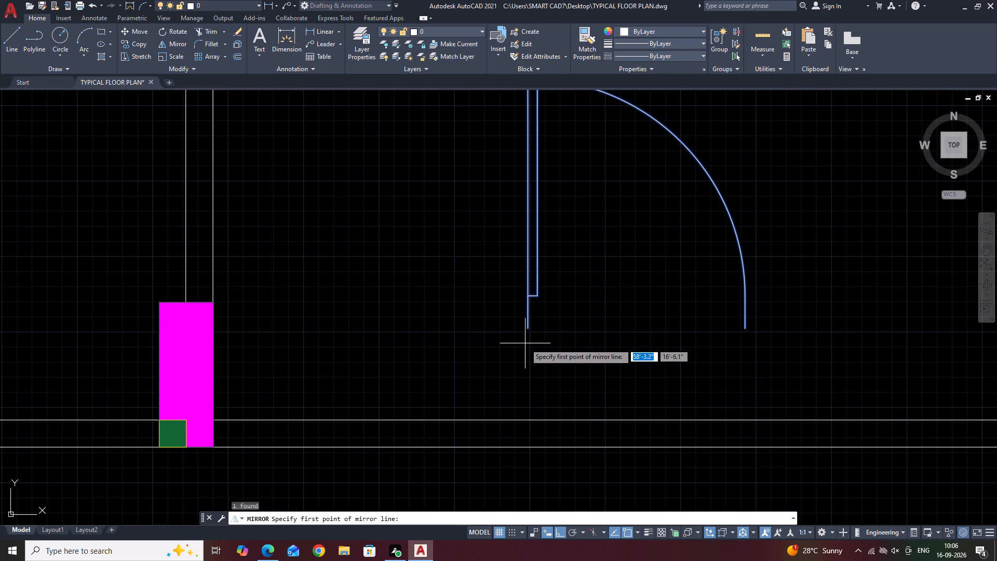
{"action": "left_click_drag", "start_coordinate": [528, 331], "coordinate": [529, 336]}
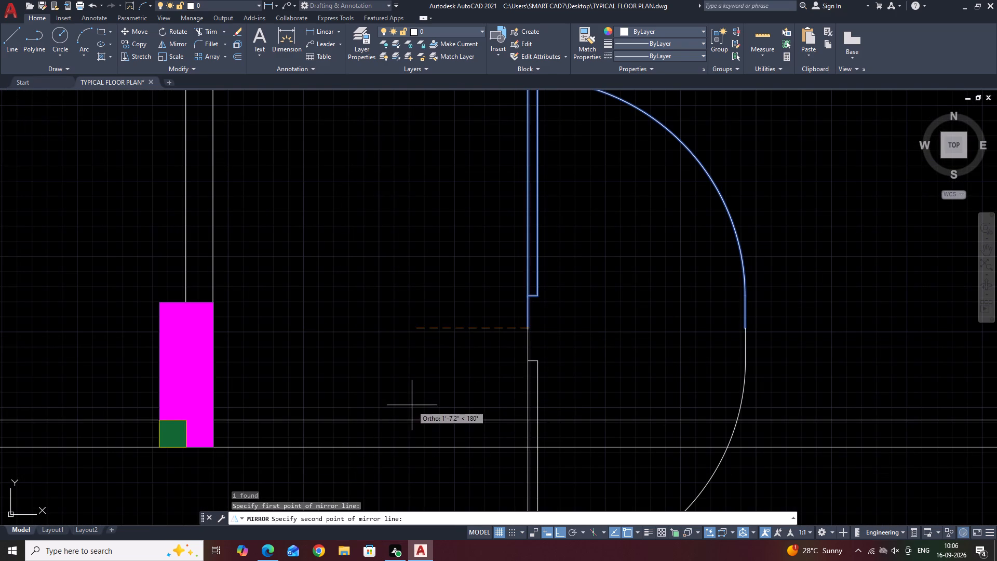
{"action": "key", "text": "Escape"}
Move the mirrored door onto the south wall's outer face, a short distance east of the central room's southwest column.
{"action": "left_click", "coordinate": [558, 296]}
{"action": "left_click", "coordinate": [492, 338]}
{"action": "key", "text": "m"}
{"action": "key", "text": "space"}
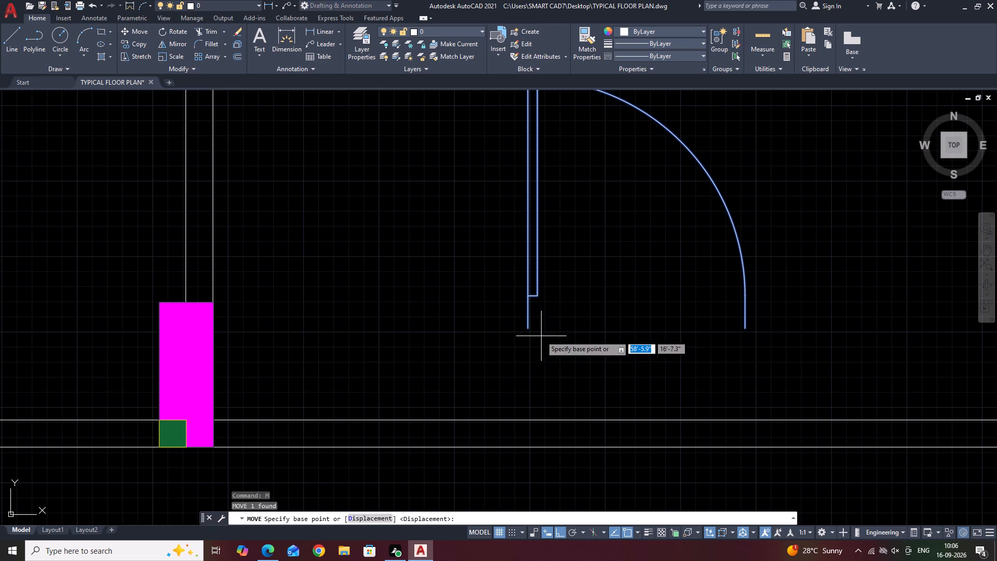
{"action": "left_click", "coordinate": [528, 331]}
{"action": "left_click", "coordinate": [292, 450]}
Draw a stub line 4" east from the southwest column's face along the south wall's inner face, and down to the outer face.
{"action": "middle_click_drag", "start_coordinate": [409, 409], "coordinate": [505, 420]}
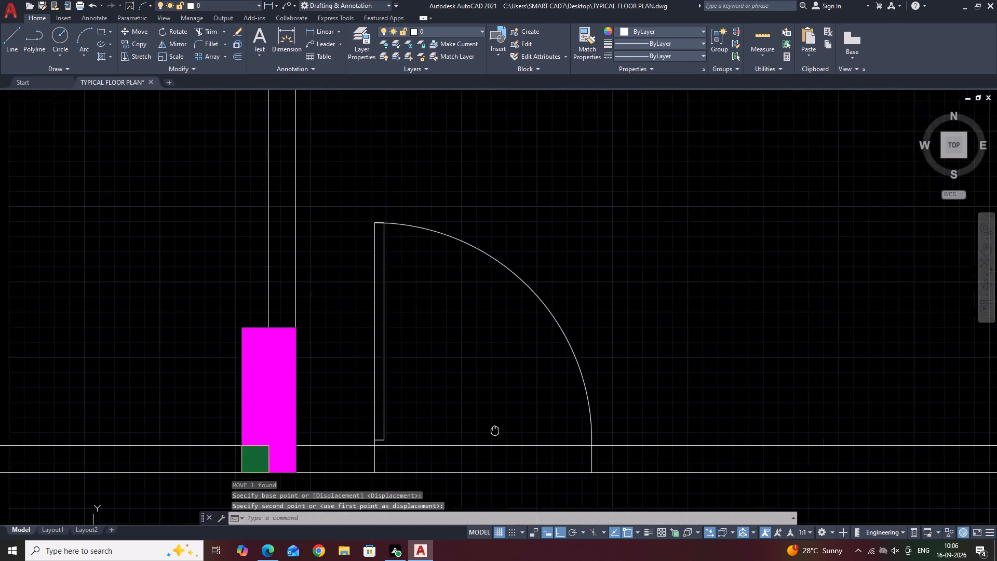
{"action": "middle_click_drag", "start_coordinate": [505, 420], "coordinate": [528, 380]}
{"action": "middle_click_drag", "start_coordinate": [446, 397], "coordinate": [506, 473]}
{"action": "key", "text": "l"}
{"action": "key", "text": "space"}
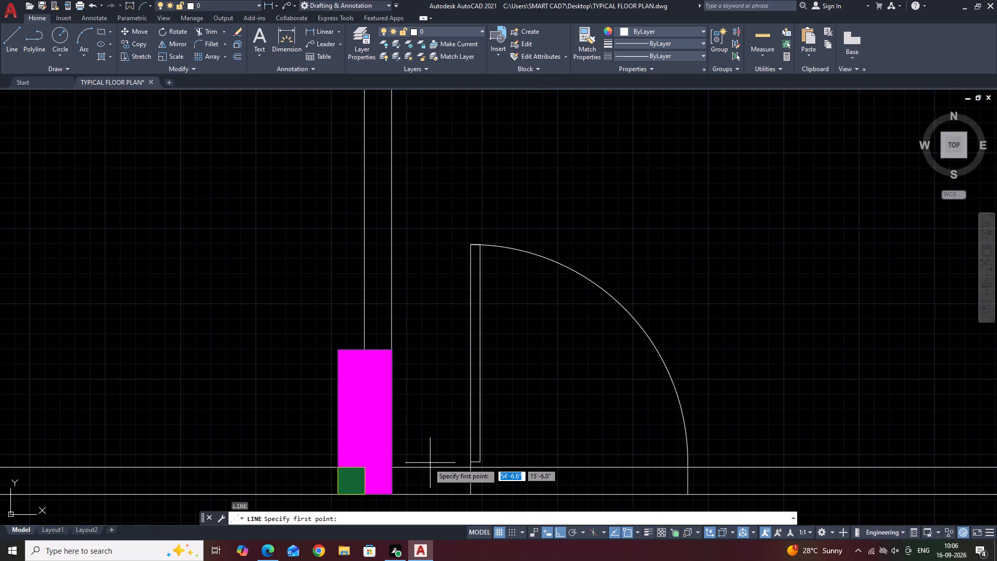
{"action": "left_click", "coordinate": [391, 469]}
{"action": "middle_click_drag", "start_coordinate": [461, 467], "coordinate": [480, 396]}
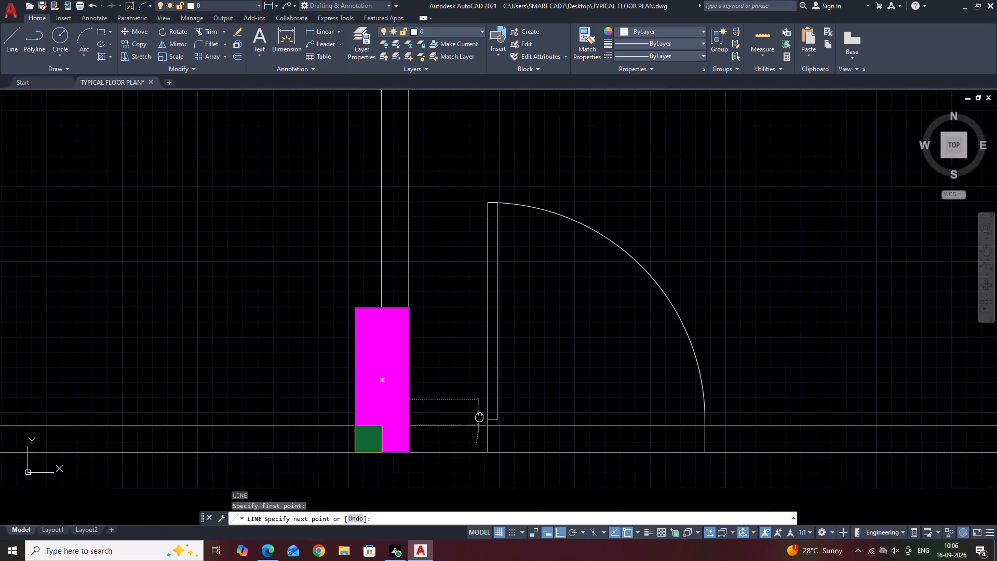
{"action": "type", "text": "4"}
{"action": "key", "text": "space"}
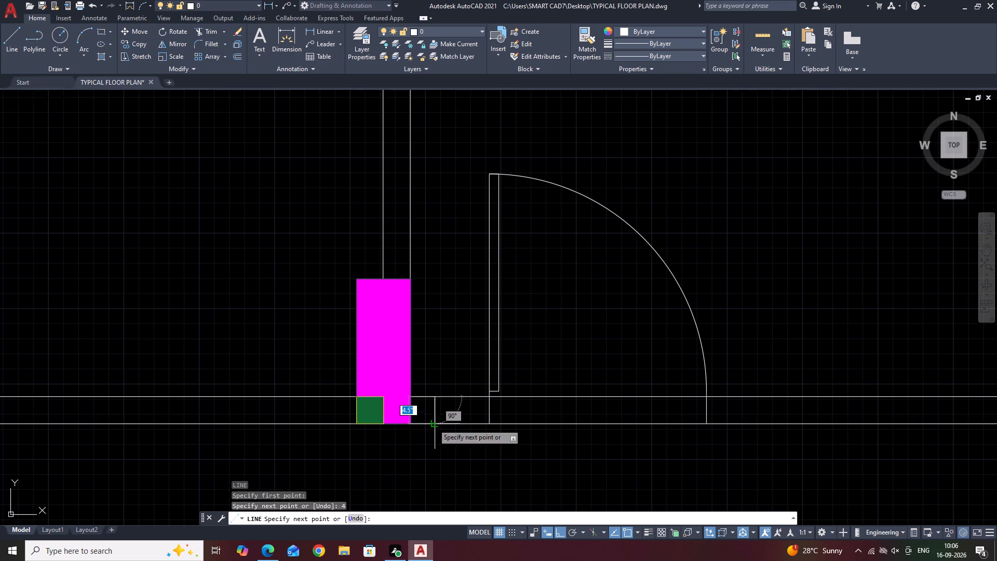
{"action": "left_click", "coordinate": [433, 424]}
{"action": "key", "text": "Escape"}
Move the central room's south door west so its outer jamb corner meets the stub line's lower end.
{"action": "left_click", "coordinate": [508, 382]}
{"action": "left_click", "coordinate": [485, 363]}
{"action": "type", "text": "M"}
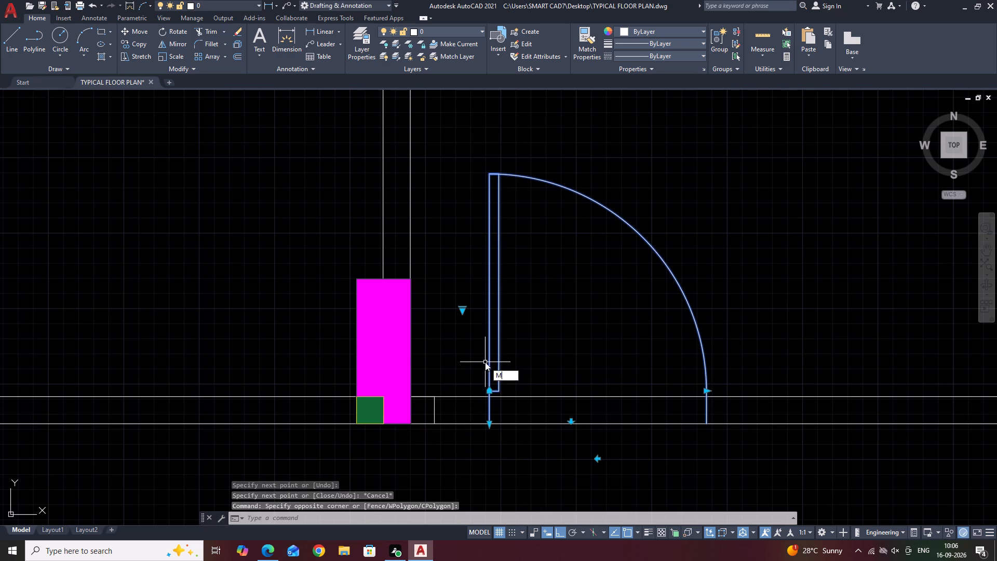
{"action": "key", "text": "space"}
{"action": "left_click", "coordinate": [491, 424]}
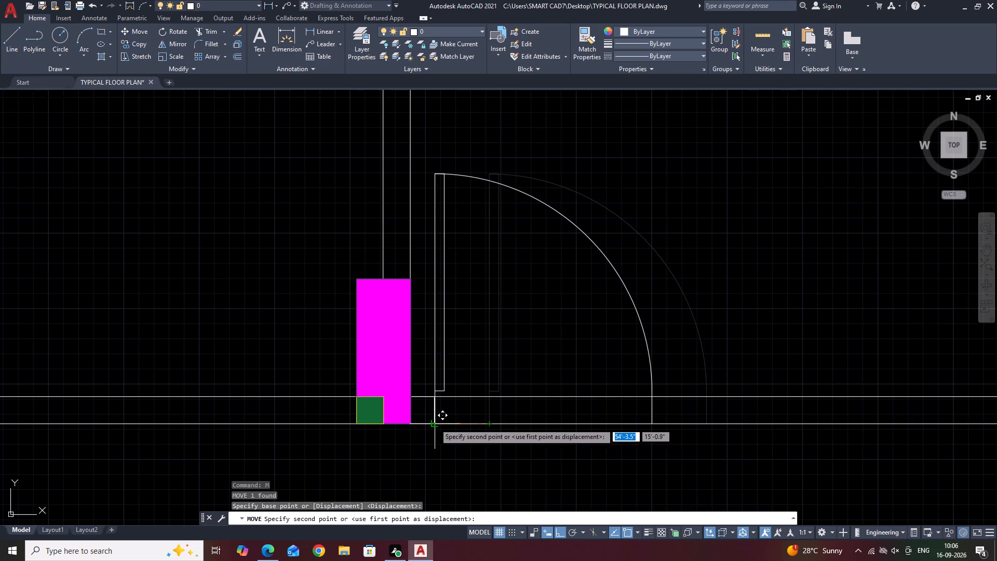
{"action": "left_click", "coordinate": [434, 423]}
Trim both south wall lines between the door's jambs to open the central room's doorway.
{"action": "middle_click_drag", "start_coordinate": [600, 325], "coordinate": [520, 342]}
{"action": "scroll", "coordinate": [521, 343], "scroll_direction": "down", "scroll_amount": 1}
{"action": "middle_click_drag", "start_coordinate": [635, 316], "coordinate": [614, 298]}
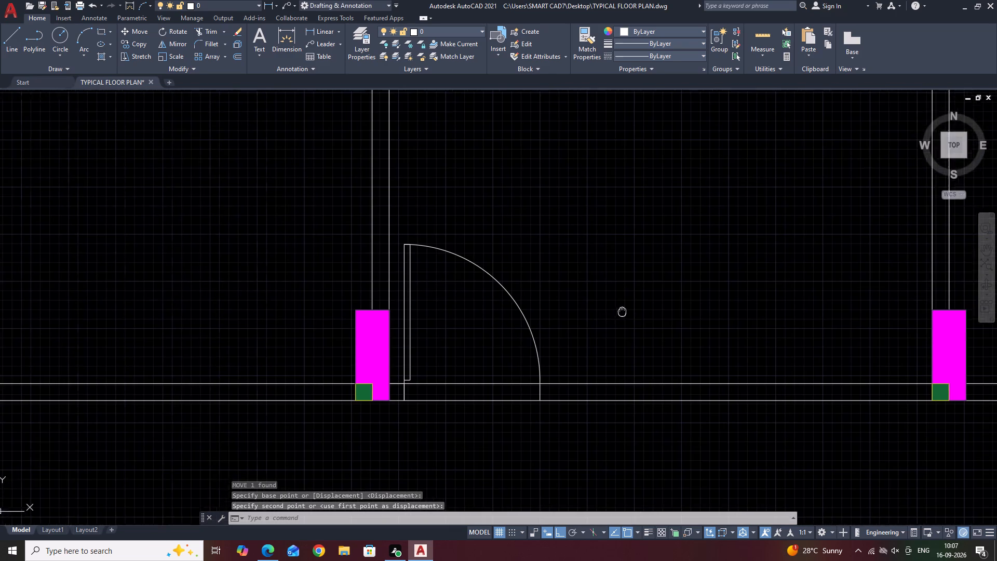
{"action": "middle_click_drag", "start_coordinate": [614, 298], "coordinate": [599, 253]}
{"action": "key", "text": "t"}
{"action": "key", "text": "r"}
{"action": "key", "text": "space"}
{"action": "left_click", "coordinate": [463, 303]}
{"action": "left_click", "coordinate": [445, 380]}
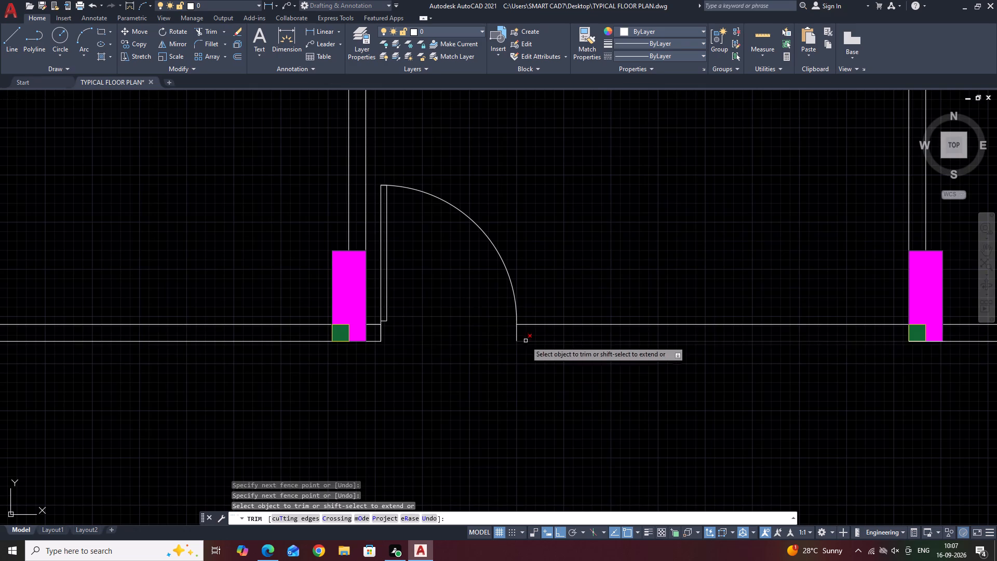
{"action": "scroll", "coordinate": [527, 340], "scroll_direction": "down", "scroll_amount": 4}
{"action": "key", "text": "Escape"}
Mirror the southwest room's door about the vertical centre line of the central room, keeping the source.
{"action": "middle_click_drag", "start_coordinate": [570, 284], "coordinate": [528, 399]}
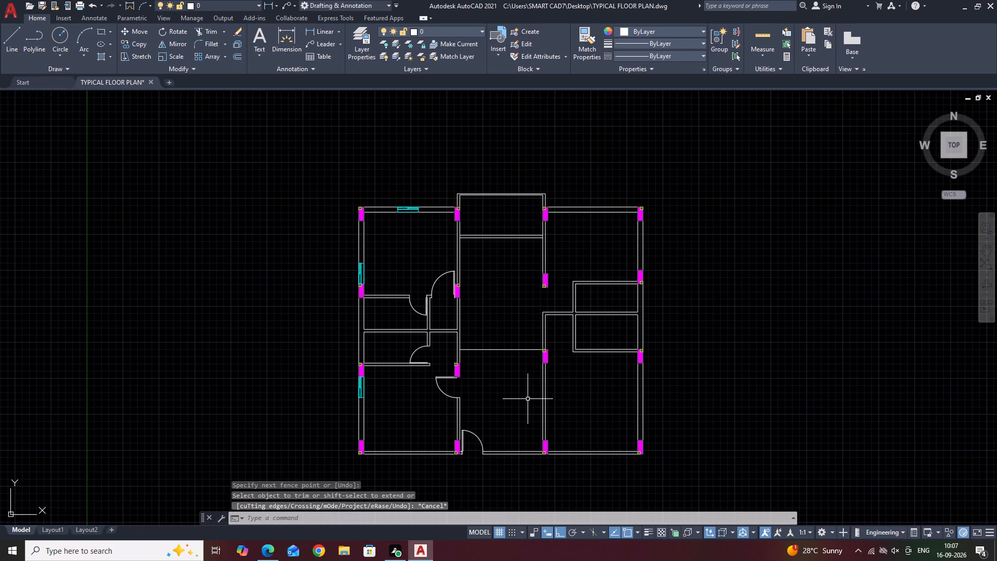
{"action": "middle_click_drag", "start_coordinate": [516, 403], "coordinate": [521, 436]}
{"action": "left_click", "coordinate": [446, 411]}
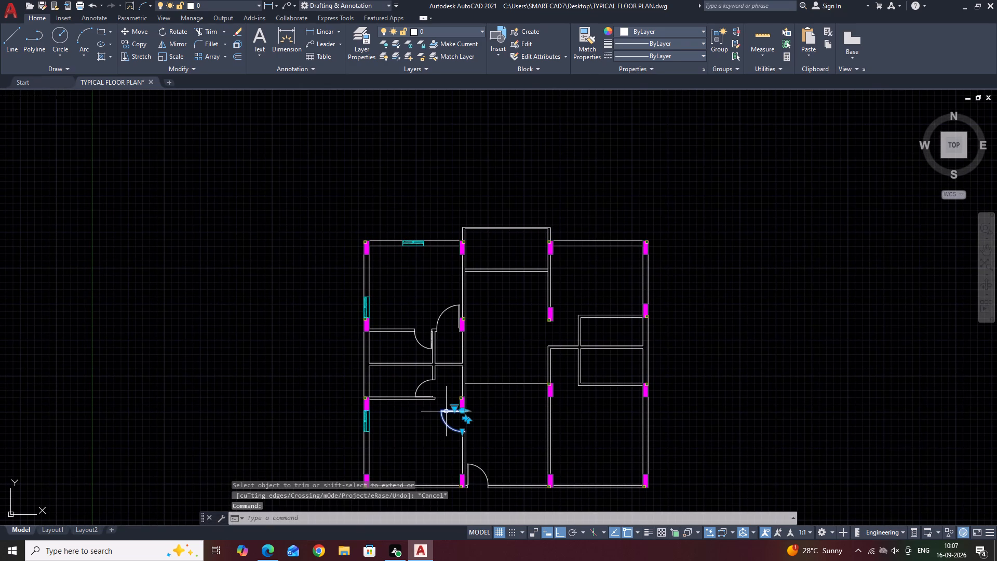
{"action": "type", "text": "MI"}
{"action": "key", "text": "space"}
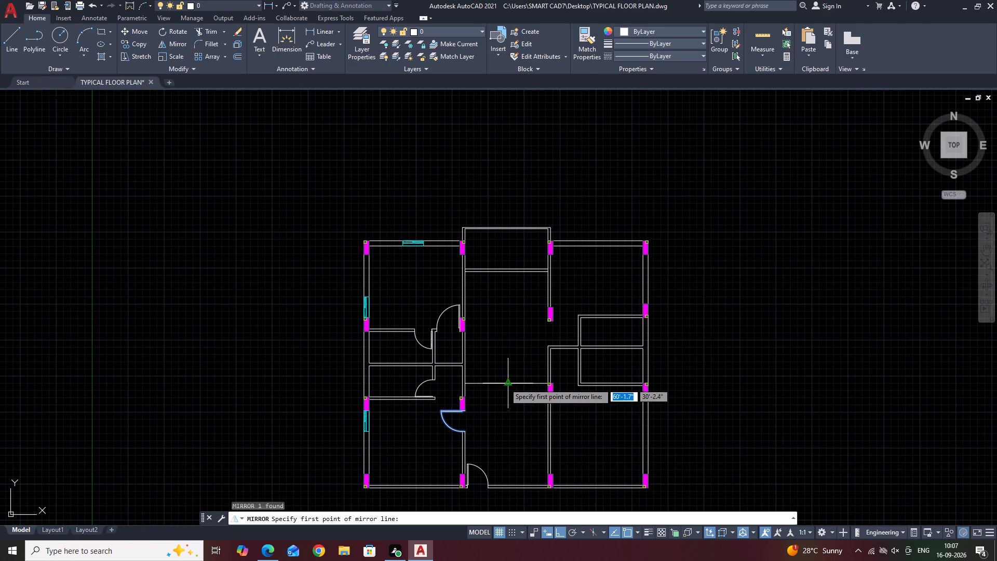
{"action": "left_click", "coordinate": [505, 383]}
{"action": "left_click", "coordinate": [504, 305]}
{"action": "left_click_drag", "start_coordinate": [524, 343], "coordinate": [505, 304]}
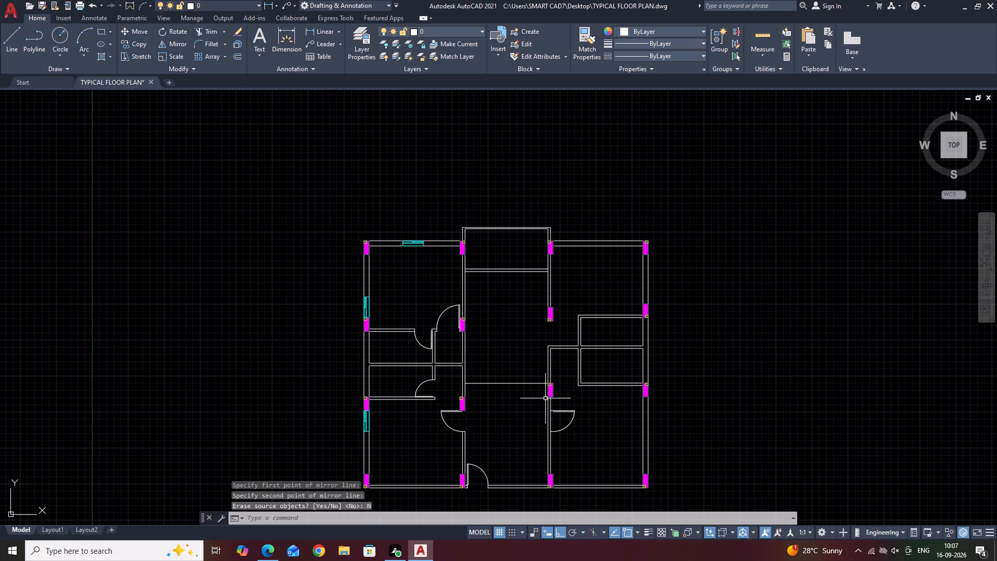
Move the mirrored door up to the south face of the column on the southeast room's west wall.
{"action": "scroll", "coordinate": [558, 437], "scroll_direction": "up", "scroll_amount": 2}
{"action": "left_click_drag", "start_coordinate": [584, 434], "coordinate": [574, 417]}
{"action": "left_click", "coordinate": [562, 398]}
{"action": "middle_click_drag", "start_coordinate": [567, 416], "coordinate": [584, 470]}
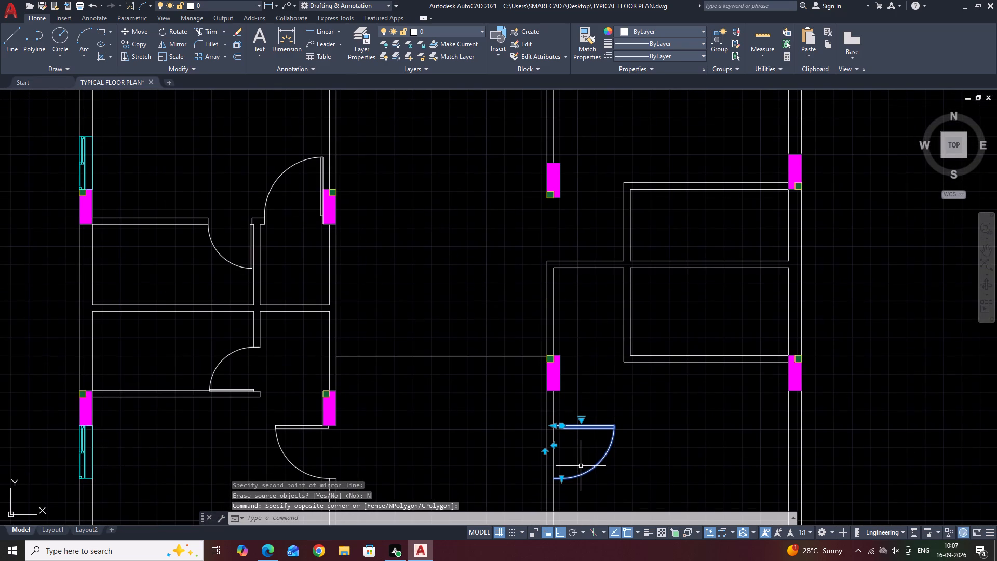
{"action": "type", "text": "M"}
{"action": "key", "text": "space"}
{"action": "left_click", "coordinate": [552, 428]}
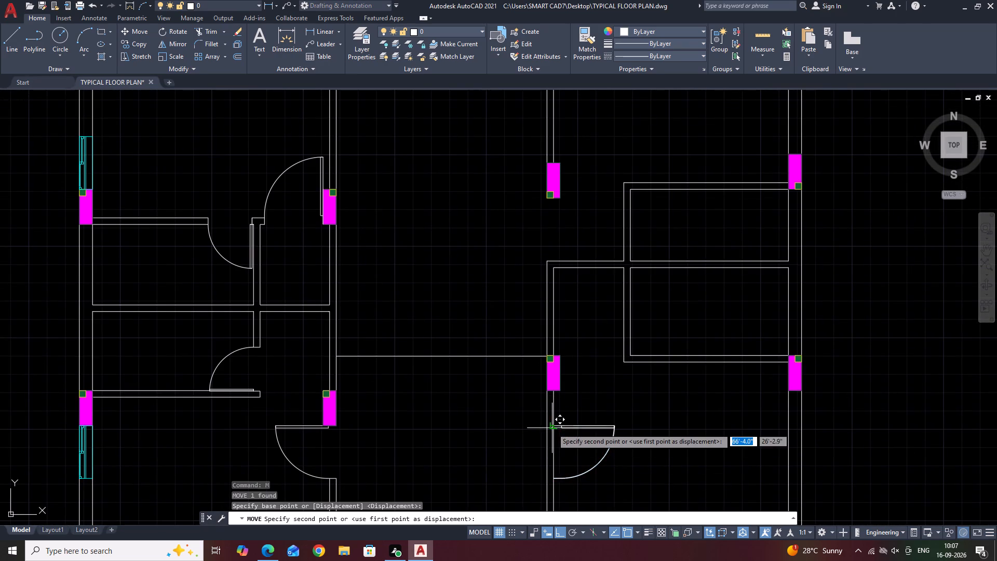
{"action": "left_click", "coordinate": [549, 394]}
Trim both lines of the southeast room's west wall across the mirrored door's opening.
{"action": "middle_click_drag", "start_coordinate": [567, 431], "coordinate": [576, 439]}
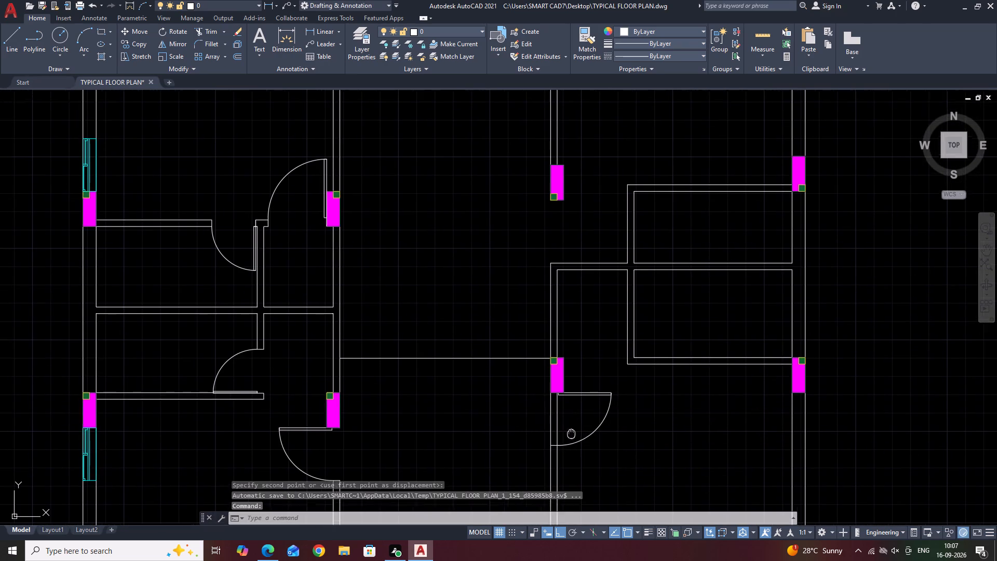
{"action": "middle_click_drag", "start_coordinate": [576, 439], "coordinate": [615, 412]}
{"action": "key", "text": "t"}
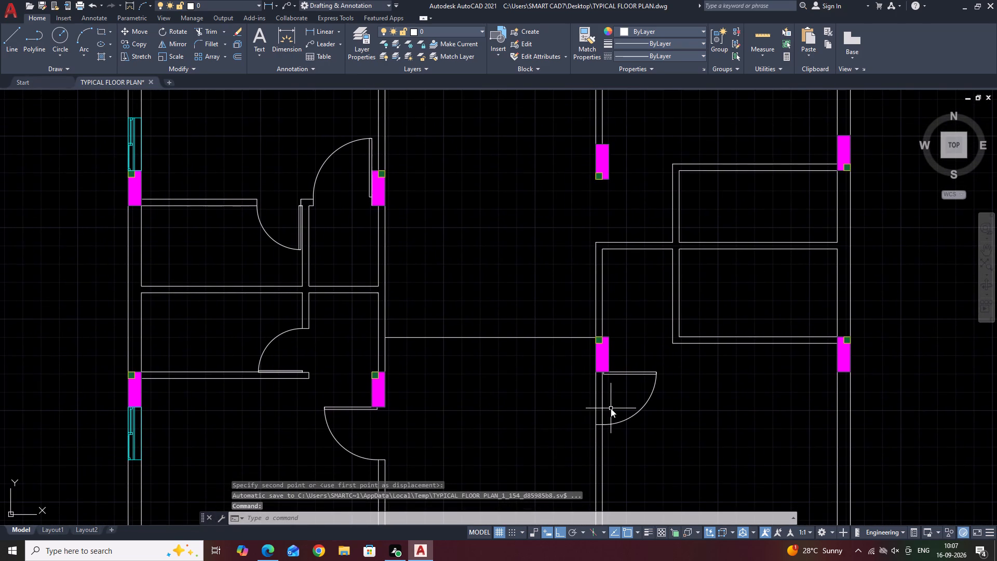
{"action": "type", "text": "R"}
{"action": "key", "text": "space"}
{"action": "left_click", "coordinate": [612, 405]}
{"action": "left_click", "coordinate": [571, 421]}
{"action": "key", "text": "Escape"}
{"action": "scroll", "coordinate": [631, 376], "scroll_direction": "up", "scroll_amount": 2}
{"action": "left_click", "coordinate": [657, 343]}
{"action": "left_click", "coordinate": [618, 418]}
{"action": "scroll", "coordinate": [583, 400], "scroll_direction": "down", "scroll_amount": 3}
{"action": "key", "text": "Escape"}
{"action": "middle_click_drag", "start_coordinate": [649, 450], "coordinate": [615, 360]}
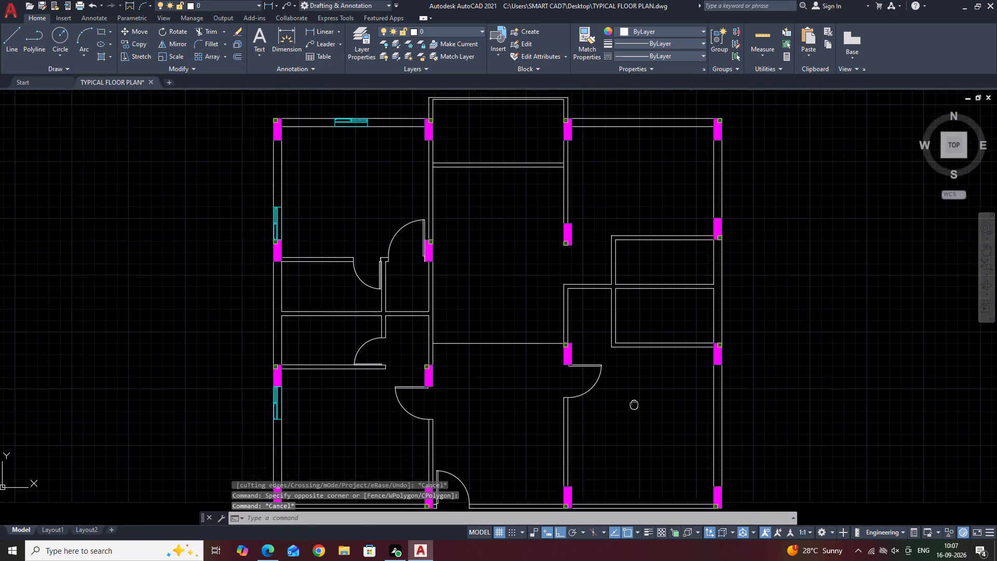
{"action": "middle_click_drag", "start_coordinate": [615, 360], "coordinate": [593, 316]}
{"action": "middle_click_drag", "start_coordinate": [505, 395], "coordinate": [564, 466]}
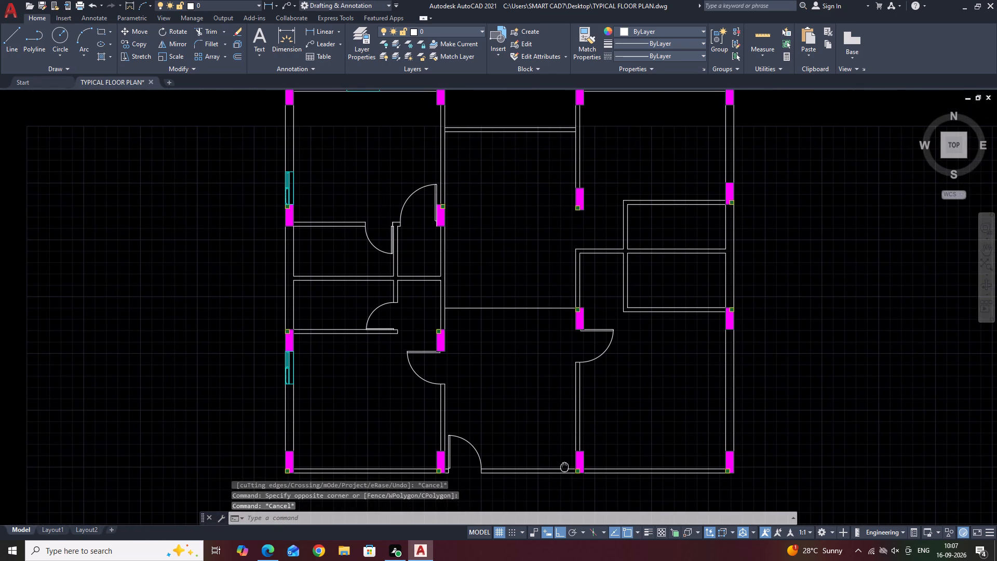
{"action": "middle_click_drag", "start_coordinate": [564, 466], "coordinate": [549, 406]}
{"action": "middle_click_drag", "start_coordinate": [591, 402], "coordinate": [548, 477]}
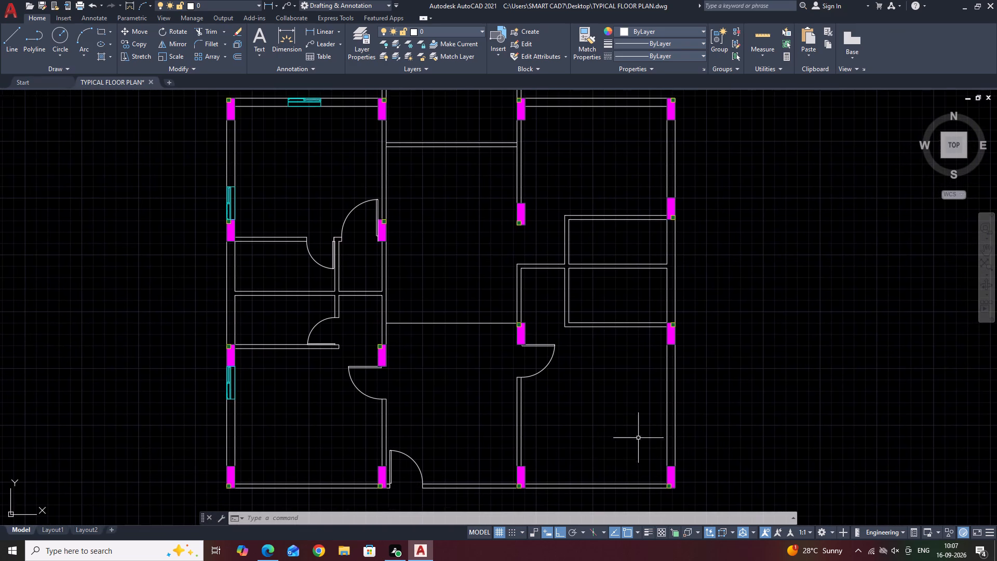
Copy the door of the northern small west room onto the north wall of the upper small east room, near its west end.
{"action": "scroll", "coordinate": [328, 251], "scroll_direction": "up", "scroll_amount": 2}
{"action": "left_click", "coordinate": [321, 260]}
{"action": "left_click", "coordinate": [292, 296]}
{"action": "middle_click_drag", "start_coordinate": [392, 287], "coordinate": [376, 352]}
{"action": "type", "text": "CO"}
{"action": "key", "text": "space"}
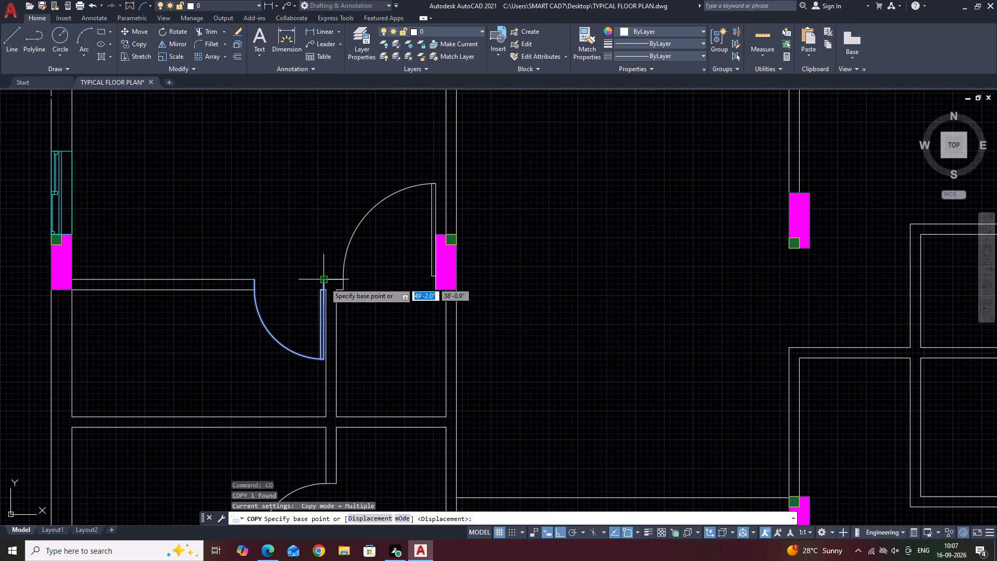
{"action": "left_click", "coordinate": [324, 283]}
{"action": "scroll", "coordinate": [467, 324], "scroll_direction": "down", "scroll_amount": 4}
{"action": "scroll", "coordinate": [554, 315], "scroll_direction": "up", "scroll_amount": 2}
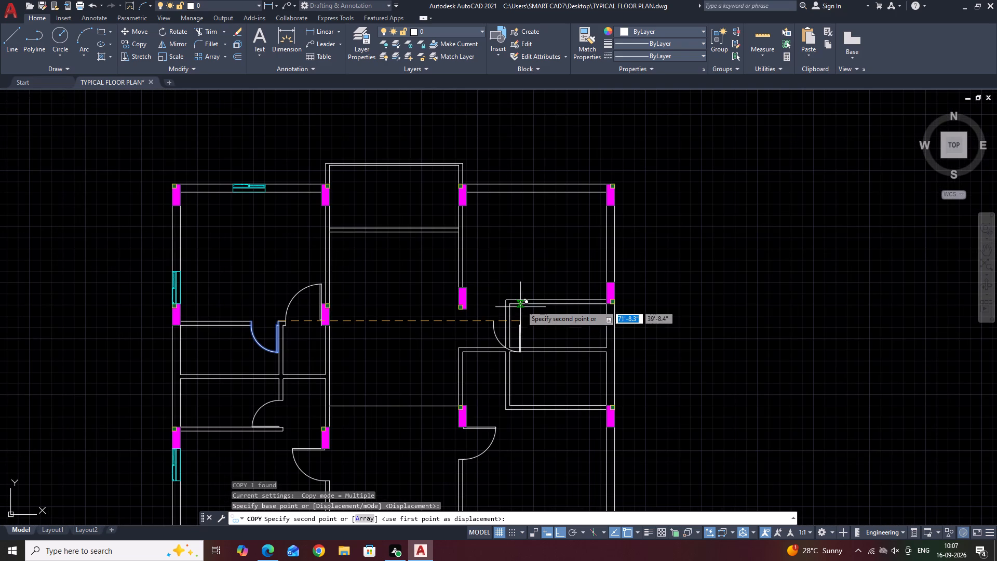
{"action": "left_click", "coordinate": [534, 299]}
{"action": "scroll", "coordinate": [513, 318], "scroll_direction": "up", "scroll_amount": 3}
{"action": "key", "text": "Escape"}
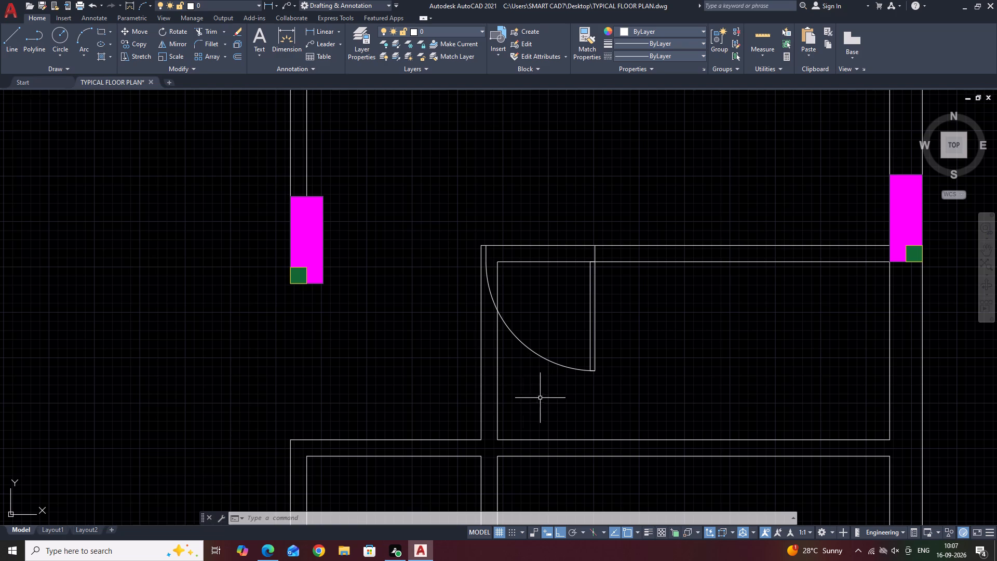
Mirror the copied door about its vertical leaf line so it swings east, erasing the source.
{"action": "middle_click_drag", "start_coordinate": [674, 335], "coordinate": [668, 424]}
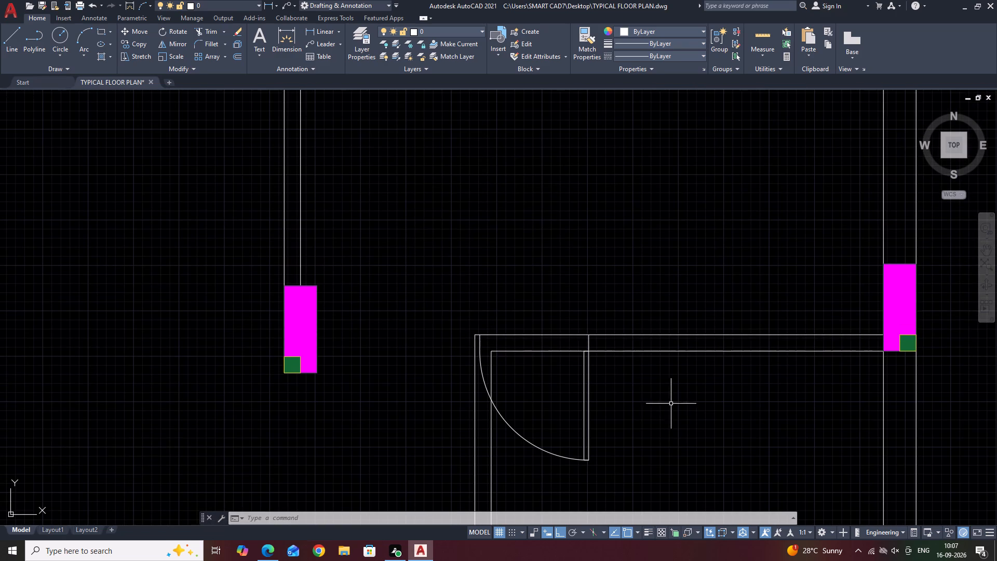
{"action": "scroll", "coordinate": [604, 399], "scroll_direction": "up", "scroll_amount": 2}
{"action": "left_click", "coordinate": [630, 385]}
{"action": "left_click", "coordinate": [525, 378]}
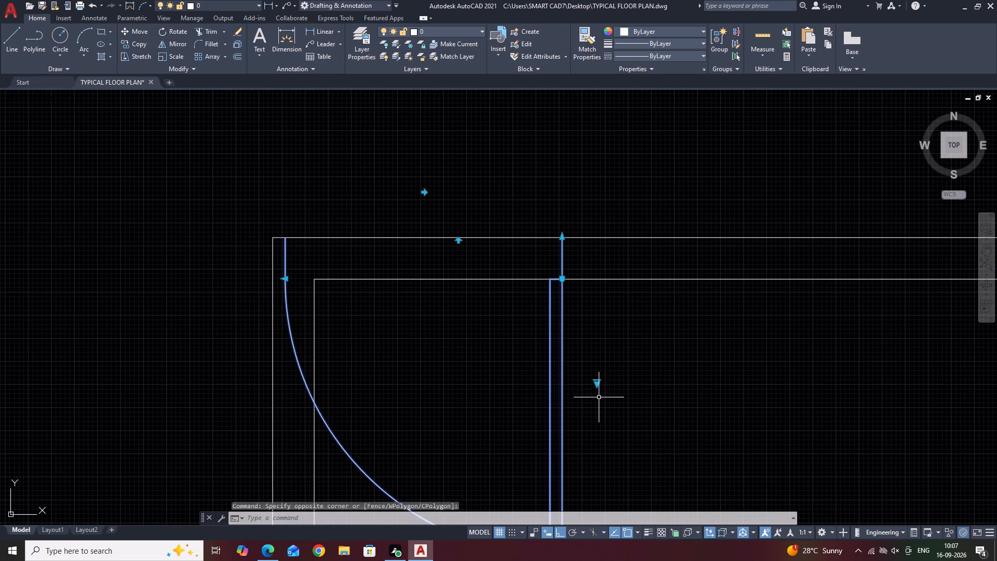
{"action": "middle_click_drag", "start_coordinate": [721, 391], "coordinate": [621, 423]}
{"action": "key", "text": "m"}
{"action": "key", "text": "i"}
{"action": "key", "text": "space"}
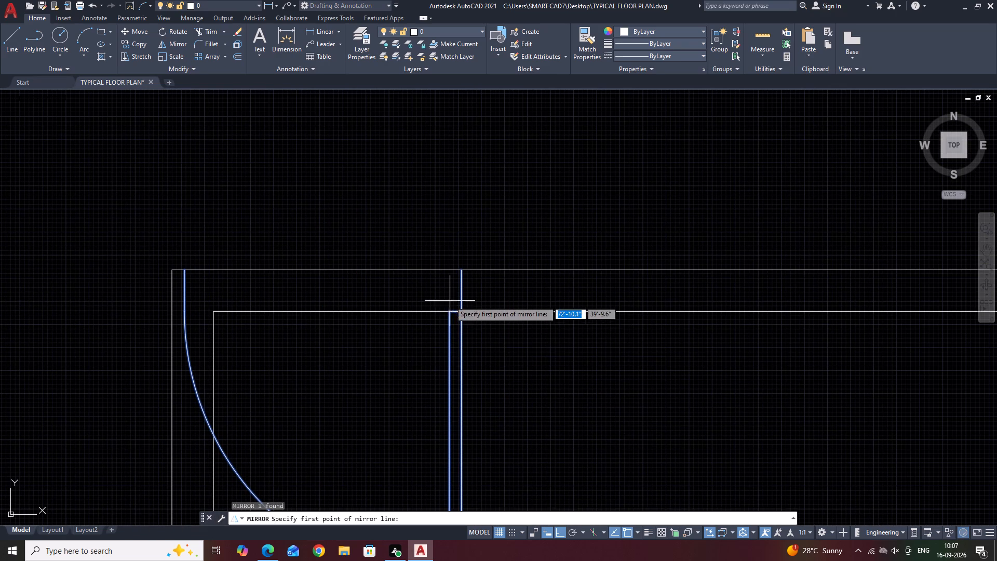
{"action": "left_click", "coordinate": [460, 313]}
{"action": "left_click", "coordinate": [466, 209]}
{"action": "left_click_drag", "start_coordinate": [495, 234], "coordinate": [467, 208]}
Move the mirrored door west along the north wall, close to the small room's northwest inner corner.
{"action": "middle_click_drag", "start_coordinate": [595, 451], "coordinate": [626, 369]}
{"action": "middle_click_drag", "start_coordinate": [469, 269], "coordinate": [540, 359]}
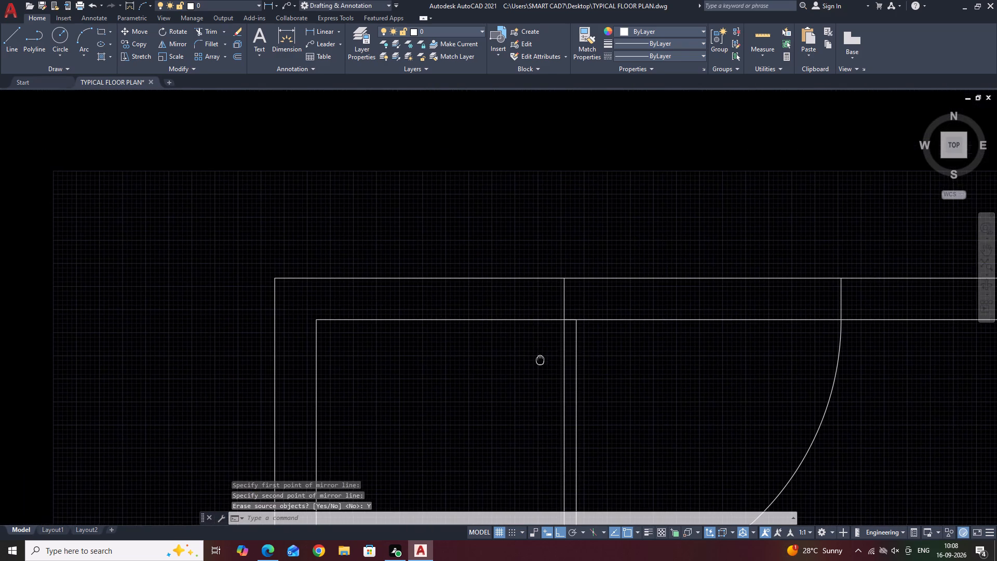
{"action": "middle_click_drag", "start_coordinate": [540, 359], "coordinate": [539, 358]}
{"action": "left_click", "coordinate": [623, 395]}
{"action": "left_click_drag", "start_coordinate": [575, 382], "coordinate": [551, 384]}
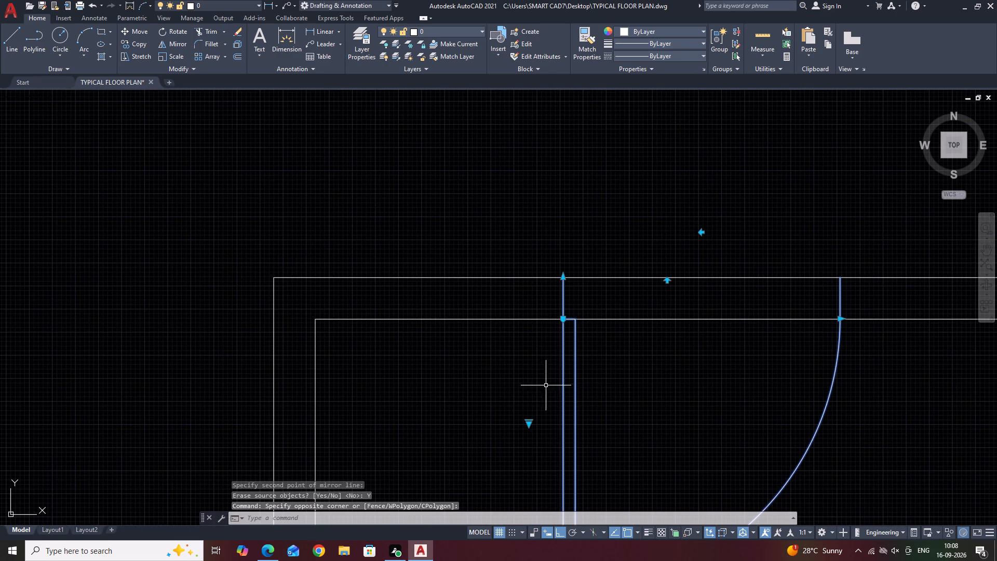
{"action": "left_click", "coordinate": [132, 30]}
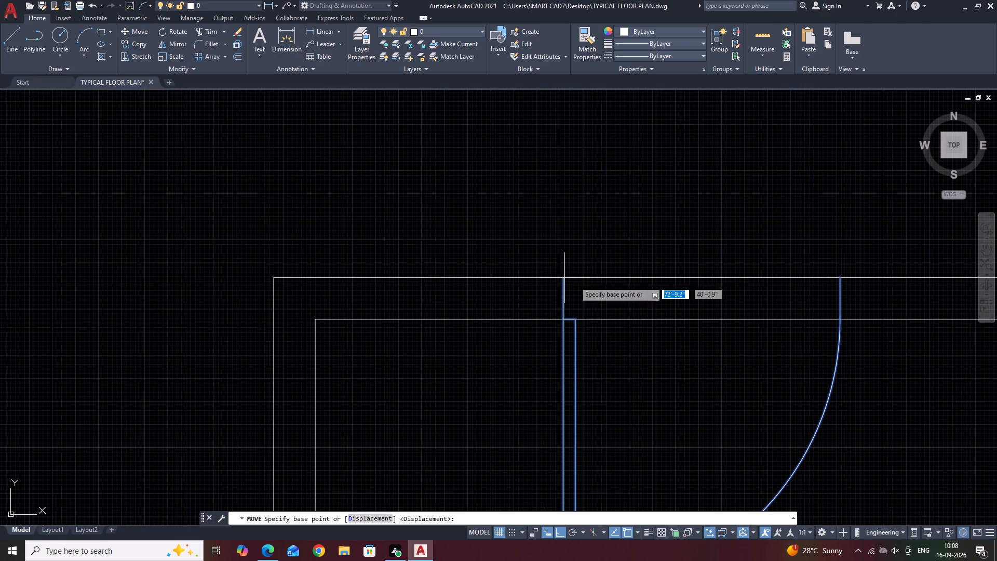
{"action": "left_click", "coordinate": [562, 278]}
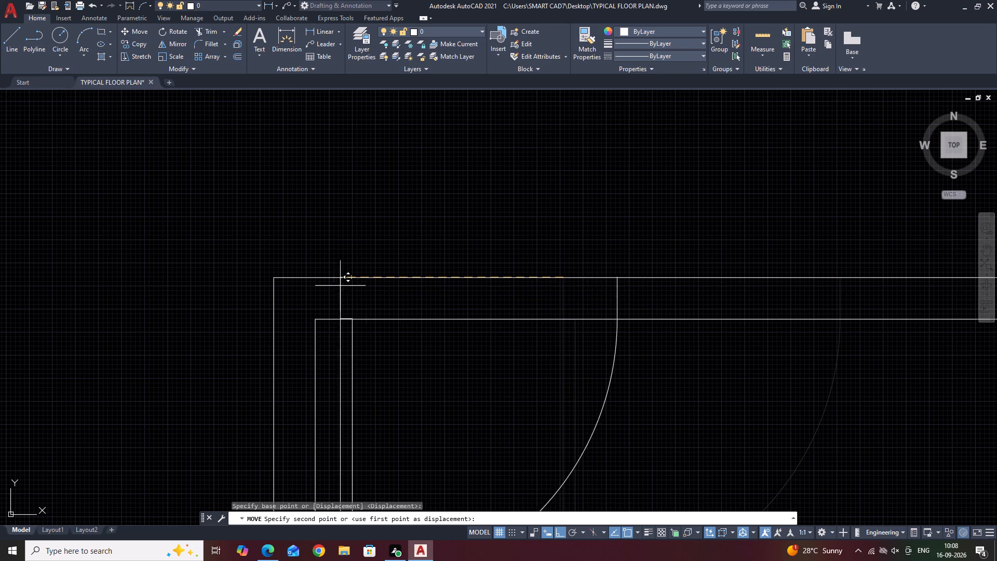
{"action": "left_click", "coordinate": [316, 277]}
Move the door's hinge corner exactly onto the small room's northwest inner wall corner.
{"action": "middle_click_drag", "start_coordinate": [619, 476], "coordinate": [720, 276]}
{"action": "middle_click_drag", "start_coordinate": [585, 209], "coordinate": [638, 314]}
{"action": "left_click_drag", "start_coordinate": [841, 409], "coordinate": [819, 400]}
{"action": "left_click", "coordinate": [638, 287]}
{"action": "left_click", "coordinate": [144, 31]}
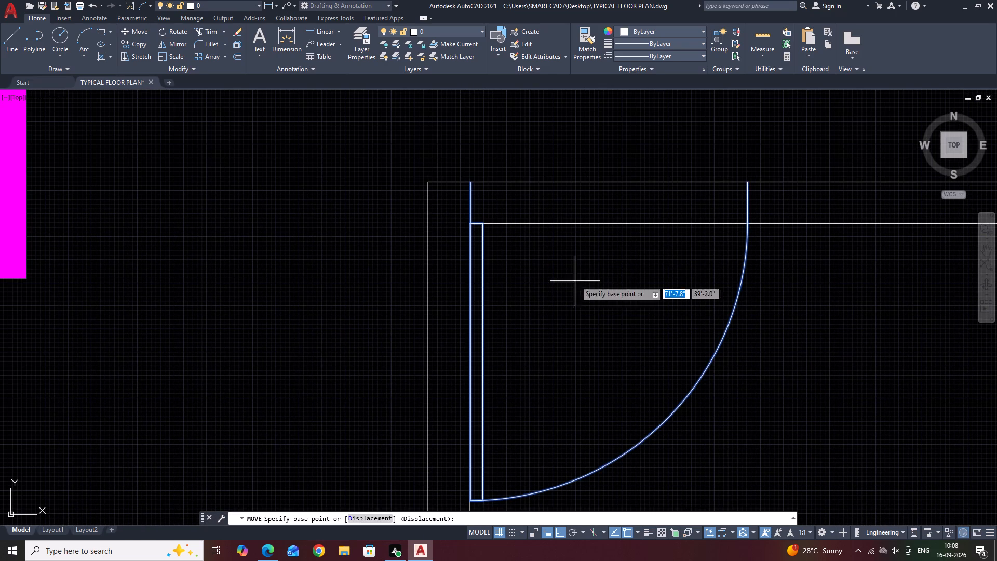
{"action": "scroll", "coordinate": [463, 226], "scroll_direction": "up", "scroll_amount": 5}
{"action": "left_click", "coordinate": [475, 220]}
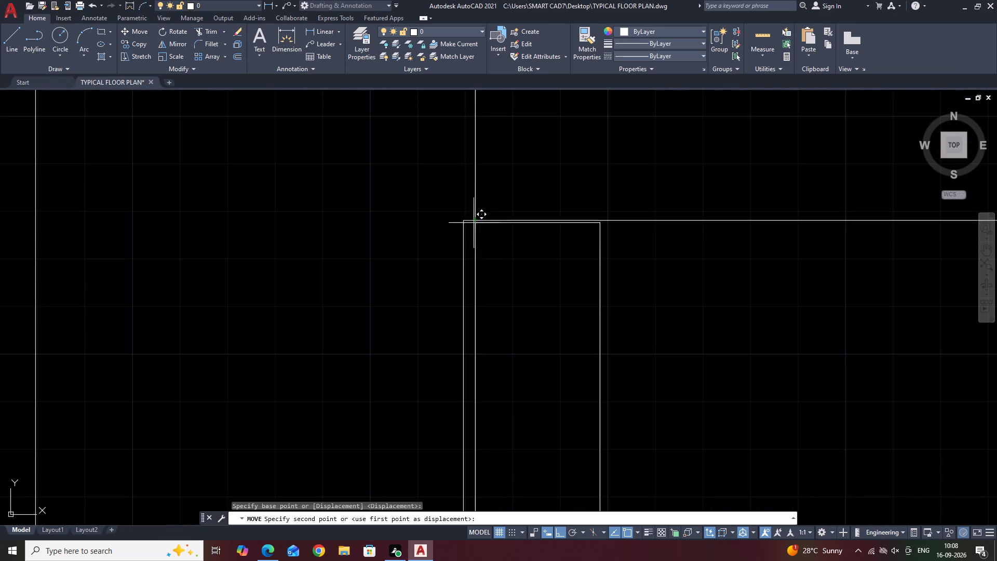
{"action": "left_click", "coordinate": [464, 223]}
Move the door a short distance east along the north wall, leaving a small gap from the west wall.
{"action": "scroll", "coordinate": [530, 281], "scroll_direction": "down", "scroll_amount": 7}
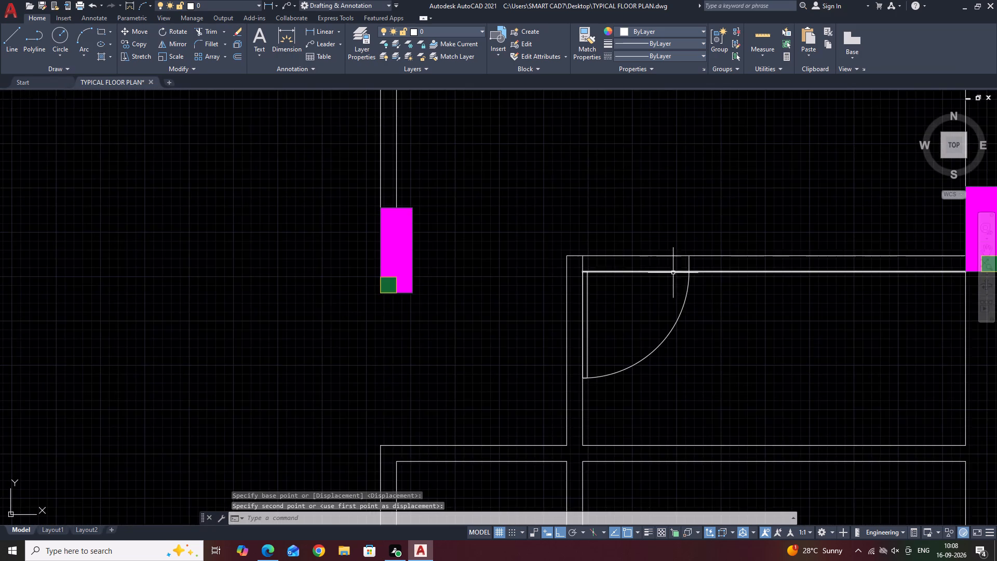
{"action": "middle_click_drag", "start_coordinate": [719, 282], "coordinate": [564, 241]}
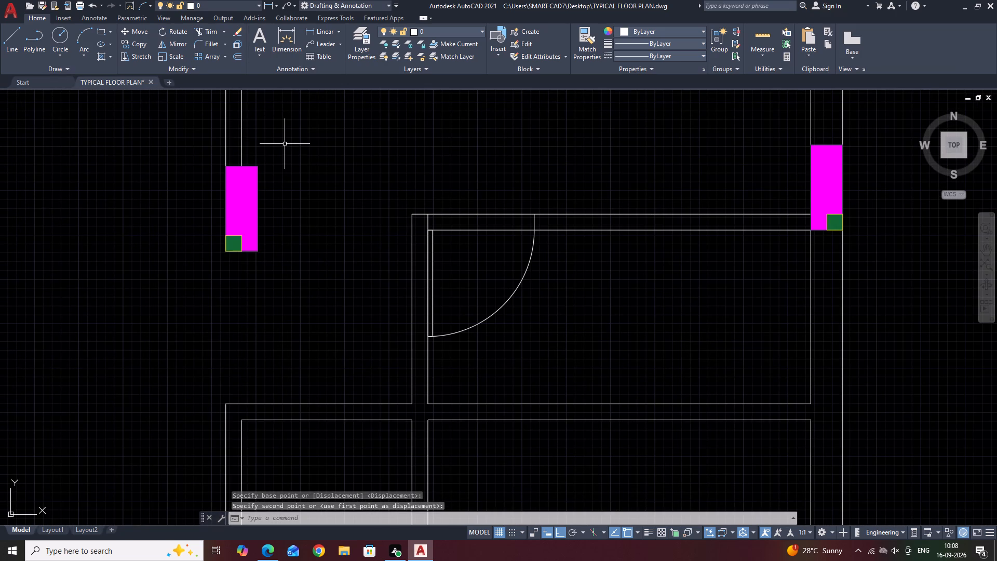
{"action": "left_click_drag", "start_coordinate": [540, 308], "coordinate": [532, 300]}
{"action": "left_click", "coordinate": [506, 279]}
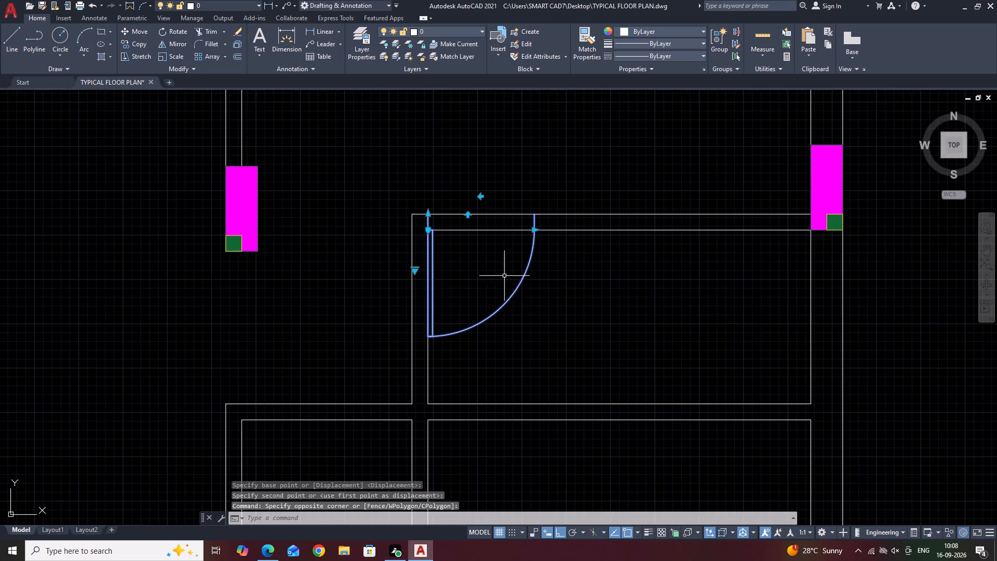
{"action": "middle_click_drag", "start_coordinate": [551, 290], "coordinate": [569, 343]}
{"action": "key", "text": "m"}
{"action": "key", "text": "space"}
{"action": "left_click", "coordinate": [590, 326]}
{"action": "left_click", "coordinate": [611, 323]}
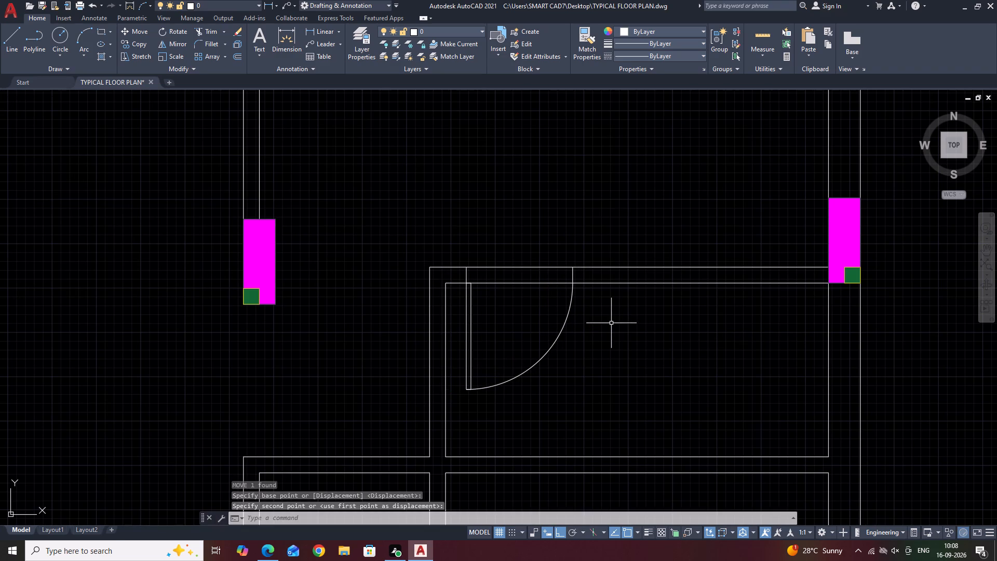
Draw a door jamb line across the small room's north wall, offset 1 inch east of its northwest inner corner.
{"action": "key", "text": "l"}
{"action": "key", "text": "space"}
{"action": "scroll", "coordinate": [445, 295], "scroll_direction": "up", "scroll_amount": 2}
{"action": "left_click", "coordinate": [443, 264]}
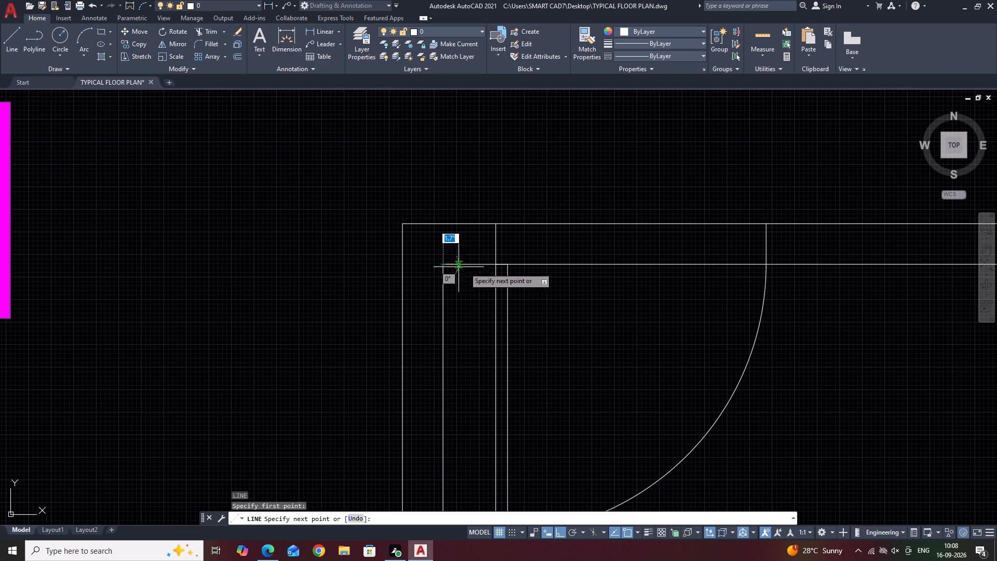
{"action": "type", "text": "1"}
{"action": "key", "text": "space"}
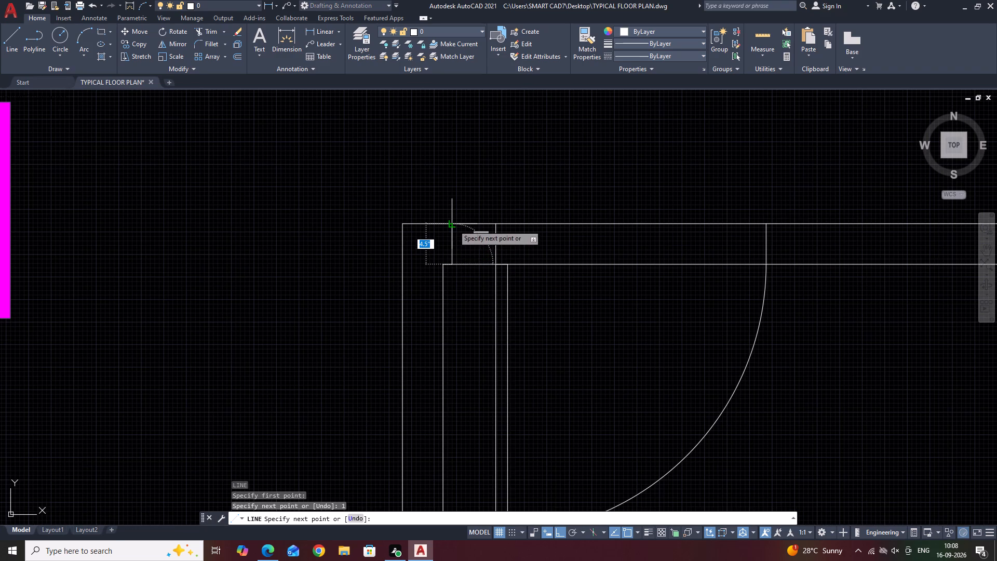
{"action": "left_click", "coordinate": [452, 225]}
{"action": "key", "text": "Escape"}
Move the north wall door west so its hinge-side end sits on the new jamb line.
{"action": "left_click_drag", "start_coordinate": [532, 342], "coordinate": [524, 335]}
{"action": "left_click", "coordinate": [486, 297]}
{"action": "middle_click_drag", "start_coordinate": [500, 306], "coordinate": [508, 326]}
{"action": "key", "text": "m"}
{"action": "key", "text": "space"}
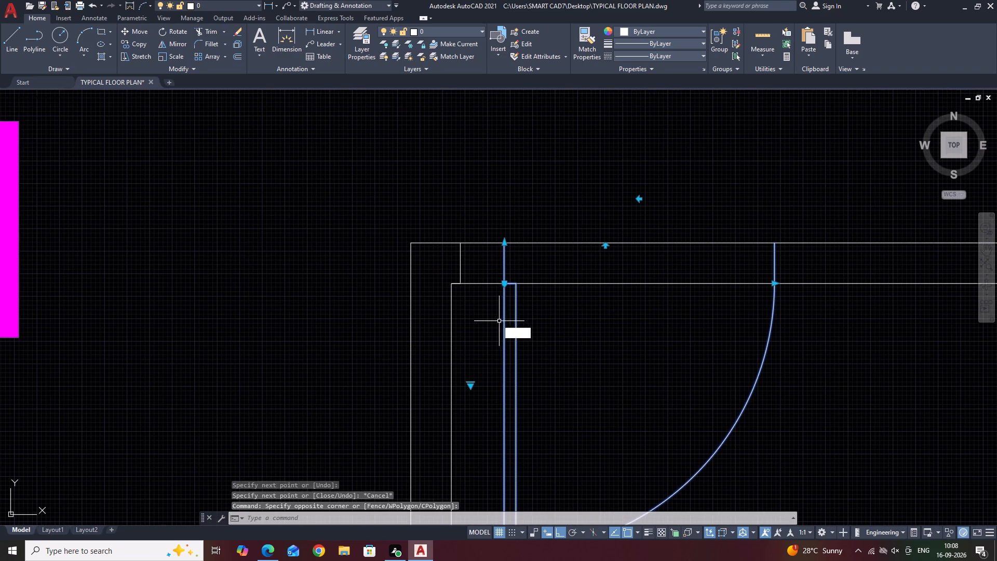
{"action": "left_click", "coordinate": [502, 244]}
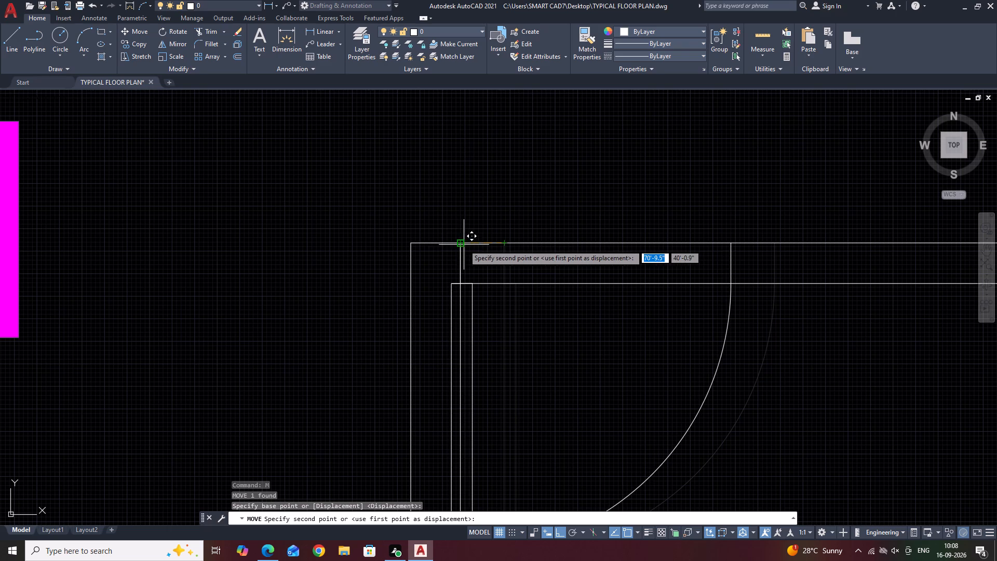
{"action": "left_click", "coordinate": [464, 245]}
{"action": "key", "text": "Escape"}
Trim both north wall lines between the door's jambs to open the doorway.
{"action": "type", "text": "TR"}
{"action": "key", "text": "space"}
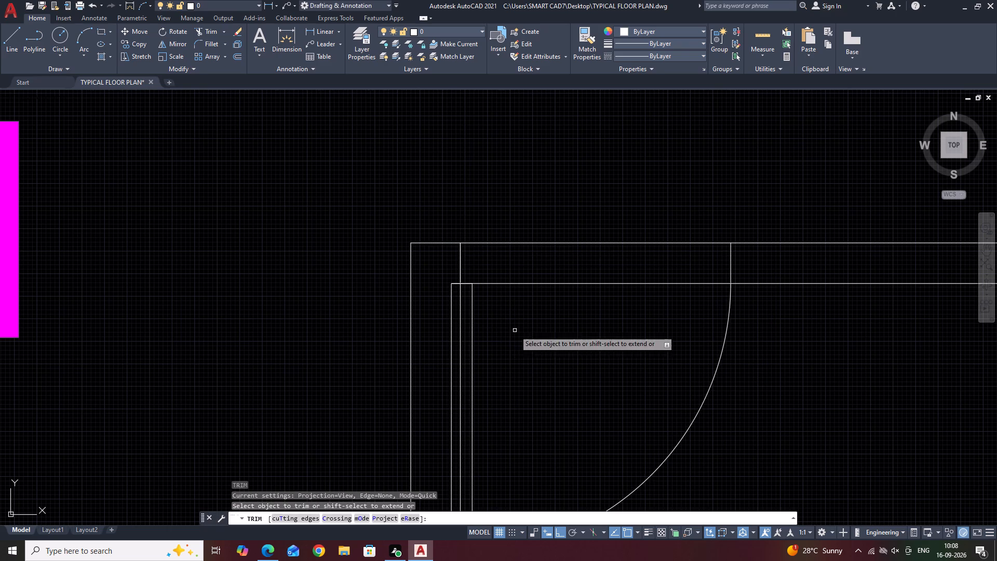
{"action": "left_click", "coordinate": [586, 275]}
{"action": "left_click", "coordinate": [575, 324]}
{"action": "left_click", "coordinate": [595, 212]}
{"action": "left_click_drag", "start_coordinate": [585, 292], "coordinate": [594, 293]}
{"action": "key", "text": "Escape"}
{"action": "scroll", "coordinate": [614, 262], "scroll_direction": "down", "scroll_amount": 5}
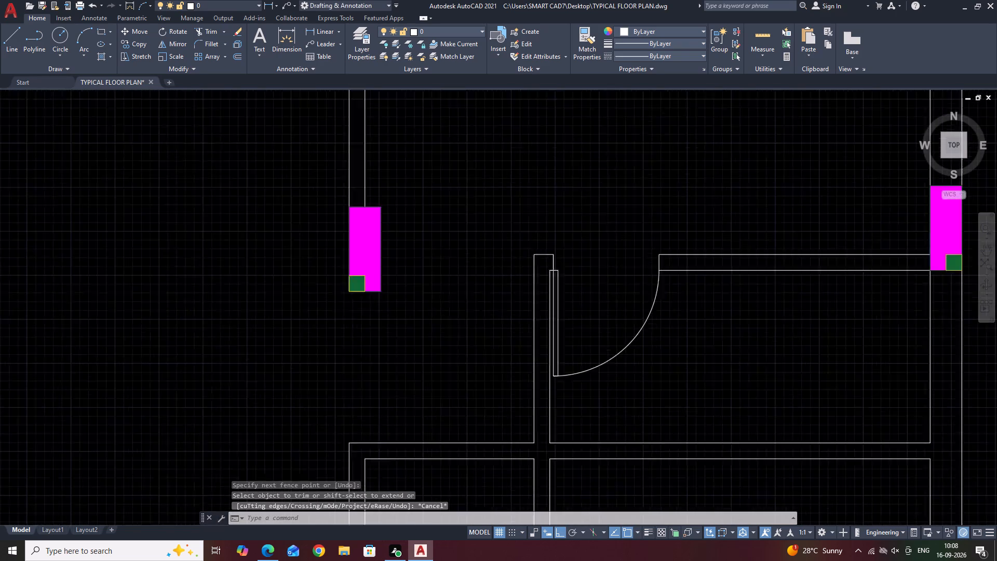
Mirror the lower west small room's door about a vertical line through the central hall, keeping the source door.
{"action": "middle_click_drag", "start_coordinate": [725, 342], "coordinate": [564, 303]}
{"action": "scroll", "coordinate": [548, 319], "scroll_direction": "down", "scroll_amount": 2}
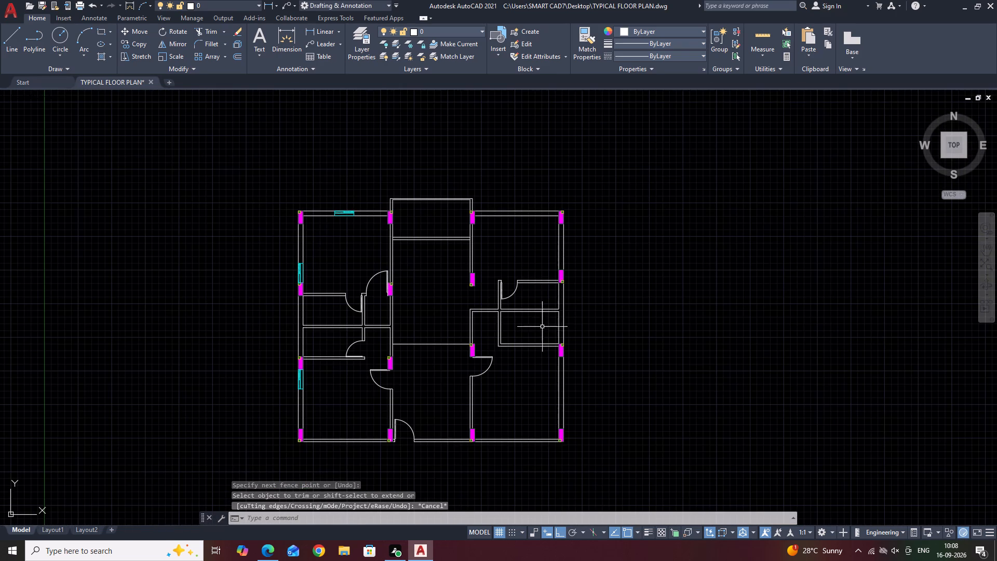
{"action": "scroll", "coordinate": [341, 340], "scroll_direction": "up", "scroll_amount": 2}
{"action": "left_click", "coordinate": [371, 355]}
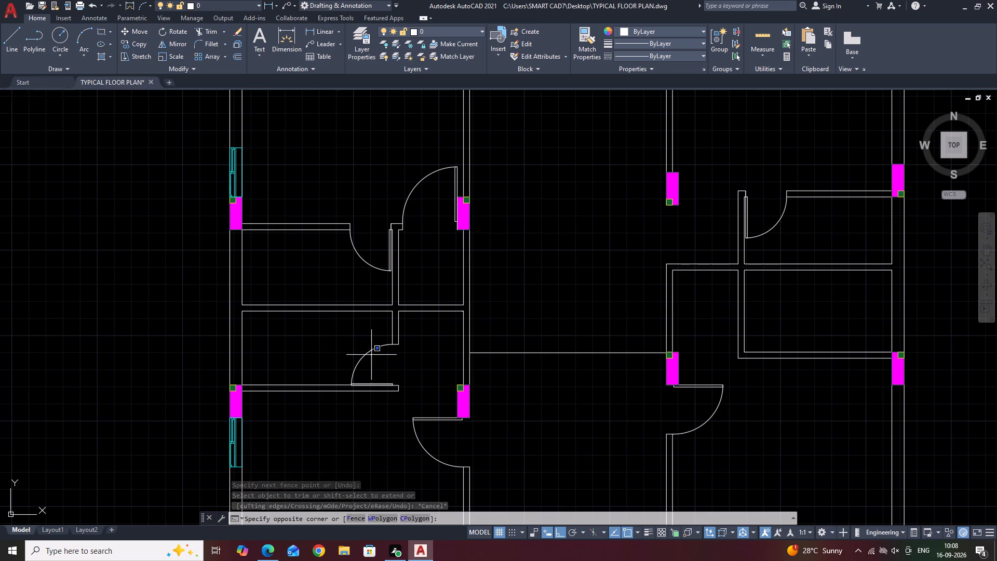
{"action": "left_click", "coordinate": [341, 339]}
{"action": "middle_click_drag", "start_coordinate": [358, 345], "coordinate": [324, 353]}
{"action": "type", "text": "MI"}
{"action": "key", "text": "space"}
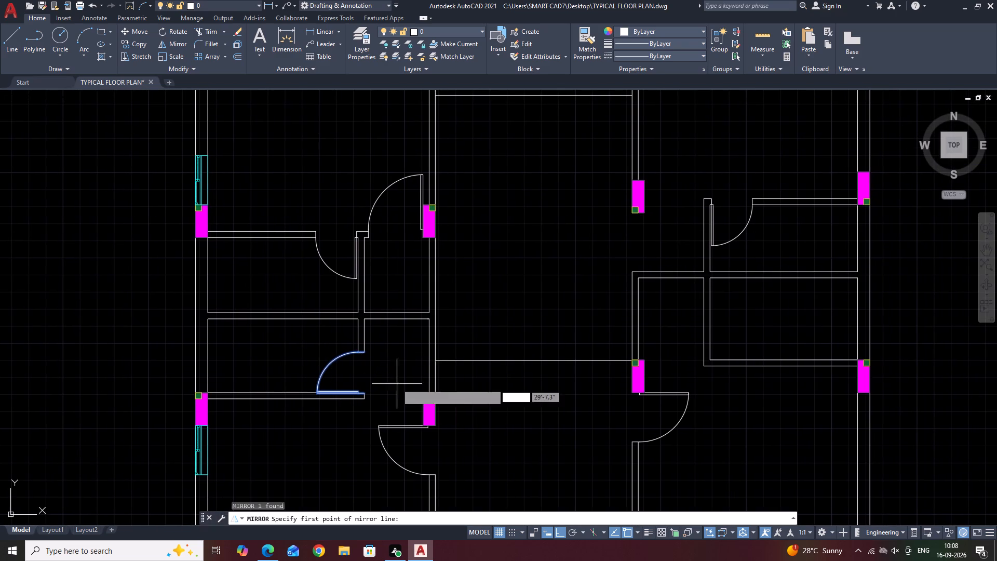
{"action": "left_click", "coordinate": [537, 362]}
{"action": "left_click", "coordinate": [526, 213]}
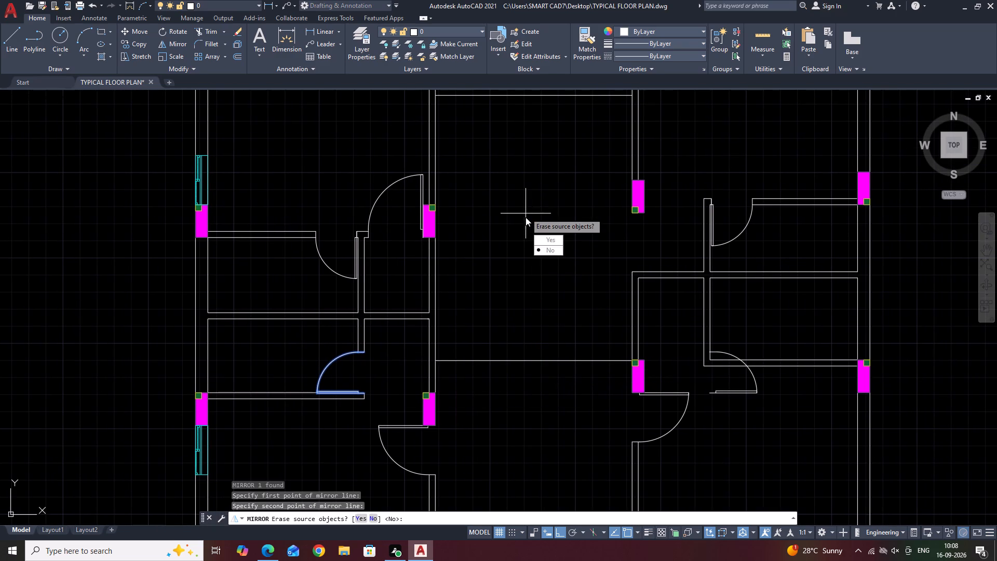
{"action": "left_click_drag", "start_coordinate": [540, 253], "coordinate": [526, 212]}
Move the mirrored door onto the west wall of the lower east small room, near its southwest inner corner.
{"action": "middle_click_drag", "start_coordinate": [584, 301], "coordinate": [394, 324]}
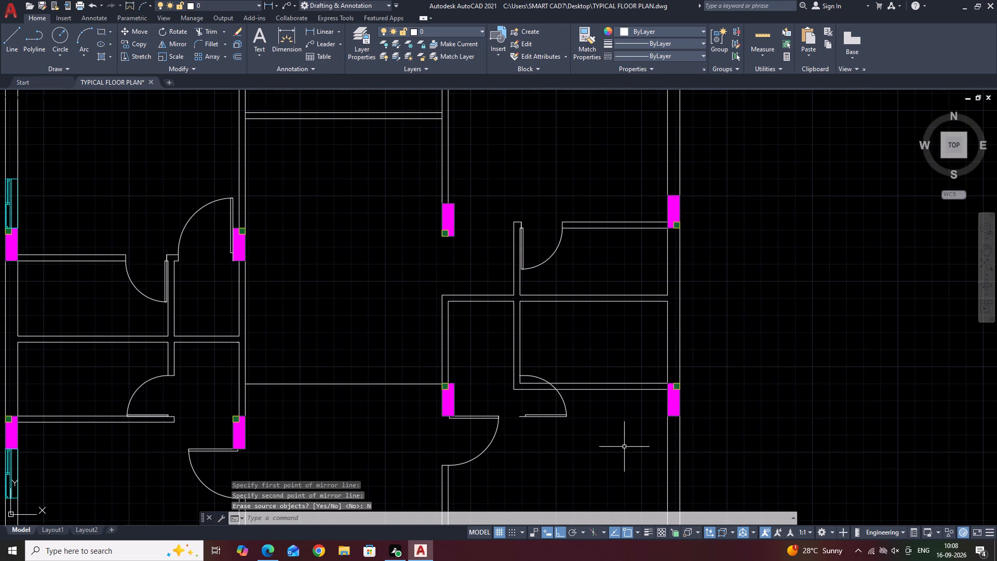
{"action": "left_click", "coordinate": [567, 414]}
{"action": "left_click", "coordinate": [542, 415]}
{"action": "key", "text": "m"}
{"action": "key", "text": "space"}
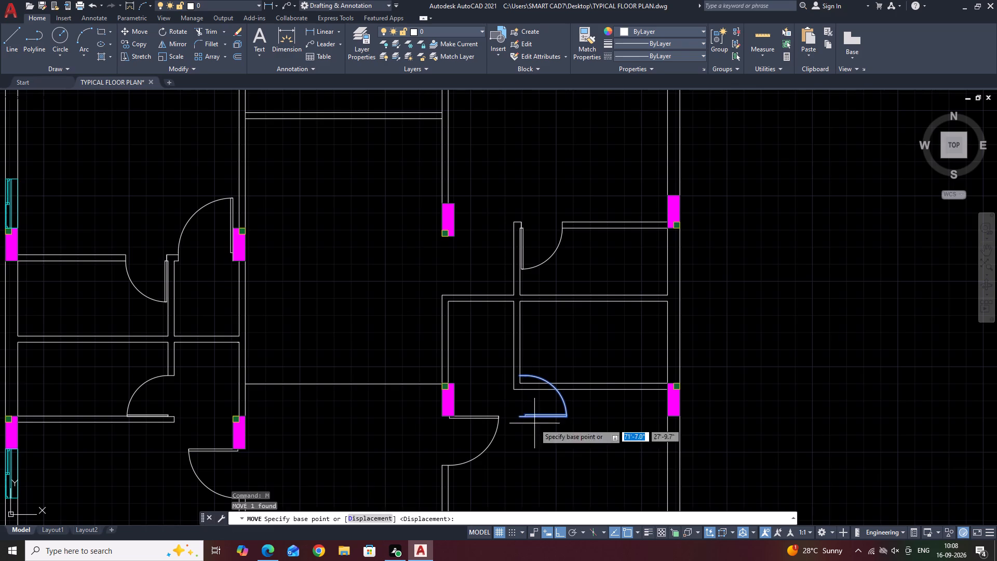
{"action": "middle_click_drag", "start_coordinate": [658, 453], "coordinate": [582, 406]}
{"action": "scroll", "coordinate": [538, 422], "scroll_direction": "up", "scroll_amount": 1}
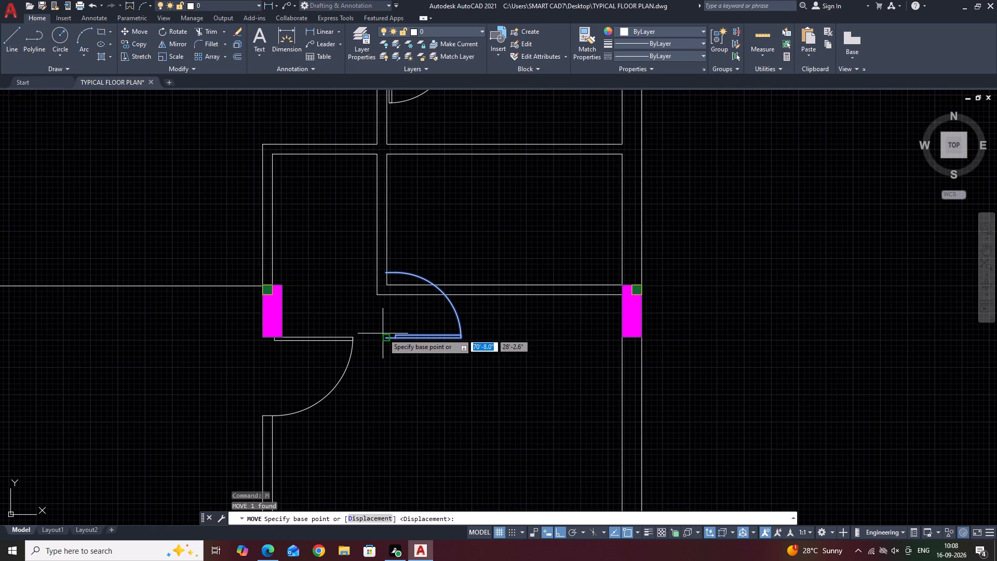
{"action": "left_click", "coordinate": [386, 337]}
{"action": "left_click", "coordinate": [375, 283]}
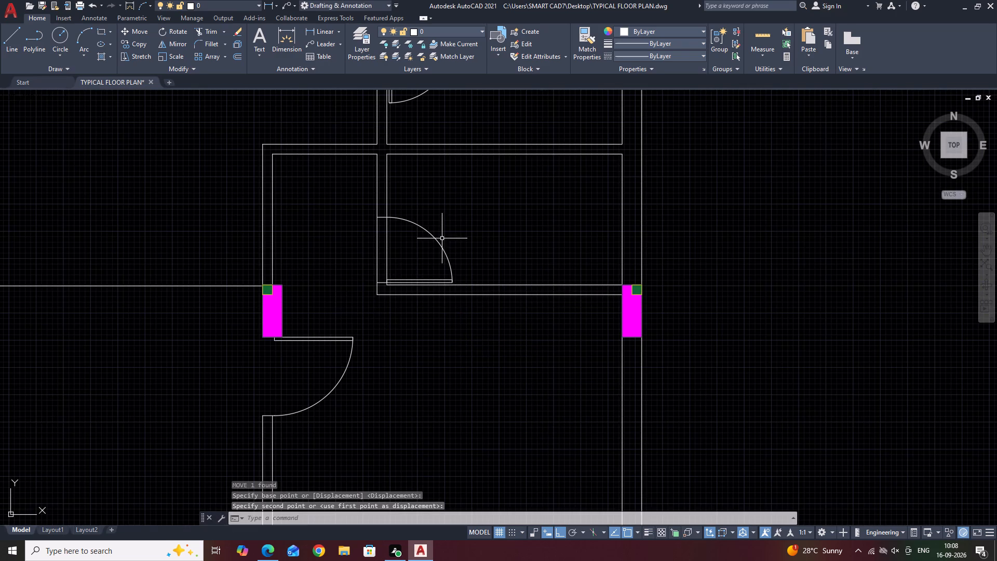
Draw a jamb line across the lower east small room's west wall, 1 inch north of its southwest inner corner.
{"action": "middle_click_drag", "start_coordinate": [446, 237], "coordinate": [462, 263]}
{"action": "scroll", "coordinate": [414, 318], "scroll_direction": "up", "scroll_amount": 3}
{"action": "middle_click_drag", "start_coordinate": [421, 324], "coordinate": [433, 335]}
{"action": "key", "text": "l"}
{"action": "key", "text": "space"}
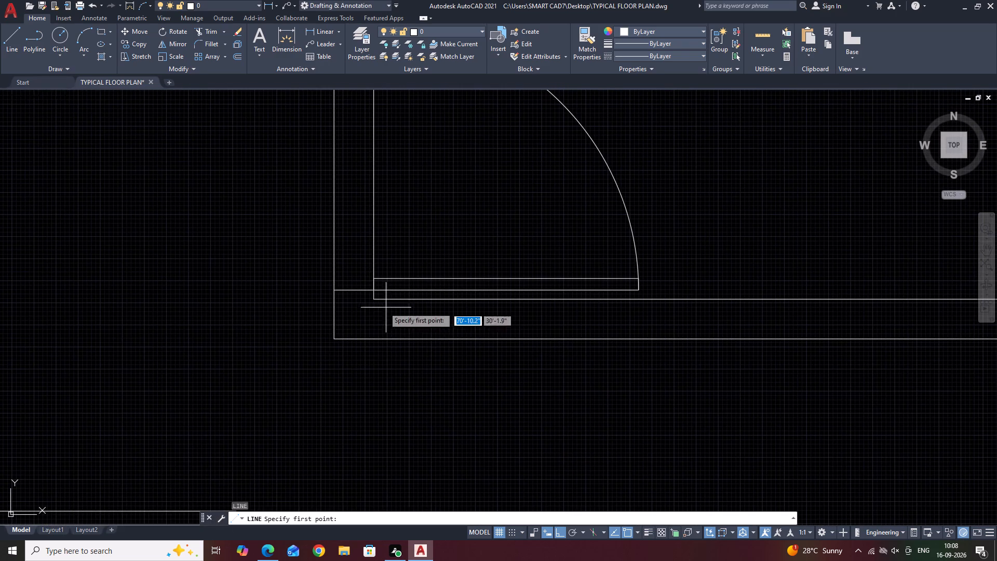
{"action": "scroll", "coordinate": [363, 292], "scroll_direction": "up", "scroll_amount": 3}
{"action": "left_click", "coordinate": [386, 311]}
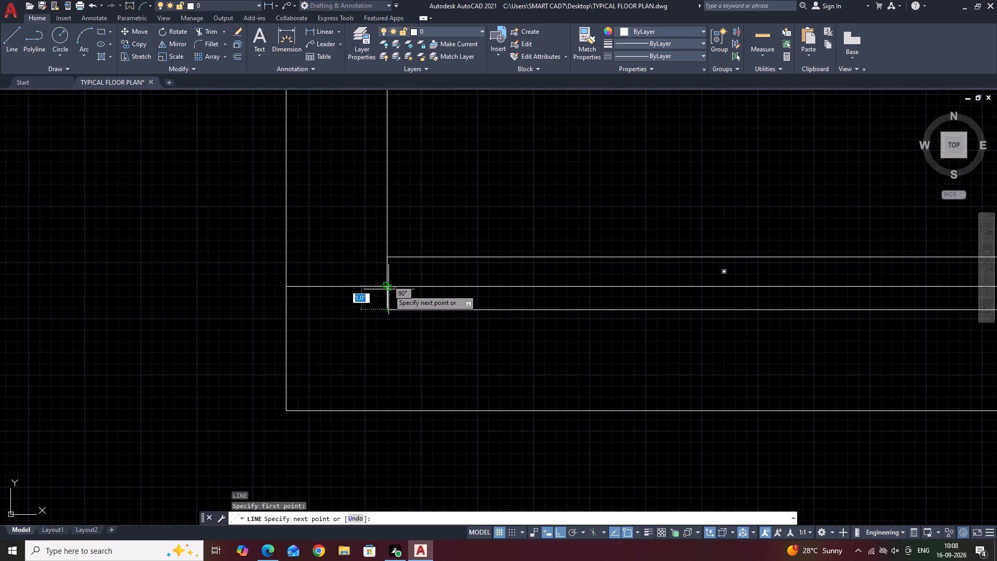
{"action": "scroll", "coordinate": [388, 289], "scroll_direction": "up", "scroll_amount": 3}
{"action": "type", "text": "1"}
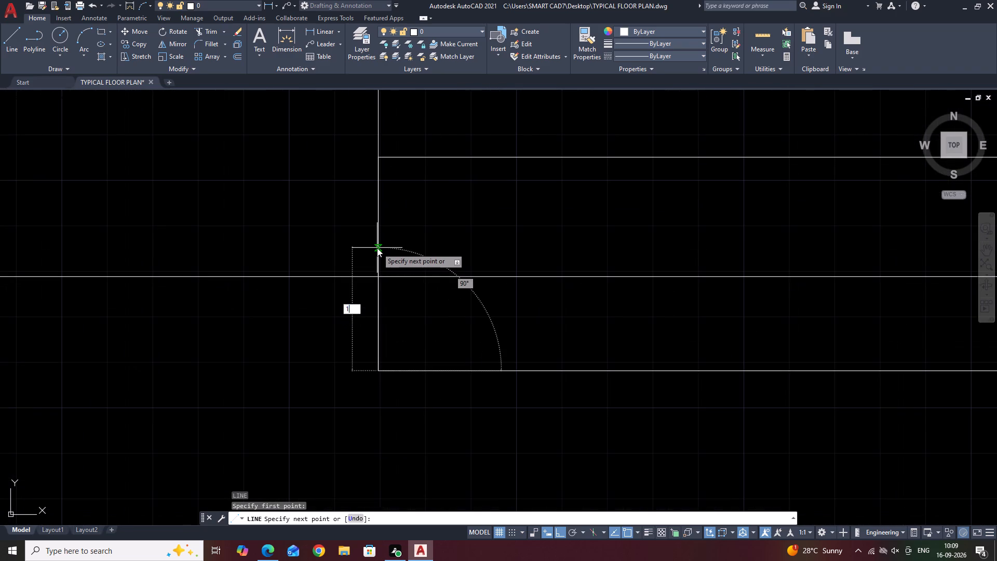
{"action": "key", "text": "space"}
{"action": "scroll", "coordinate": [236, 251], "scroll_direction": "down", "scroll_amount": 2}
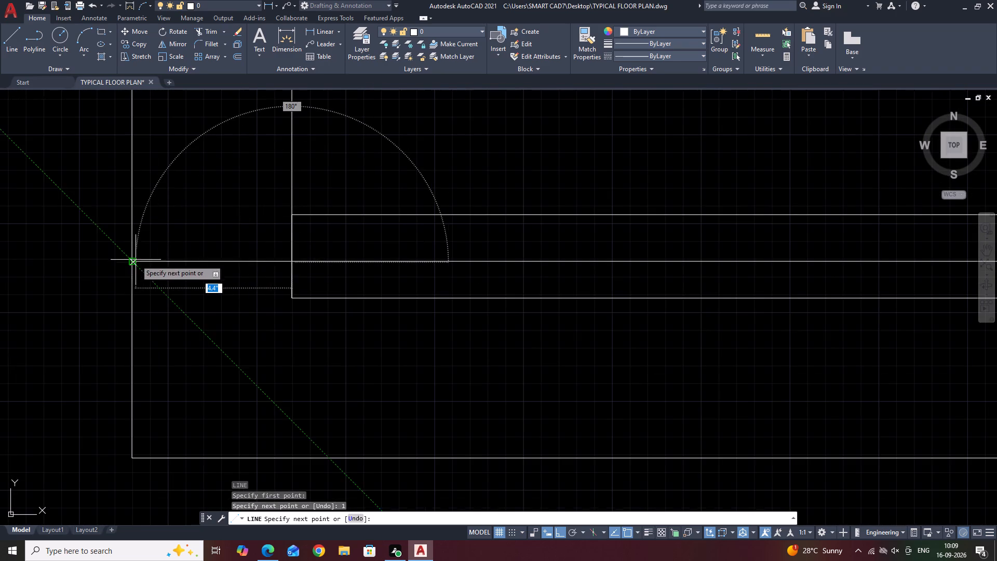
{"action": "scroll", "coordinate": [134, 262], "scroll_direction": "up", "scroll_amount": 6}
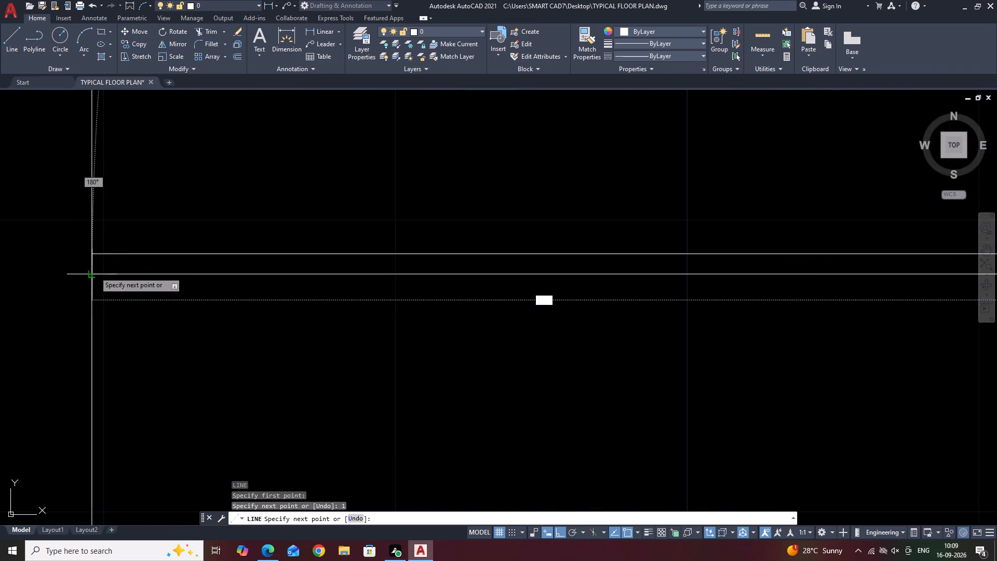
{"action": "left_click", "coordinate": [95, 272]}
{"action": "key", "text": "Escape"}
Move the mirrored door down slightly so its hinge-side end meets the new jamb line on the west wall's outer face.
{"action": "scroll", "coordinate": [294, 218], "scroll_direction": "down", "scroll_amount": 2}
{"action": "left_click", "coordinate": [345, 231]}
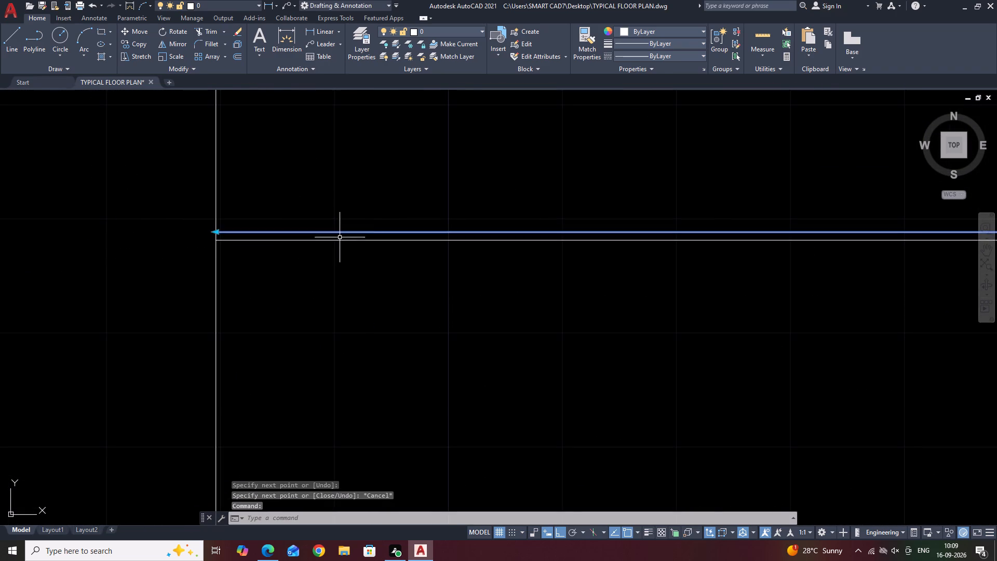
{"action": "scroll", "coordinate": [384, 242], "scroll_direction": "down", "scroll_amount": 5}
{"action": "middle_click_drag", "start_coordinate": [568, 228], "coordinate": [564, 288]}
{"action": "key", "text": "m"}
{"action": "key", "text": "space"}
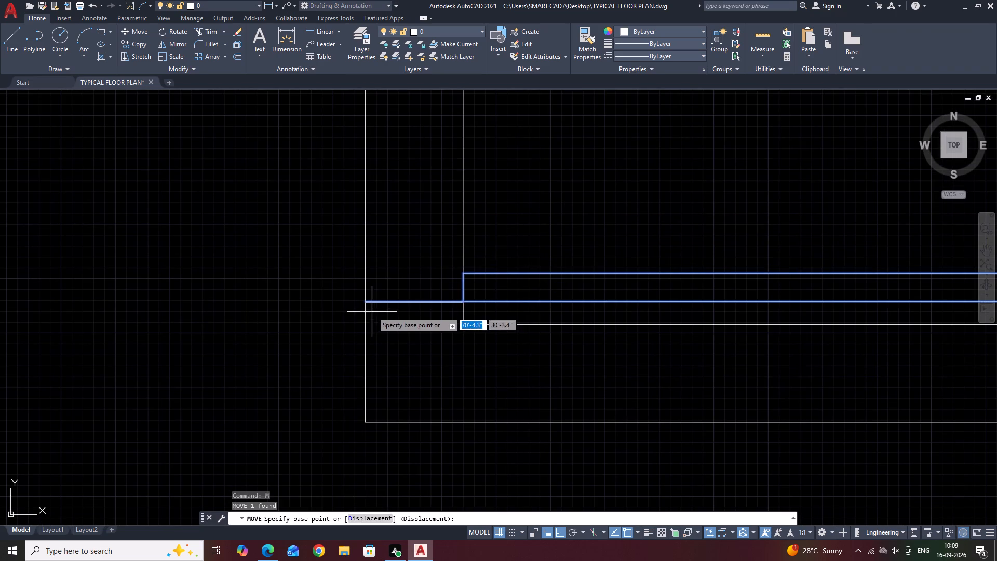
{"action": "scroll", "coordinate": [372, 311], "scroll_direction": "up", "scroll_amount": 3}
{"action": "scroll", "coordinate": [343, 278], "scroll_direction": "up", "scroll_amount": 3}
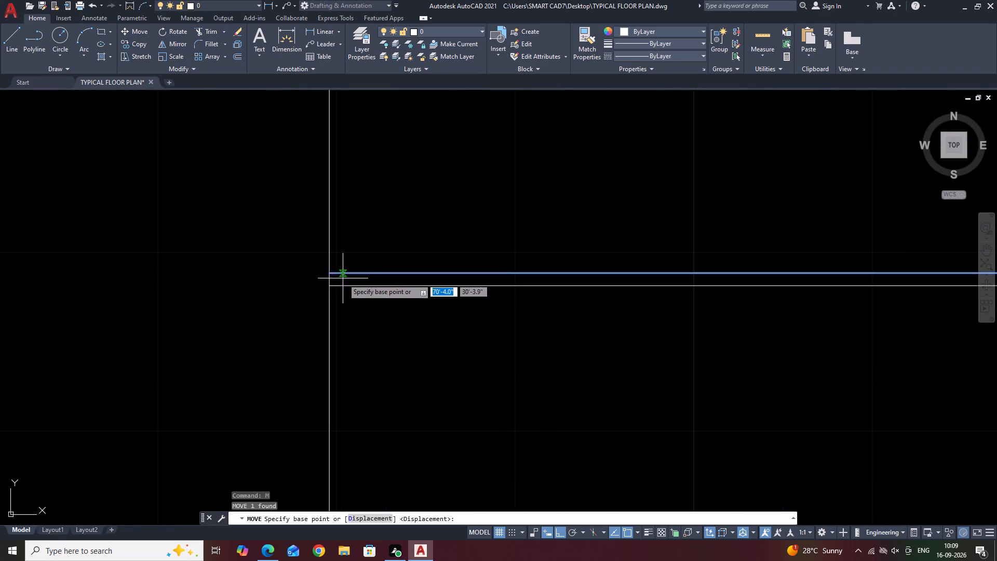
{"action": "left_click", "coordinate": [329, 273]}
{"action": "left_click", "coordinate": [329, 286]}
{"action": "scroll", "coordinate": [424, 282], "scroll_direction": "down", "scroll_amount": 7}
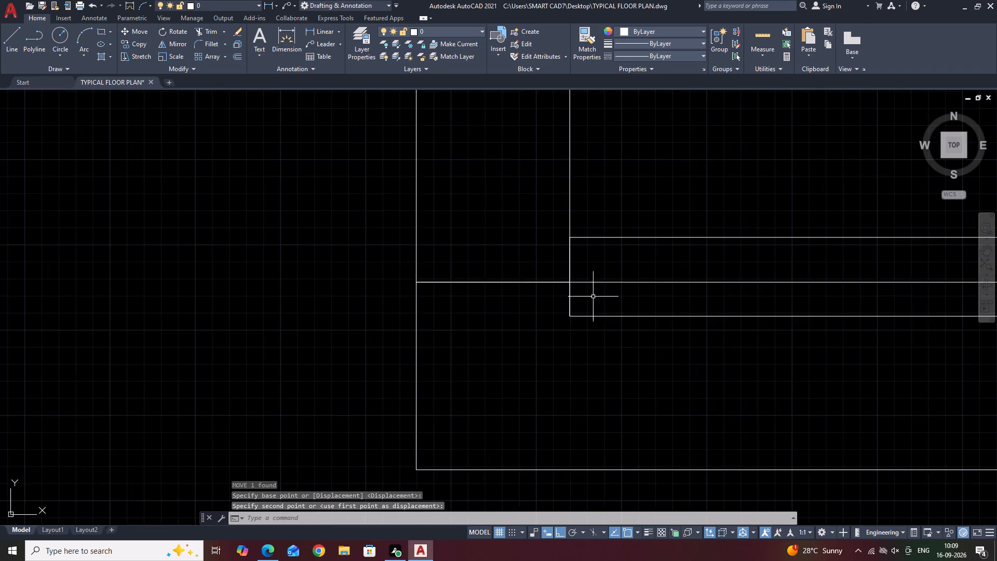
Trim both west wall lines of the lower east small room between the door's jambs to open the doorway.
{"action": "scroll", "coordinate": [596, 297], "scroll_direction": "down", "scroll_amount": 4}
{"action": "middle_click_drag", "start_coordinate": [653, 283], "coordinate": [656, 293]}
{"action": "middle_click_drag", "start_coordinate": [739, 310], "coordinate": [635, 288]}
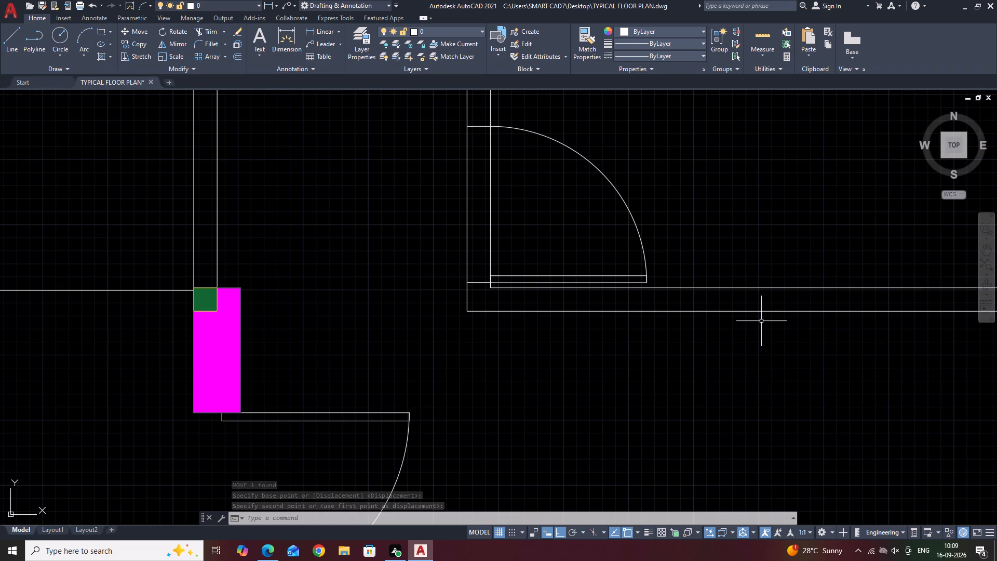
{"action": "scroll", "coordinate": [653, 329], "scroll_direction": "down", "scroll_amount": 3}
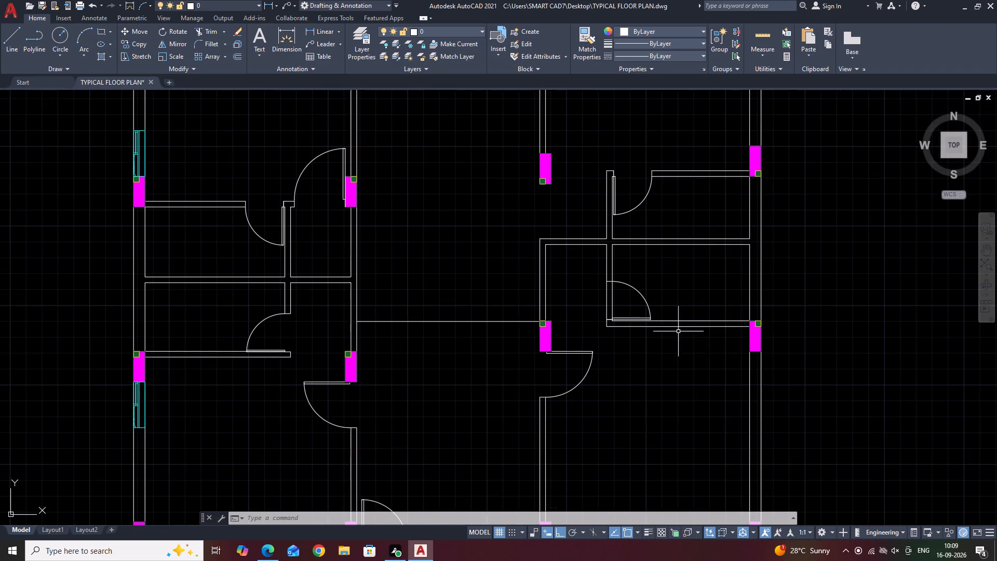
{"action": "middle_click_drag", "start_coordinate": [706, 300], "coordinate": [684, 288]}
{"action": "type", "text": "TR"}
{"action": "key", "text": "space"}
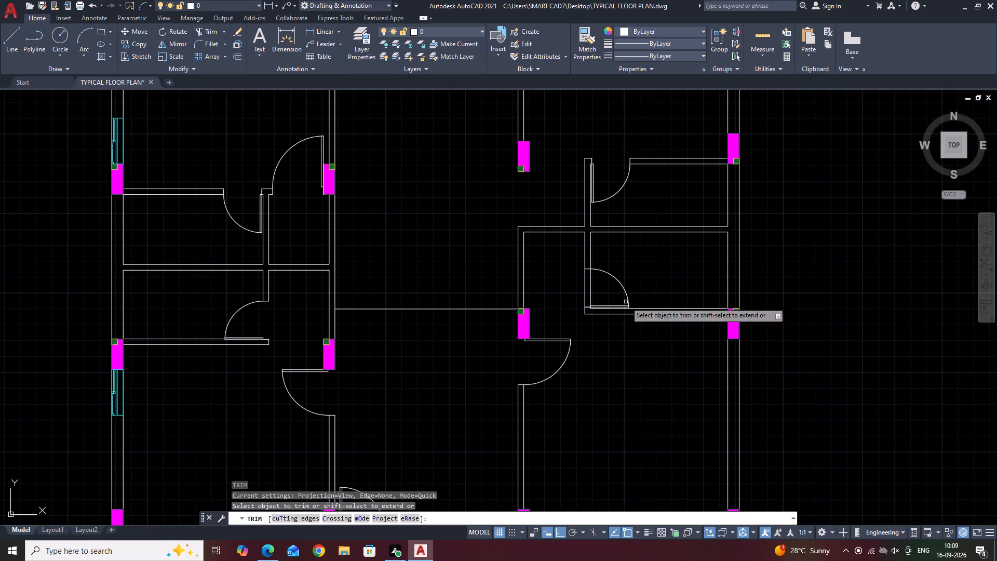
{"action": "scroll", "coordinate": [588, 299], "scroll_direction": "up", "scroll_amount": 2}
{"action": "left_click", "coordinate": [620, 284]}
{"action": "left_click", "coordinate": [554, 279]}
{"action": "key", "text": "Escape"}
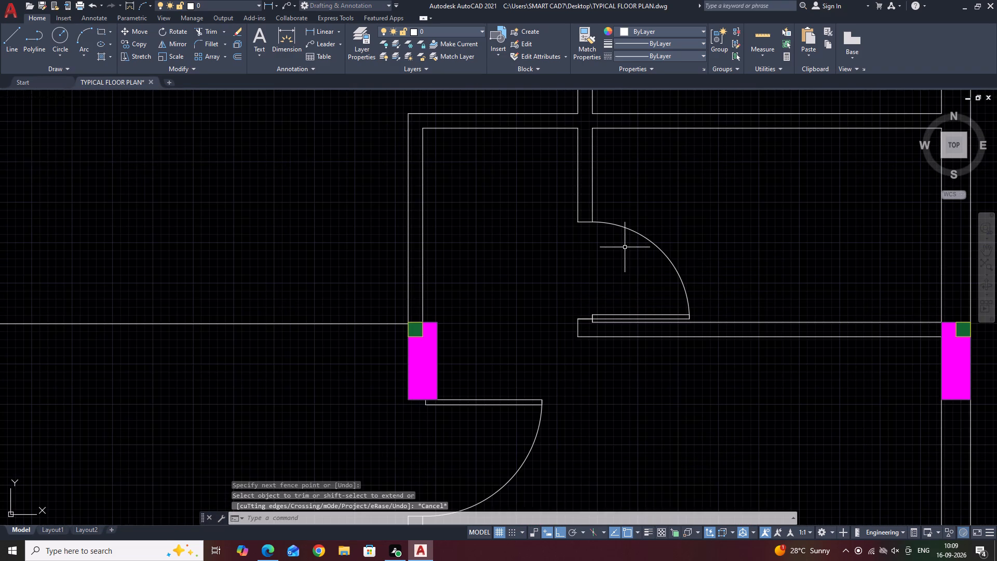
Examine the fitted doors and remaining walls across the whole floor plan.
{"action": "middle_click_drag", "start_coordinate": [626, 256], "coordinate": [621, 380]}
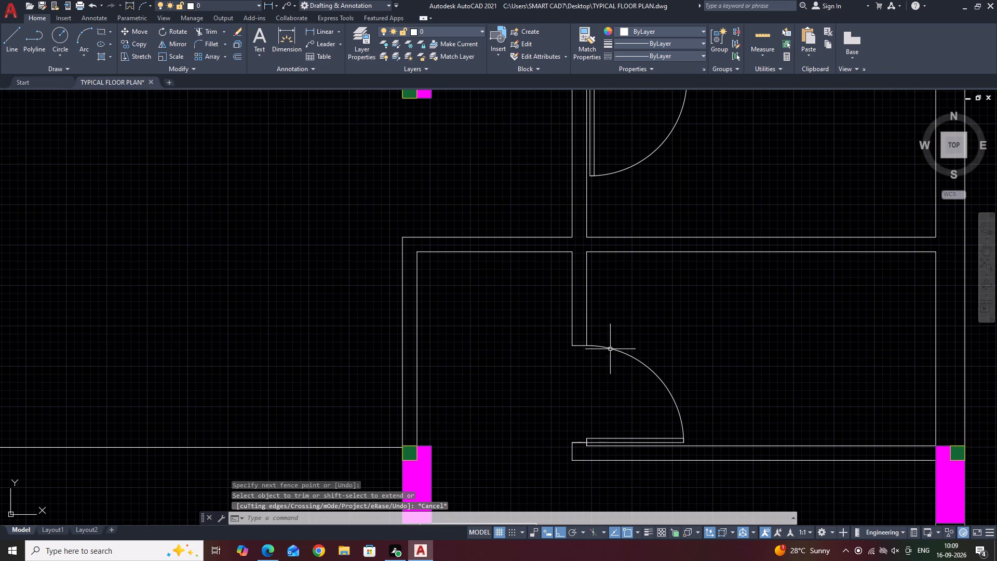
{"action": "scroll", "coordinate": [628, 350], "scroll_direction": "down", "scroll_amount": 2}
{"action": "middle_click_drag", "start_coordinate": [721, 400], "coordinate": [740, 447]}
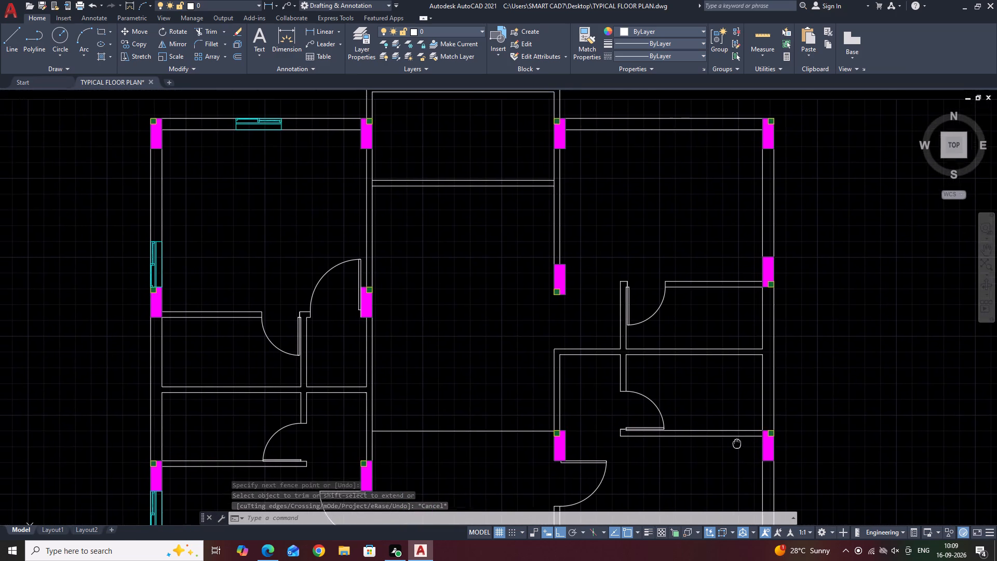
{"action": "middle_click_drag", "start_coordinate": [740, 447], "coordinate": [744, 455]}
{"action": "middle_click_drag", "start_coordinate": [704, 469], "coordinate": [734, 349]}
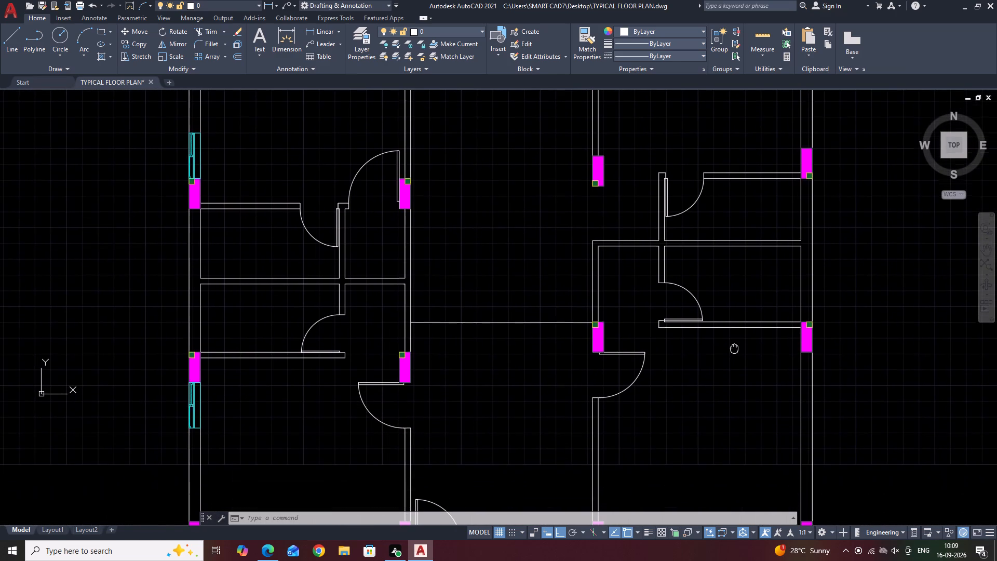
{"action": "middle_click_drag", "start_coordinate": [734, 349], "coordinate": [734, 347]}
{"action": "middle_click_drag", "start_coordinate": [709, 395], "coordinate": [644, 301]}
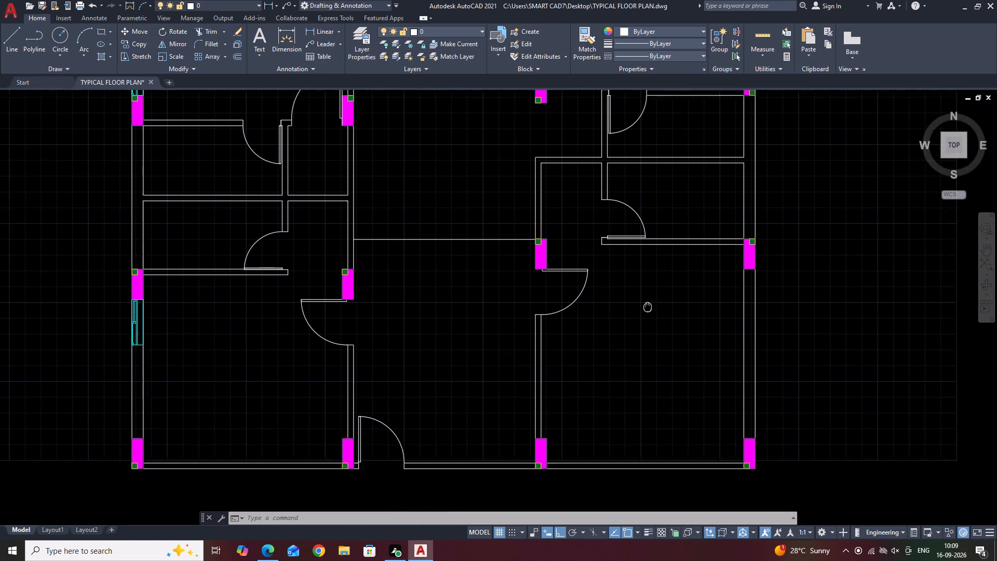
{"action": "middle_click_drag", "start_coordinate": [644, 301], "coordinate": [638, 295]}
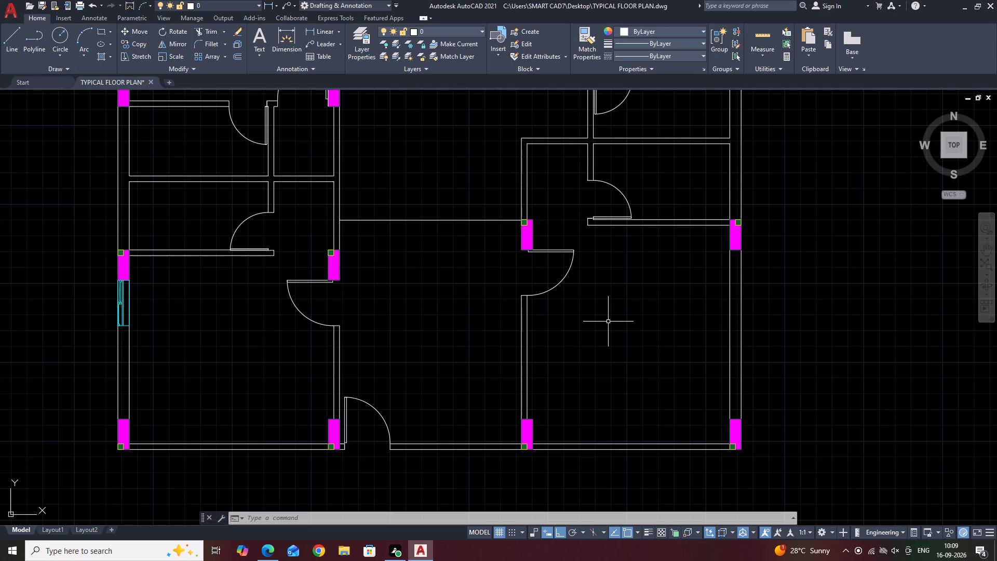
{"action": "scroll", "coordinate": [523, 287], "scroll_direction": "down", "scroll_amount": 2}
{"action": "middle_click_drag", "start_coordinate": [561, 194], "coordinate": [560, 196]}
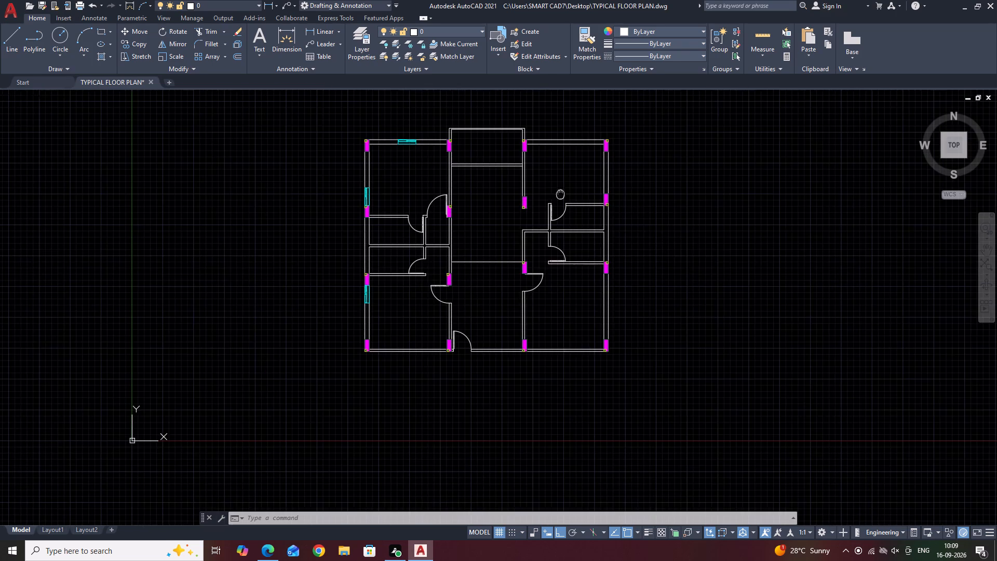
{"action": "middle_click_drag", "start_coordinate": [560, 196], "coordinate": [596, 285]}
Draw a rectangular bed about 6' by 7'-10" against the north wall's inner face in the northwest room, below the window.
{"action": "key", "text": "r"}
{"action": "type", "text": "EC"}
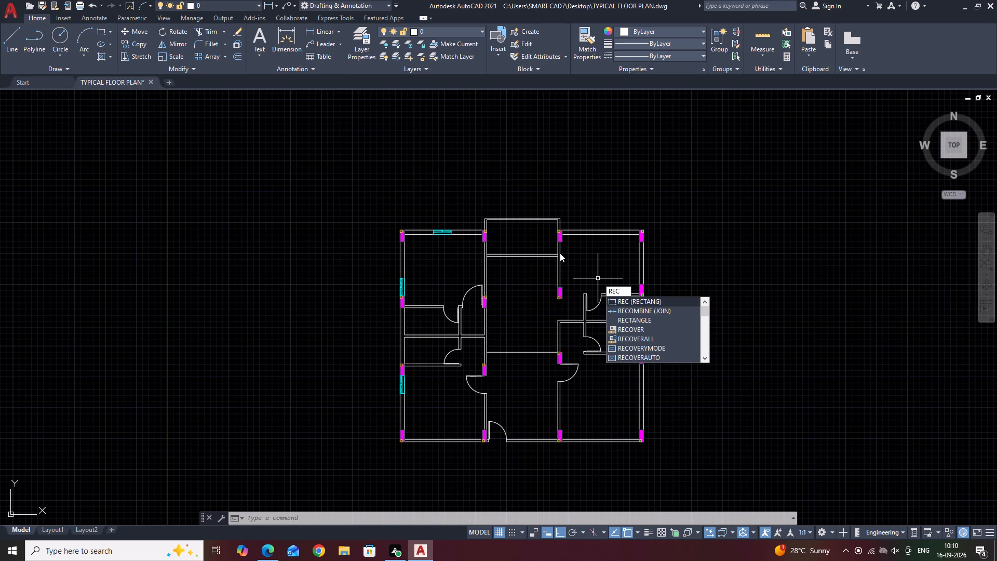
{"action": "left_click", "coordinate": [644, 299]}
{"action": "scroll", "coordinate": [408, 265], "scroll_direction": "up", "scroll_amount": 2}
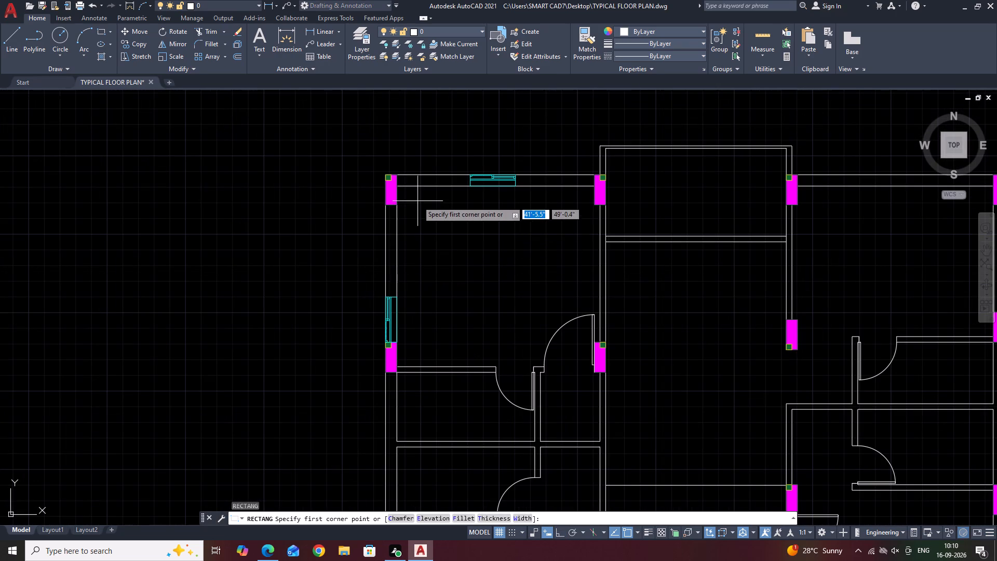
{"action": "middle_click_drag", "start_coordinate": [436, 237], "coordinate": [473, 292]}
{"action": "middle_click_drag", "start_coordinate": [482, 298], "coordinate": [492, 306]}
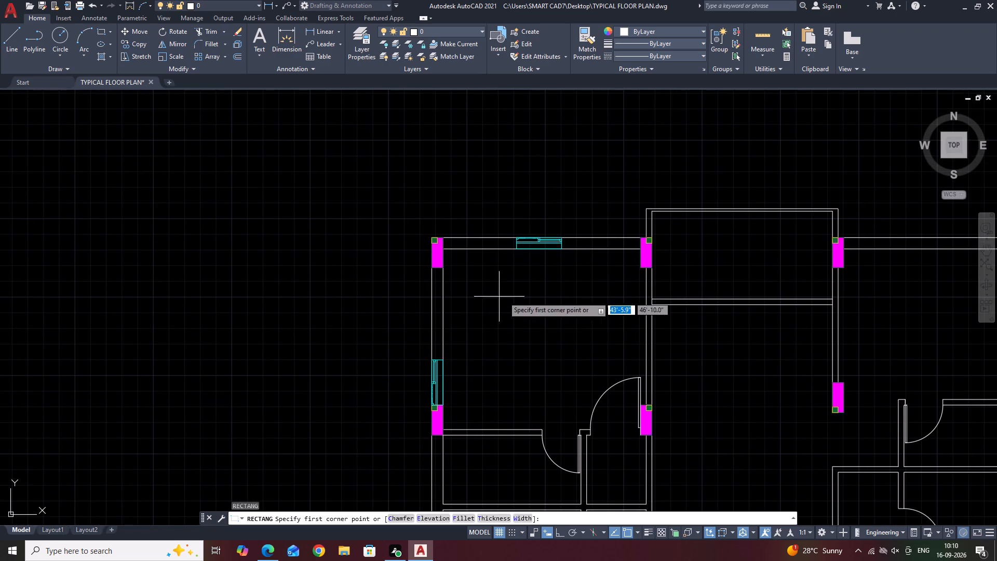
{"action": "scroll", "coordinate": [494, 254], "scroll_direction": "up", "scroll_amount": 2}
{"action": "left_click", "coordinate": [478, 240]}
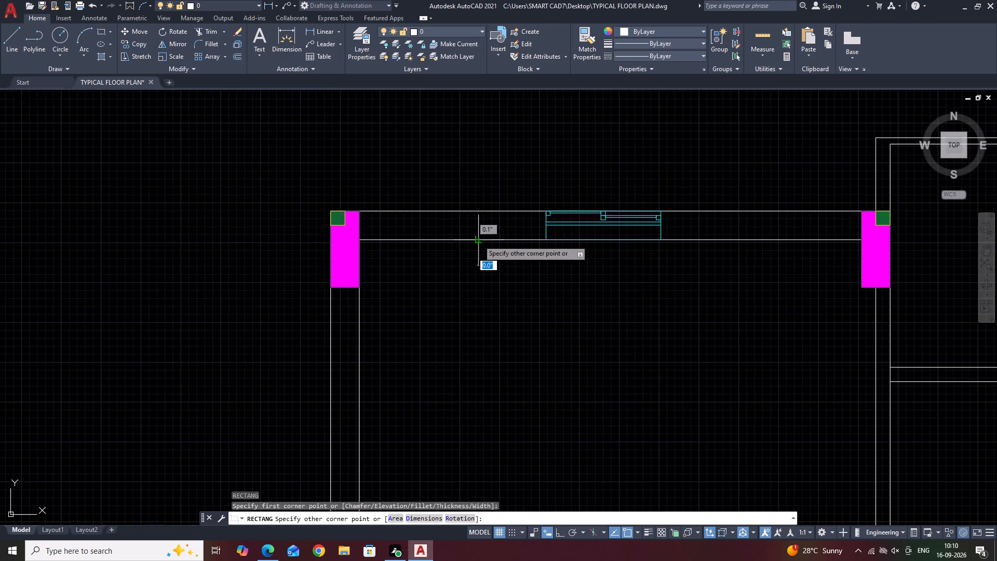
{"action": "scroll", "coordinate": [526, 329], "scroll_direction": "down", "scroll_amount": 2}
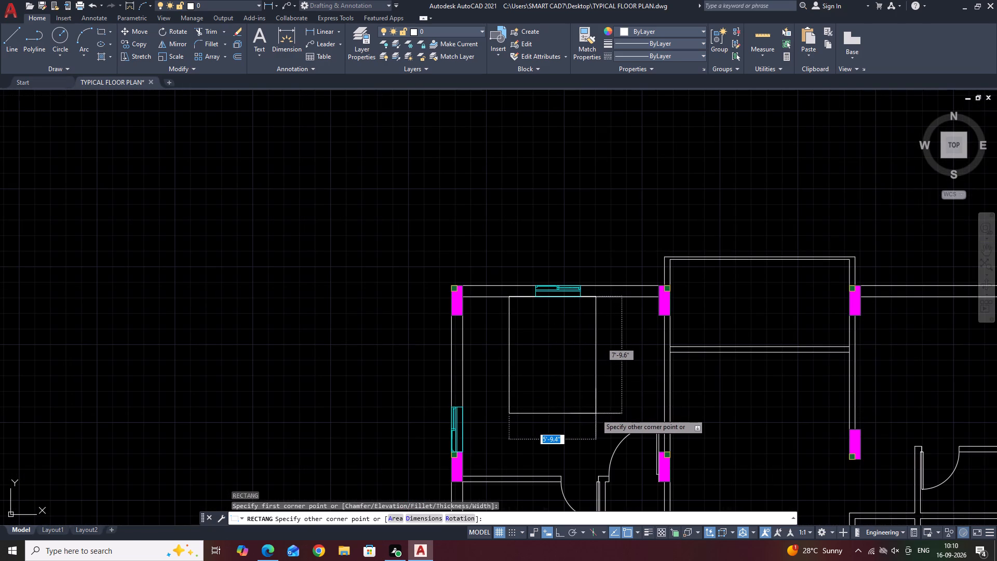
{"action": "left_click", "coordinate": [599, 413]}
Draw a rectangular headboard strip about 4.5" deep across the full width of the bed's north end.
{"action": "middle_click_drag", "start_coordinate": [588, 312], "coordinate": [585, 355]}
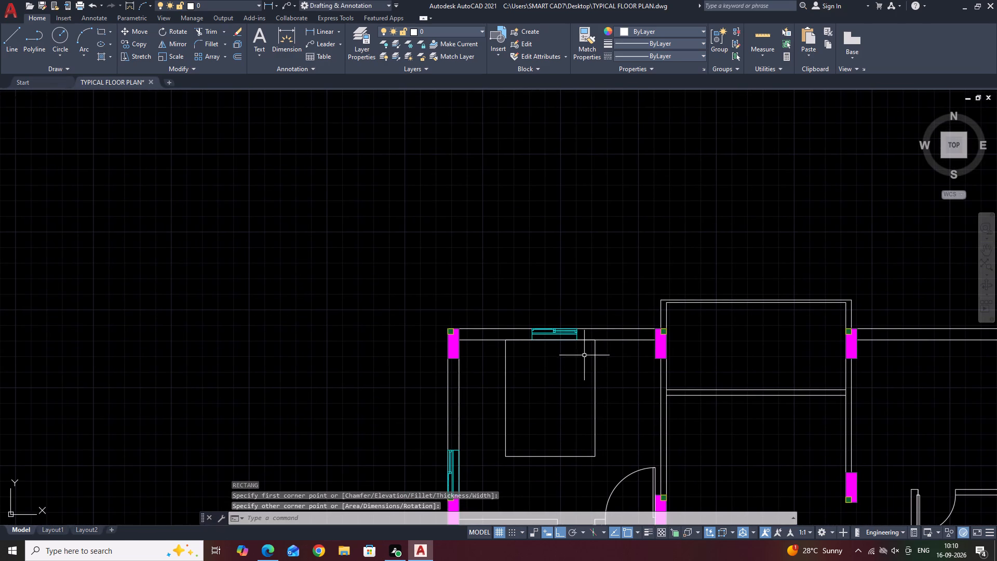
{"action": "key", "text": "r"}
{"action": "type", "text": "EC"}
{"action": "key", "text": "space"}
{"action": "scroll", "coordinate": [507, 338], "scroll_direction": "up", "scroll_amount": 3}
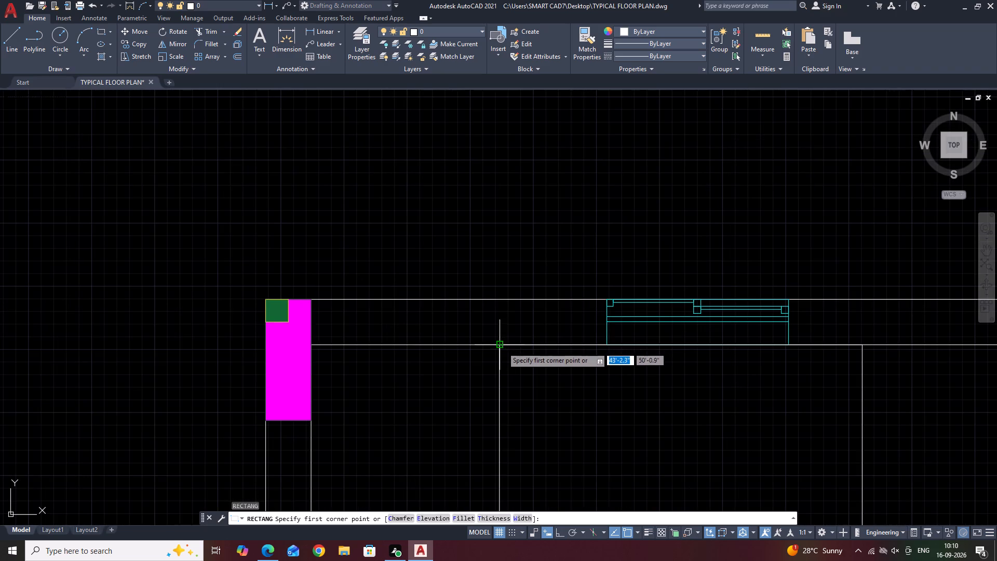
{"action": "left_click", "coordinate": [501, 346]}
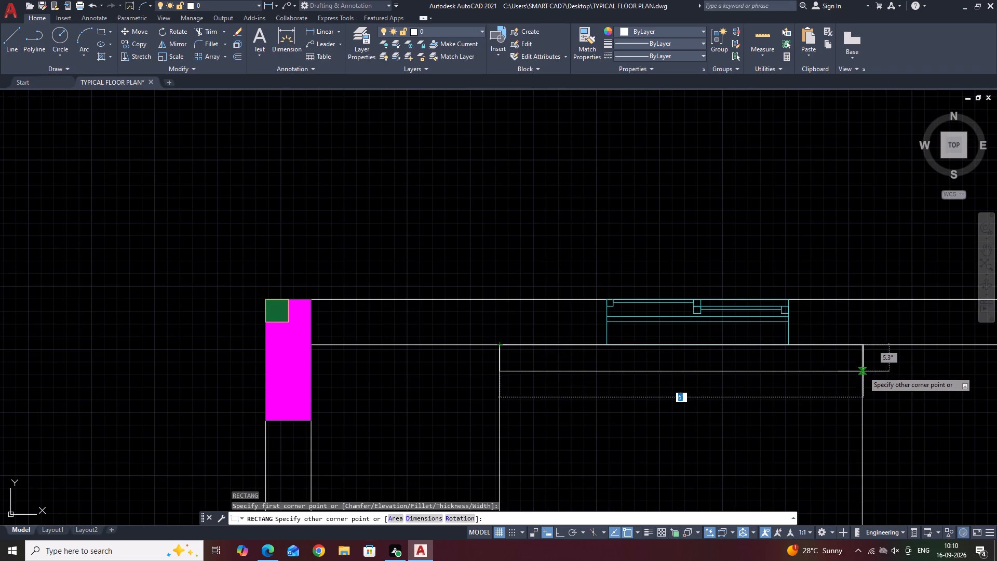
{"action": "left_click", "coordinate": [862, 367]}
{"action": "scroll", "coordinate": [521, 306], "scroll_direction": "down", "scroll_amount": 3}
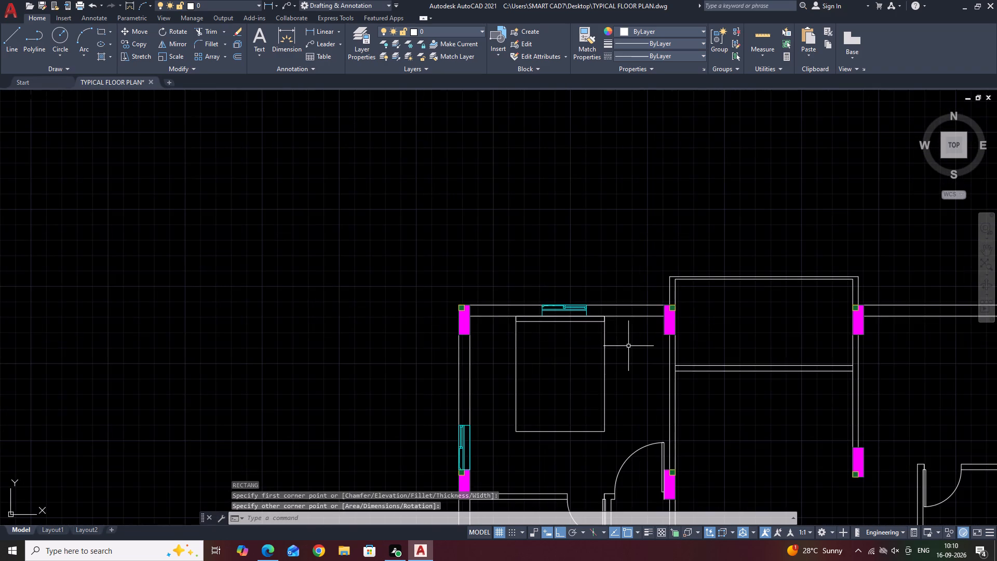
With ortho off, draw the pillow's inward-curving north edge and west side as three-point arcs near the bed's head.
{"action": "middle_click_drag", "start_coordinate": [618, 346], "coordinate": [575, 334]}
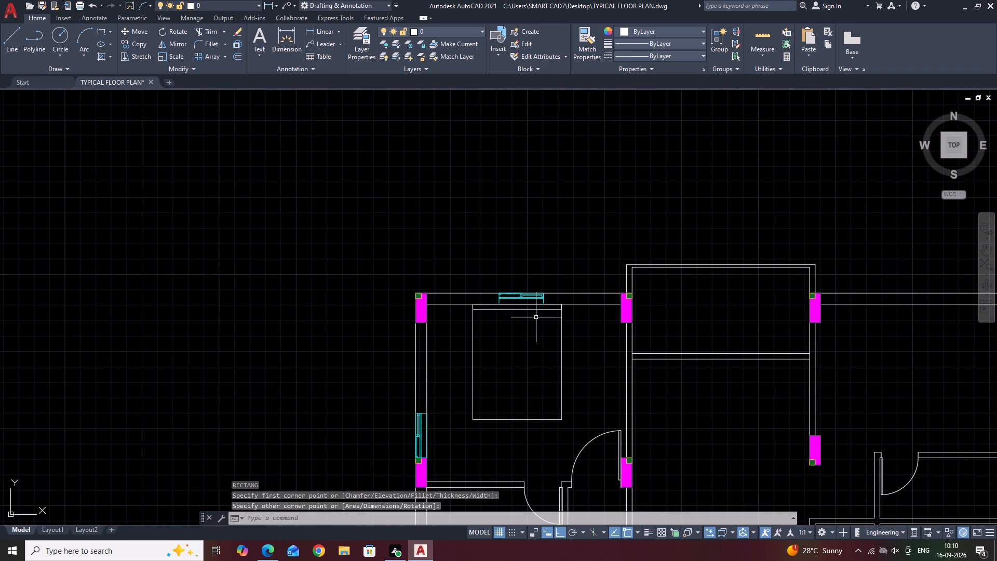
{"action": "key", "text": "a"}
{"action": "key", "text": "space"}
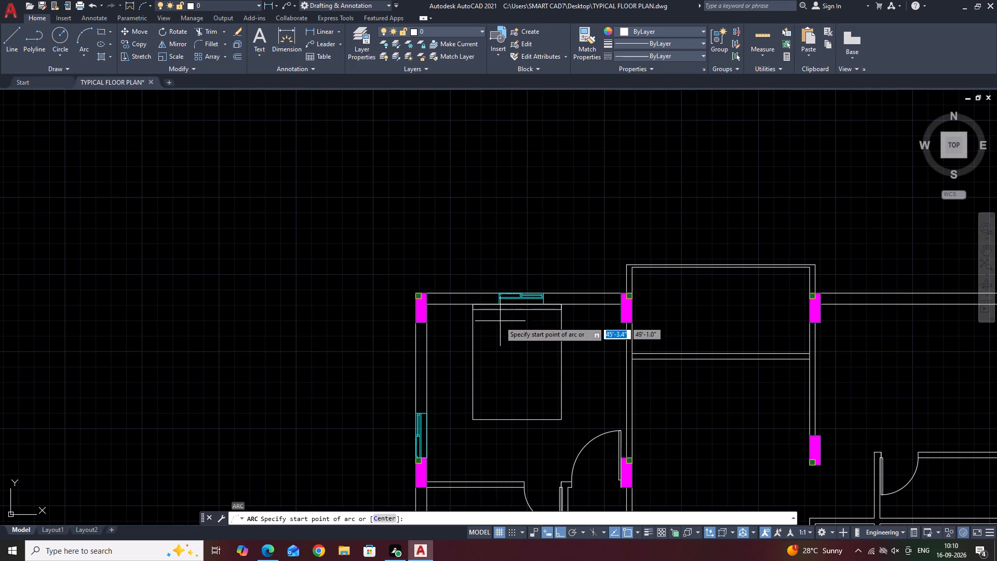
{"action": "scroll", "coordinate": [483, 326], "scroll_direction": "up", "scroll_amount": 2}
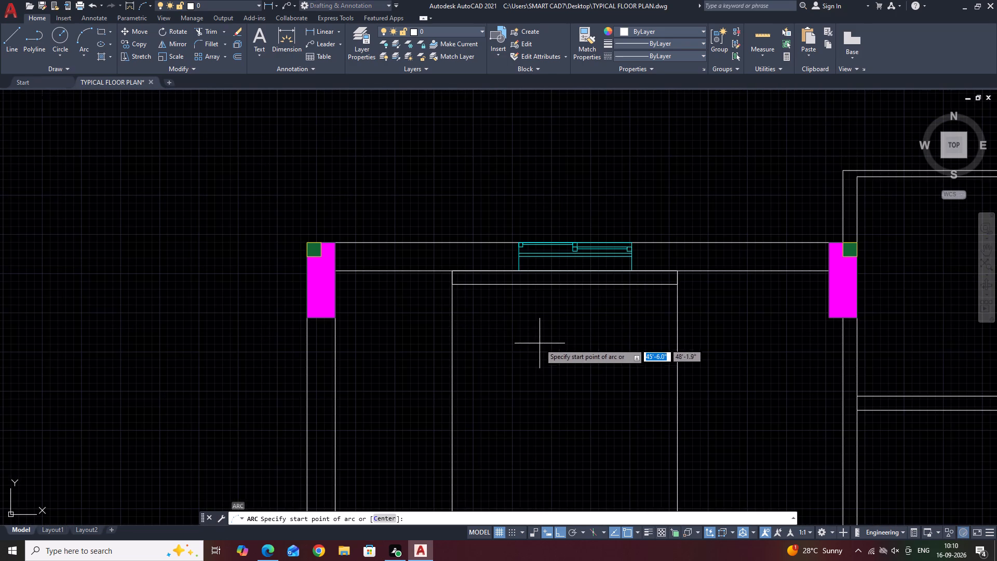
{"action": "left_click", "coordinate": [505, 326]}
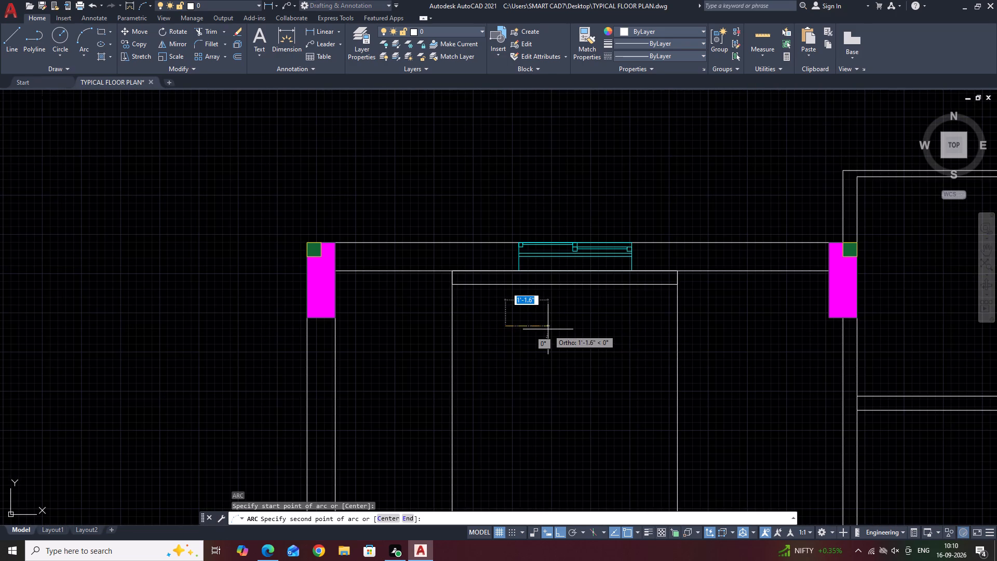
{"action": "key", "text": "F8"}
{"action": "scroll", "coordinate": [510, 328], "scroll_direction": "up", "scroll_amount": 2}
{"action": "left_click", "coordinate": [555, 341]}
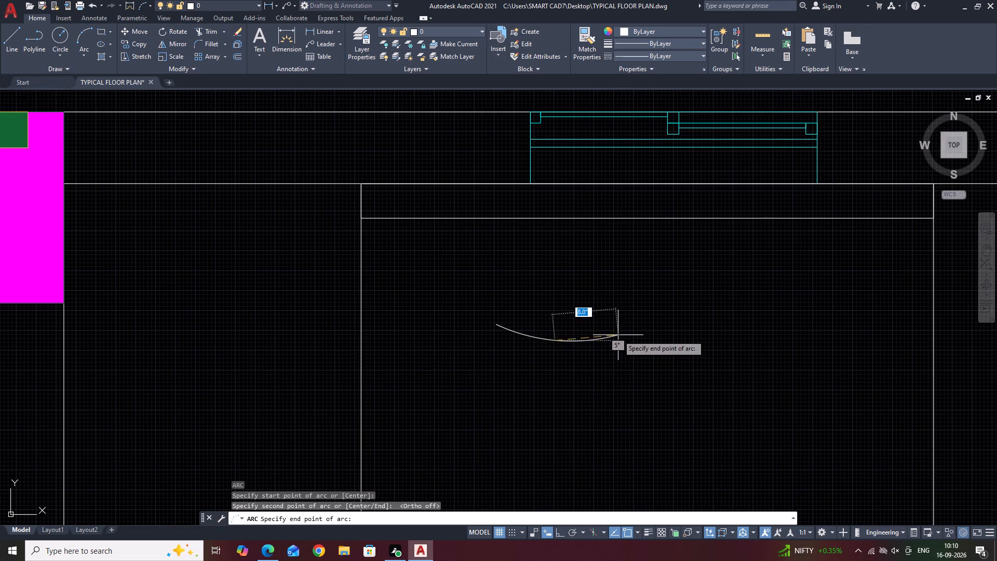
{"action": "left_click", "coordinate": [617, 328]}
{"action": "key", "text": "space"}
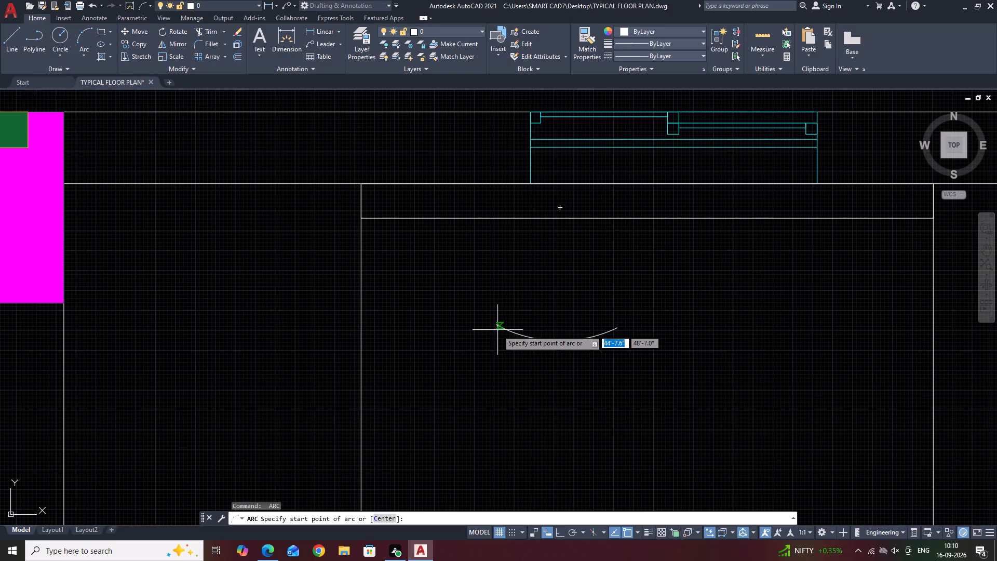
{"action": "left_click", "coordinate": [496, 326]}
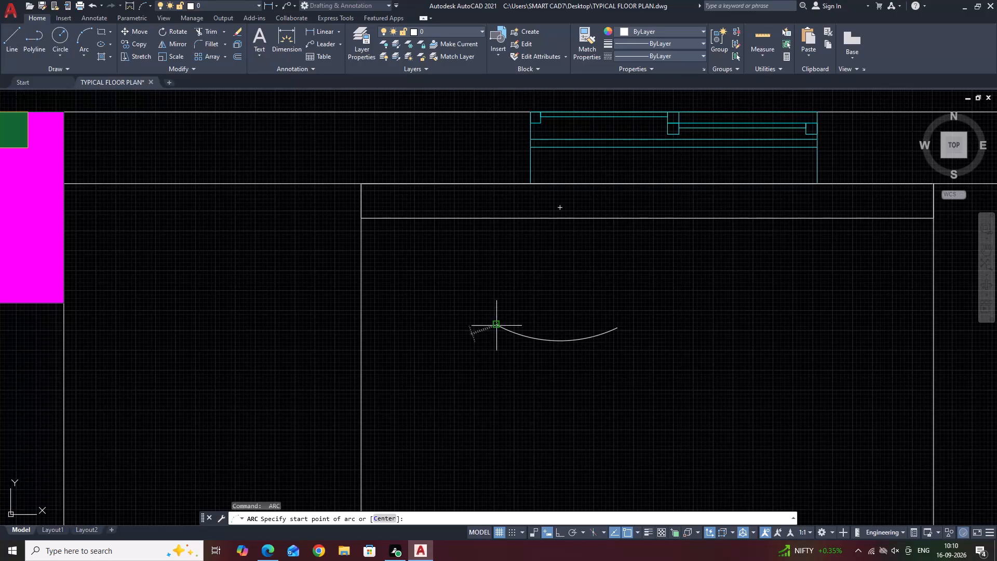
{"action": "left_click", "coordinate": [502, 380]}
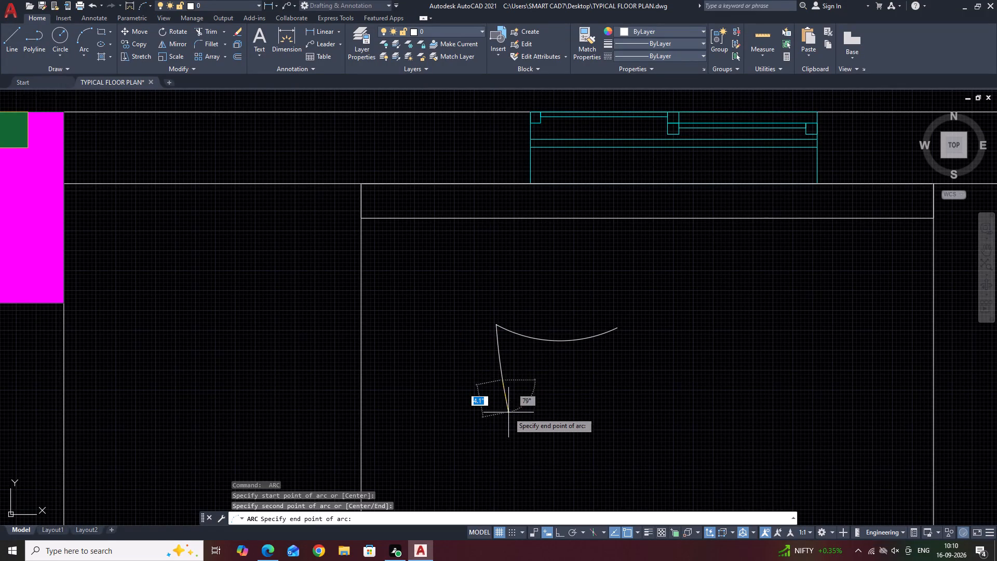
{"action": "left_click", "coordinate": [498, 399]}
Close the pillow outline with three-point arcs for its gently curved south edge and outward-curving east side.
{"action": "key", "text": "space"}
{"action": "left_click", "coordinate": [500, 400]}
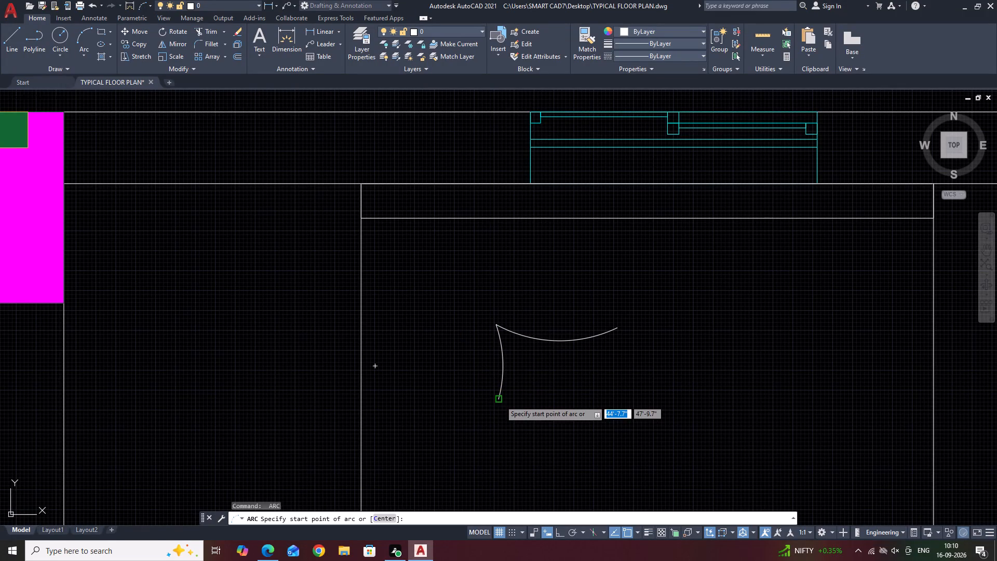
{"action": "left_click", "coordinate": [554, 402]}
{"action": "key", "text": "Escape"}
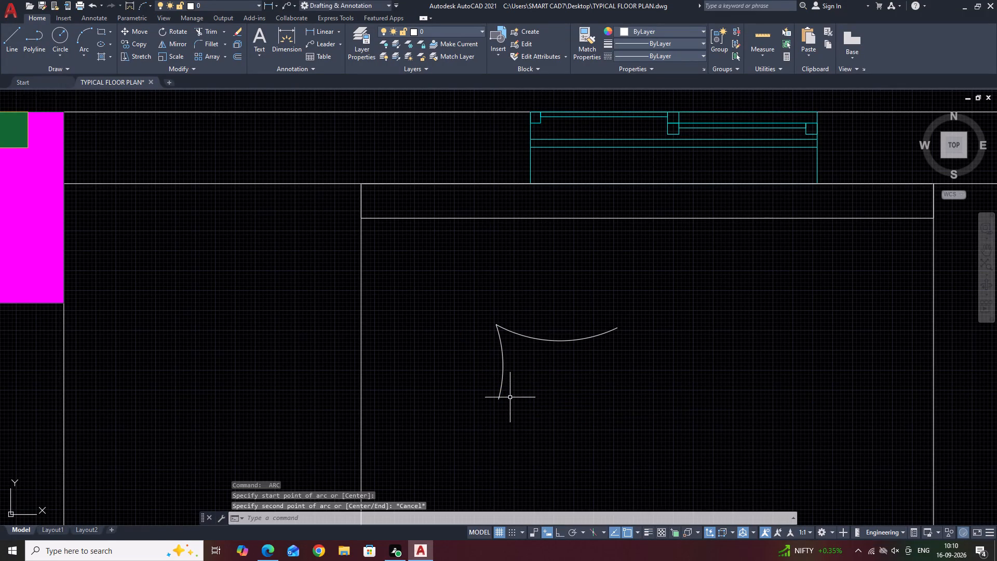
{"action": "key", "text": "space"}
{"action": "left_click", "coordinate": [499, 401]}
{"action": "left_click", "coordinate": [574, 403]}
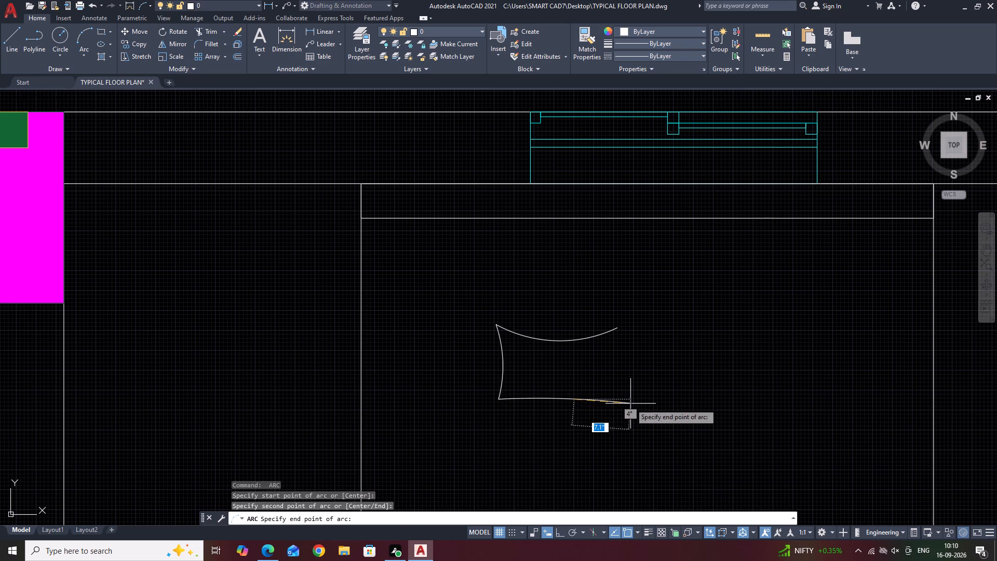
{"action": "left_click", "coordinate": [623, 396]}
{"action": "key", "text": "space"}
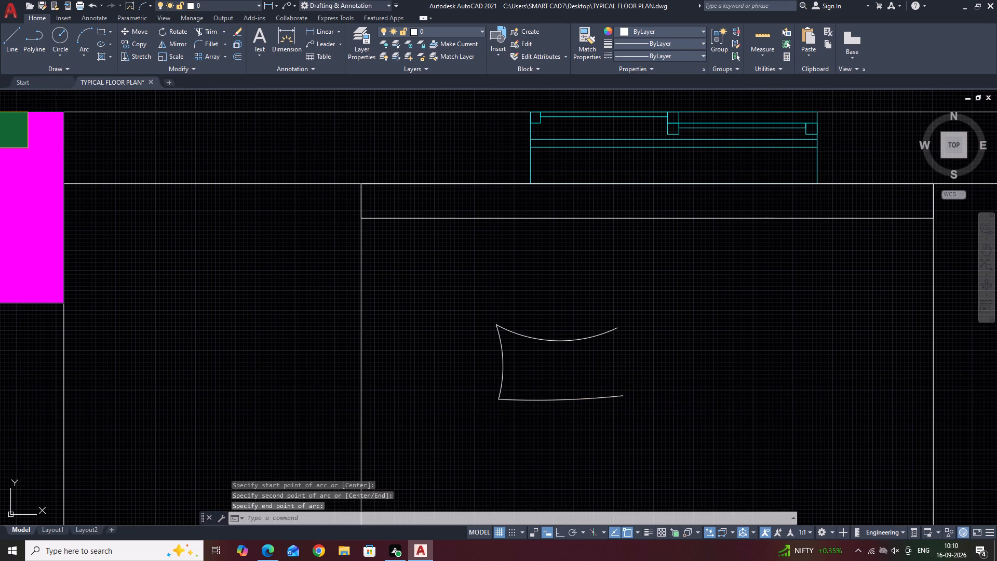
{"action": "left_click", "coordinate": [619, 328]}
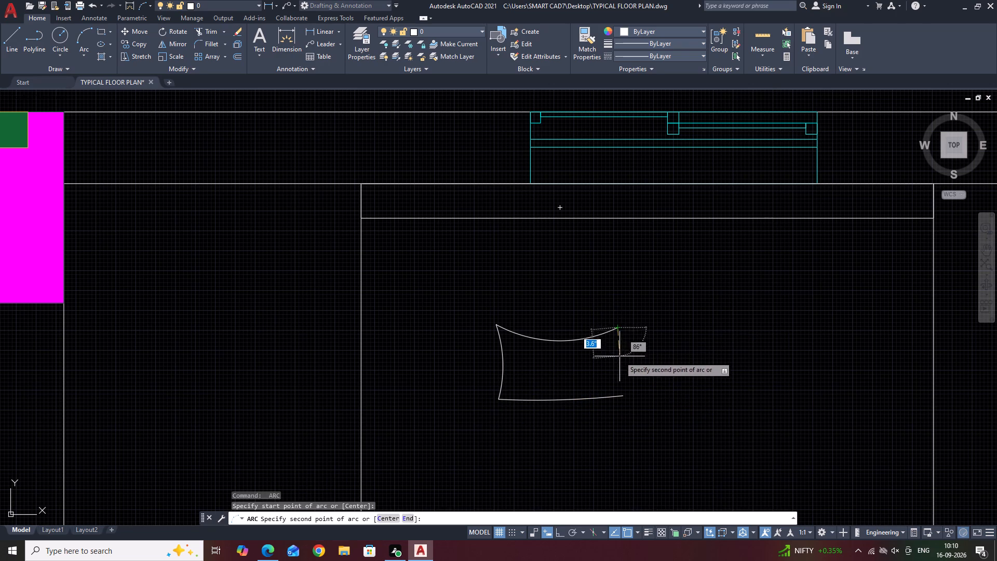
{"action": "left_click", "coordinate": [623, 358]}
{"action": "left_click", "coordinate": [625, 398]}
{"action": "key", "text": "Escape"}
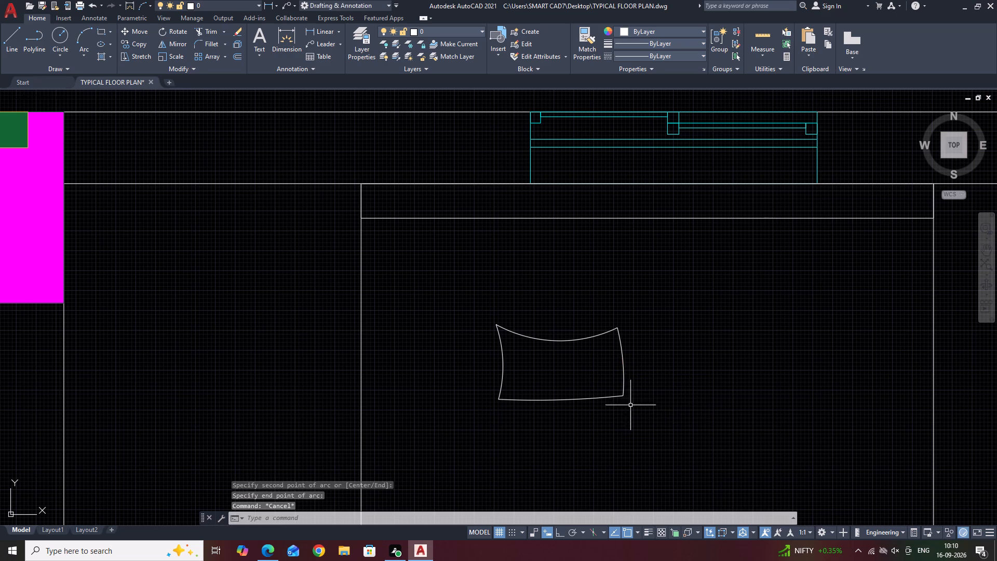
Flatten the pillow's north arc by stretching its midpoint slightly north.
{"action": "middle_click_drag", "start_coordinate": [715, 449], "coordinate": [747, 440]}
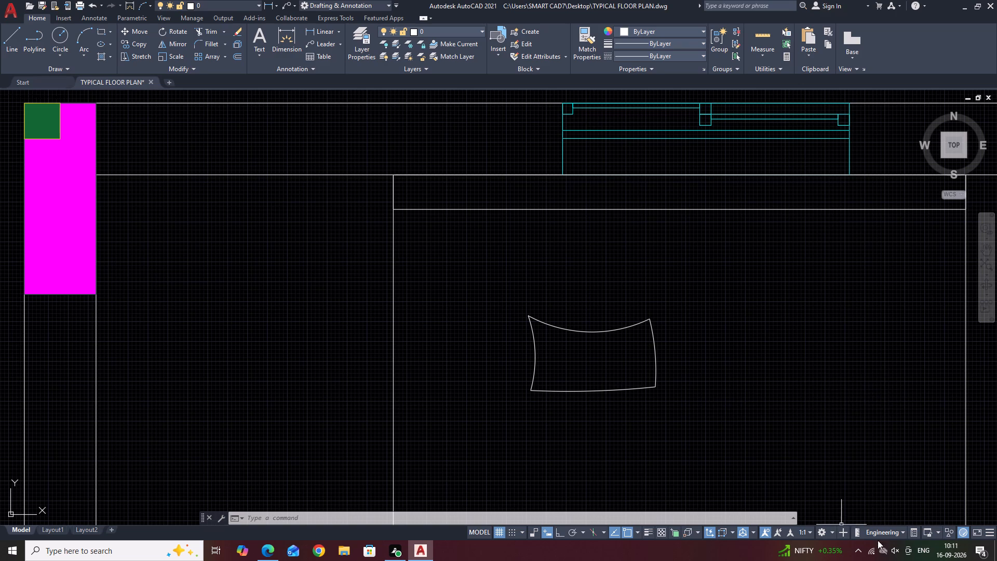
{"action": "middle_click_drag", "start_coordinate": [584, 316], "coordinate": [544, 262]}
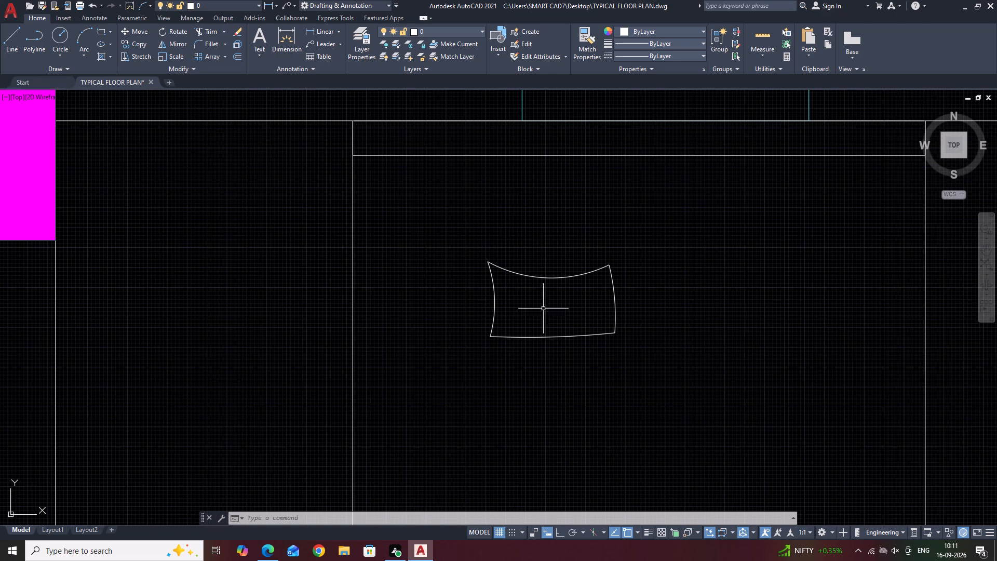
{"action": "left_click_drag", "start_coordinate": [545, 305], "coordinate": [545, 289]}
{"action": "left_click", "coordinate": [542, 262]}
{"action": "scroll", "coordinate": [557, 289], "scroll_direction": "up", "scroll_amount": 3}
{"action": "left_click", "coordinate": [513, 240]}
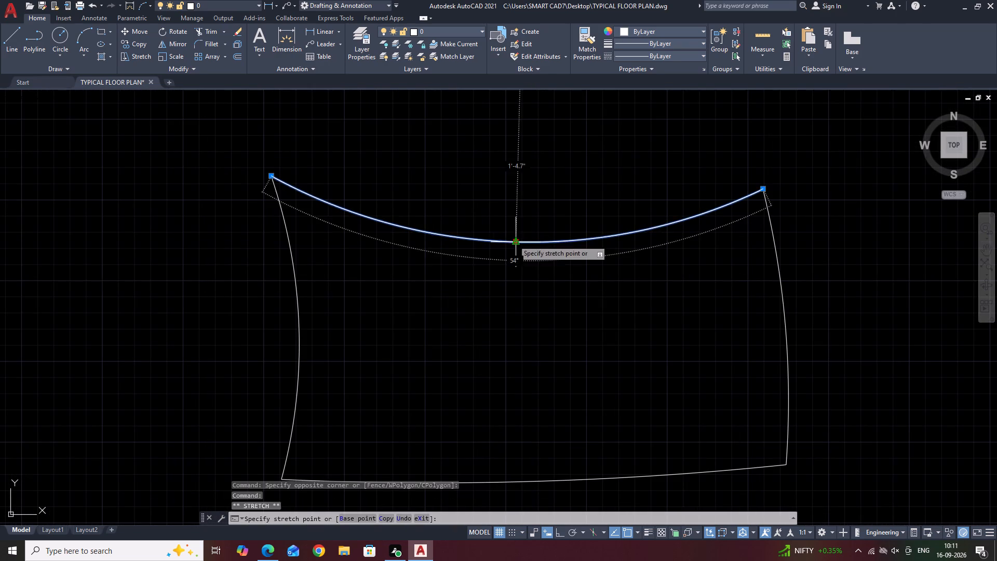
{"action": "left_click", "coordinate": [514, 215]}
Deepen the outward curve of the pillow's south arc by stretching its midpoint slightly south.
{"action": "scroll", "coordinate": [523, 227], "scroll_direction": "down", "scroll_amount": 4}
{"action": "scroll", "coordinate": [537, 274], "scroll_direction": "up", "scroll_amount": 2}
{"action": "left_click", "coordinate": [549, 235]}
{"action": "left_click", "coordinate": [508, 275]}
{"action": "middle_click_drag", "start_coordinate": [604, 247], "coordinate": [587, 287]}
{"action": "scroll", "coordinate": [480, 294], "scroll_direction": "up", "scroll_amount": 1}
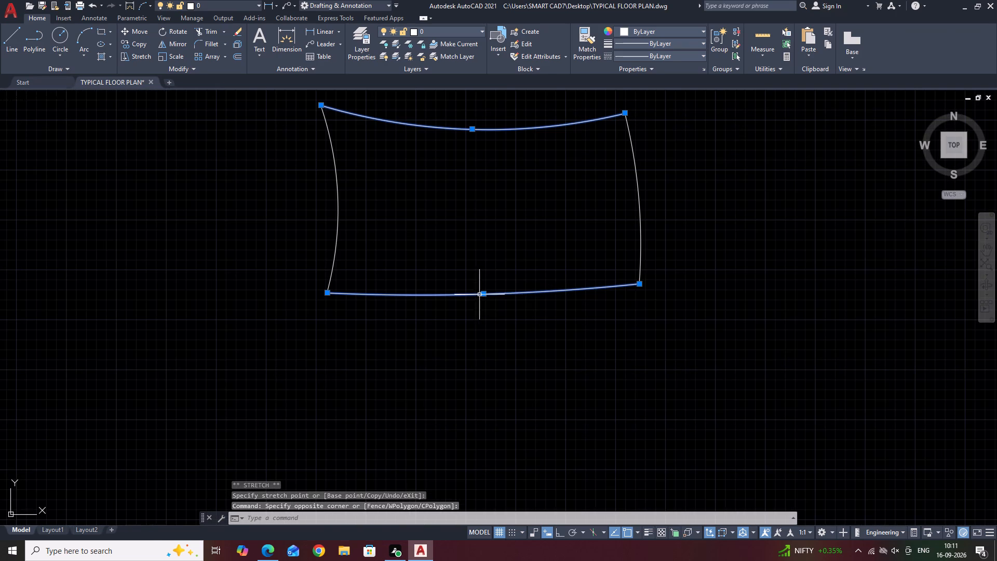
{"action": "left_click", "coordinate": [483, 292]}
{"action": "left_click", "coordinate": [486, 308]}
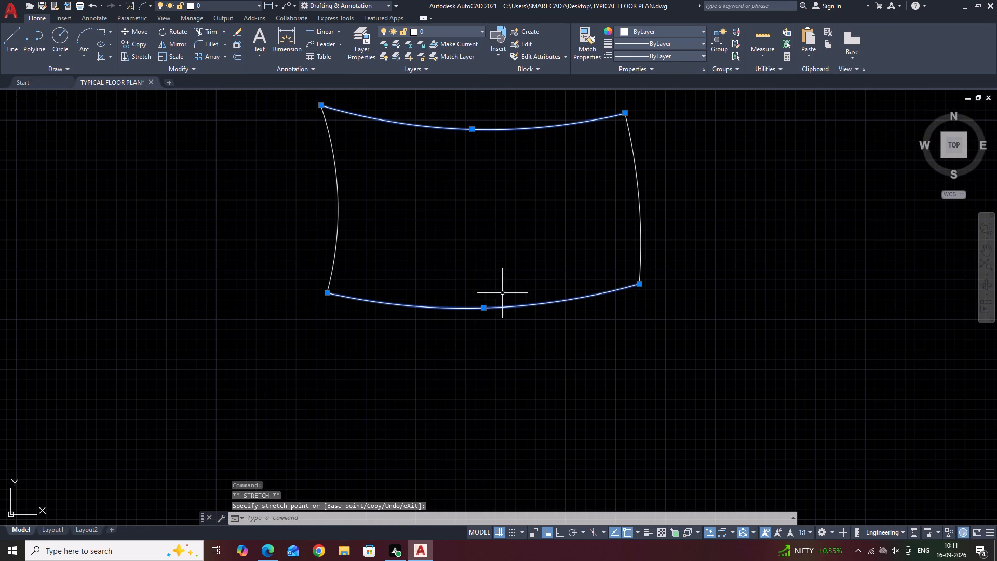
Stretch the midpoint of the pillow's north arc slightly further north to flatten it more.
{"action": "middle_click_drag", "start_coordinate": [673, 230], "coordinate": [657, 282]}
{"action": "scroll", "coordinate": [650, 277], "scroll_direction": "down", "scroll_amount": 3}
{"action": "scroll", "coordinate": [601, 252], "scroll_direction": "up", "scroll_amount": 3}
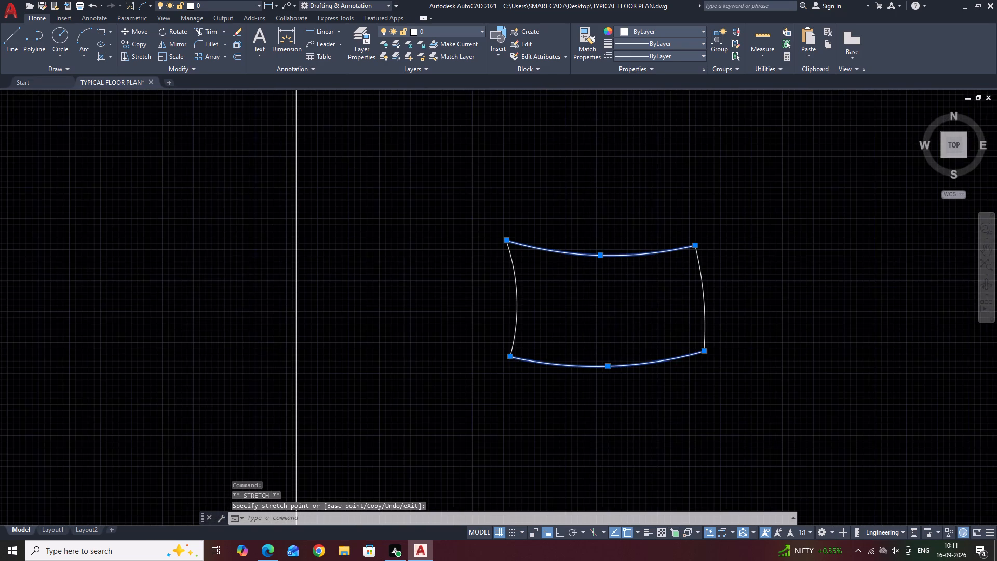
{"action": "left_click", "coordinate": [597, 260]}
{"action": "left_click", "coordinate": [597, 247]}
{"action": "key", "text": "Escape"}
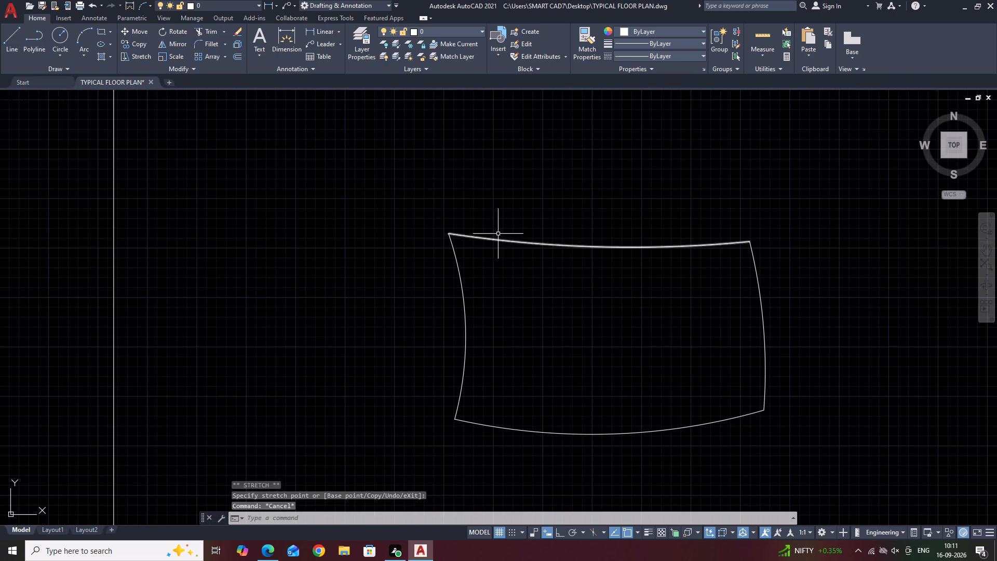
Stretch the pillow's northwest corner, shared by the north and west arcs, slightly inward toward the southeast.
{"action": "left_click_drag", "start_coordinate": [511, 220], "coordinate": [511, 225]}
{"action": "left_click", "coordinate": [446, 285]}
{"action": "left_click", "coordinate": [448, 234]}
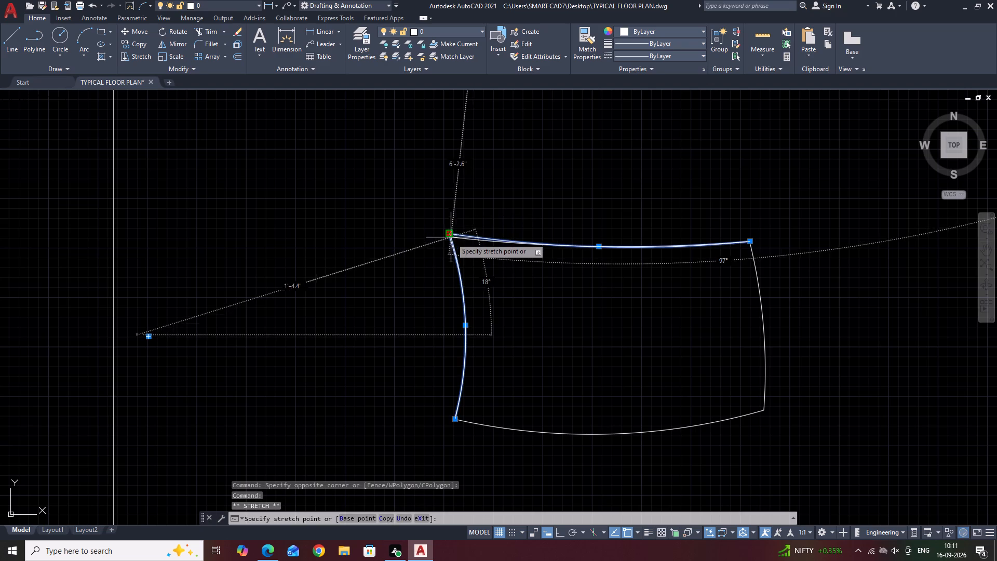
{"action": "left_click", "coordinate": [455, 246]}
Stretch the midpoint of the pillow's north arc south to deepen its inward curve.
{"action": "middle_click_drag", "start_coordinate": [670, 242], "coordinate": [592, 240]}
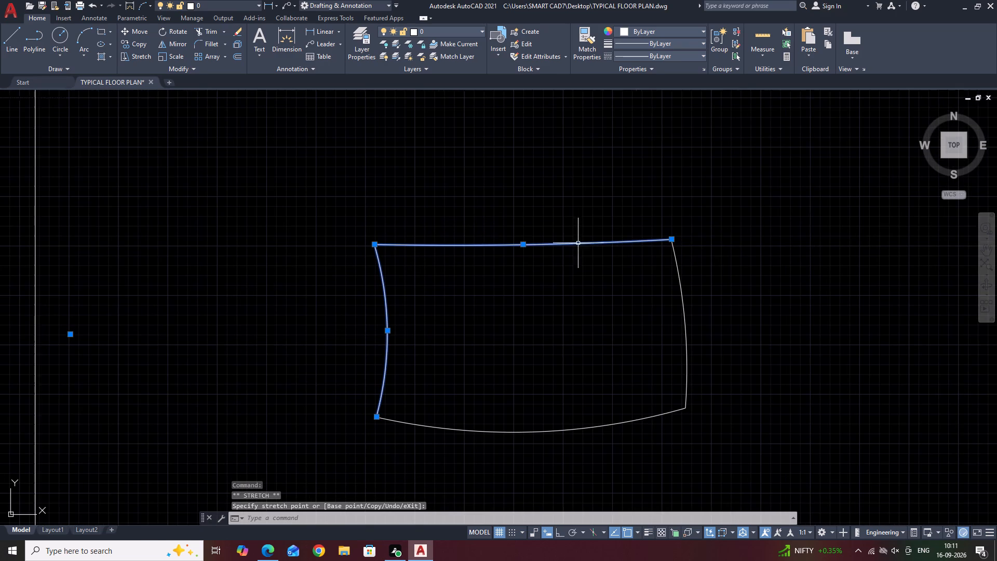
{"action": "left_click", "coordinate": [524, 243]}
{"action": "left_click", "coordinate": [523, 270]}
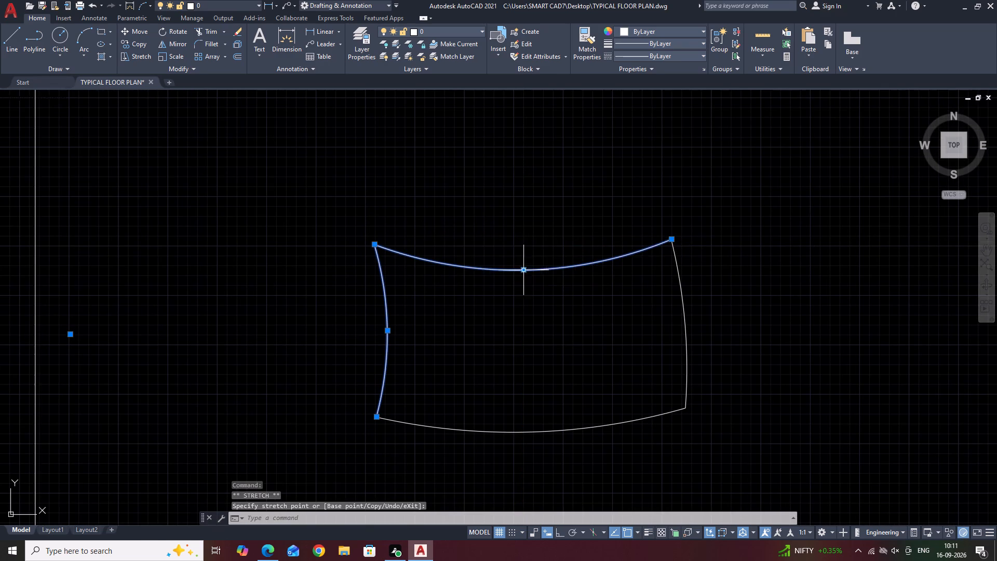
{"action": "key", "text": "Escape"}
Flatten the inward curve of the pillow's west arc by stretching its midpoint slightly west.
{"action": "scroll", "coordinate": [594, 239], "scroll_direction": "down", "scroll_amount": 1}
{"action": "scroll", "coordinate": [411, 247], "scroll_direction": "up", "scroll_amount": 1}
{"action": "middle_click_drag", "start_coordinate": [582, 252], "coordinate": [522, 219]}
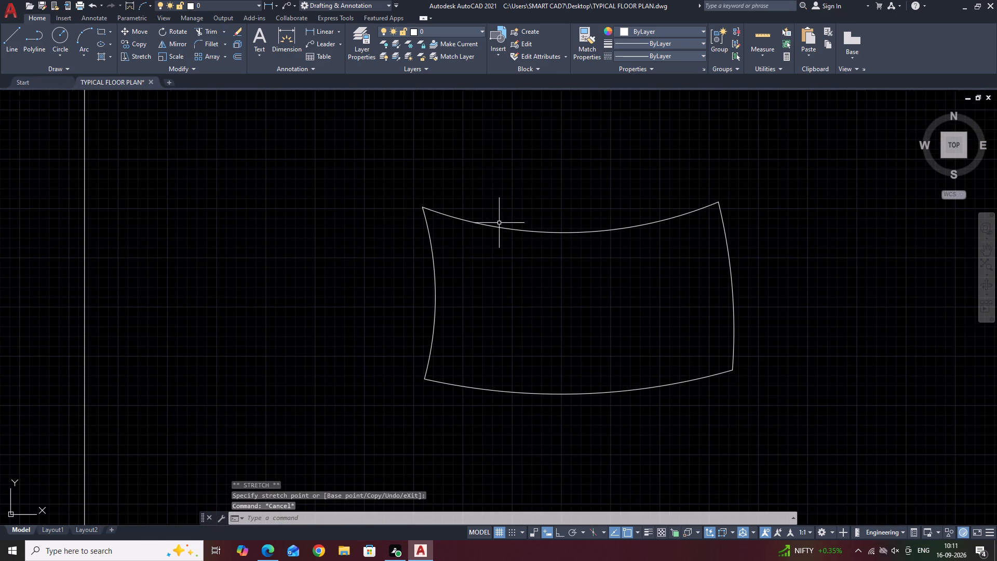
{"action": "left_click", "coordinate": [435, 259]}
{"action": "left_click", "coordinate": [423, 269]}
{"action": "left_click", "coordinate": [431, 292]}
{"action": "left_click", "coordinate": [435, 292]}
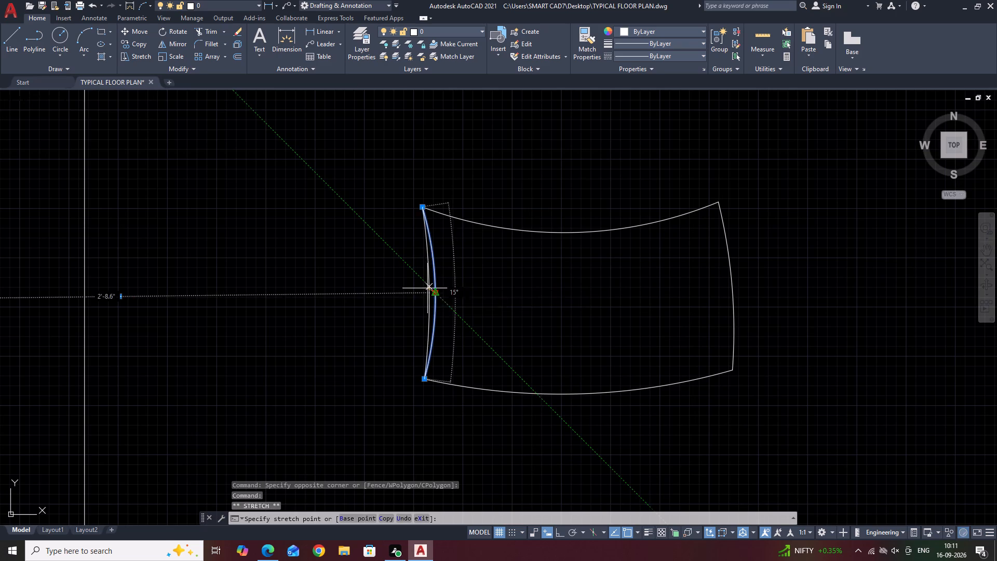
{"action": "left_click", "coordinate": [426, 288]}
{"action": "key", "text": "Escape"}
Flatten the pillow's north arc slightly by stretching its midpoint a little north.
{"action": "left_click", "coordinate": [547, 242]}
{"action": "left_click", "coordinate": [541, 224]}
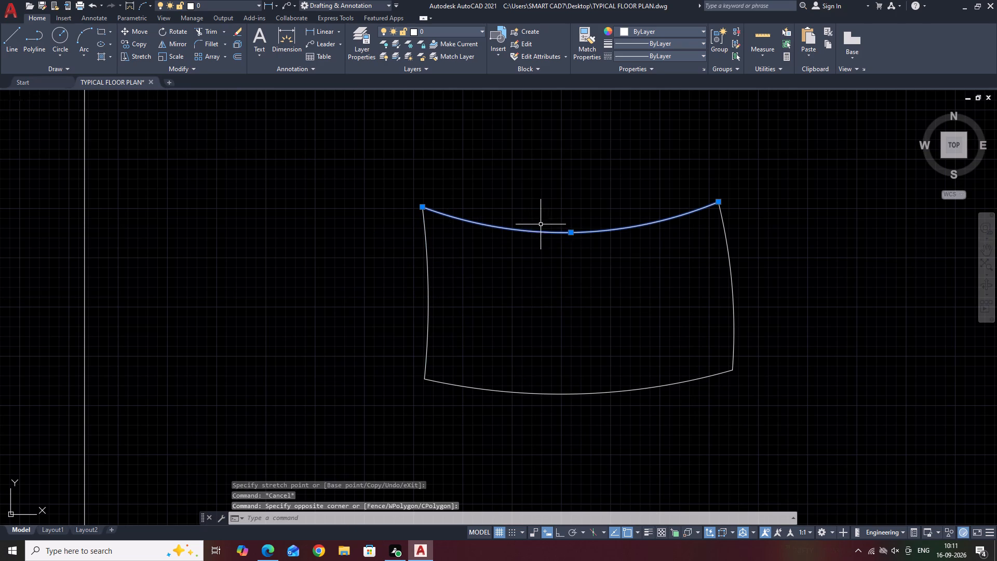
{"action": "left_click", "coordinate": [571, 233]}
{"action": "left_click", "coordinate": [572, 224]}
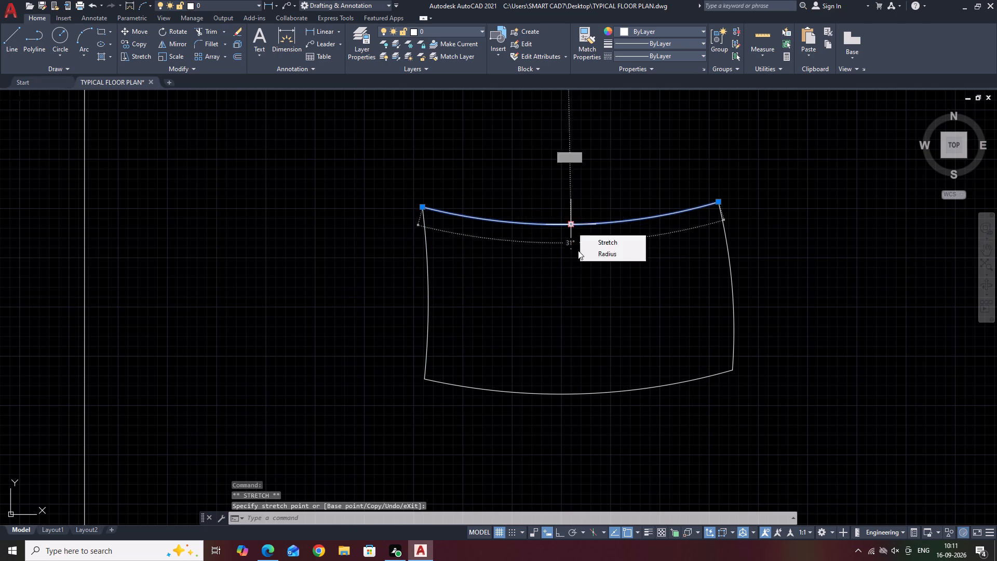
{"action": "key", "text": "Escape"}
{"action": "scroll", "coordinate": [587, 268], "scroll_direction": "down", "scroll_amount": 4}
{"action": "key", "text": "Escape"}
Draw a three-point arc across the pillow's northwest corner, from the west arc's midpoint to just beyond the north arc.
{"action": "middle_click_drag", "start_coordinate": [668, 286], "coordinate": [664, 291]}
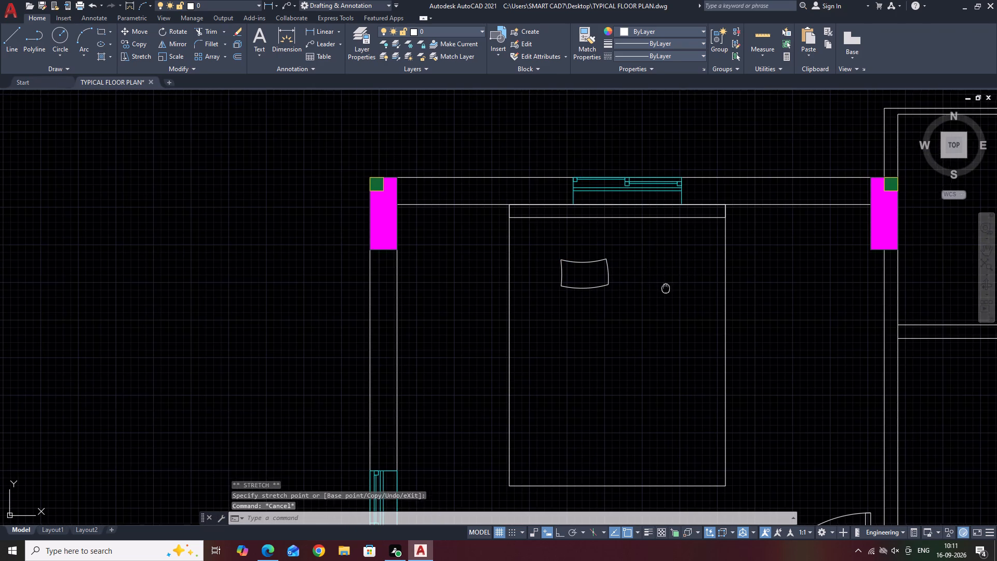
{"action": "middle_click_drag", "start_coordinate": [664, 291], "coordinate": [624, 303]}
{"action": "scroll", "coordinate": [562, 288], "scroll_direction": "up", "scroll_amount": 2}
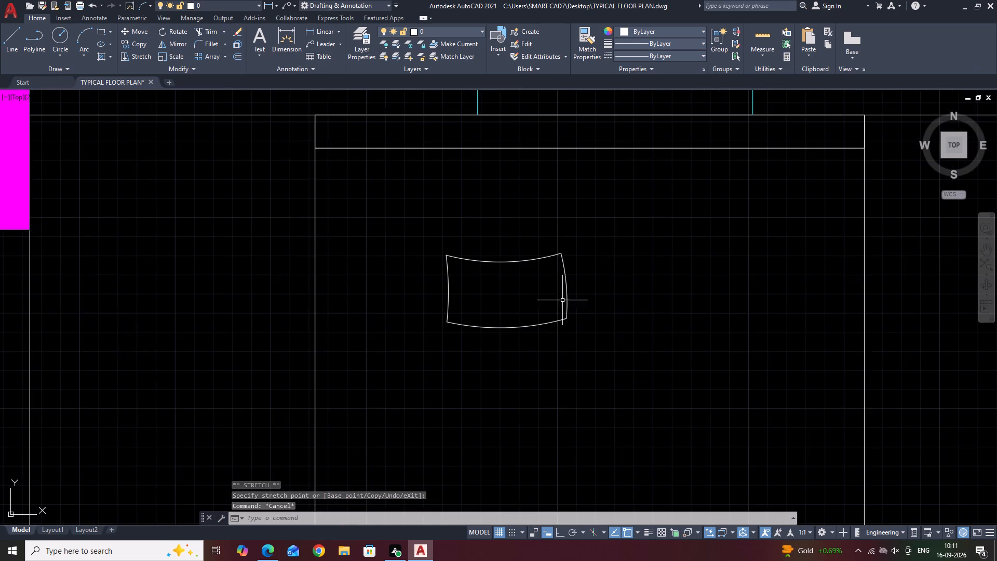
{"action": "scroll", "coordinate": [565, 313], "scroll_direction": "up", "scroll_amount": 3}
{"action": "middle_click_drag", "start_coordinate": [601, 250], "coordinate": [611, 290]}
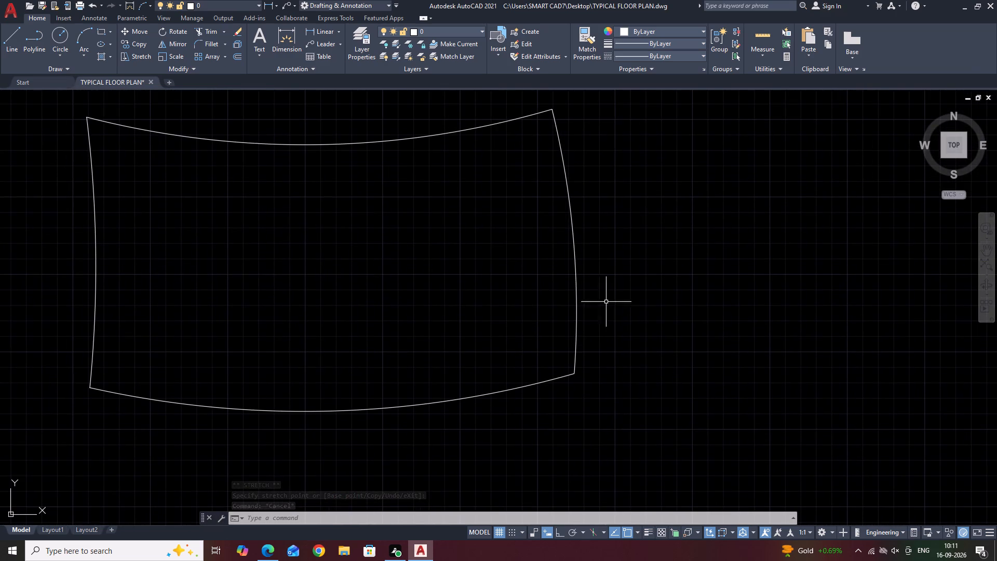
{"action": "middle_click_drag", "start_coordinate": [555, 317], "coordinate": [646, 383]}
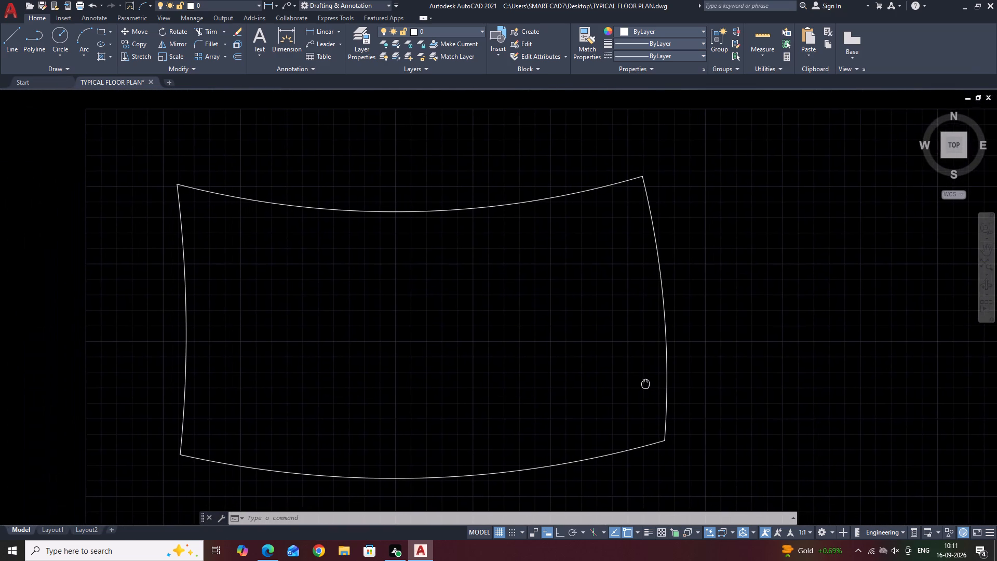
{"action": "middle_click_drag", "start_coordinate": [646, 383], "coordinate": [647, 382]}
{"action": "type", "text": "A"}
{"action": "key", "text": "space"}
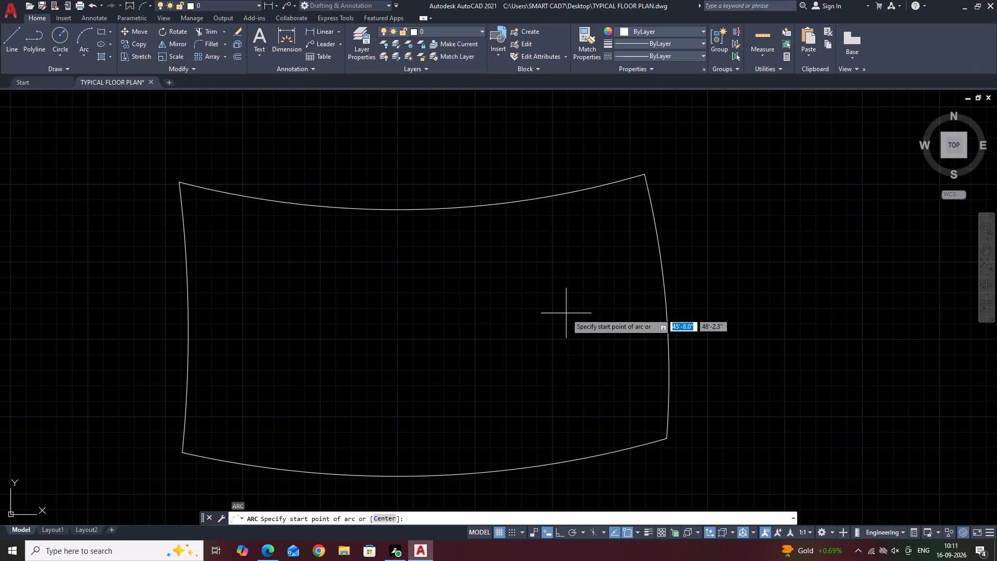
{"action": "left_click", "coordinate": [190, 319]}
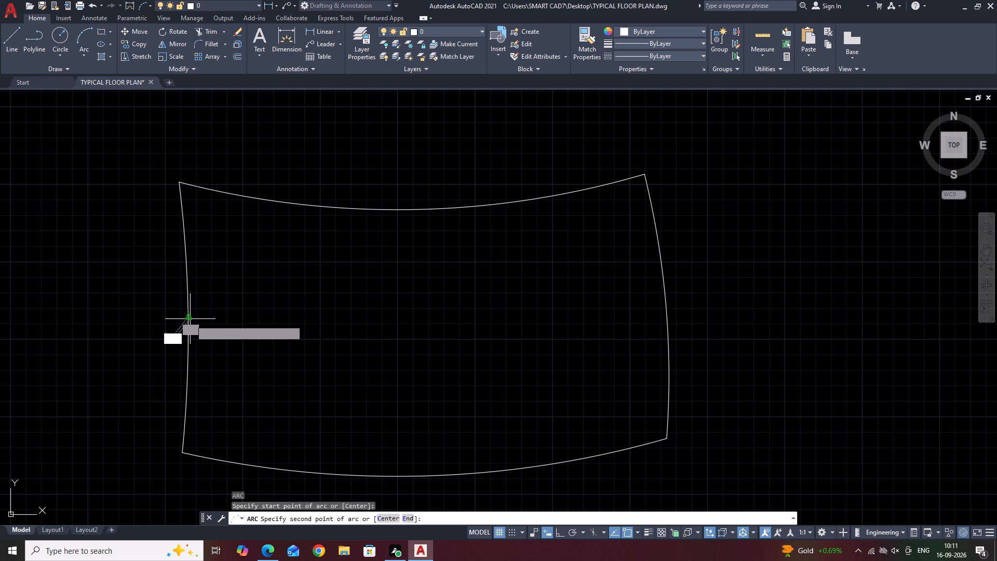
{"action": "left_click", "coordinate": [282, 204]}
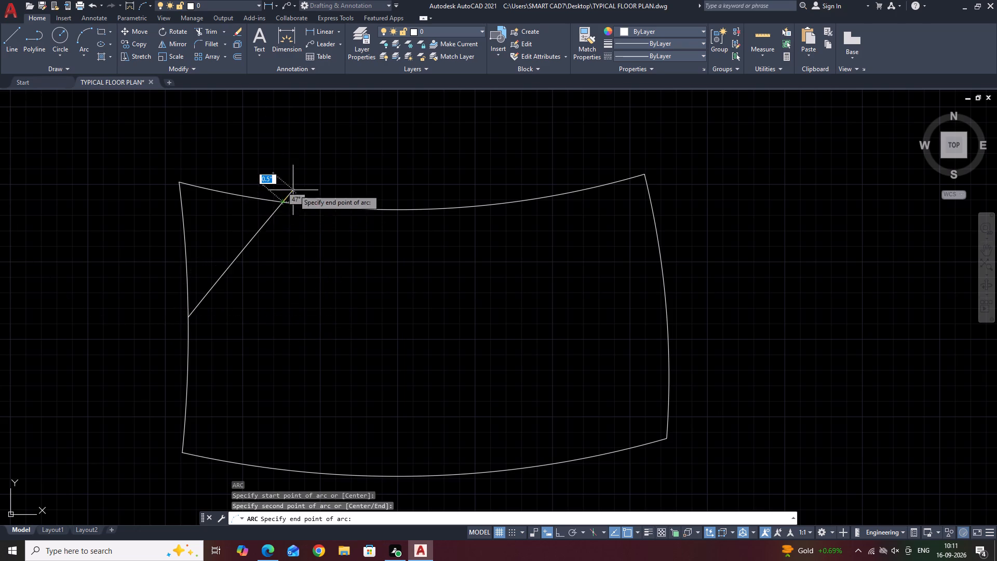
{"action": "left_click", "coordinate": [295, 172]}
Copy the corner arc a short distance south, placing its lower end on the pillow's west arc.
{"action": "middle_click_drag", "start_coordinate": [289, 286], "coordinate": [347, 344]}
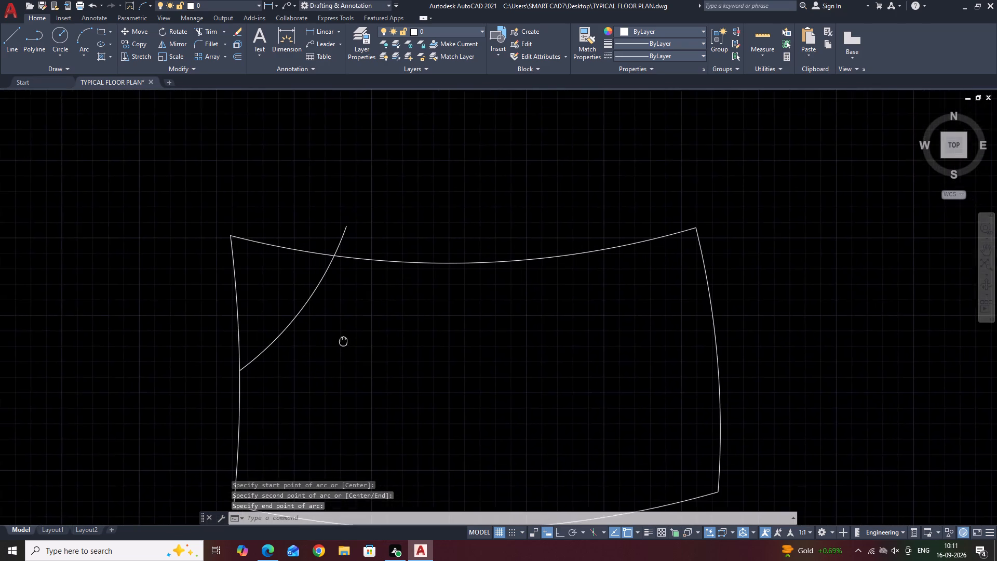
{"action": "middle_click_drag", "start_coordinate": [347, 344], "coordinate": [358, 346]}
{"action": "middle_click_drag", "start_coordinate": [434, 377], "coordinate": [430, 243]}
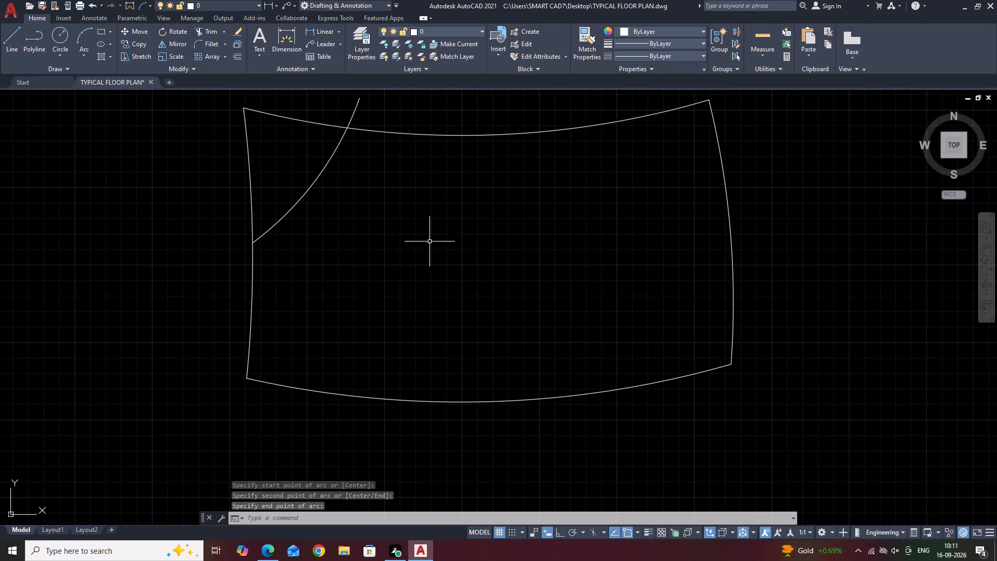
{"action": "left_click", "coordinate": [290, 196]}
{"action": "left_click_drag", "start_coordinate": [284, 228], "coordinate": [284, 232]}
{"action": "middle_click_drag", "start_coordinate": [378, 210], "coordinate": [379, 218]}
{"action": "type", "text": "CO"}
{"action": "key", "text": "space"}
{"action": "left_click", "coordinate": [253, 251]}
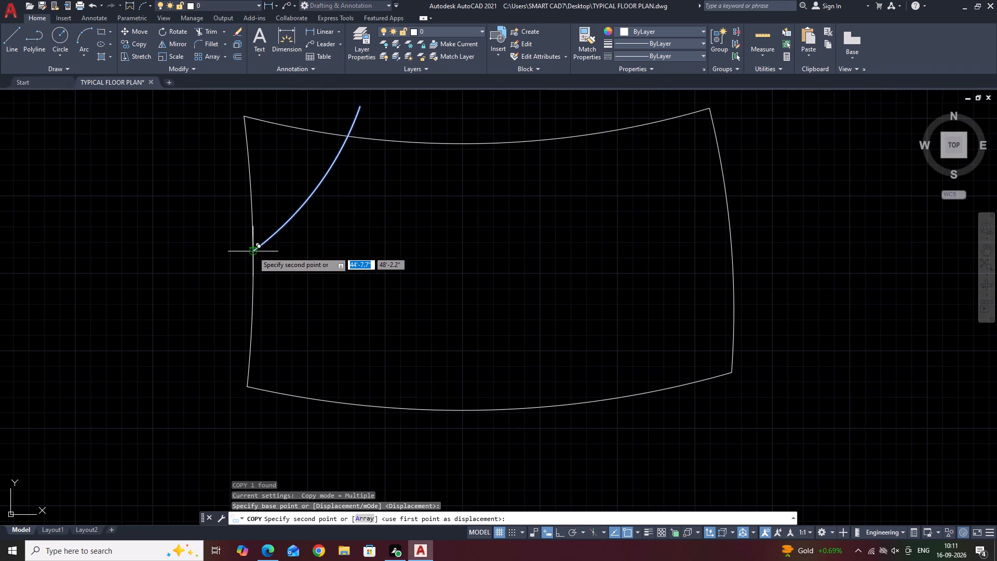
{"action": "left_click", "coordinate": [251, 301]}
{"action": "key", "text": "Escape"}
Stretch the copied arc's upper end onto the pillow's north arc and bow its midpoint outward to the southeast.
{"action": "left_click", "coordinate": [362, 189]}
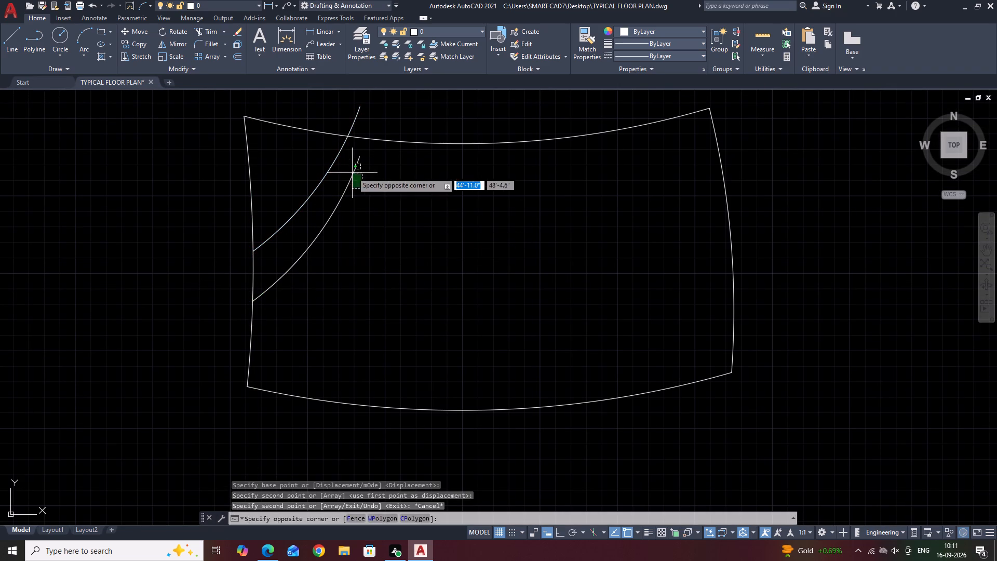
{"action": "left_click", "coordinate": [350, 168]}
{"action": "middle_click_drag", "start_coordinate": [381, 179], "coordinate": [402, 301]}
{"action": "left_click", "coordinate": [378, 279]}
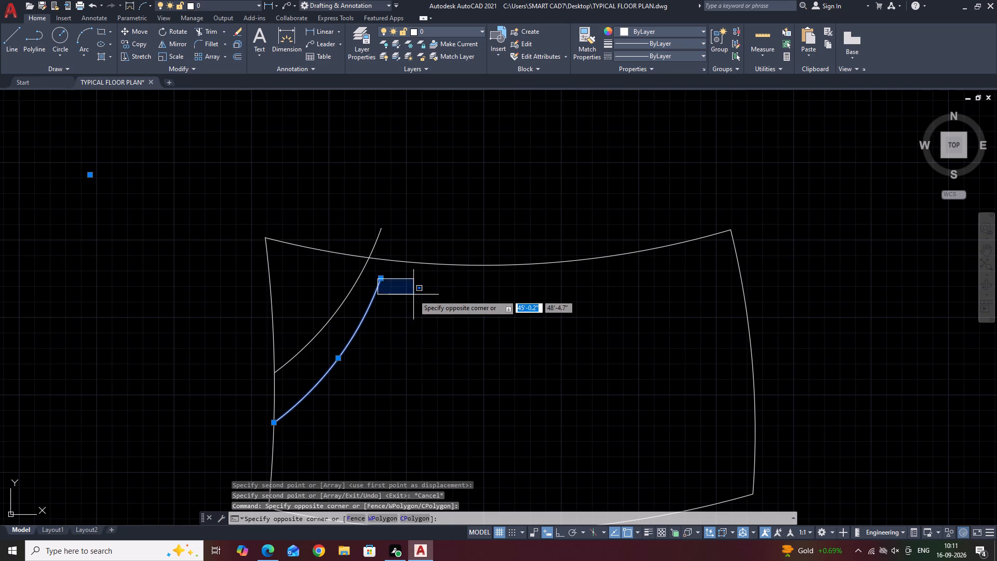
{"action": "left_click", "coordinate": [375, 275]}
{"action": "left_click", "coordinate": [382, 278]}
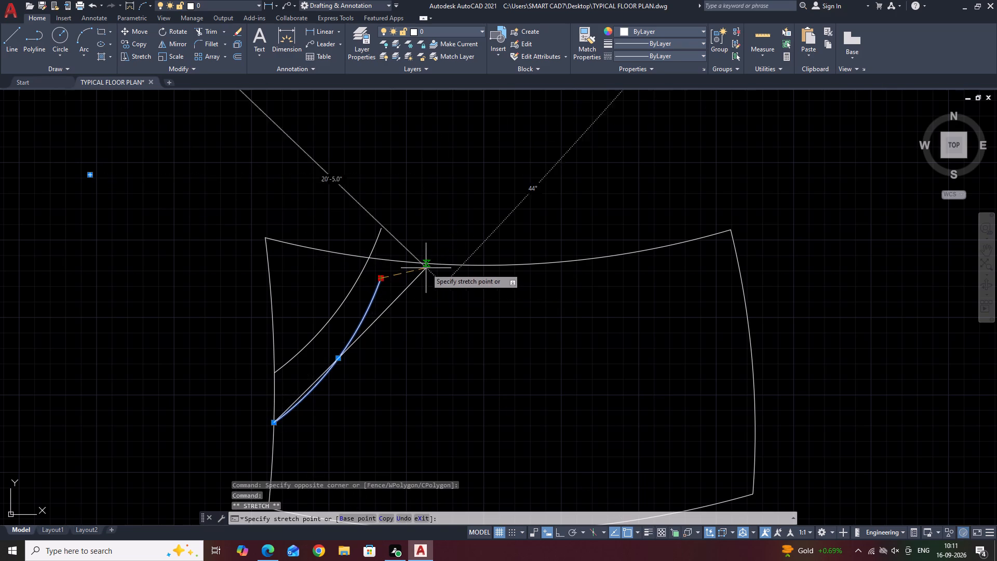
{"action": "left_click", "coordinate": [424, 265]}
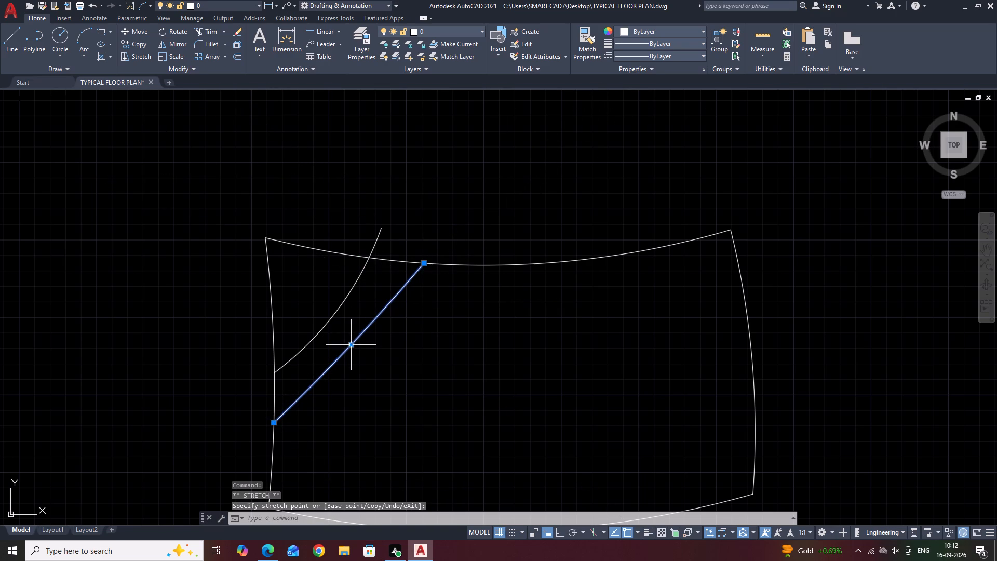
{"action": "left_click", "coordinate": [352, 343]}
{"action": "left_click", "coordinate": [363, 354]}
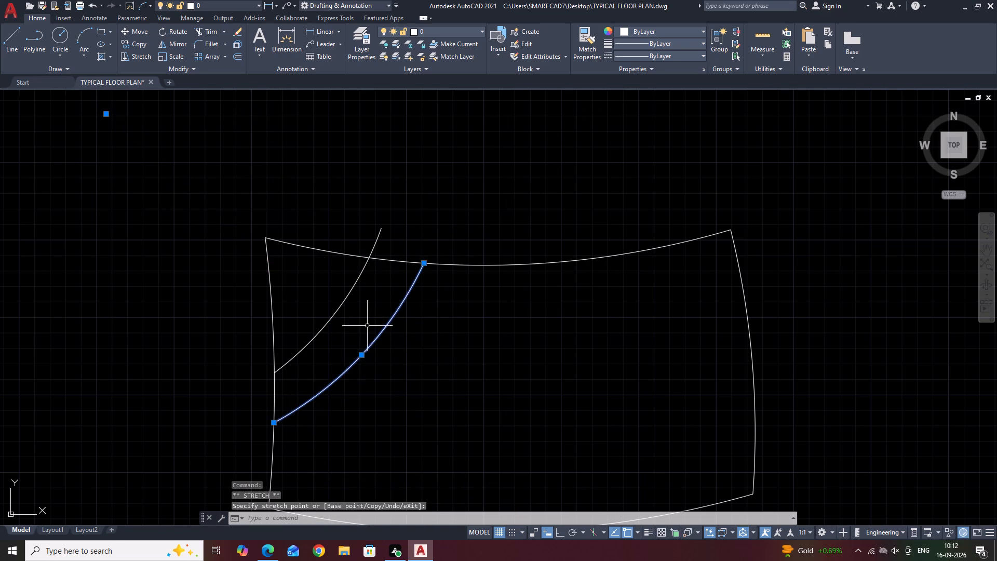
{"action": "key", "text": "Escape"}
Trim the first corner arc's overhang beyond the pillow's north arc.
{"action": "key", "text": "t"}
{"action": "type", "text": "R"}
{"action": "key", "text": "space"}
{"action": "left_click", "coordinate": [374, 243]}
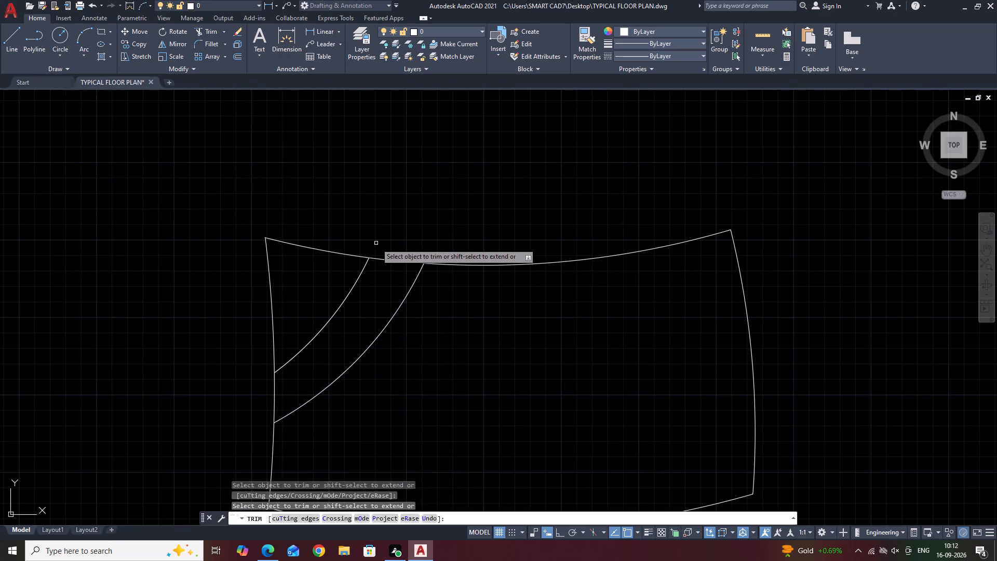
{"action": "key", "text": "Escape"}
Offset the second corner arc 1 inch toward the southeast, inside the pillow.
{"action": "scroll", "coordinate": [453, 269], "scroll_direction": "down", "scroll_amount": 3}
{"action": "scroll", "coordinate": [451, 286], "scroll_direction": "up", "scroll_amount": 3}
{"action": "left_click", "coordinate": [437, 292]}
{"action": "left_click", "coordinate": [391, 270]}
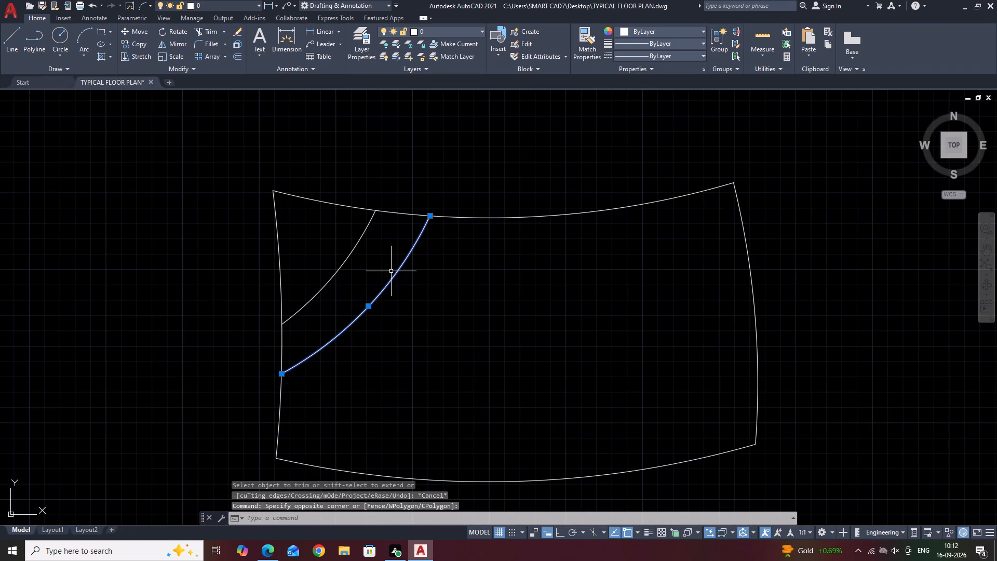
{"action": "type", "text": "O 1"}
{"action": "key", "text": "space"}
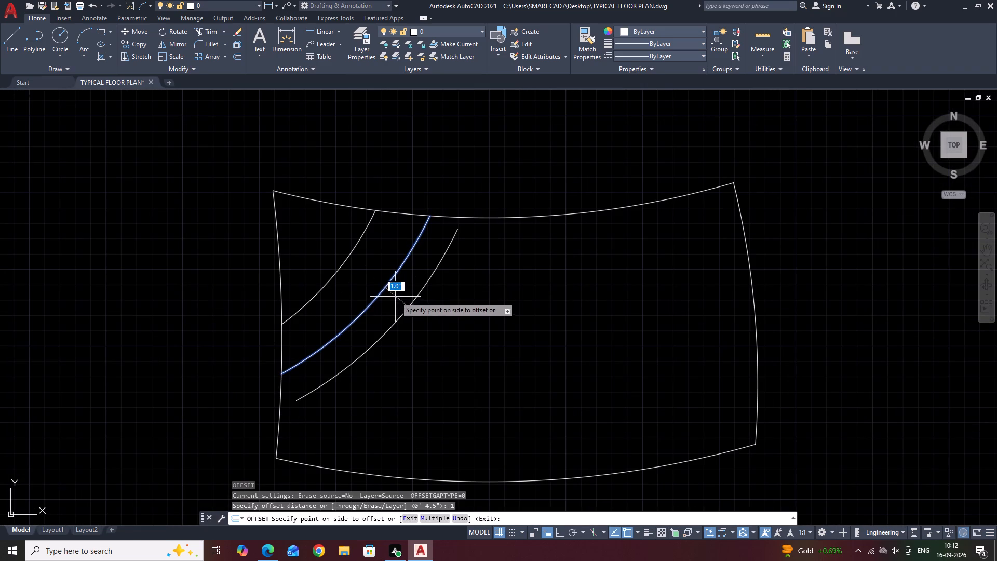
{"action": "left_click", "coordinate": [394, 296]}
{"action": "key", "text": "Escape"}
Extend both ends of the offset arc to the pillow's west and north arcs.
{"action": "type", "text": "EX"}
{"action": "key", "text": "space"}
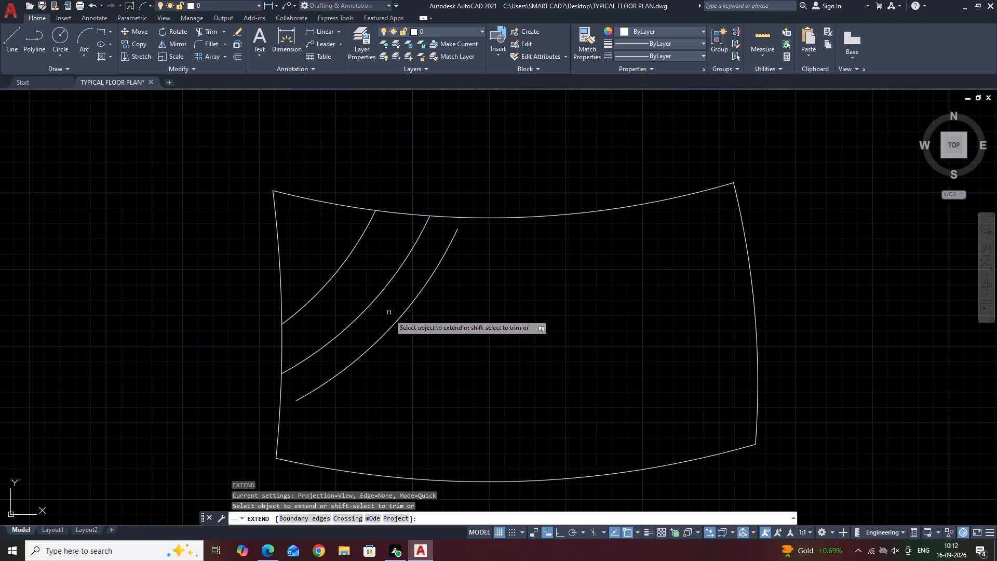
{"action": "left_click", "coordinate": [384, 337]}
{"action": "left_click", "coordinate": [407, 310]}
{"action": "scroll", "coordinate": [465, 213], "scroll_direction": "down", "scroll_amount": 3}
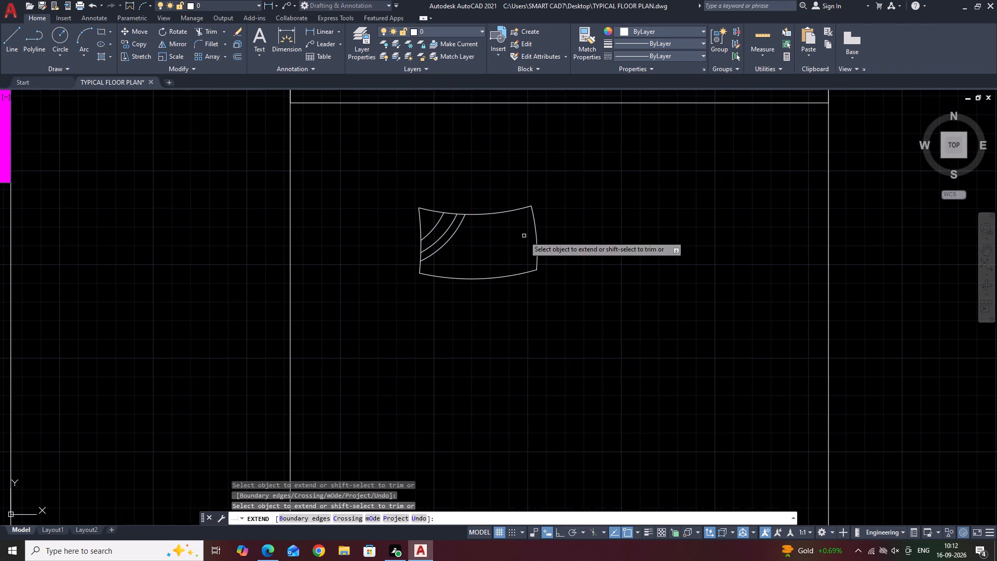
{"action": "key", "text": "Escape"}
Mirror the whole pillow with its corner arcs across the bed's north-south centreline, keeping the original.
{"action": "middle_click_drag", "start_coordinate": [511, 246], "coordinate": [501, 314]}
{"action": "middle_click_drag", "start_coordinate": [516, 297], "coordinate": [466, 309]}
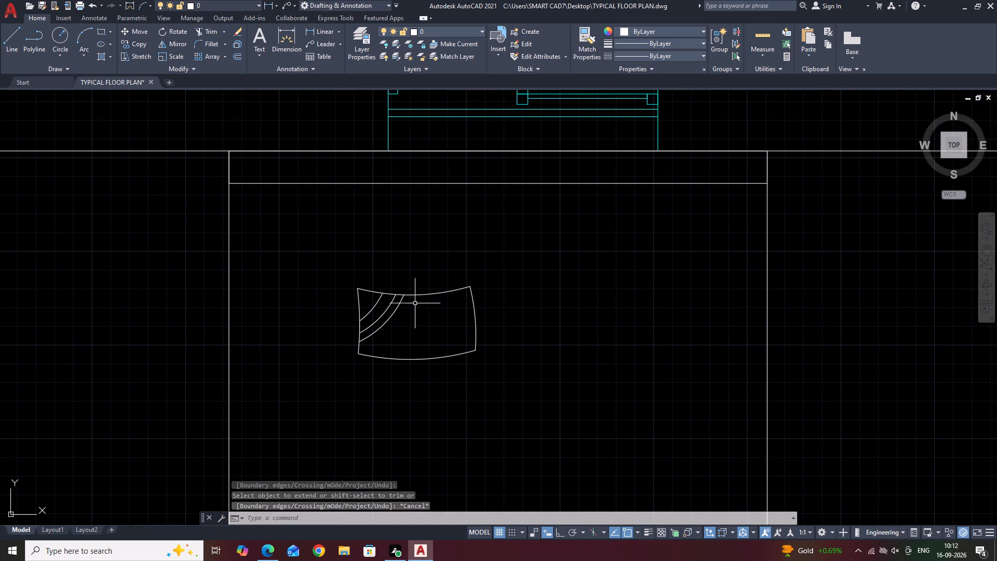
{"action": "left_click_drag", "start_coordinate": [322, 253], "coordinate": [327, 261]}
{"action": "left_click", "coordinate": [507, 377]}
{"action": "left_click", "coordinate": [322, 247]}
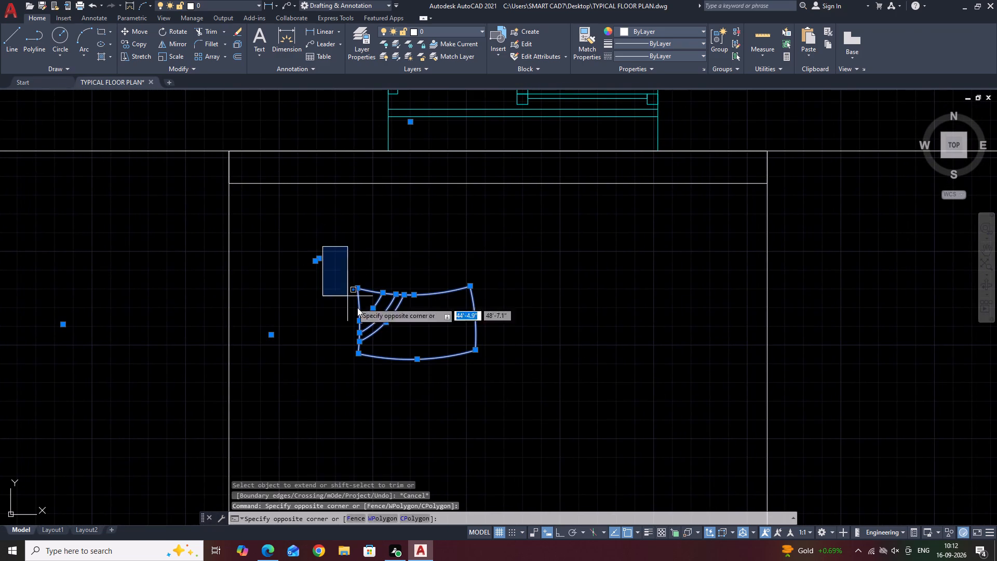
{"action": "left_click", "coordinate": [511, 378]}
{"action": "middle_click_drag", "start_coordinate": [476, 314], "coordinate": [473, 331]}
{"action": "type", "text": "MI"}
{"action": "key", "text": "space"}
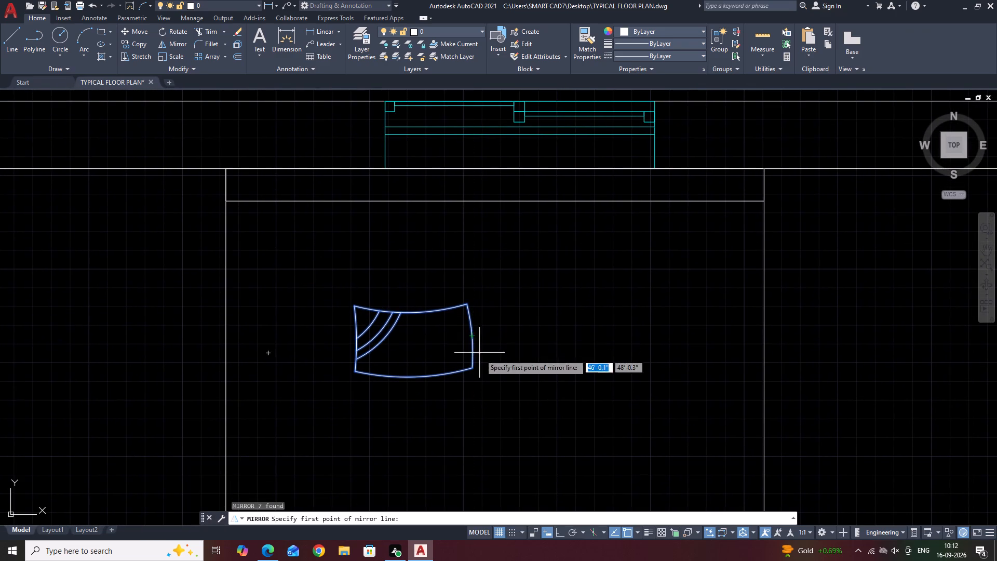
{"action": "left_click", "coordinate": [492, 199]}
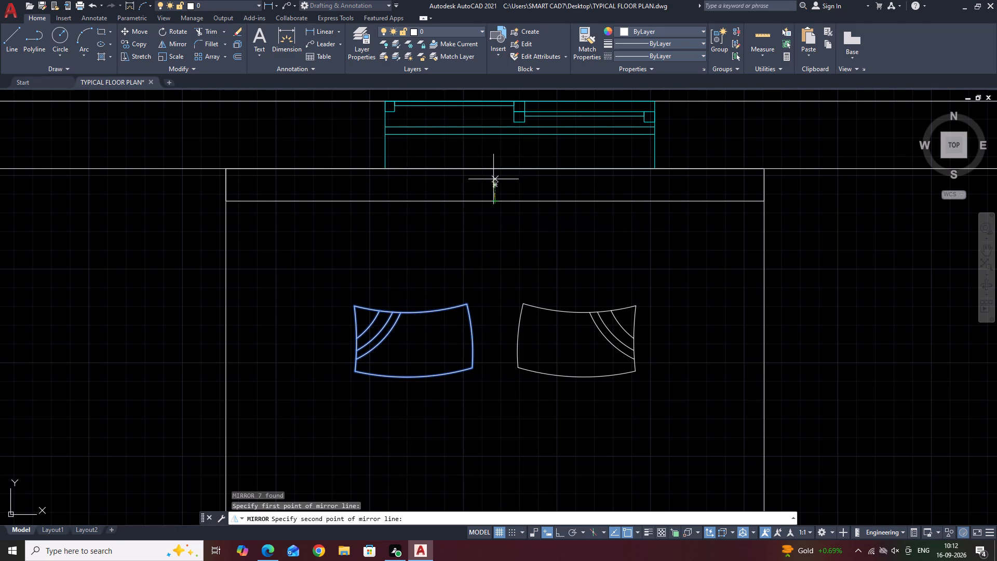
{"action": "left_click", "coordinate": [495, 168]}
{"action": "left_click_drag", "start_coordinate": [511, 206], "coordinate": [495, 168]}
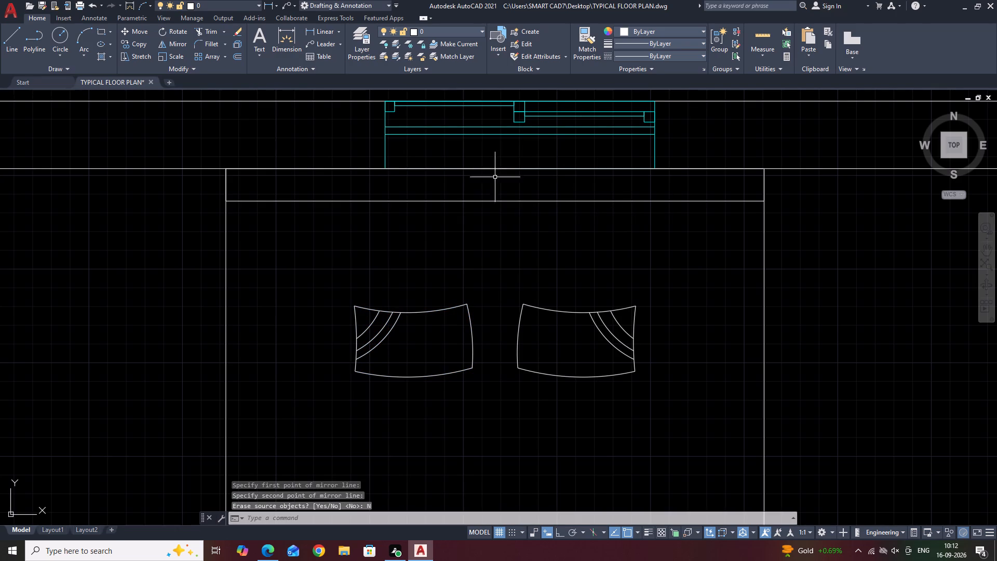
Stretch the original pillow's southeast corner slightly inward and flatten its east arc by moving the midpoint west.
{"action": "middle_click_drag", "start_coordinate": [618, 263], "coordinate": [574, 228]}
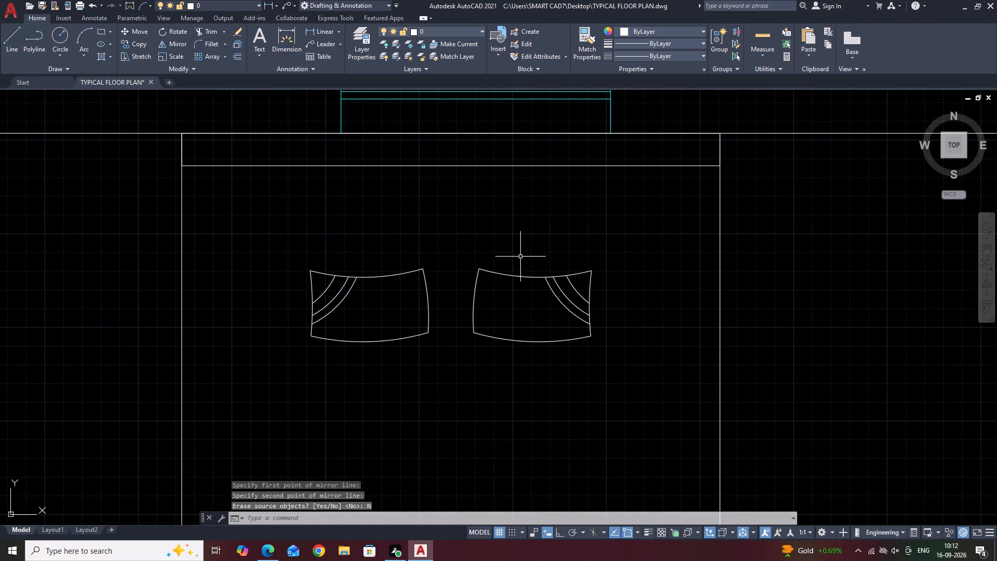
{"action": "scroll", "coordinate": [421, 298], "scroll_direction": "up", "scroll_amount": 2}
{"action": "left_click_drag", "start_coordinate": [461, 287], "coordinate": [453, 286]}
{"action": "left_click", "coordinate": [411, 308]}
{"action": "left_click", "coordinate": [420, 386]}
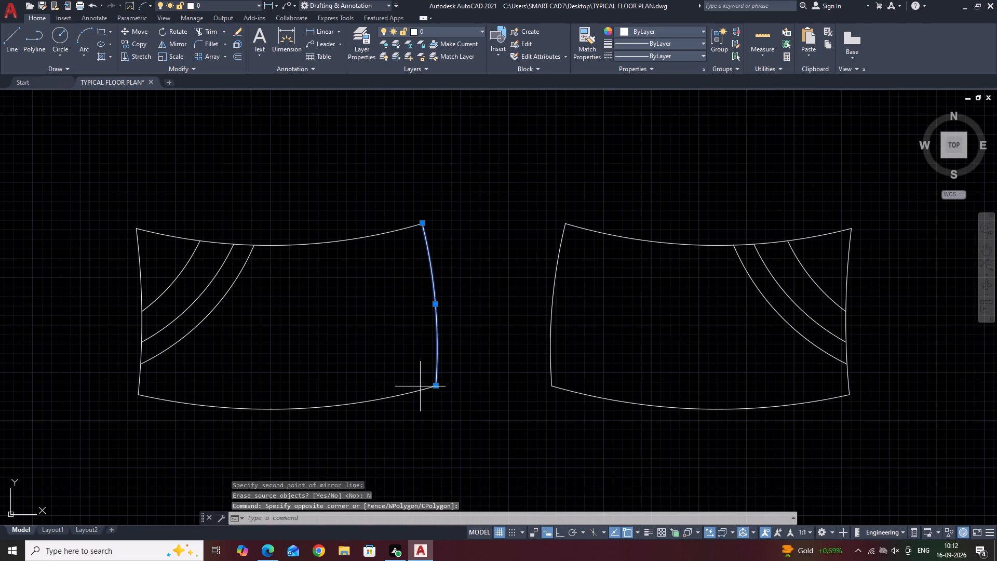
{"action": "left_click", "coordinate": [391, 425]}
{"action": "left_click", "coordinate": [438, 385]}
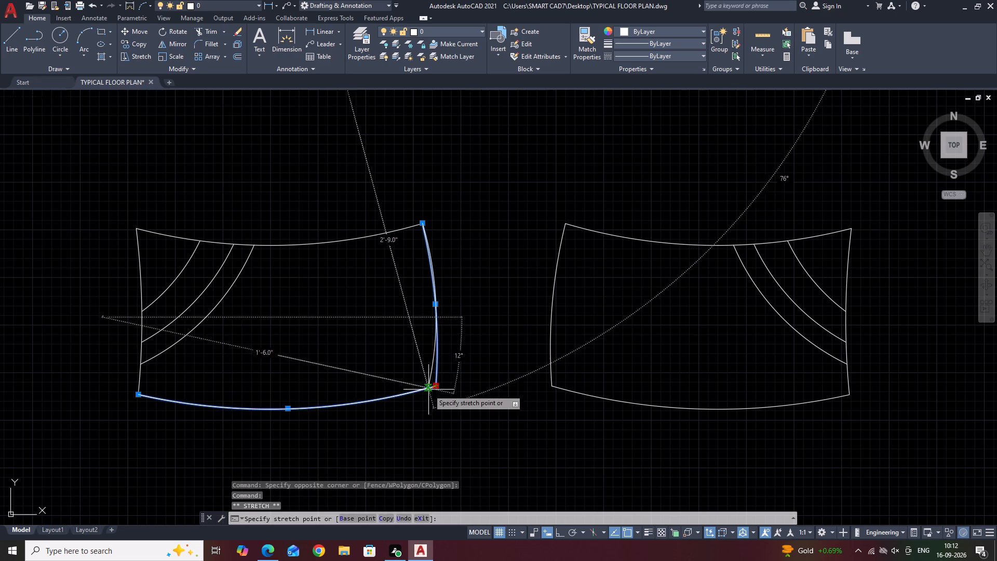
{"action": "left_click", "coordinate": [428, 390]}
{"action": "left_click", "coordinate": [436, 307]}
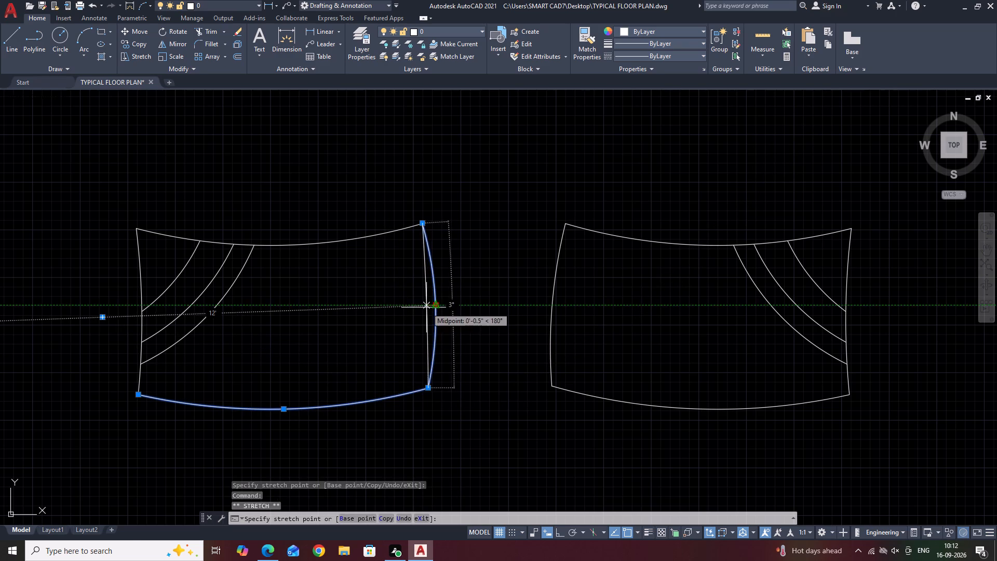
{"action": "left_click", "coordinate": [426, 308]}
{"action": "key", "text": "Escape"}
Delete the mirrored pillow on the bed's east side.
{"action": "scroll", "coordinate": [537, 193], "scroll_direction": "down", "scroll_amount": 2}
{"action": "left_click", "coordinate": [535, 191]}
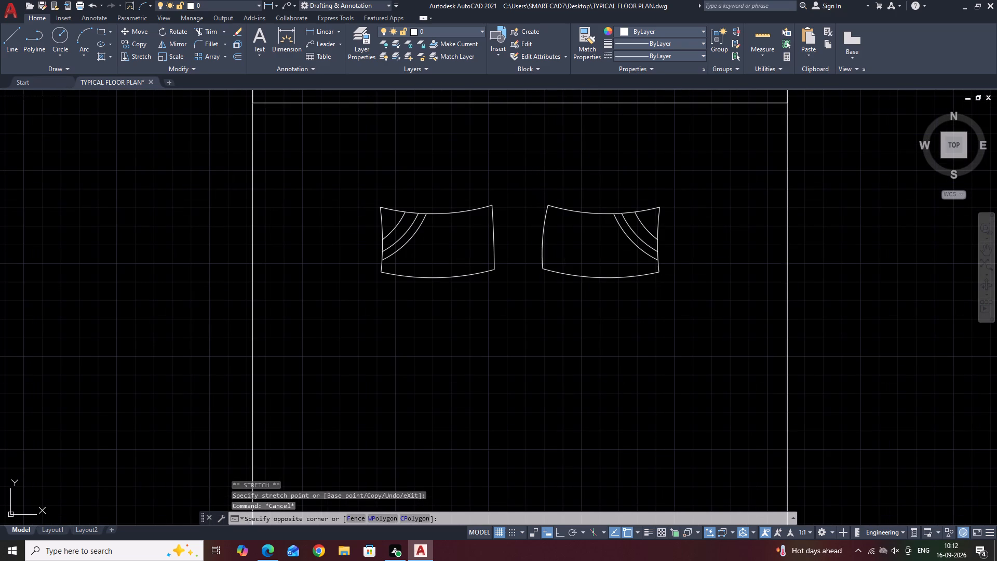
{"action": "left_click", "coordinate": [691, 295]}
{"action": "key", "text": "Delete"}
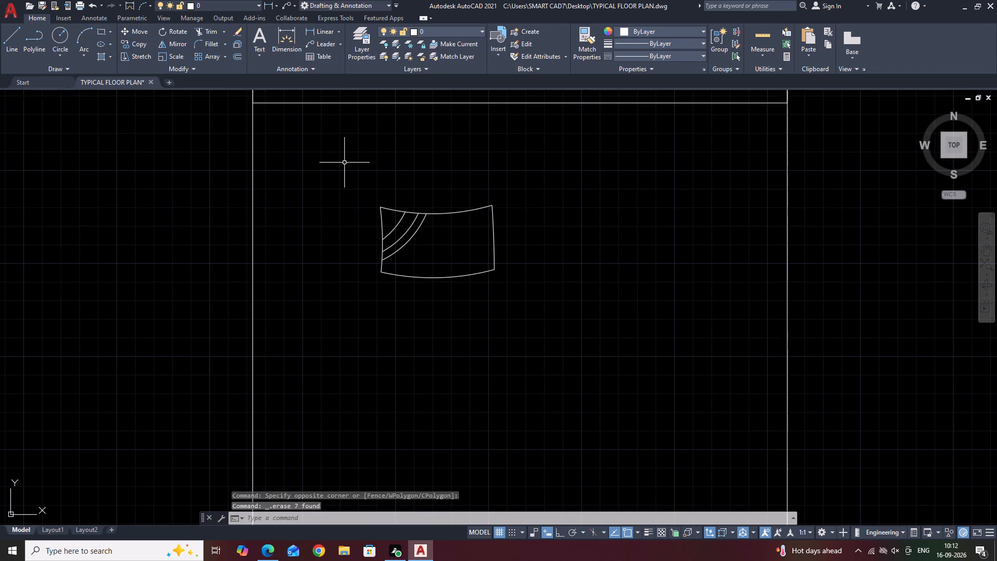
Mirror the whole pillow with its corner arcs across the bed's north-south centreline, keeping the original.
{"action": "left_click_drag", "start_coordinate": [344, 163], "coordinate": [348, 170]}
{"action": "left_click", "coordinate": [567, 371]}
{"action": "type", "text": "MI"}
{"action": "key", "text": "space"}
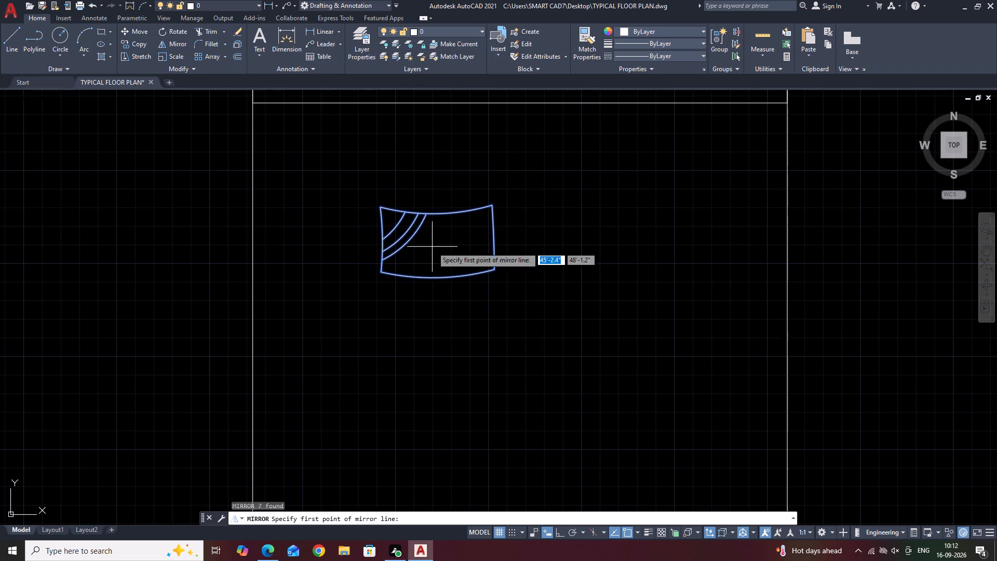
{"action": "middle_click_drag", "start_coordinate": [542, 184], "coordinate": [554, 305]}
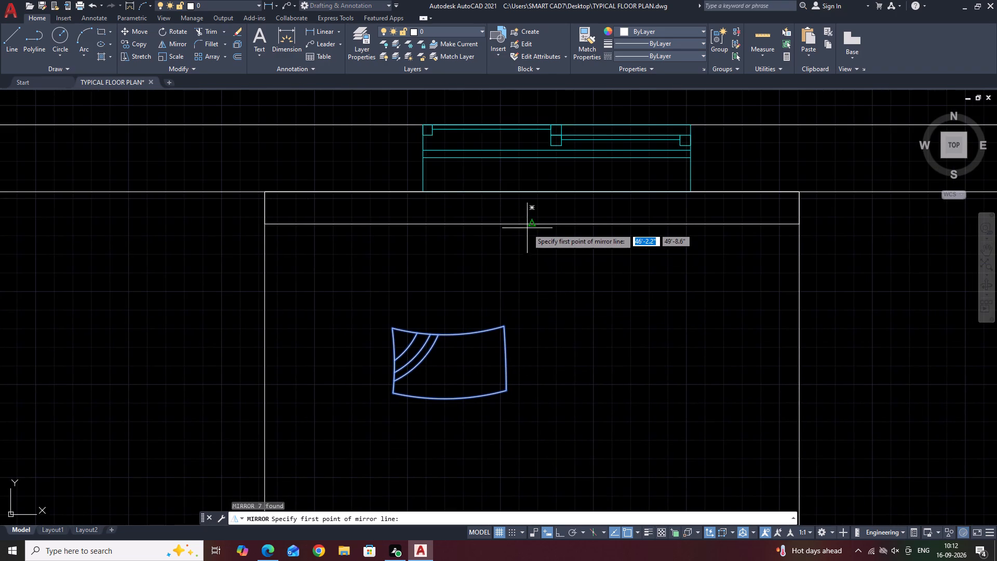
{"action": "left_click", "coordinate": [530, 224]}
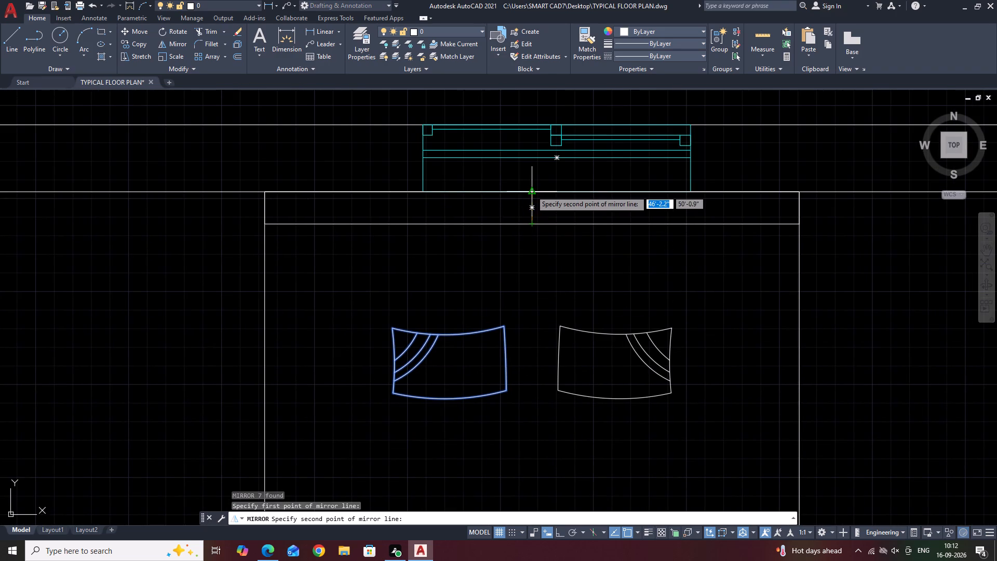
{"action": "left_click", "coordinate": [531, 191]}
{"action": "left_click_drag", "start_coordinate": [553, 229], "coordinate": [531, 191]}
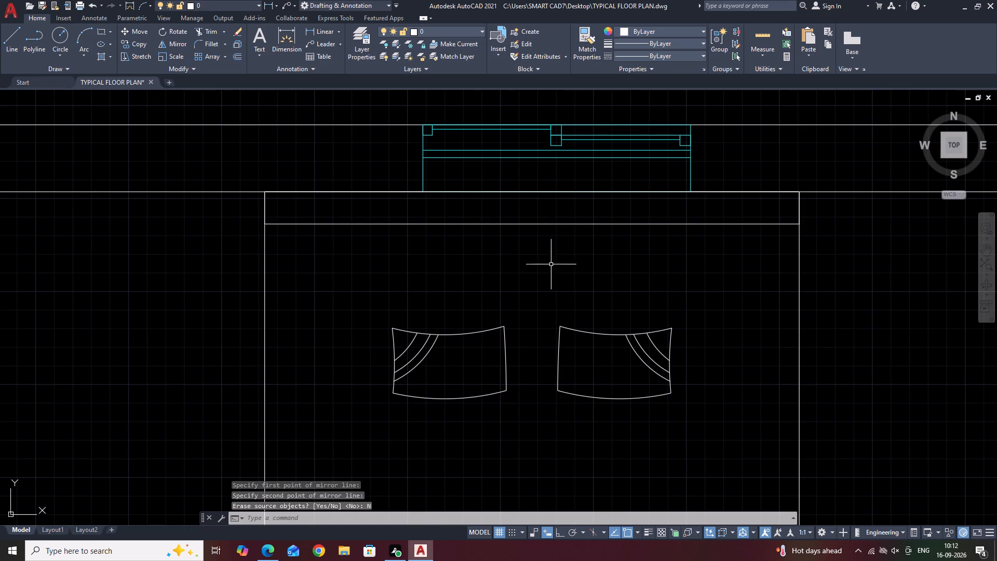
Scale up the west pillow with its corner arcs freehand, using the midpoint of its east arc as base point.
{"action": "middle_click_drag", "start_coordinate": [617, 370], "coordinate": [591, 255]}
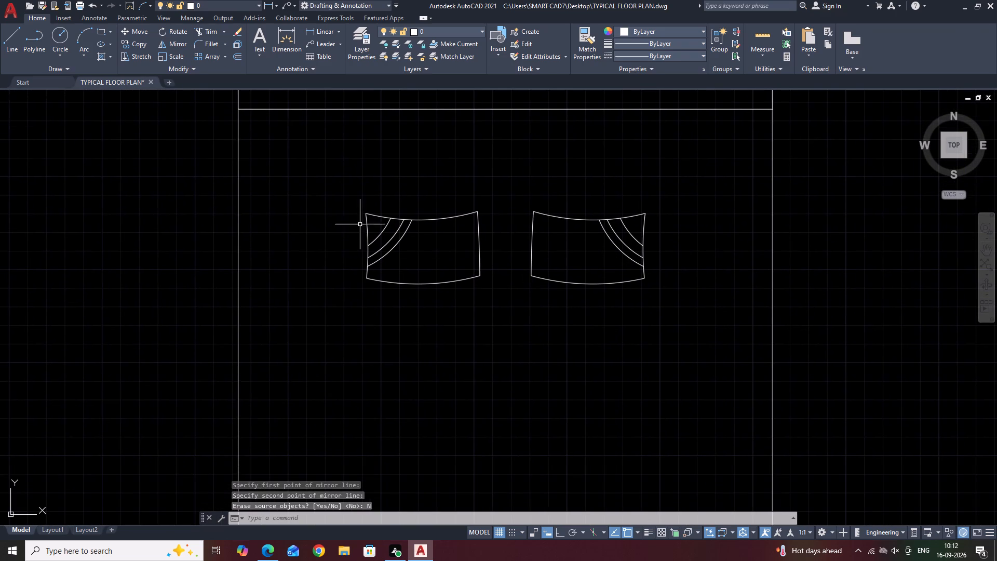
{"action": "left_click", "coordinate": [334, 191]}
{"action": "left_click", "coordinate": [511, 308]}
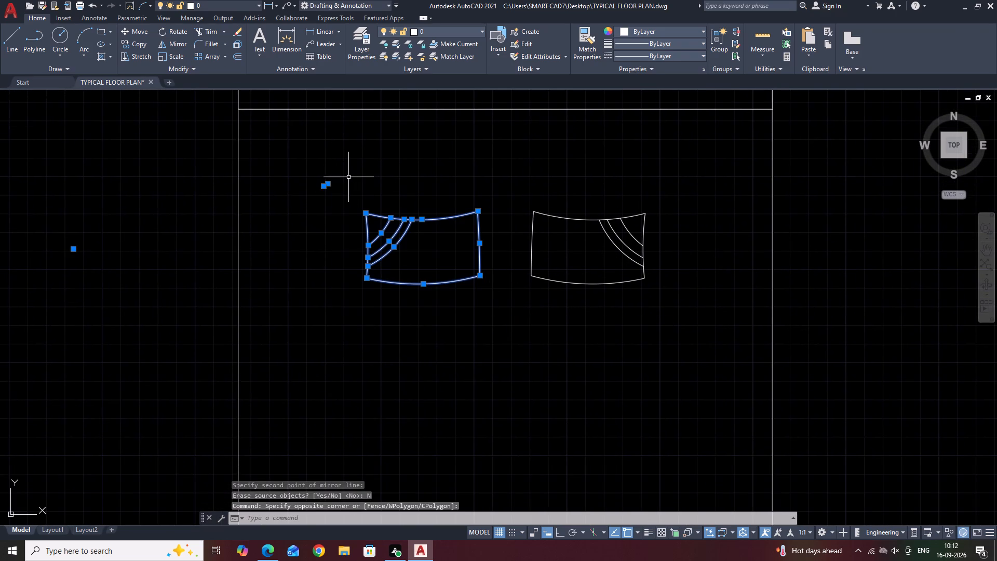
{"action": "left_click", "coordinate": [347, 177]}
{"action": "left_click", "coordinate": [519, 314]}
{"action": "key", "text": "s"}
{"action": "key", "text": "c"}
{"action": "key", "text": "space"}
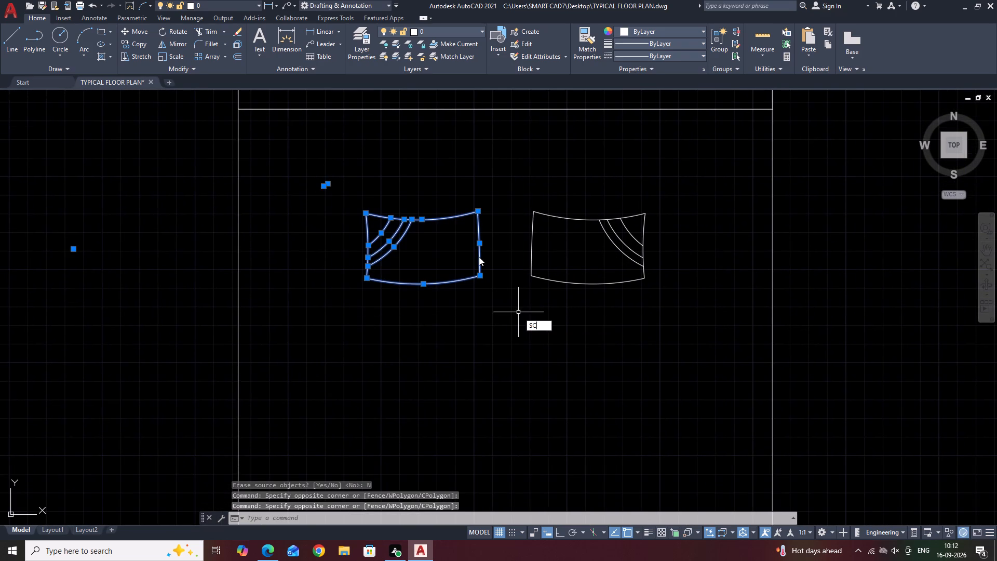
{"action": "left_click", "coordinate": [480, 246]}
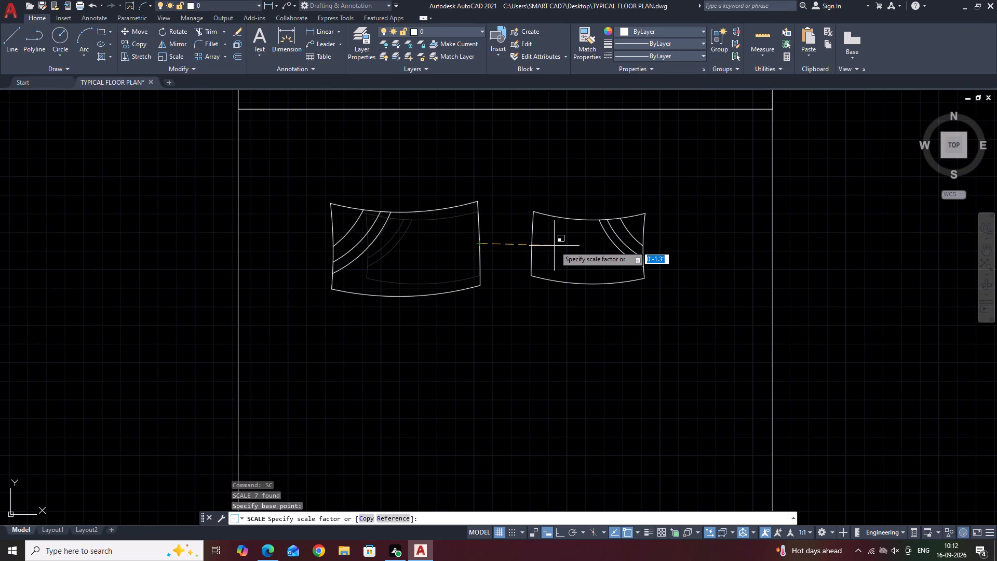
{"action": "left_click", "coordinate": [553, 245]}
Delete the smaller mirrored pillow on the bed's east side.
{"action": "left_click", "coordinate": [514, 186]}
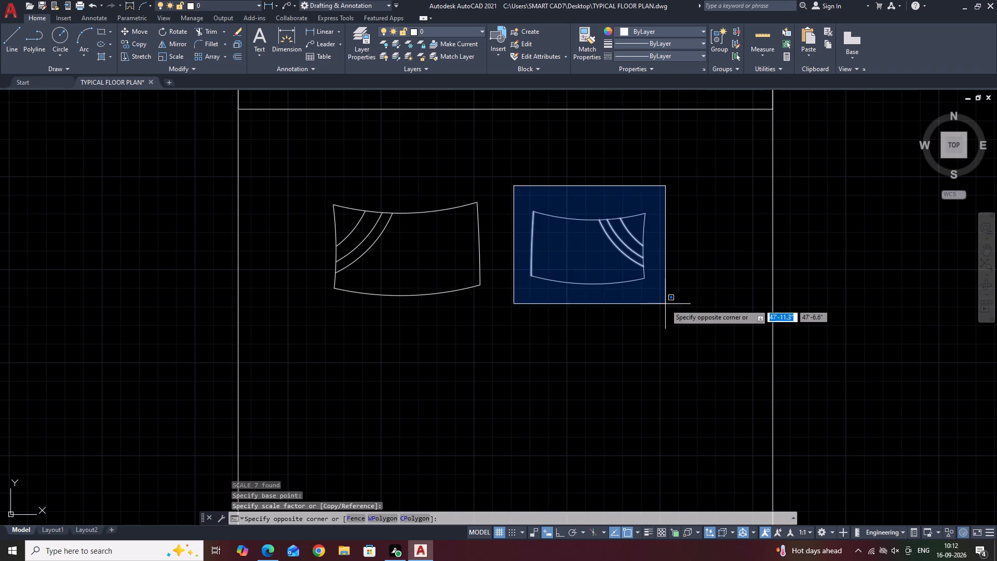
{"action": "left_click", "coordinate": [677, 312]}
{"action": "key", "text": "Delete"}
Mirror the enlarged west pillow with its corner arcs across the bed's north-south centreline, keeping the original.
{"action": "left_click", "coordinate": [263, 174]}
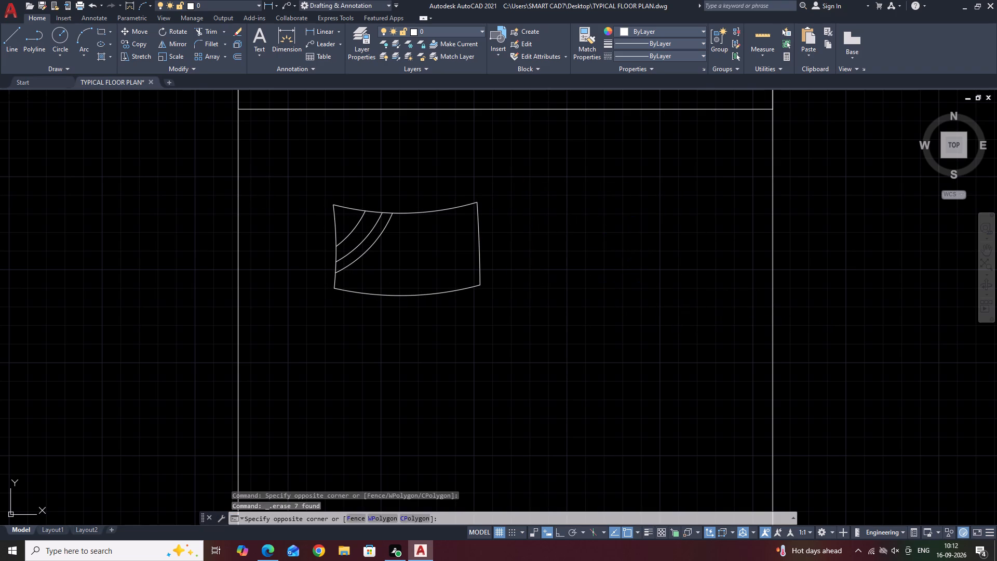
{"action": "left_click", "coordinate": [565, 329]}
{"action": "middle_click_drag", "start_coordinate": [417, 207], "coordinate": [459, 298]}
{"action": "key", "text": "m"}
{"action": "key", "text": "i"}
{"action": "key", "text": "space"}
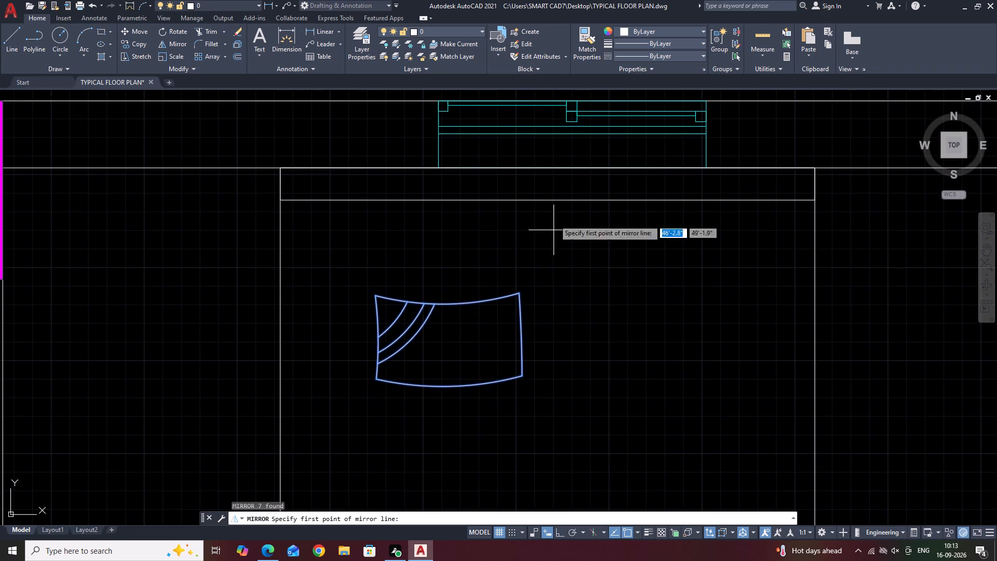
{"action": "left_click", "coordinate": [546, 198]}
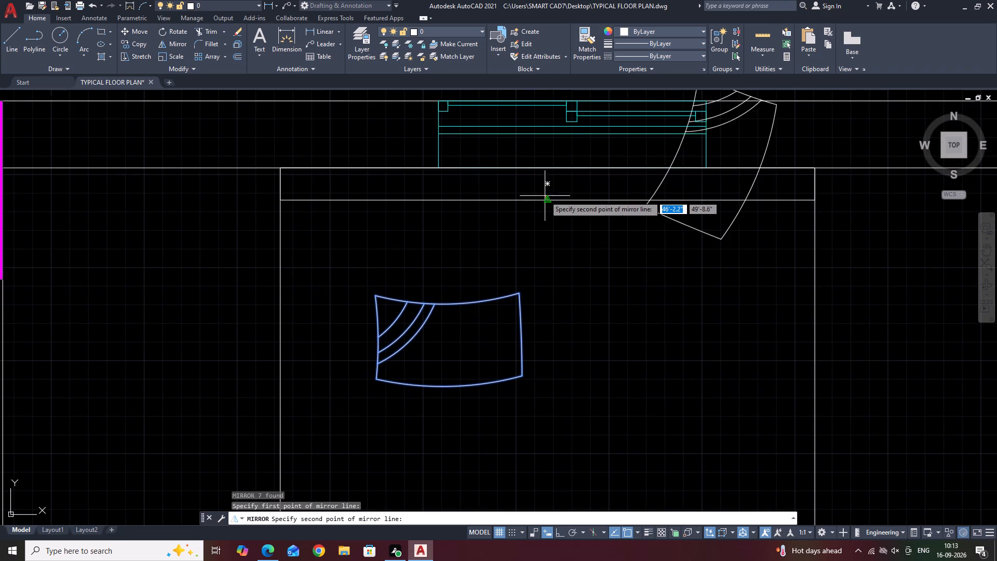
{"action": "left_click", "coordinate": [548, 167]}
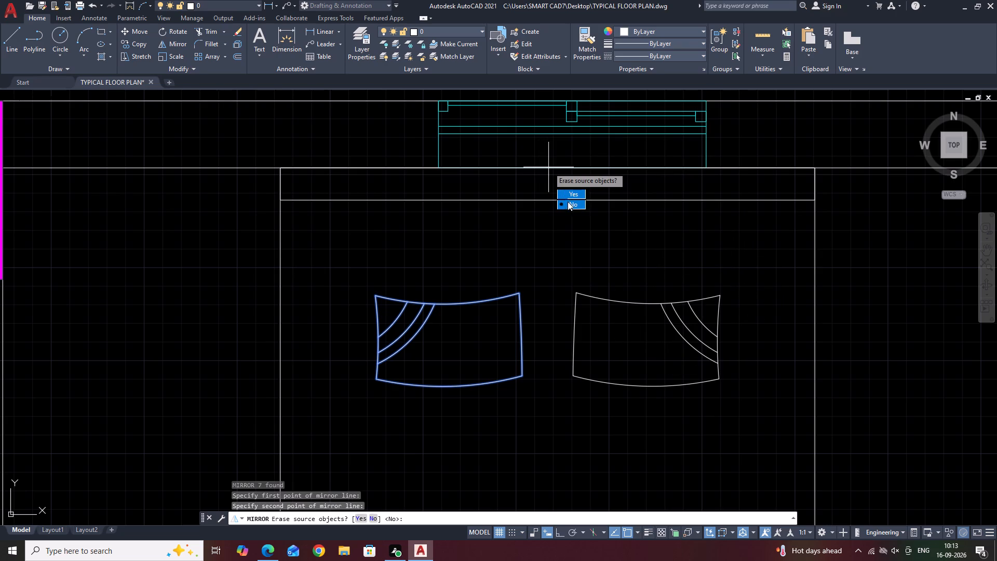
{"action": "left_click_drag", "start_coordinate": [569, 204], "coordinate": [548, 167]}
Move the west pillow horizontally about 3 inches east, towards the mirrored pillow.
{"action": "middle_click_drag", "start_coordinate": [652, 412], "coordinate": [623, 302]}
{"action": "left_click_drag", "start_coordinate": [330, 156], "coordinate": [343, 169]}
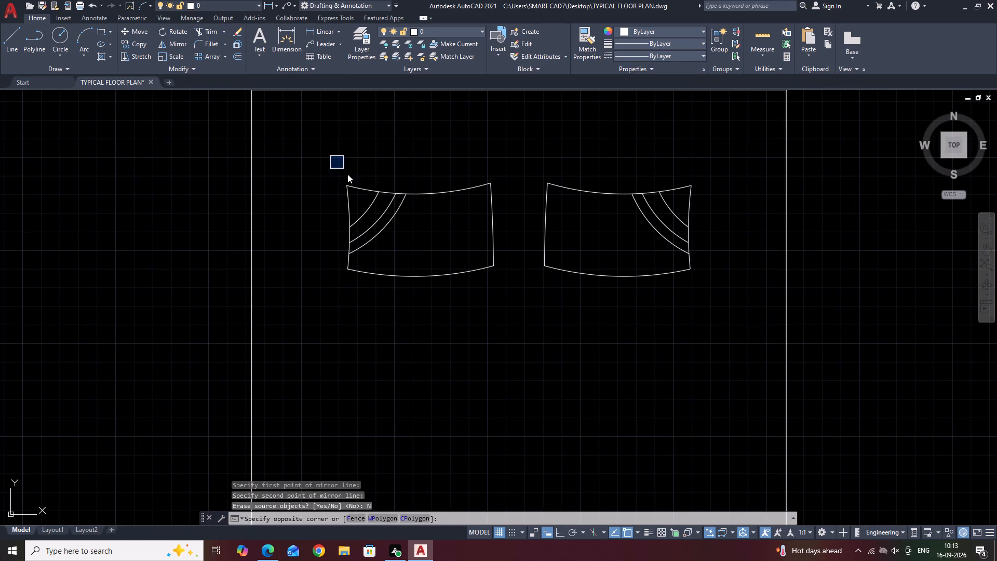
{"action": "left_click", "coordinate": [516, 313]}
{"action": "middle_click_drag", "start_coordinate": [473, 236], "coordinate": [494, 412]}
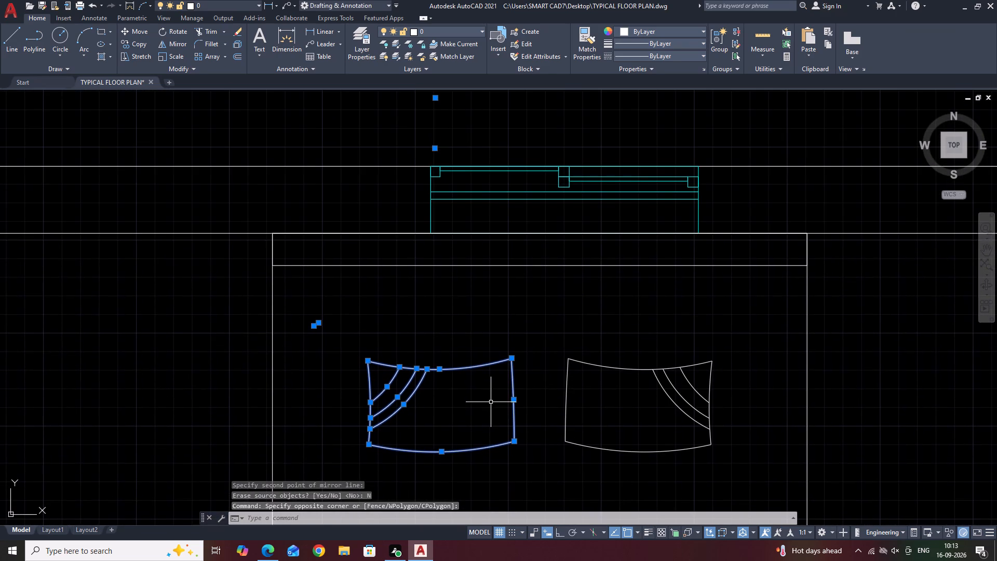
{"action": "key", "text": "m"}
{"action": "key", "text": "space"}
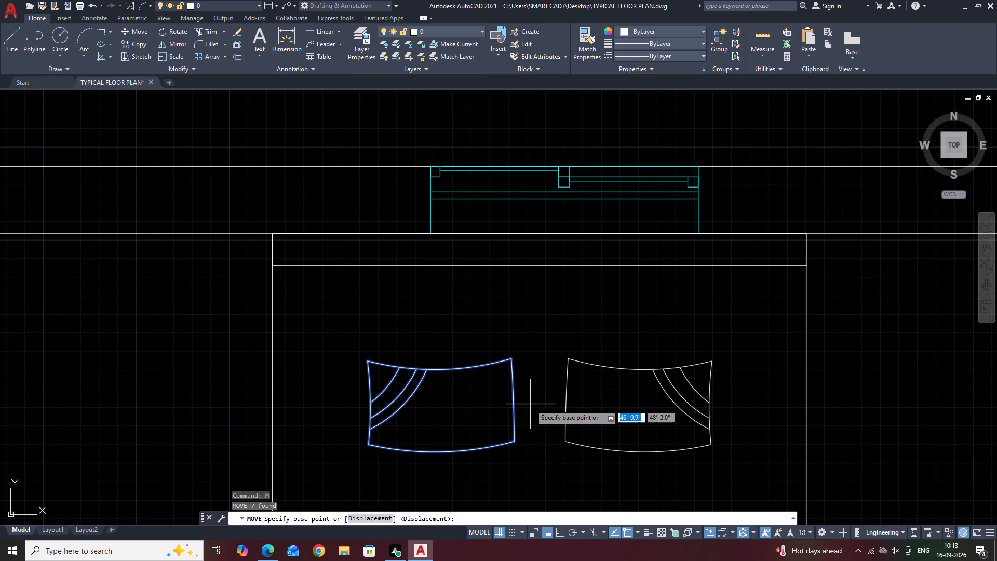
{"action": "left_click", "coordinate": [530, 404]}
{"action": "key", "text": "F8"}
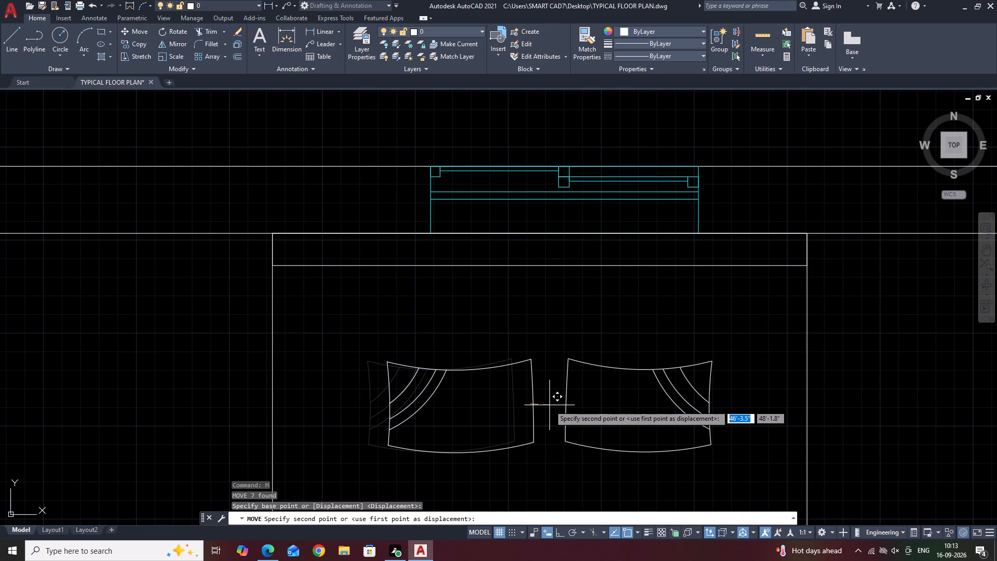
{"action": "left_click", "coordinate": [551, 405]}
Move the east pillow horizontally about 2.3 inches west to narrow the gap between the two pillows.
{"action": "left_click", "coordinate": [551, 330]}
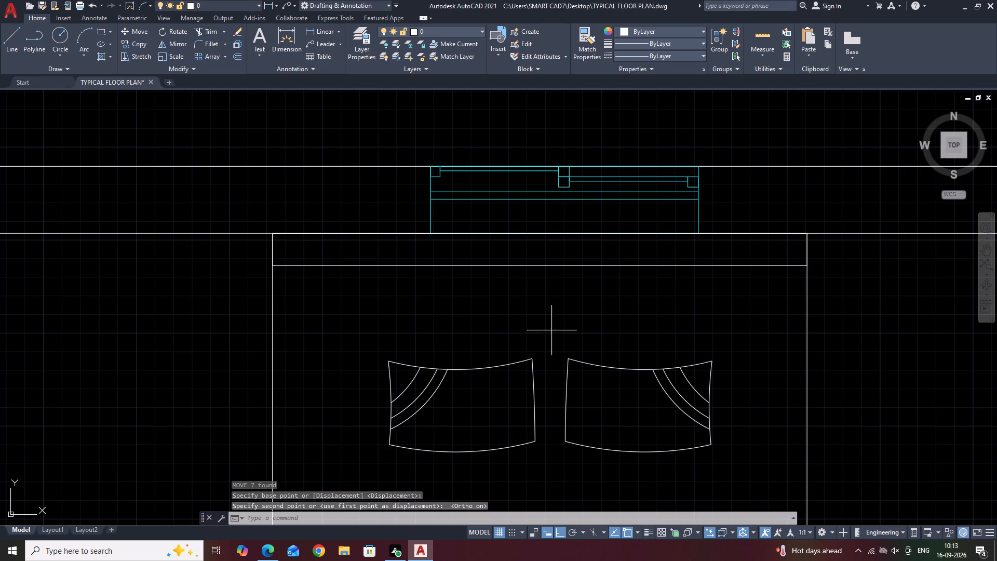
{"action": "scroll", "coordinate": [566, 341], "scroll_direction": "down", "scroll_amount": 4}
{"action": "scroll", "coordinate": [590, 375], "scroll_direction": "up", "scroll_amount": 2}
{"action": "left_click", "coordinate": [600, 372]}
{"action": "scroll", "coordinate": [516, 316], "scroll_direction": "up", "scroll_amount": 3}
{"action": "left_click", "coordinate": [528, 237]}
{"action": "left_click", "coordinate": [792, 434]}
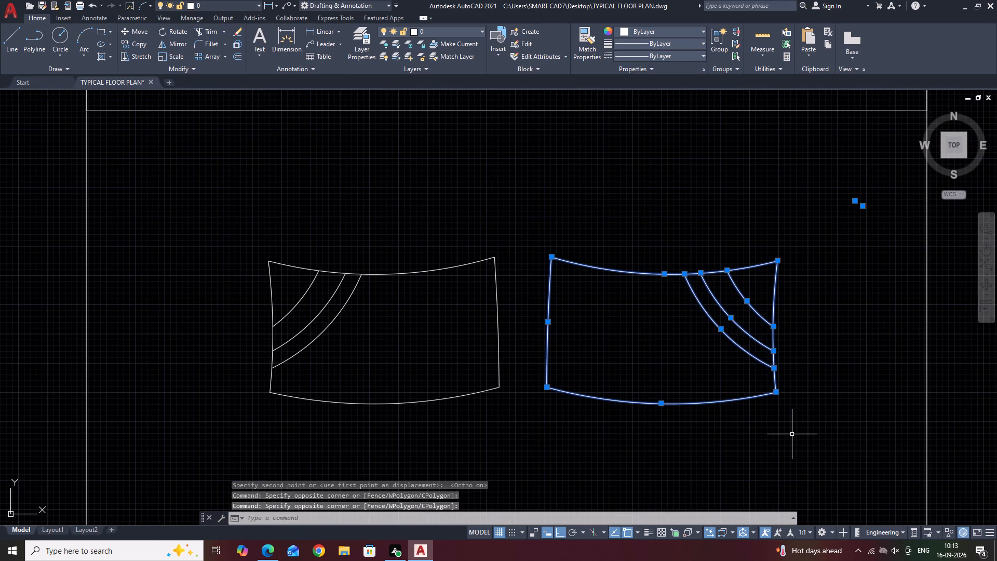
{"action": "type", "text": "M"}
{"action": "key", "text": "space"}
{"action": "left_click", "coordinate": [841, 405]}
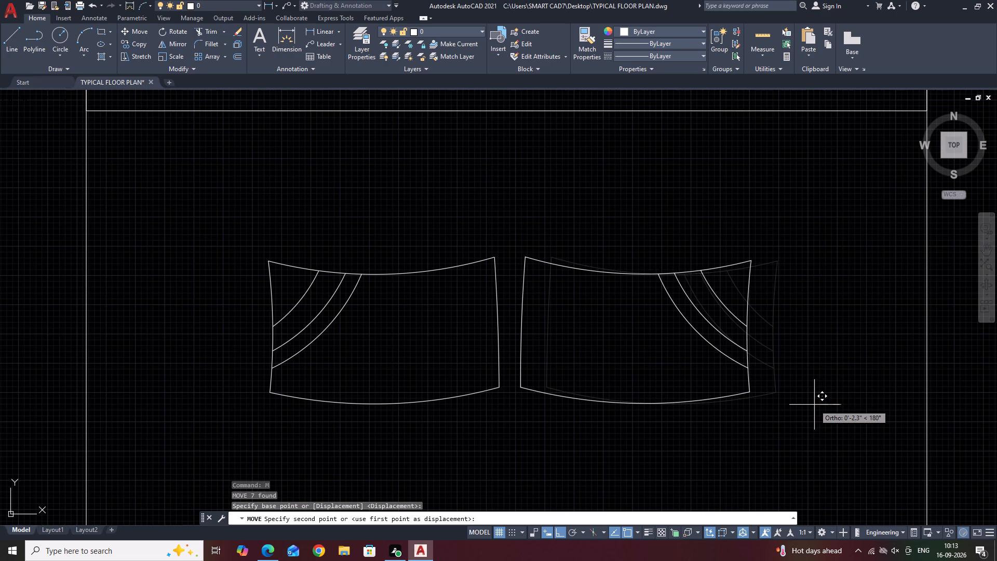
{"action": "left_click", "coordinate": [814, 405]}
Copy the west pillow diagonally to the northwest so that the copy partly overlaps it near the bed's west edge.
{"action": "scroll", "coordinate": [548, 297], "scroll_direction": "down", "scroll_amount": 3}
{"action": "scroll", "coordinate": [498, 289], "scroll_direction": "up", "scroll_amount": 3}
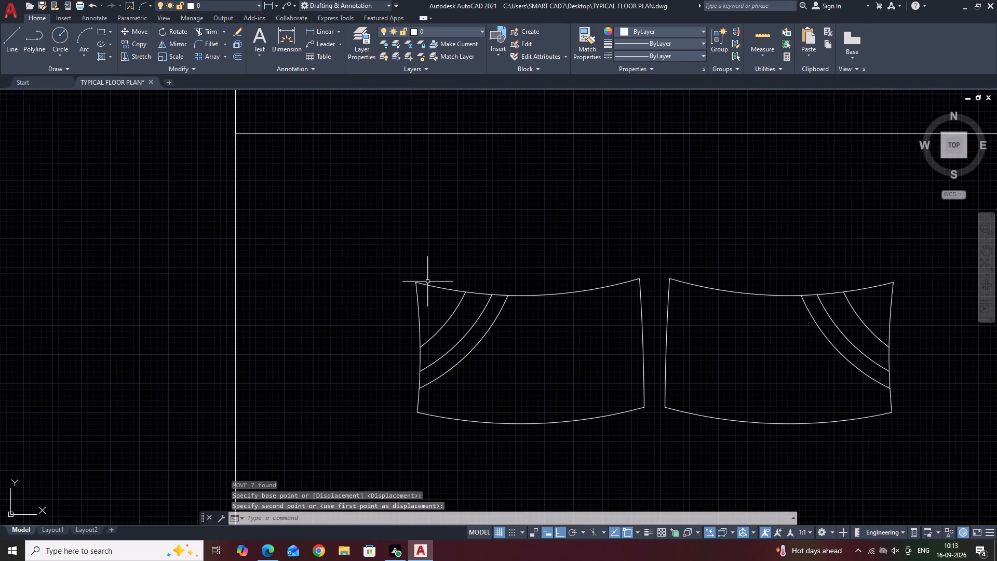
{"action": "left_click", "coordinate": [385, 256]}
{"action": "left_click", "coordinate": [655, 440]}
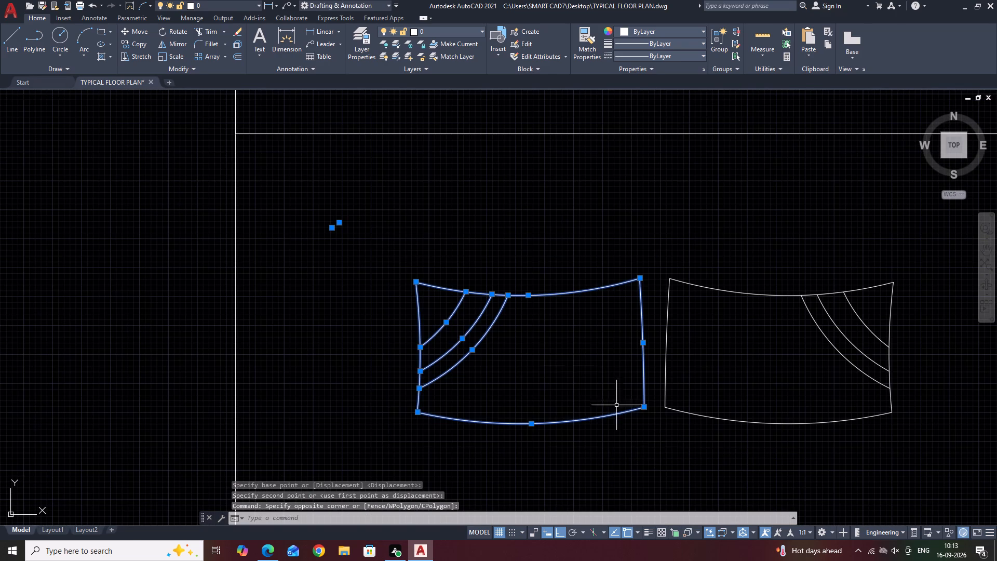
{"action": "left_click", "coordinate": [382, 243]}
{"action": "left_click", "coordinate": [661, 434]}
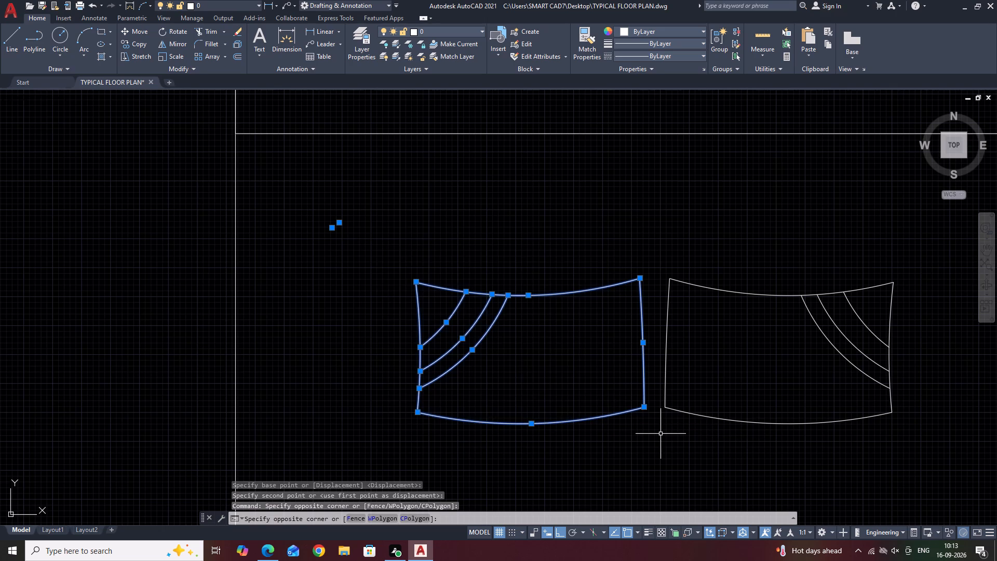
{"action": "key", "text": "c"}
{"action": "key", "text": "o"}
{"action": "key", "text": "space"}
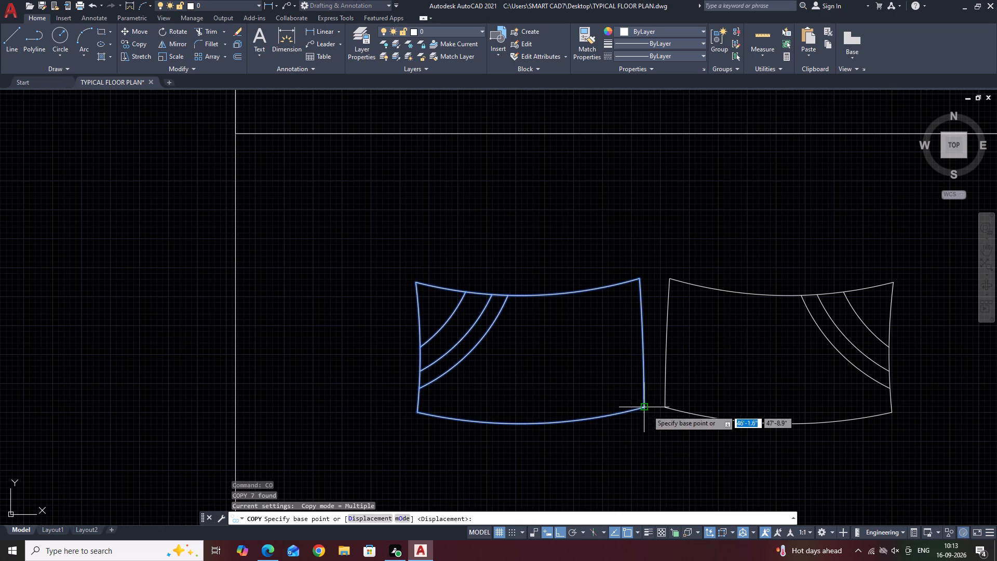
{"action": "left_click", "coordinate": [647, 410]}
{"action": "key", "text": "F8"}
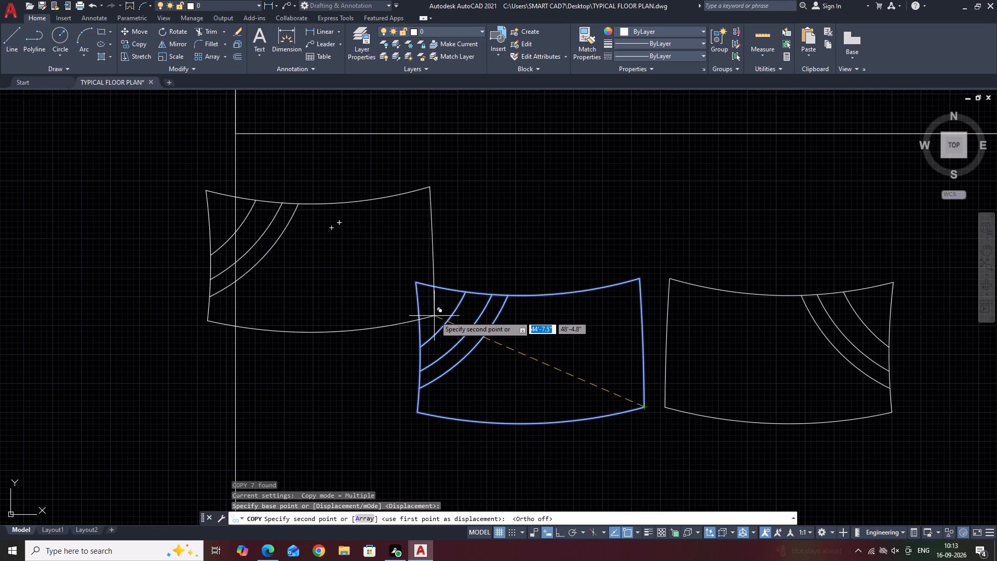
{"action": "scroll", "coordinate": [446, 316], "scroll_direction": "up", "scroll_amount": 2}
{"action": "scroll", "coordinate": [494, 331], "scroll_direction": "down", "scroll_amount": 2}
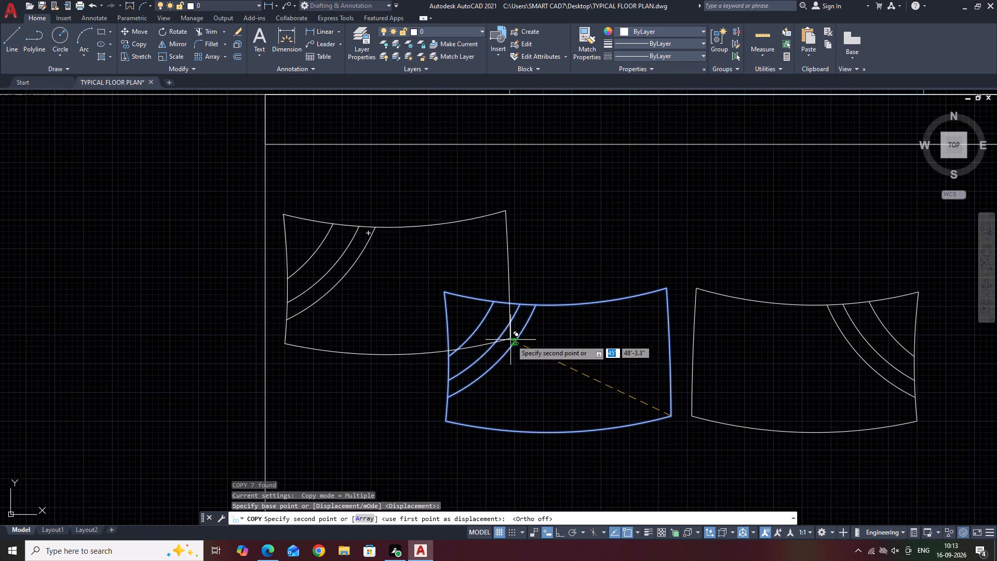
{"action": "left_click", "coordinate": [521, 351]}
{"action": "scroll", "coordinate": [494, 279], "scroll_direction": "down", "scroll_amount": 4}
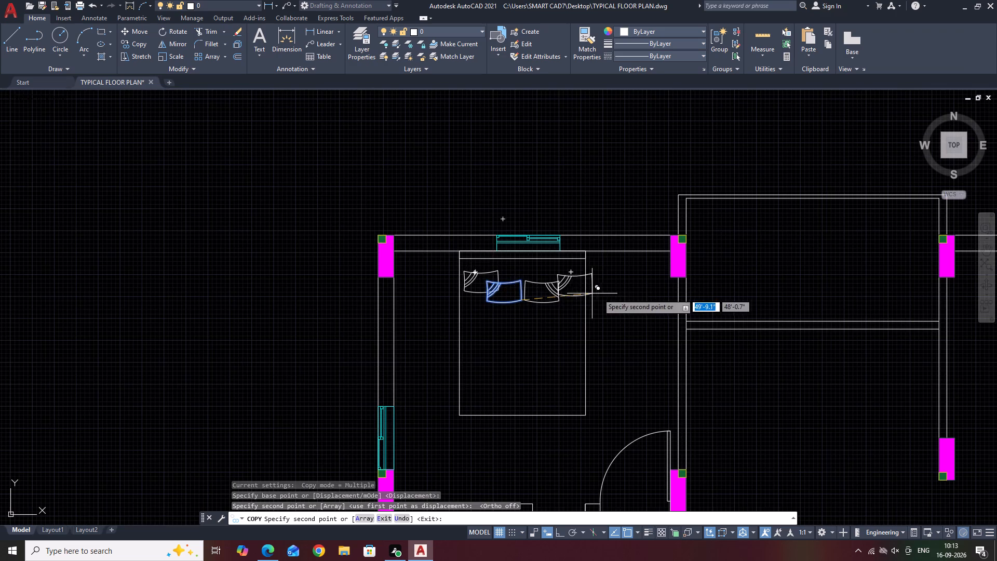
{"action": "scroll", "coordinate": [569, 289], "scroll_direction": "up", "scroll_amount": 2}
{"action": "key", "text": "Escape"}
Copy the east pillow diagonally to the northeast so that the copy partly overlaps it near the bed's east edge.
{"action": "left_click", "coordinate": [558, 257]}
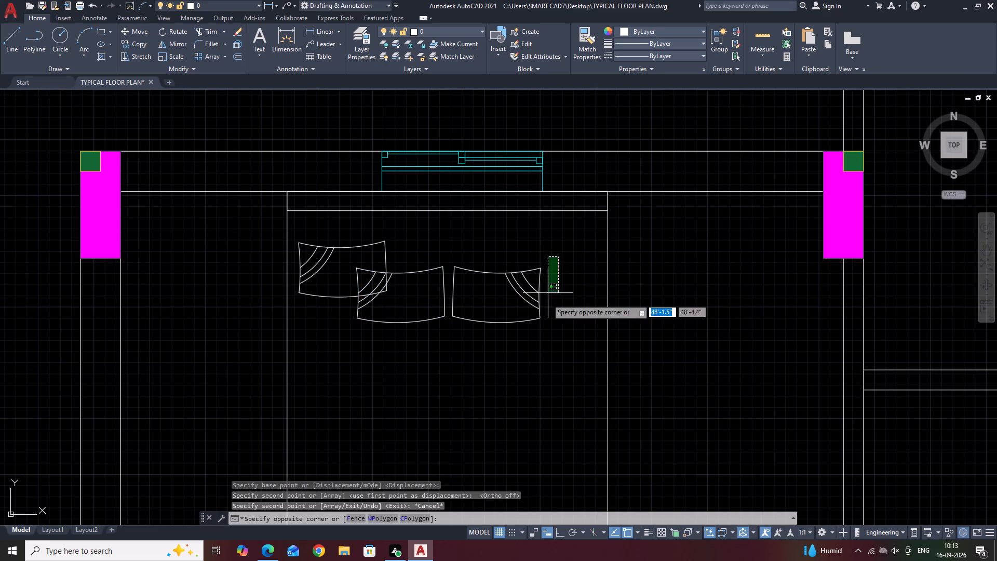
{"action": "left_click", "coordinate": [450, 365]}
{"action": "middle_click_drag", "start_coordinate": [490, 322], "coordinate": [494, 393]}
{"action": "key", "text": "m"}
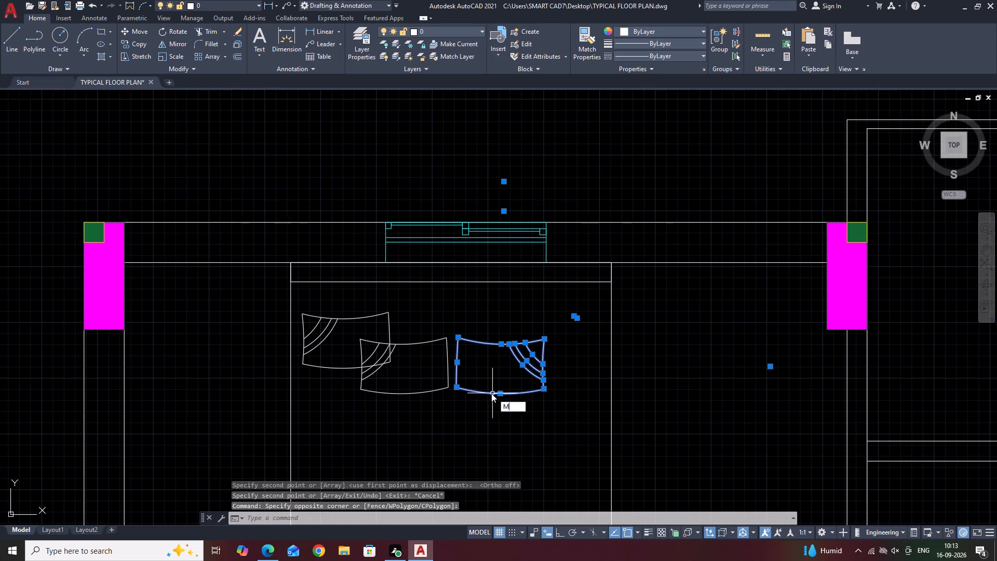
{"action": "key", "text": "Escape"}
{"action": "left_click", "coordinate": [453, 317]}
{"action": "left_click", "coordinate": [560, 423]}
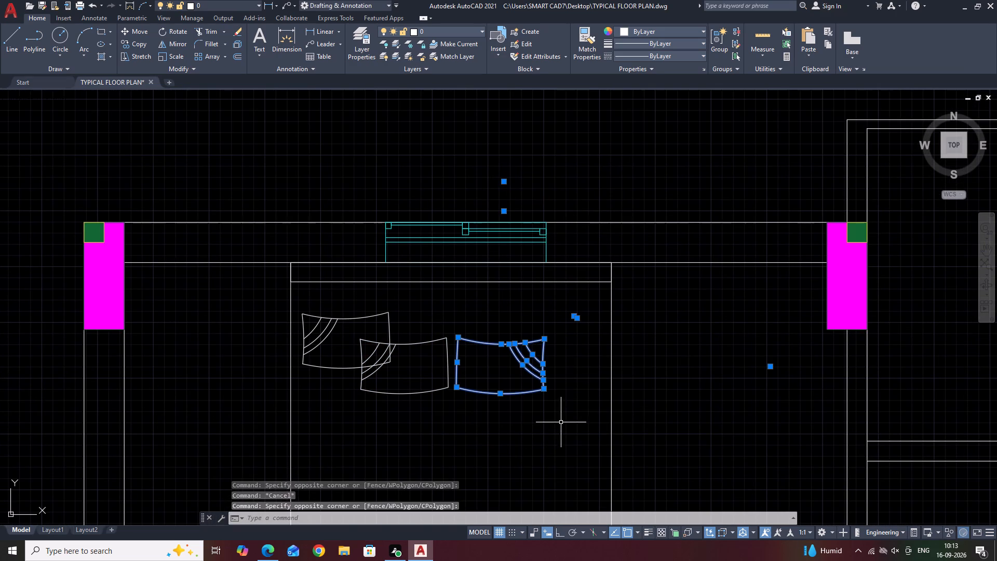
{"action": "type", "text": "CO"}
{"action": "key", "text": "space"}
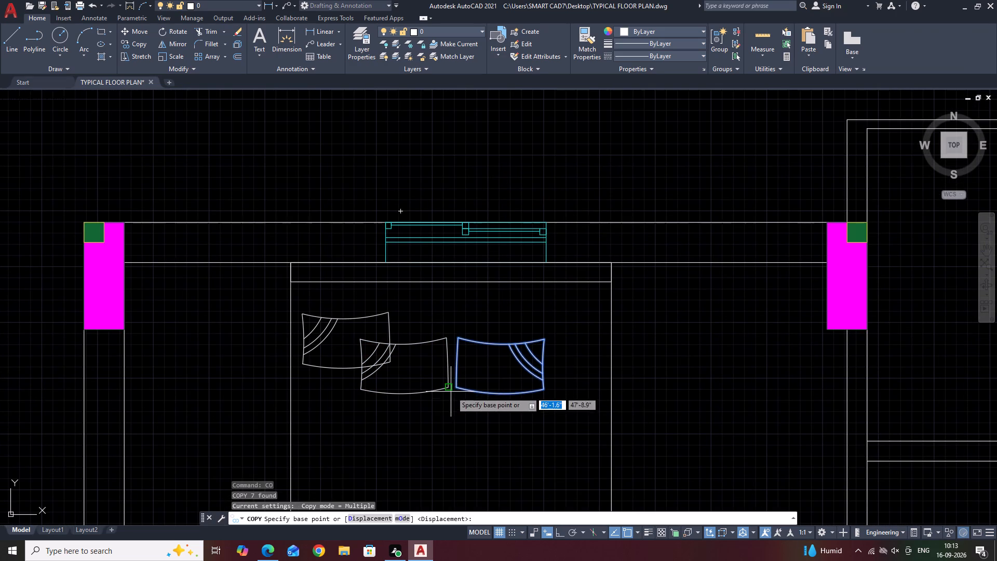
{"action": "left_click", "coordinate": [457, 389]}
{"action": "scroll", "coordinate": [519, 360], "scroll_direction": "up", "scroll_amount": 2}
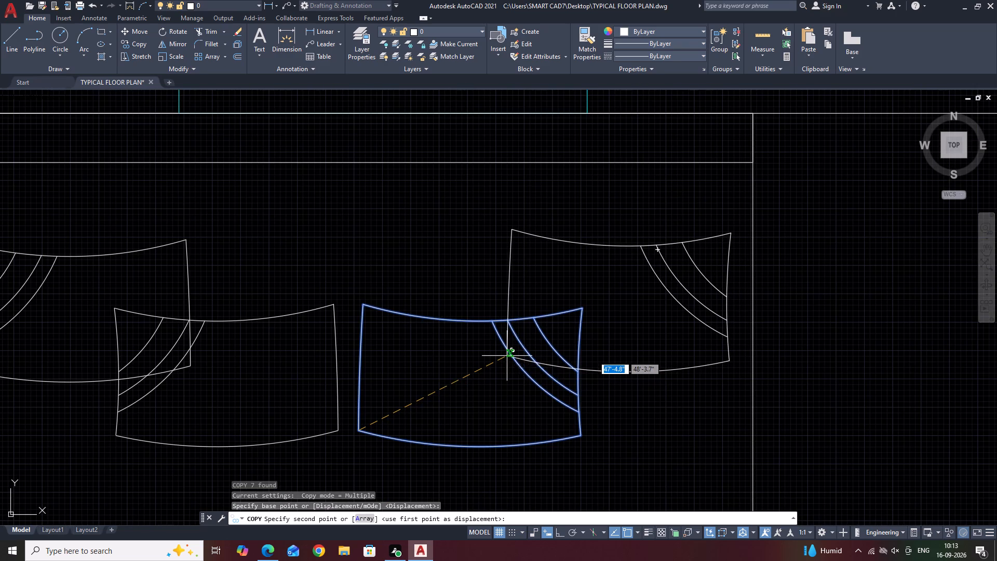
{"action": "left_click", "coordinate": [507, 356]}
{"action": "key", "text": "Escape"}
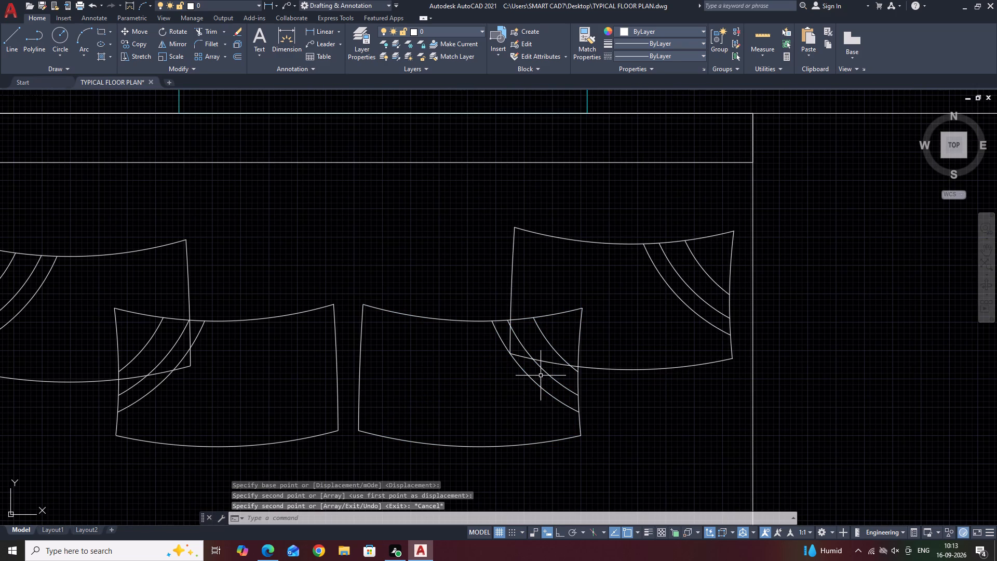
Trim away the lines of the northeast pillow copy that lie inside the overlapping east front pillow.
{"action": "type", "text": "TR"}
{"action": "key", "text": "space"}
{"action": "scroll", "coordinate": [540, 369], "scroll_direction": "up", "scroll_amount": 1}
{"action": "left_click", "coordinate": [549, 360]}
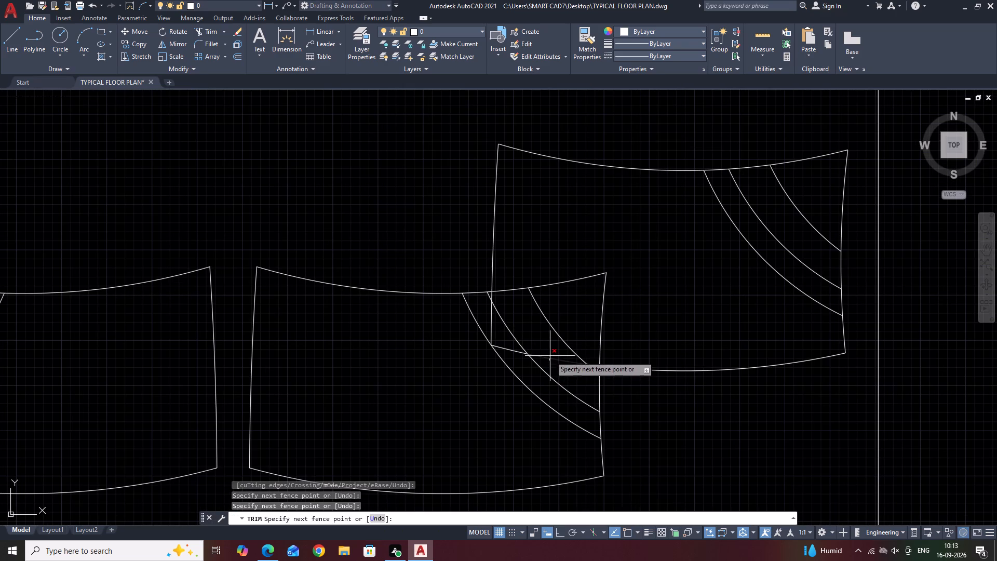
{"action": "left_click", "coordinate": [549, 355]}
{"action": "scroll", "coordinate": [587, 364], "scroll_direction": "up", "scroll_amount": 2}
{"action": "left_click", "coordinate": [595, 366]}
{"action": "middle_click_drag", "start_coordinate": [466, 280], "coordinate": [511, 354]}
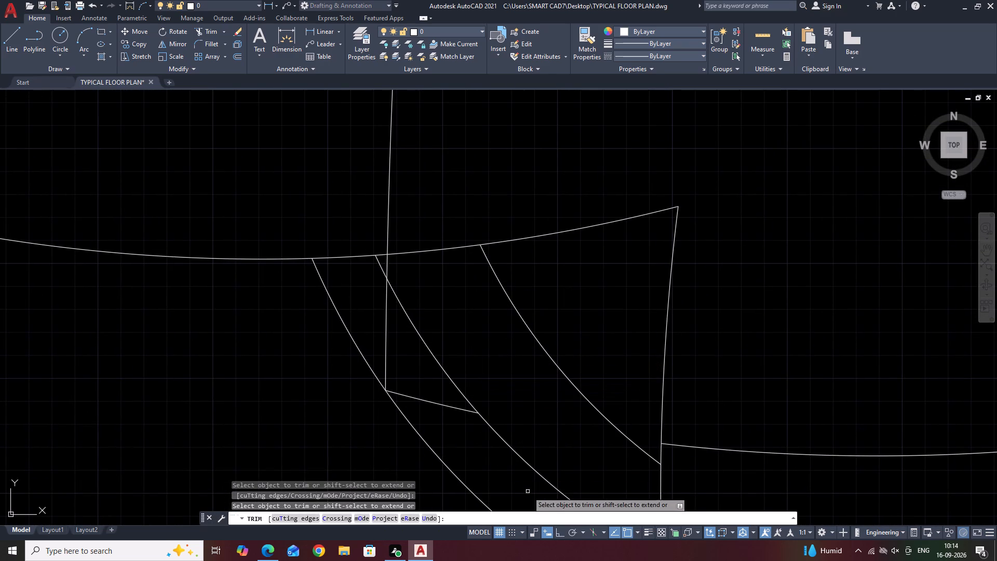
{"action": "scroll", "coordinate": [536, 406], "scroll_direction": "up", "scroll_amount": 1}
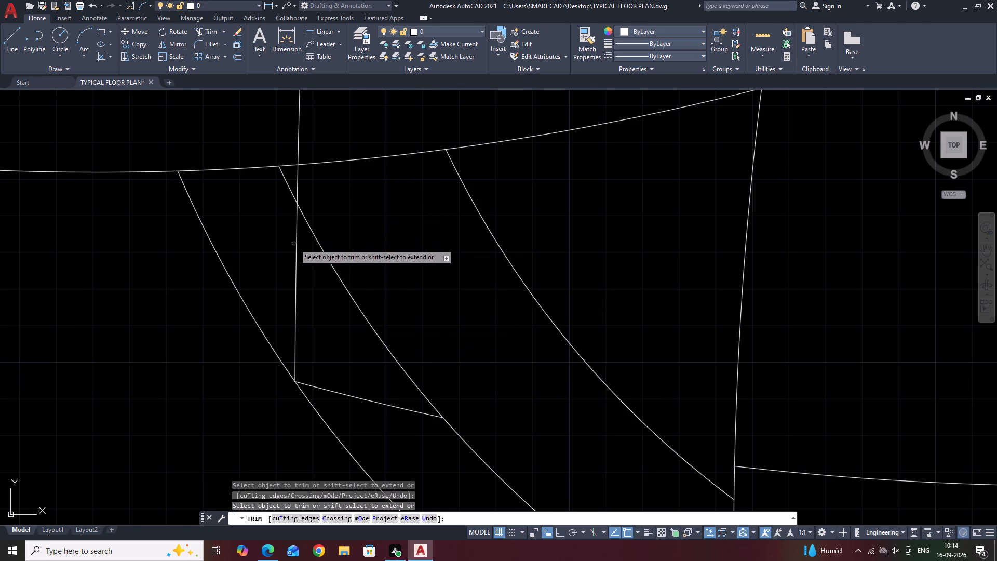
{"action": "left_click", "coordinate": [298, 247]}
{"action": "left_click", "coordinate": [358, 416]}
{"action": "left_click_drag", "start_coordinate": [341, 362], "coordinate": [316, 327]}
{"action": "left_click", "coordinate": [273, 263]}
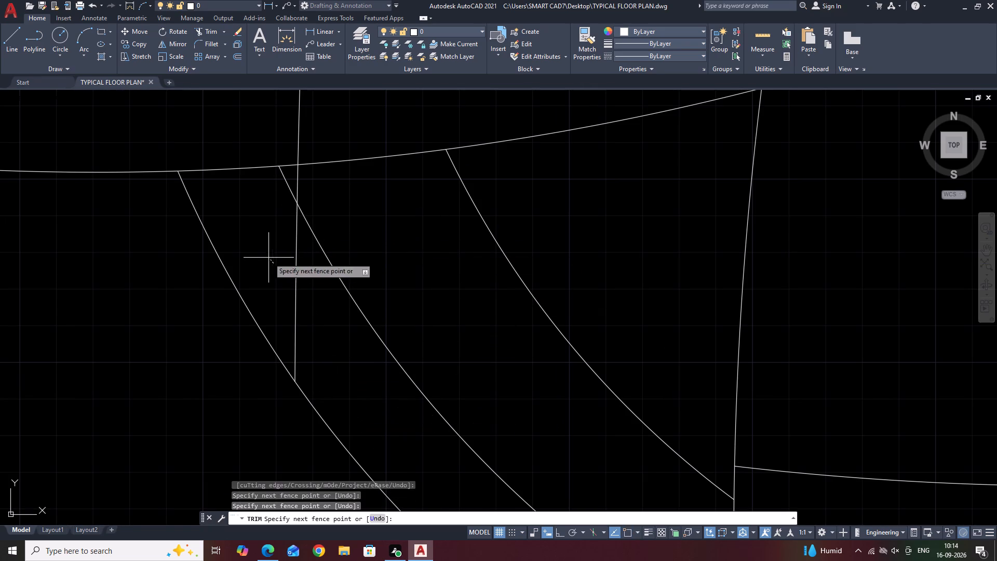
{"action": "left_click_drag", "start_coordinate": [300, 299], "coordinate": [306, 309]}
{"action": "left_click", "coordinate": [299, 176]}
Trim away the lines of the northwest pillow copy that lie inside the overlapping west front pillow.
{"action": "scroll", "coordinate": [405, 257], "scroll_direction": "down", "scroll_amount": 5}
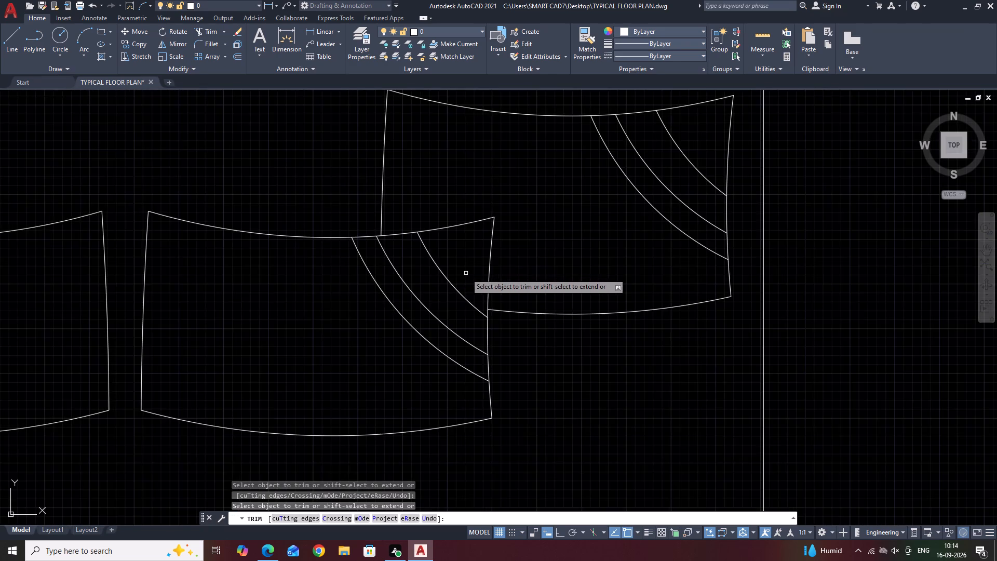
{"action": "scroll", "coordinate": [466, 273], "scroll_direction": "down", "scroll_amount": 2}
{"action": "middle_click_drag", "start_coordinate": [222, 292], "coordinate": [338, 298]}
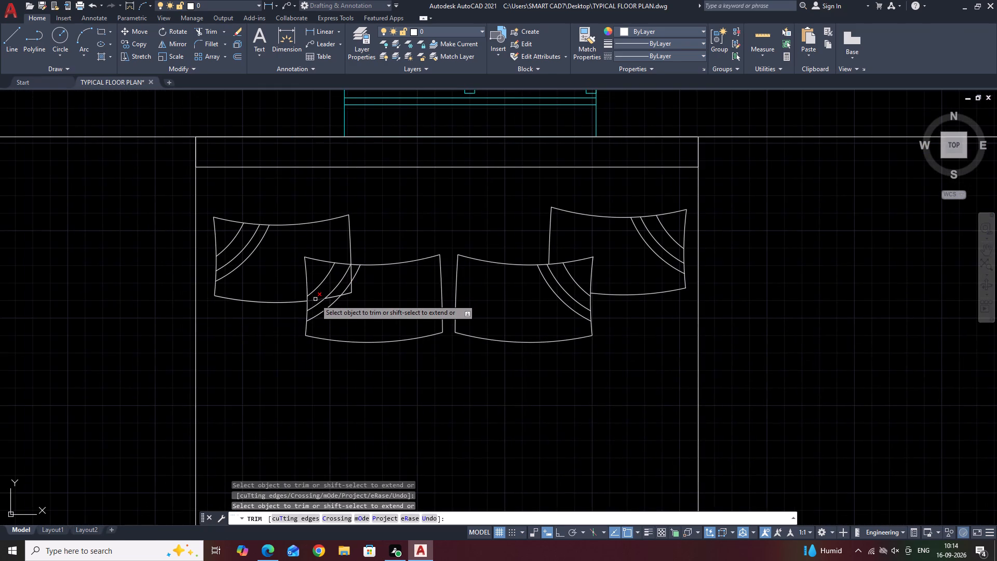
{"action": "left_click", "coordinate": [315, 299]}
{"action": "scroll", "coordinate": [331, 302], "scroll_direction": "up", "scroll_amount": 2}
{"action": "left_click", "coordinate": [335, 288]}
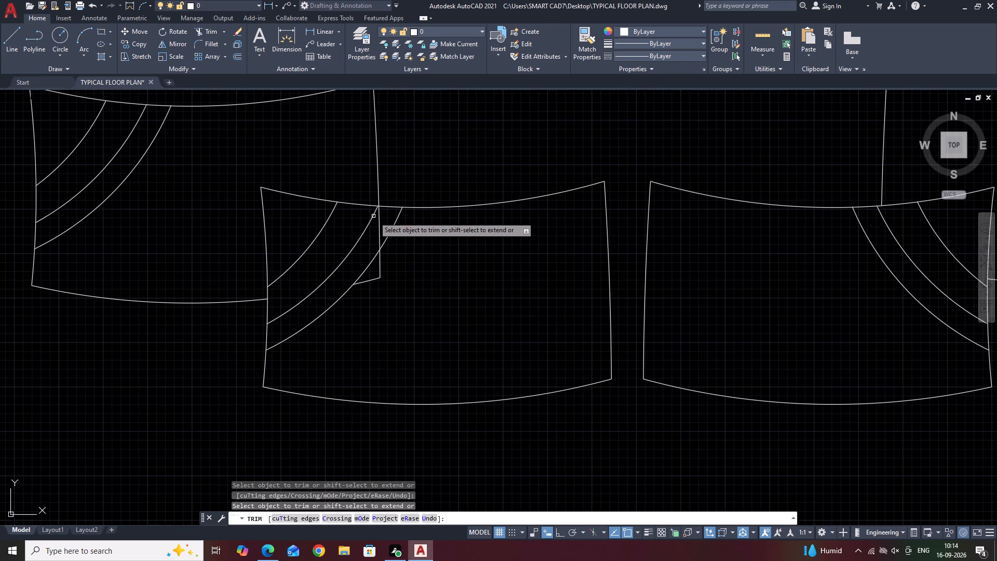
{"action": "left_click", "coordinate": [380, 220]}
{"action": "left_click", "coordinate": [385, 262]}
{"action": "left_click", "coordinate": [372, 284]}
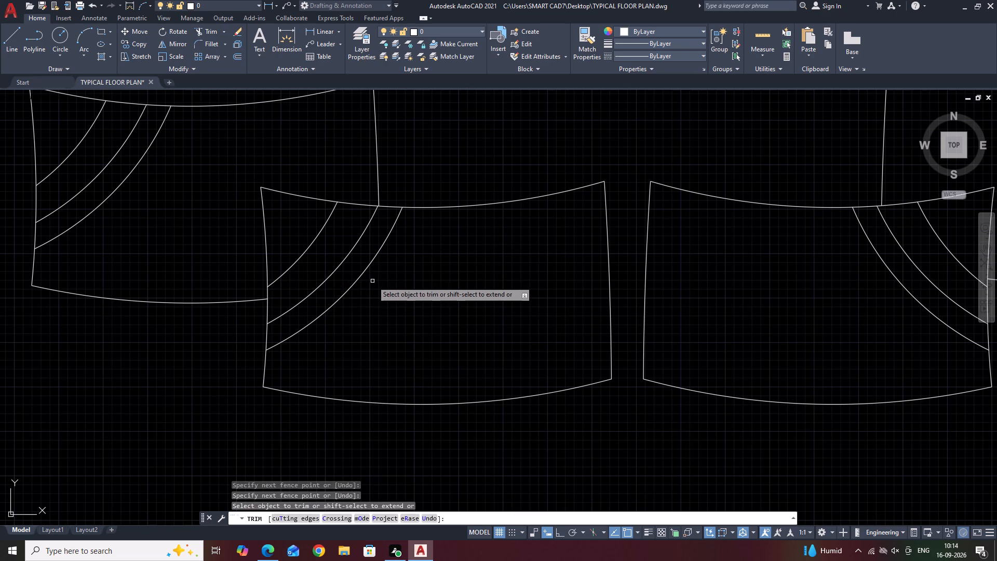
{"action": "scroll", "coordinate": [372, 281], "scroll_direction": "down", "scroll_amount": 5}
{"action": "key", "text": "Escape"}
Draw a bedside table rectangle about 1.5 feet square against the bed's east edge, starting where the headboard line meets it.
{"action": "middle_click_drag", "start_coordinate": [404, 277], "coordinate": [475, 354]}
{"action": "middle_click_drag", "start_coordinate": [635, 397], "coordinate": [584, 304]}
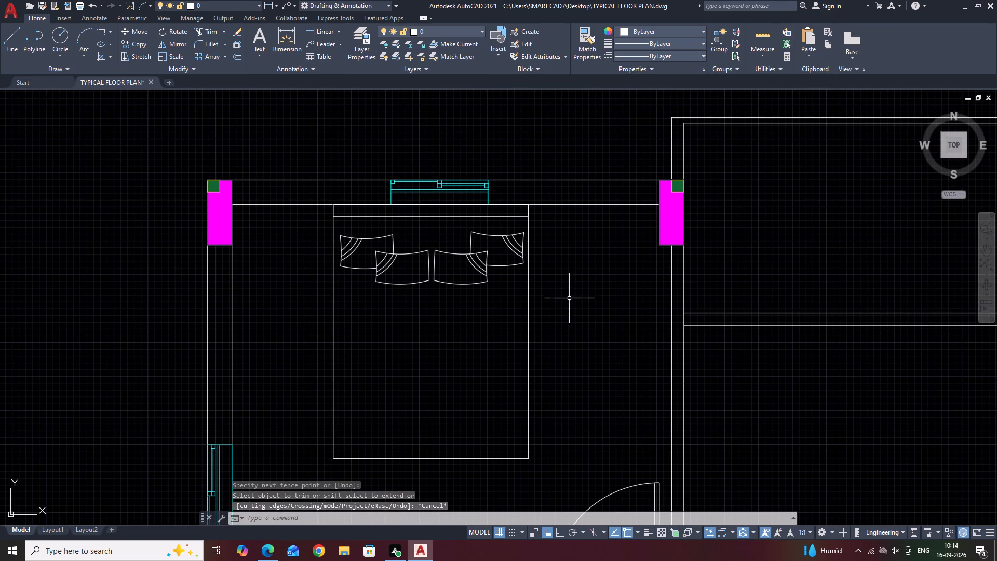
{"action": "key", "text": "r"}
{"action": "key", "text": "e"}
{"action": "key", "text": "c"}
{"action": "key", "text": "space"}
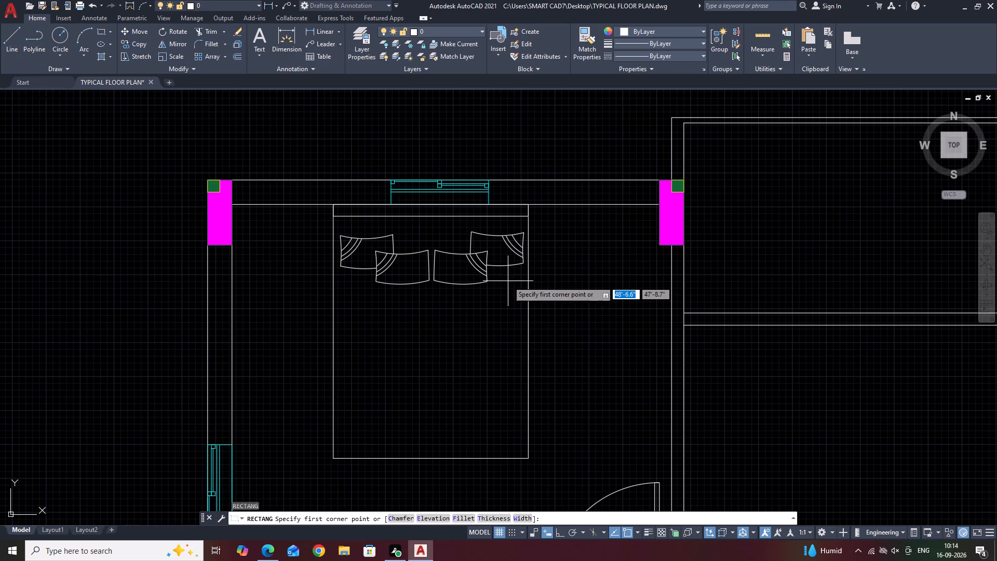
{"action": "scroll", "coordinate": [533, 228], "scroll_direction": "up", "scroll_amount": 2}
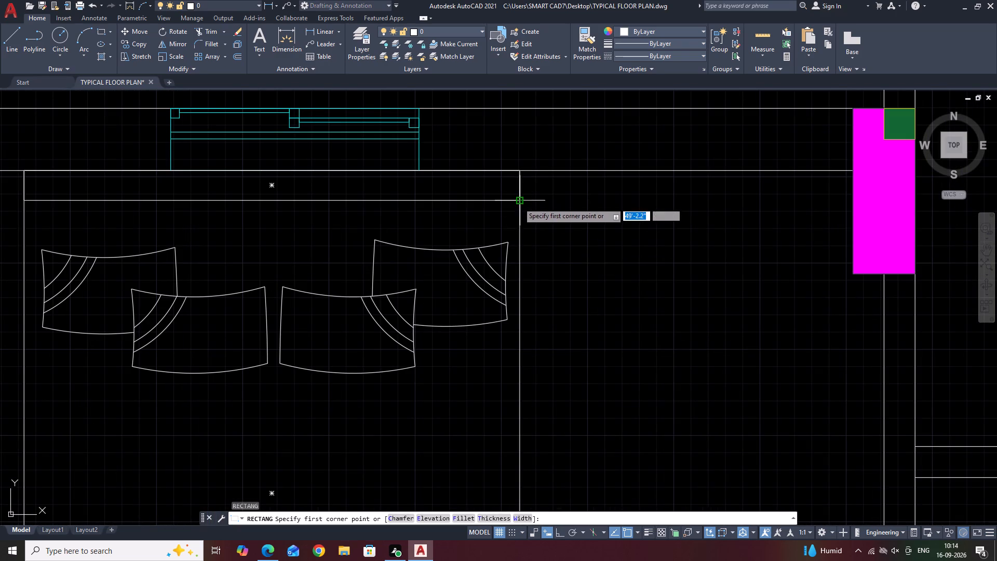
{"action": "left_click", "coordinate": [518, 200]}
{"action": "scroll", "coordinate": [604, 325], "scroll_direction": "down", "scroll_amount": 2}
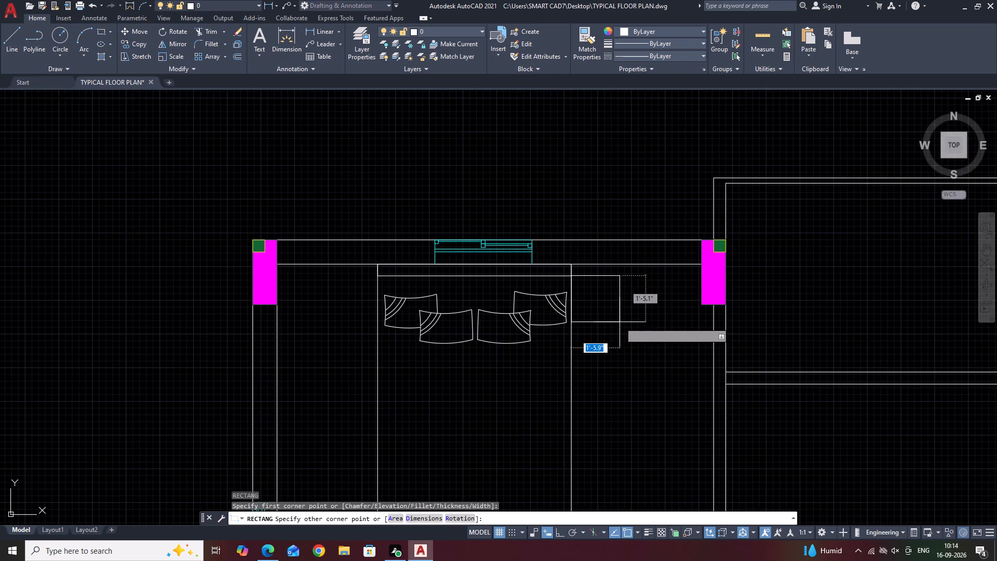
{"action": "left_click", "coordinate": [618, 323]}
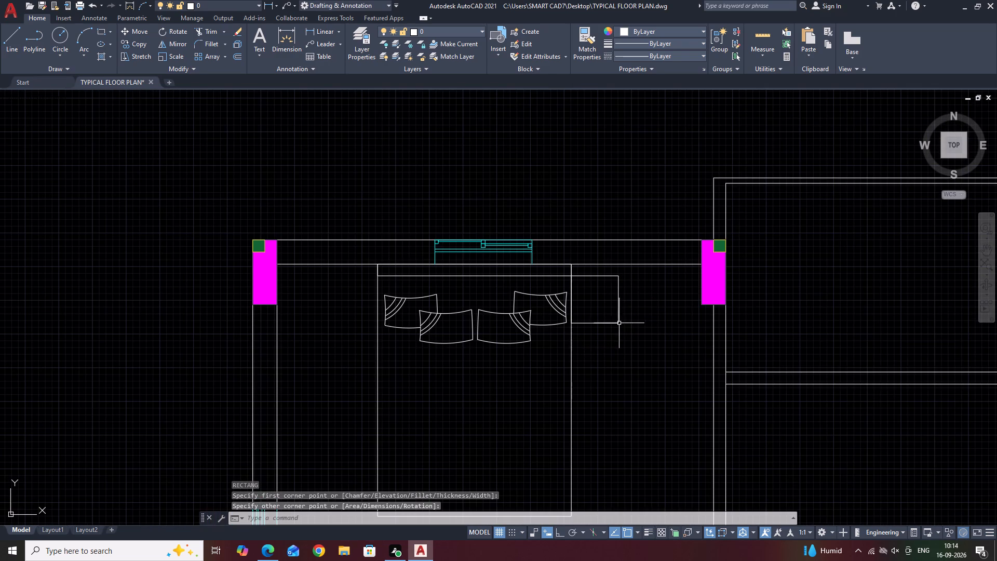
Draw a circle with a radius of about 6 inches at the centre of the bedside table.
{"action": "middle_click_drag", "start_coordinate": [493, 351], "coordinate": [523, 402]}
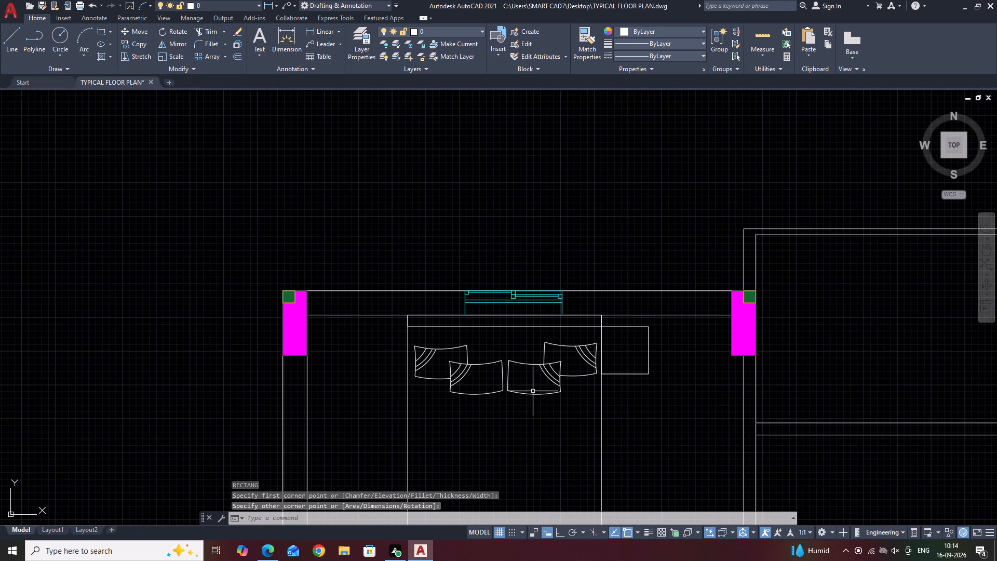
{"action": "type", "text": "C"}
{"action": "key", "text": "space"}
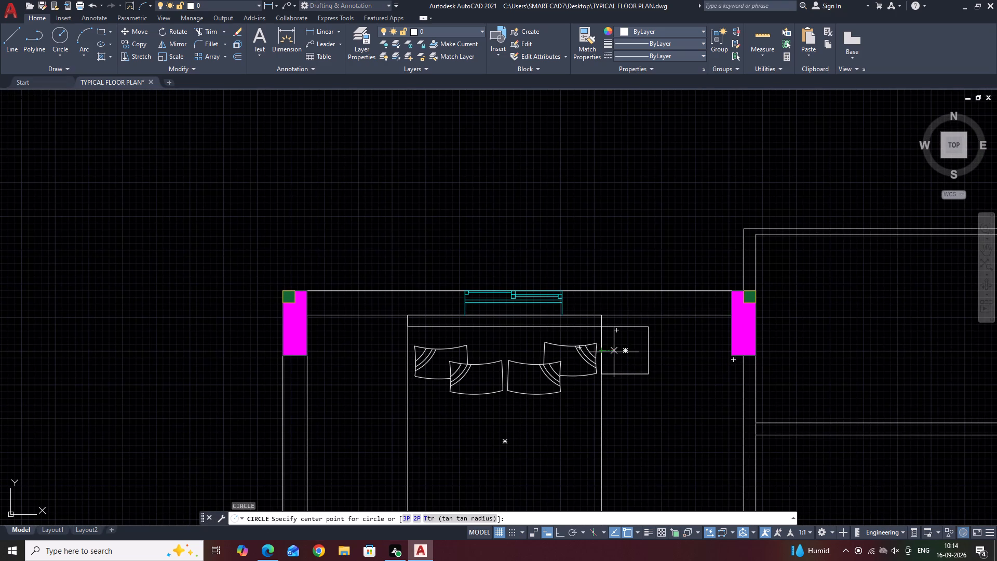
{"action": "left_click", "coordinate": [624, 353]}
{"action": "scroll", "coordinate": [630, 355], "scroll_direction": "up", "scroll_amount": 2}
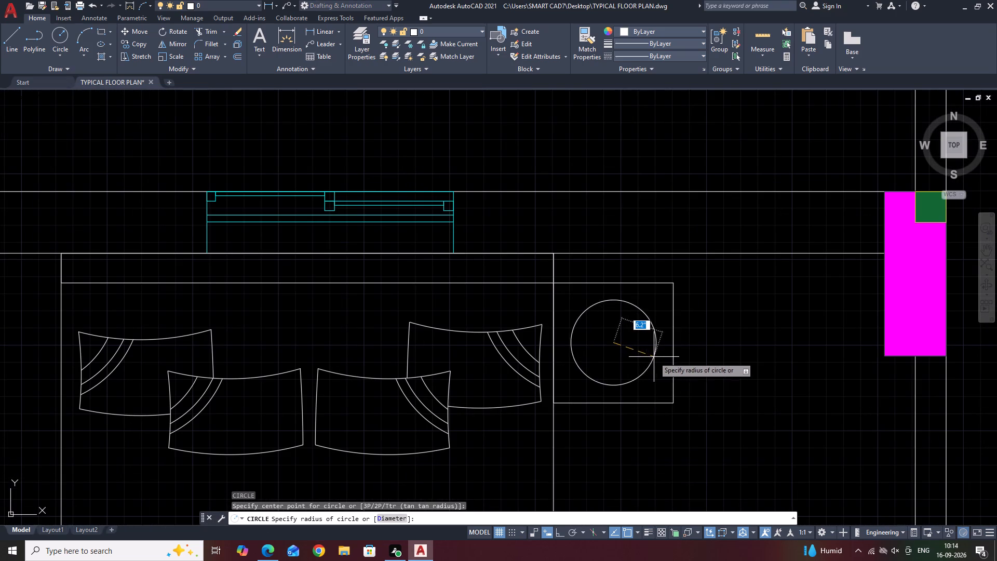
{"action": "left_click", "coordinate": [654, 357]}
Offset the bedside table's circle 2 inches inward to form a ring.
{"action": "left_click", "coordinate": [653, 372]}
{"action": "left_click_drag", "start_coordinate": [639, 360], "coordinate": [637, 352]}
{"action": "type", "text": "O 2"}
{"action": "key", "text": "space"}
{"action": "left_click", "coordinate": [629, 342]}
{"action": "key", "text": "Escape"}
Hatch the ring between the two circles with the ANGLE pattern in the ByLayer colour.
{"action": "type", "text": "H"}
{"action": "key", "text": "space"}
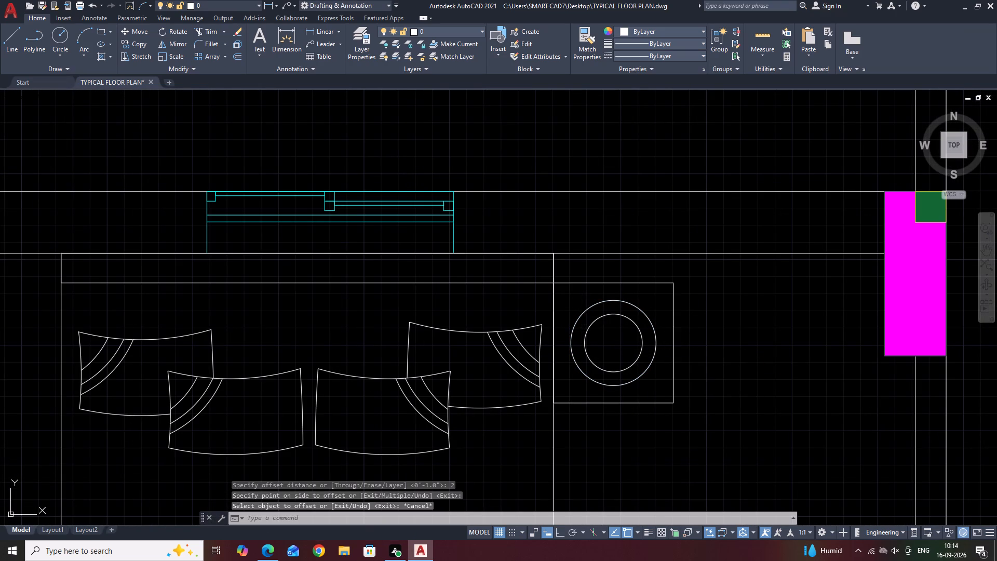
{"action": "left_click", "coordinate": [609, 309]}
{"action": "left_click", "coordinate": [320, 43]}
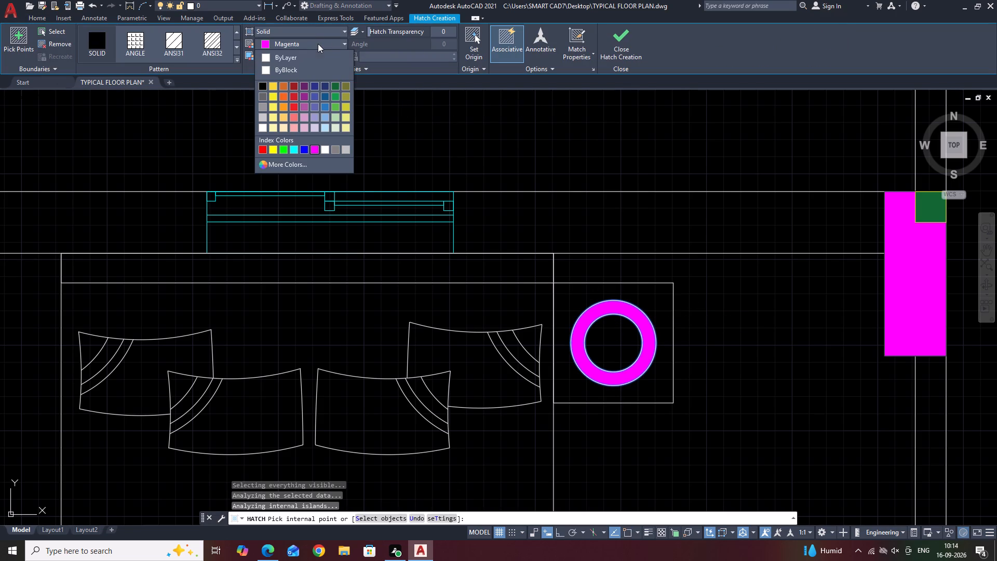
{"action": "left_click", "coordinate": [276, 61]}
{"action": "left_click", "coordinate": [276, 32]}
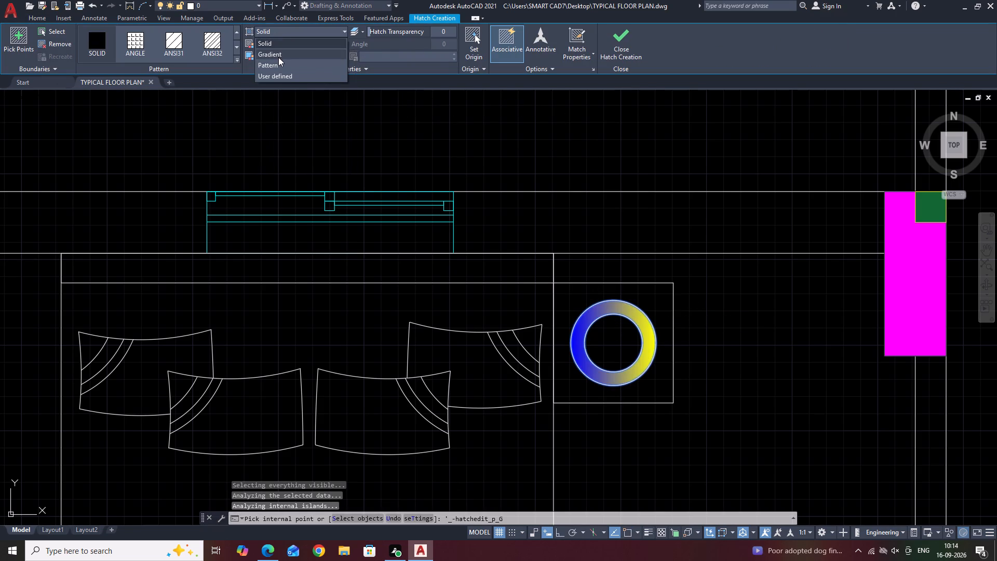
{"action": "left_click", "coordinate": [278, 65]}
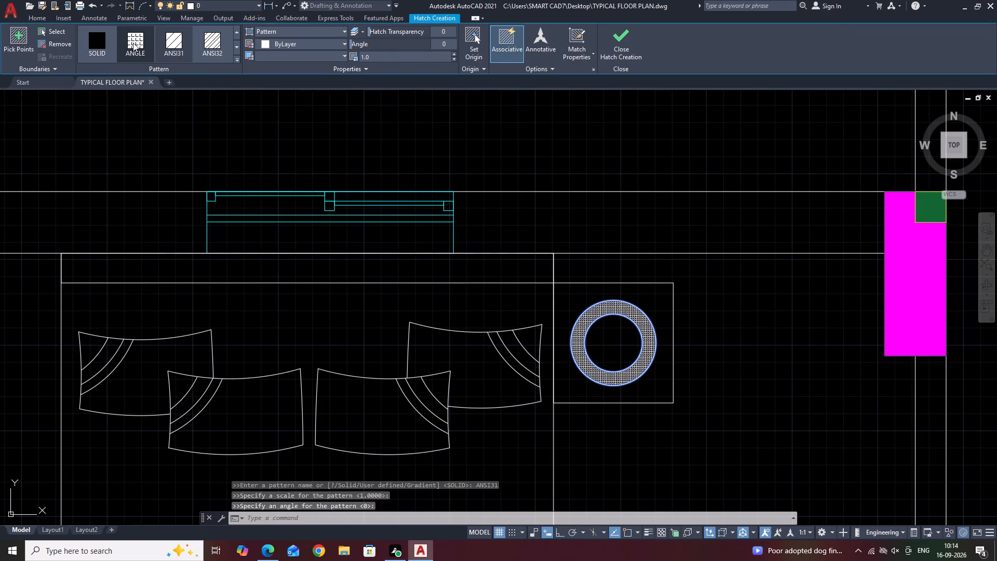
{"action": "left_click", "coordinate": [130, 41]}
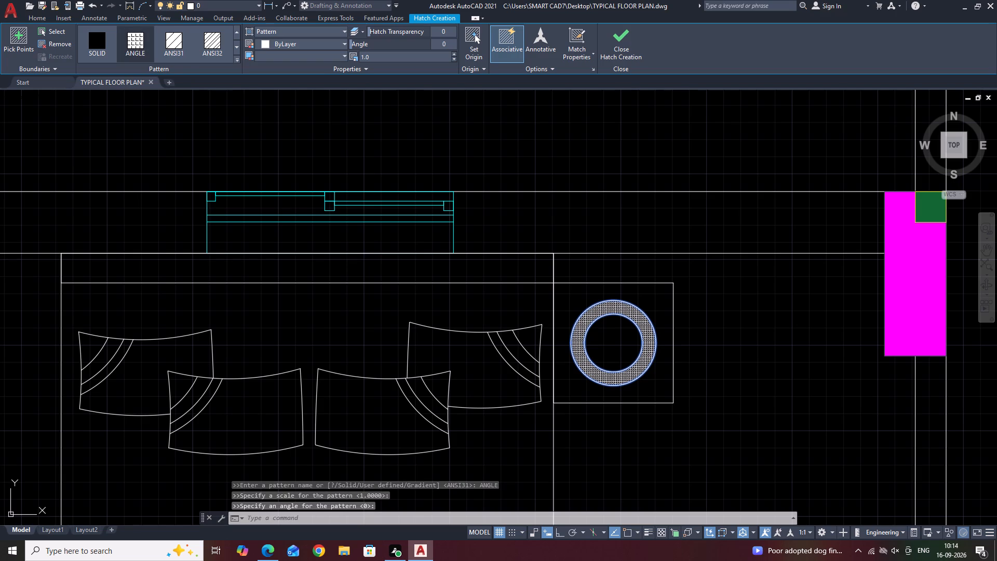
{"action": "left_click", "coordinate": [633, 45]}
{"action": "key", "text": "Escape"}
Change the ring's hatch to the ANSI38 pattern with a scale of 4.4.
{"action": "scroll", "coordinate": [625, 360], "scroll_direction": "up", "scroll_amount": 3}
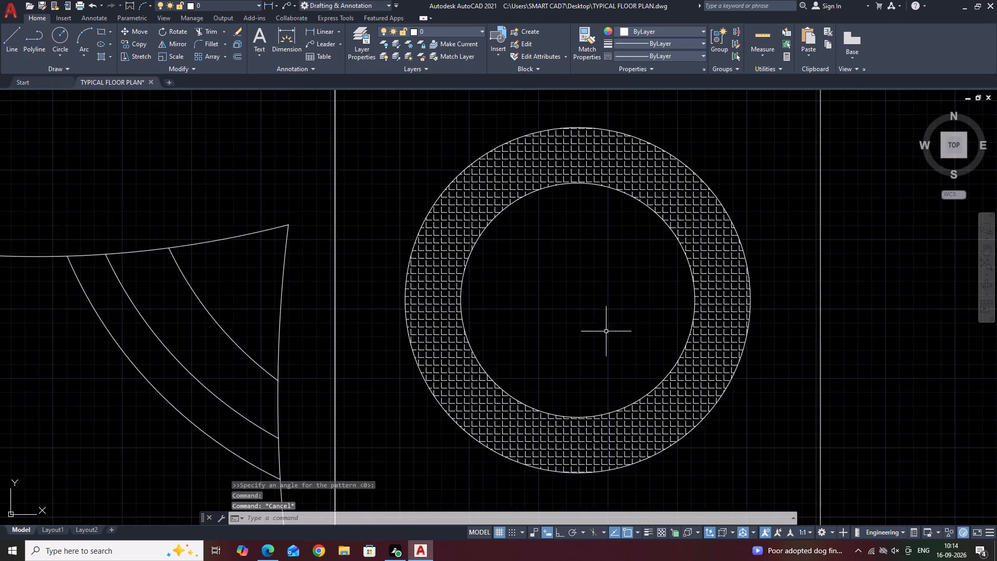
{"action": "scroll", "coordinate": [709, 278], "scroll_direction": "down", "scroll_amount": 3}
{"action": "left_click", "coordinate": [711, 274]}
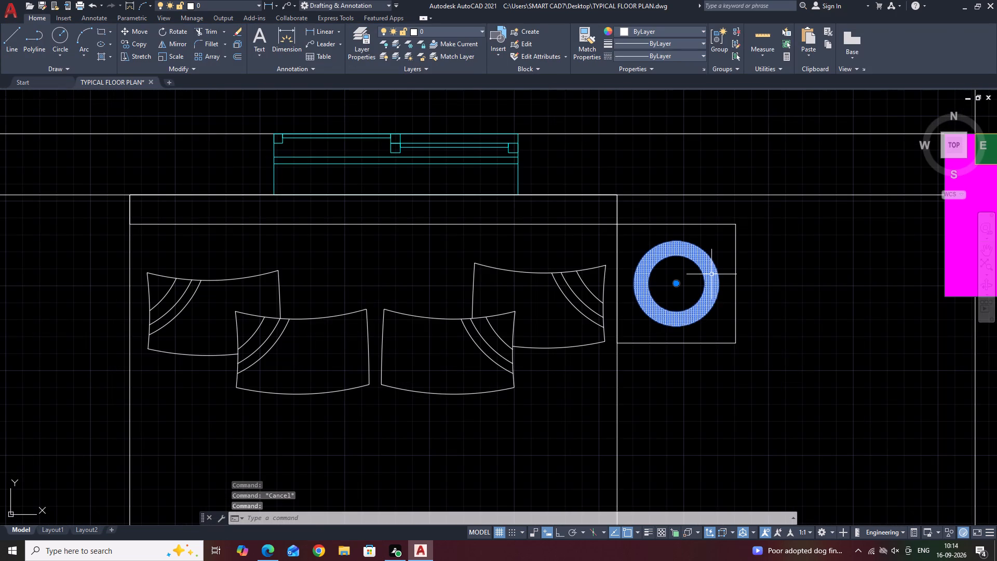
{"action": "left_click", "coordinate": [277, 29]}
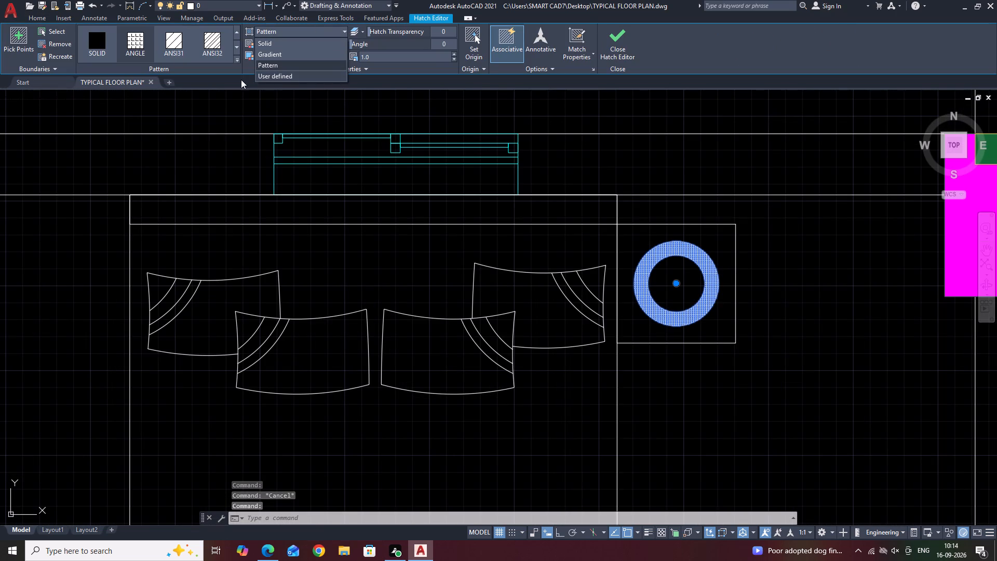
{"action": "left_click", "coordinate": [236, 58]}
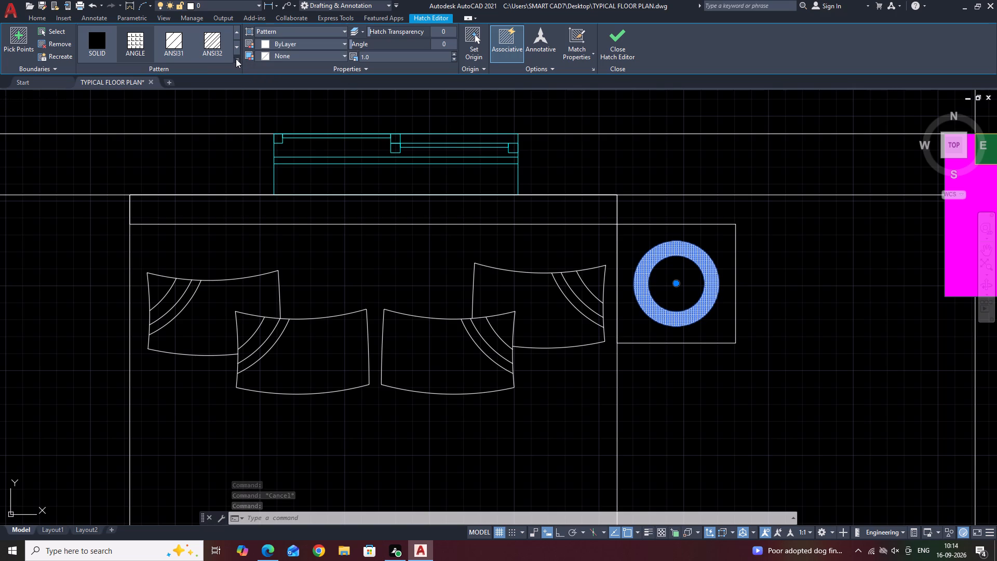
{"action": "left_click", "coordinate": [237, 60]}
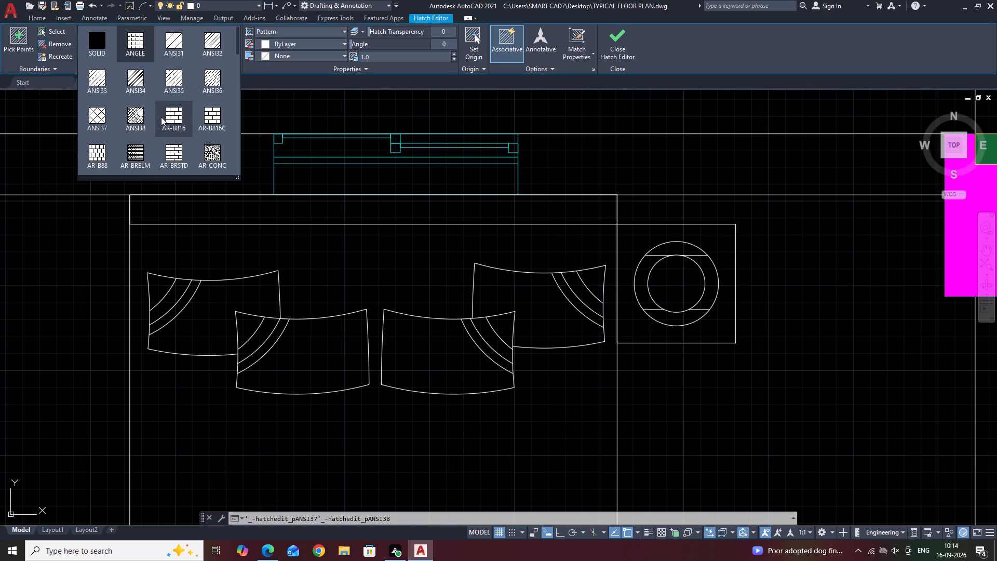
{"action": "left_click", "coordinate": [143, 111]}
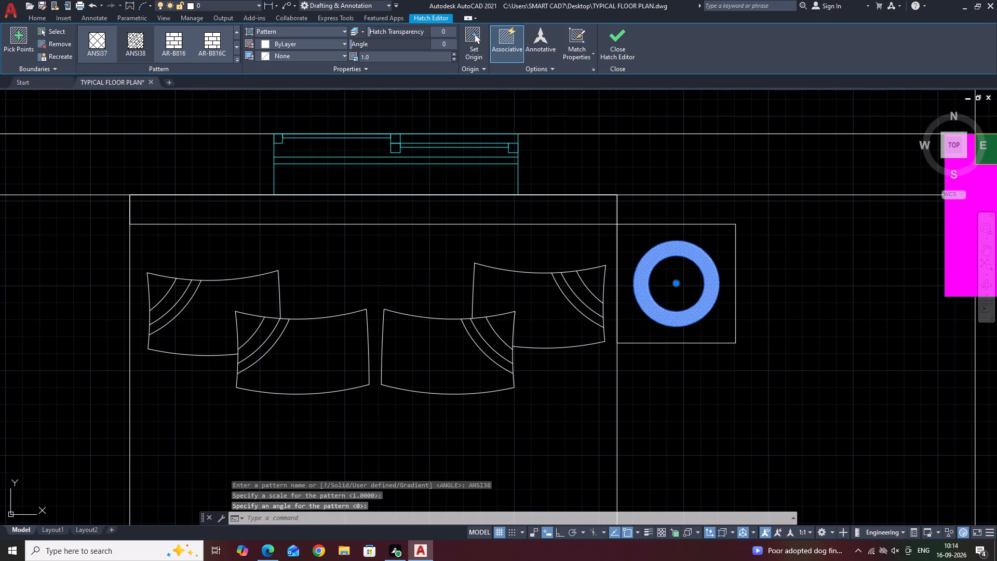
{"action": "scroll", "coordinate": [380, 59], "scroll_direction": "up", "scroll_amount": 9}
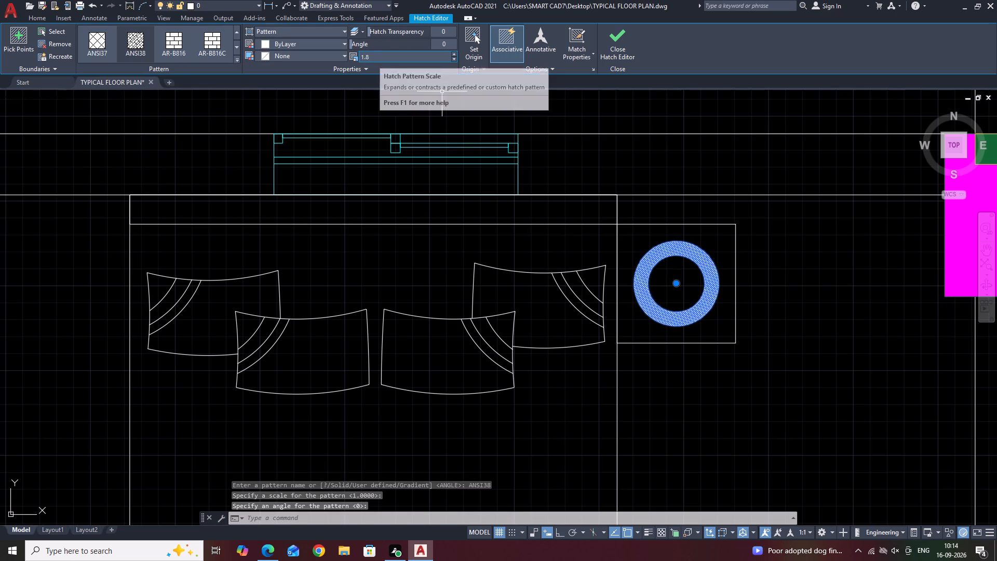
{"action": "scroll", "coordinate": [380, 59], "scroll_direction": "up", "scroll_amount": 20}
{"action": "scroll", "coordinate": [380, 59], "scroll_direction": "up", "scroll_amount": 3}
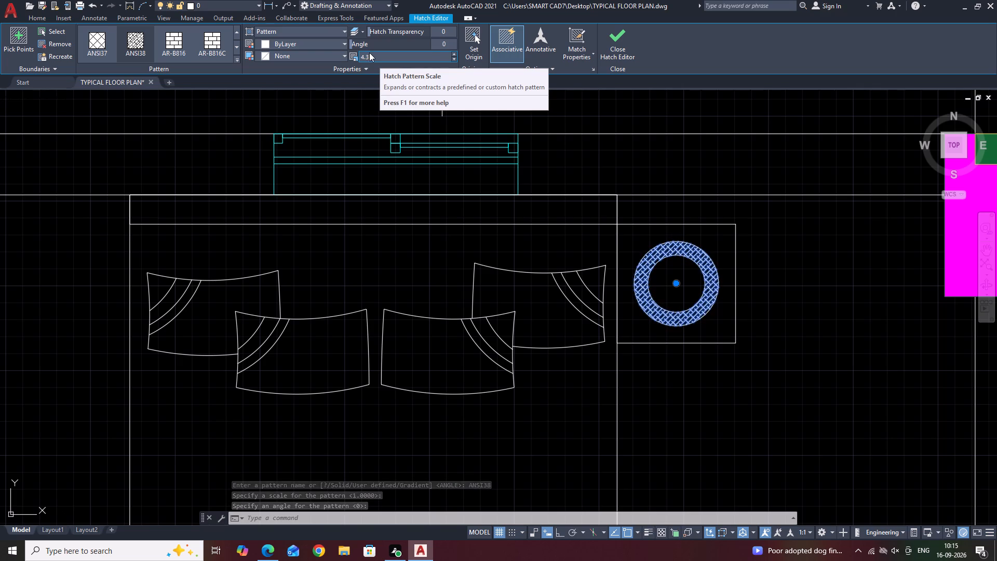
{"action": "scroll", "coordinate": [369, 52], "scroll_direction": "up", "scroll_amount": 6}
{"action": "left_click", "coordinate": [626, 54]}
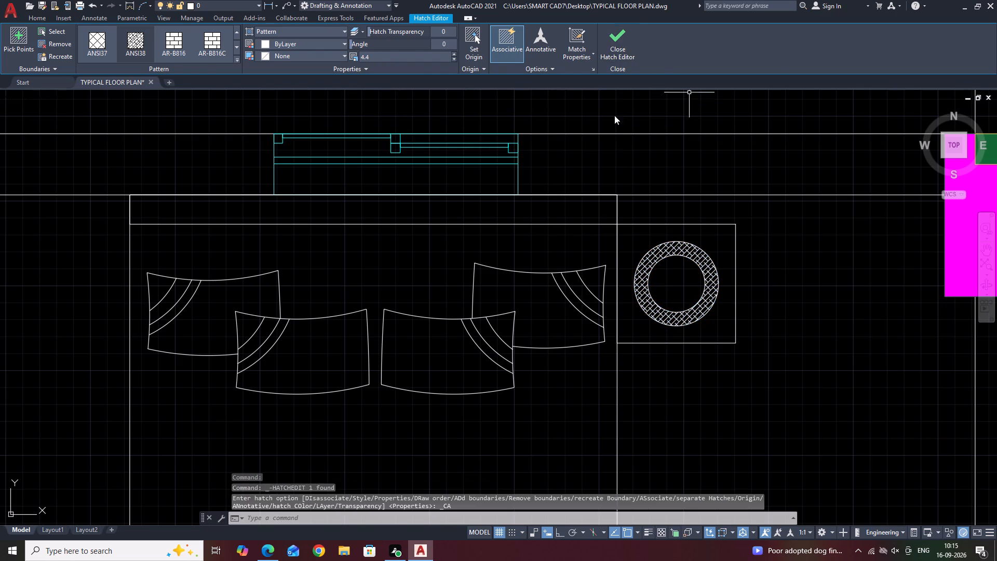
{"action": "key", "text": "Escape"}
Mirror the bedside table with its hatched ring about the bed's vertical centreline to the west side, keeping the original.
{"action": "left_click", "coordinate": [745, 209]}
{"action": "left_click", "coordinate": [649, 358]}
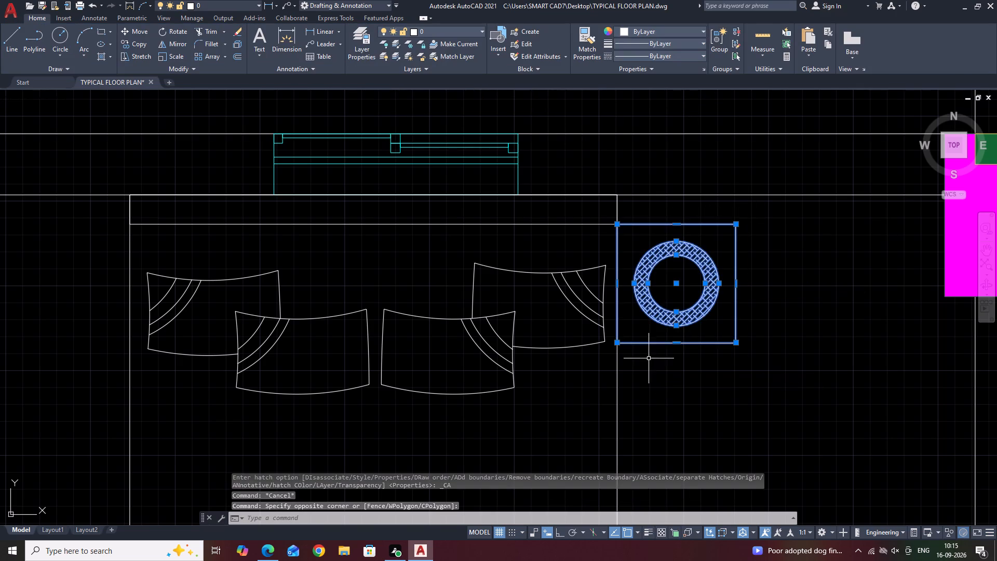
{"action": "middle_click_drag", "start_coordinate": [691, 288], "coordinate": [675, 335]}
{"action": "type", "text": "MI"}
{"action": "key", "text": "space"}
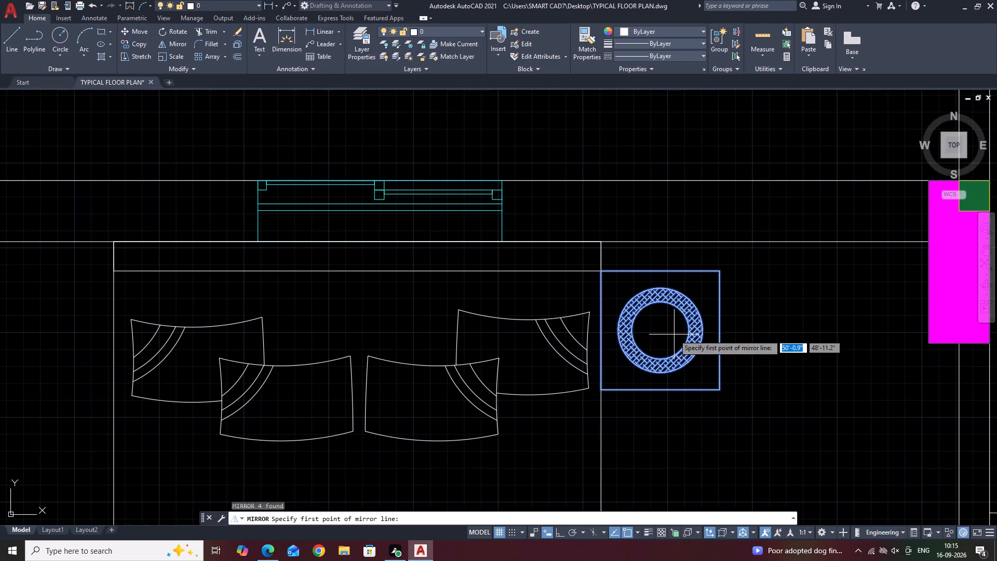
{"action": "scroll", "coordinate": [496, 268], "scroll_direction": "down", "scroll_amount": 2}
{"action": "left_click", "coordinate": [442, 269]}
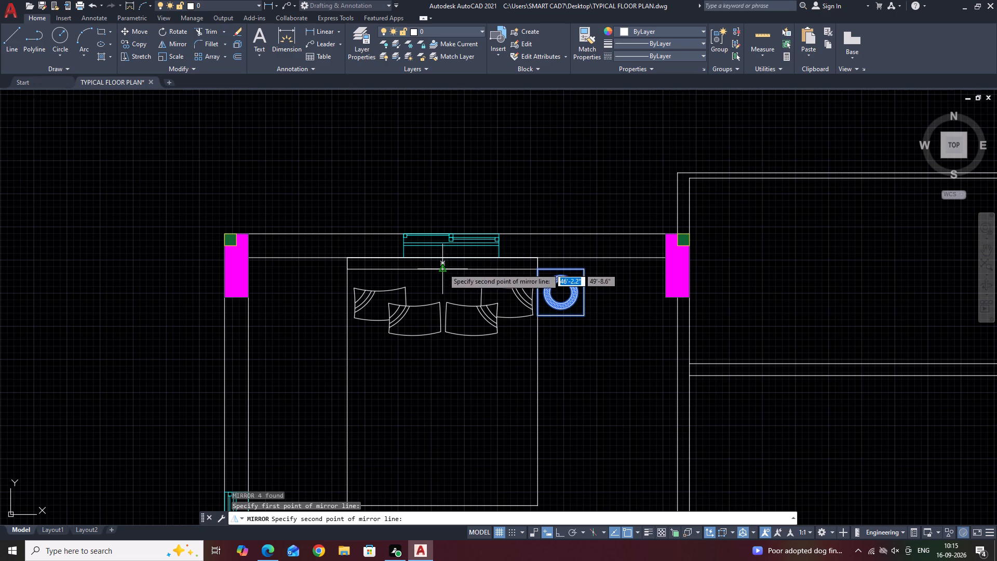
{"action": "key", "text": "F8"}
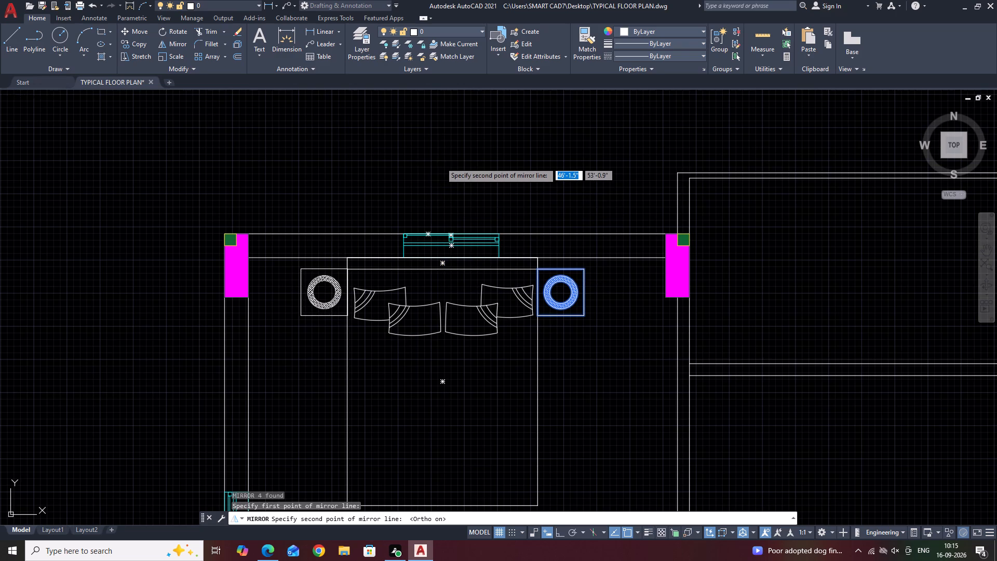
{"action": "left_click", "coordinate": [440, 159]}
{"action": "left_click", "coordinate": [465, 194]}
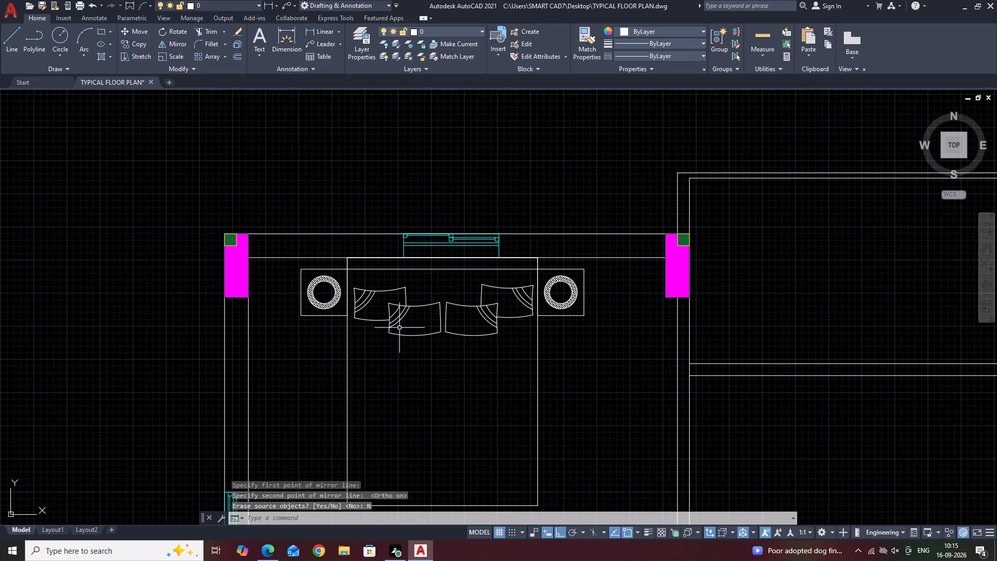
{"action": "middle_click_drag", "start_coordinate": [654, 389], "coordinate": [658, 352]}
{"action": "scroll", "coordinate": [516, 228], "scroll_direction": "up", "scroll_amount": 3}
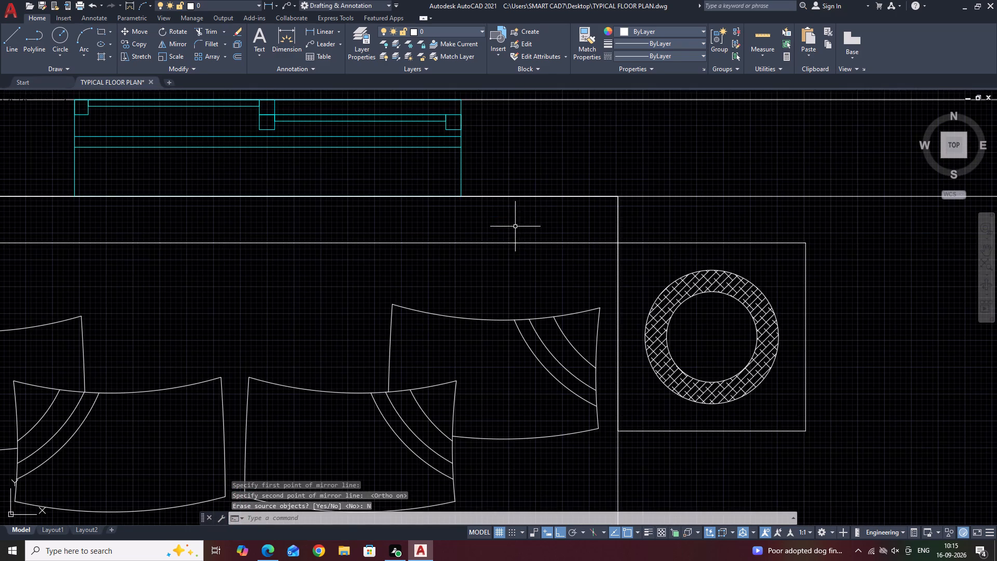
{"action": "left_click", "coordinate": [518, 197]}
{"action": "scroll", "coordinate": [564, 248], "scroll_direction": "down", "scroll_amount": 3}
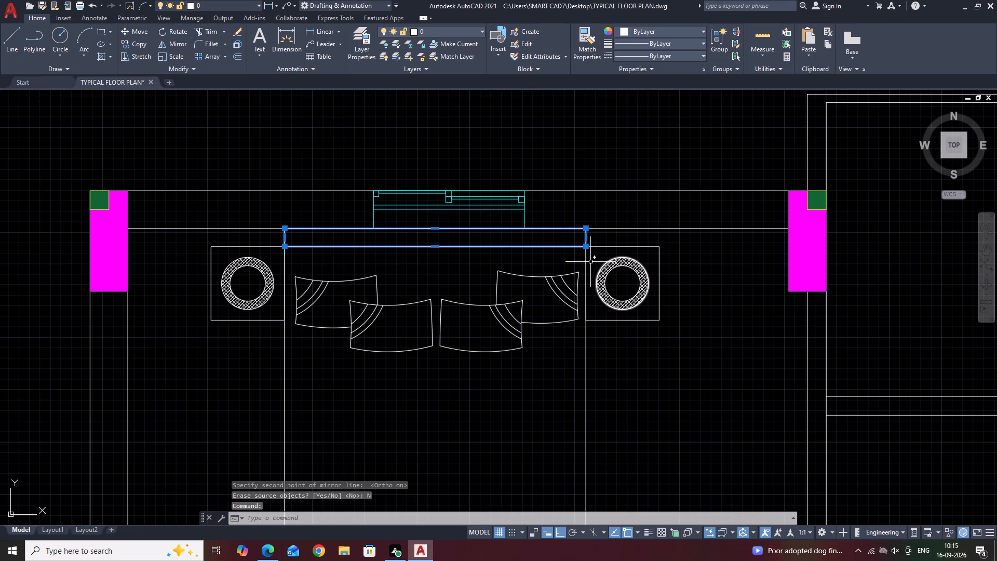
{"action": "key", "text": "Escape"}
Shorten the bed by stretching its south edge a little north toward the pillows.
{"action": "scroll", "coordinate": [573, 257], "scroll_direction": "down", "scroll_amount": 2}
{"action": "middle_click_drag", "start_coordinate": [536, 344], "coordinate": [587, 302]}
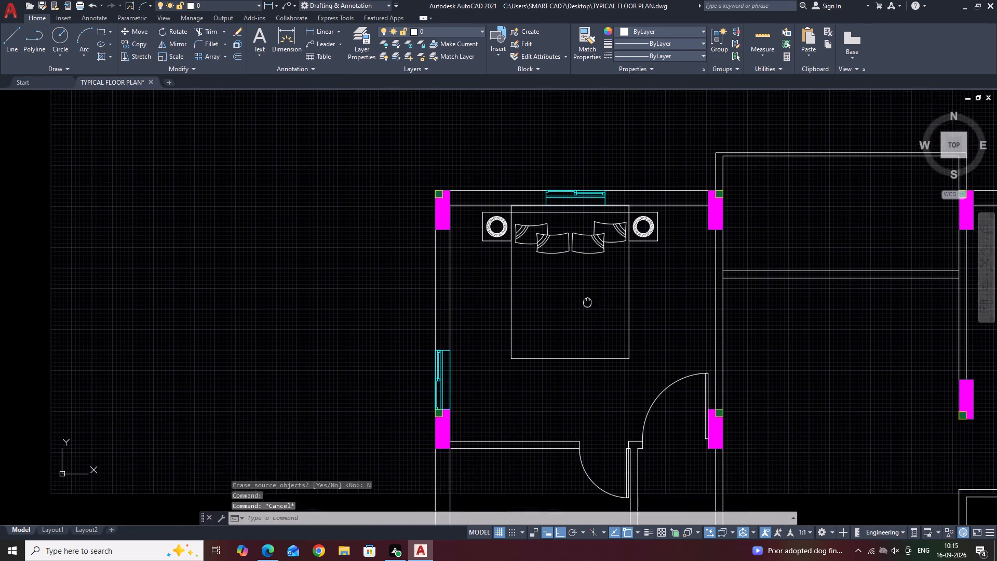
{"action": "scroll", "coordinate": [592, 313], "scroll_direction": "down", "scroll_amount": 1}
{"action": "middle_click_drag", "start_coordinate": [592, 338], "coordinate": [598, 355]}
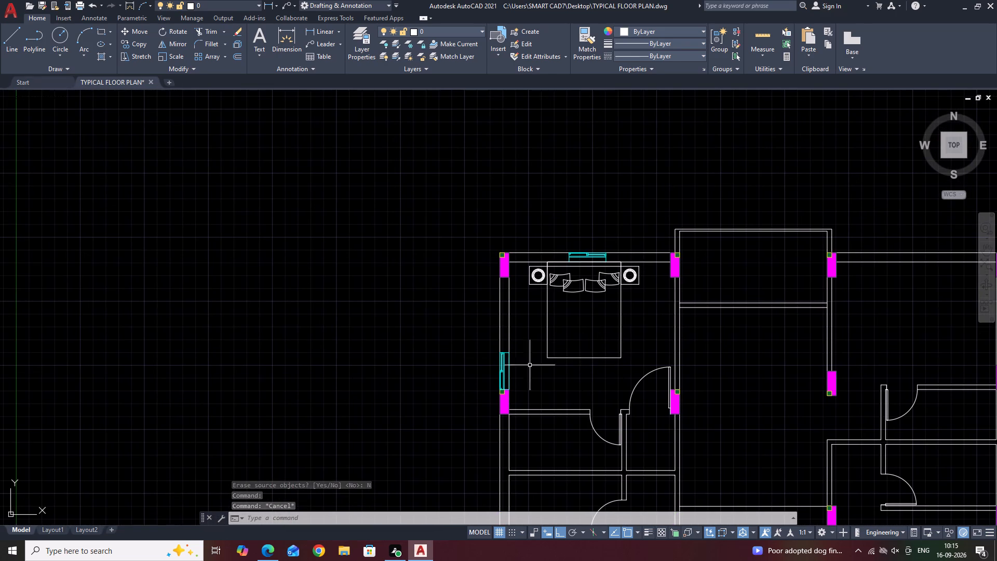
{"action": "scroll", "coordinate": [576, 365], "scroll_direction": "up", "scroll_amount": 2}
{"action": "left_click", "coordinate": [627, 357]}
{"action": "left_click", "coordinate": [603, 315]}
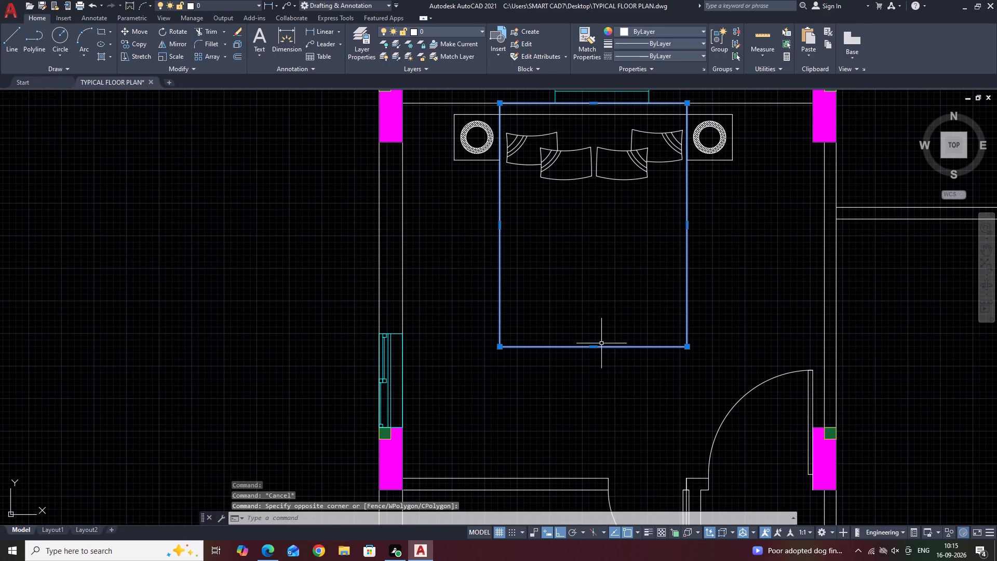
{"action": "left_click", "coordinate": [592, 348]}
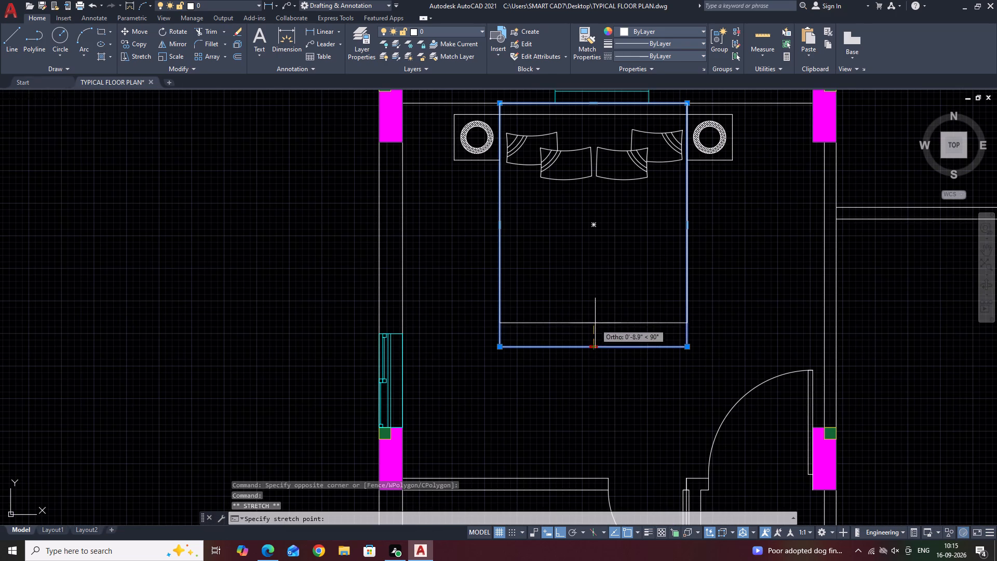
{"action": "left_click", "coordinate": [596, 319]}
{"action": "key", "text": "Escape"}
Draw a wavy four-point spline across the bed below the pillows, from its east edge to its west edge, with Ortho off.
{"action": "middle_click_drag", "start_coordinate": [655, 279], "coordinate": [661, 313]}
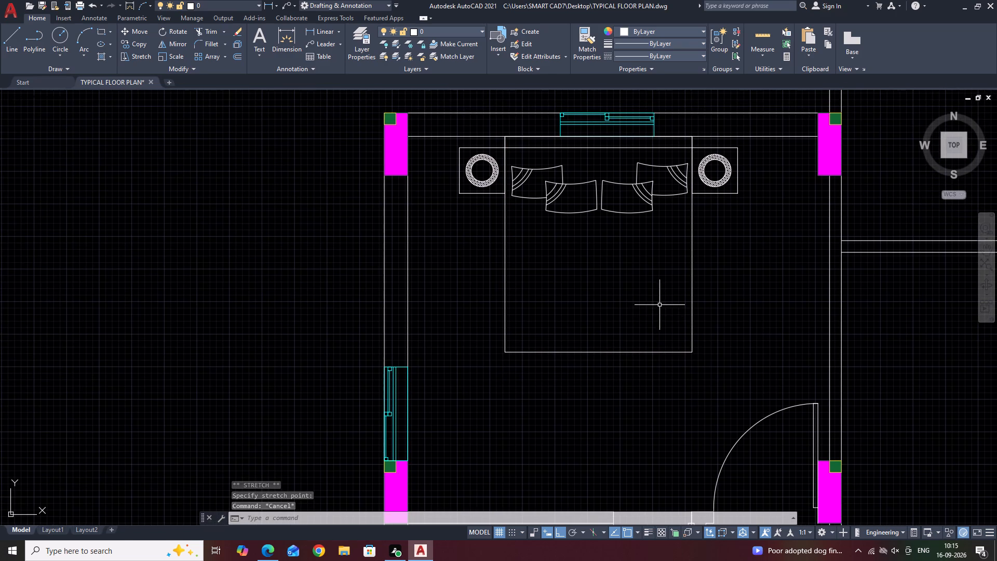
{"action": "middle_click_drag", "start_coordinate": [659, 303], "coordinate": [673, 353]}
{"action": "key", "text": "s"}
{"action": "key", "text": "p"}
{"action": "key", "text": "l"}
{"action": "key", "text": "space"}
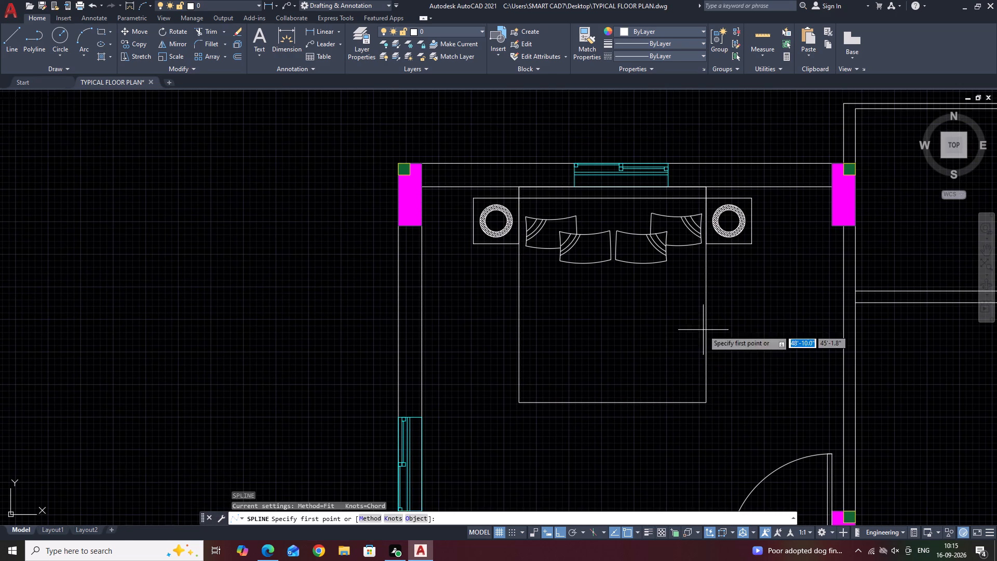
{"action": "left_click", "coordinate": [705, 291]}
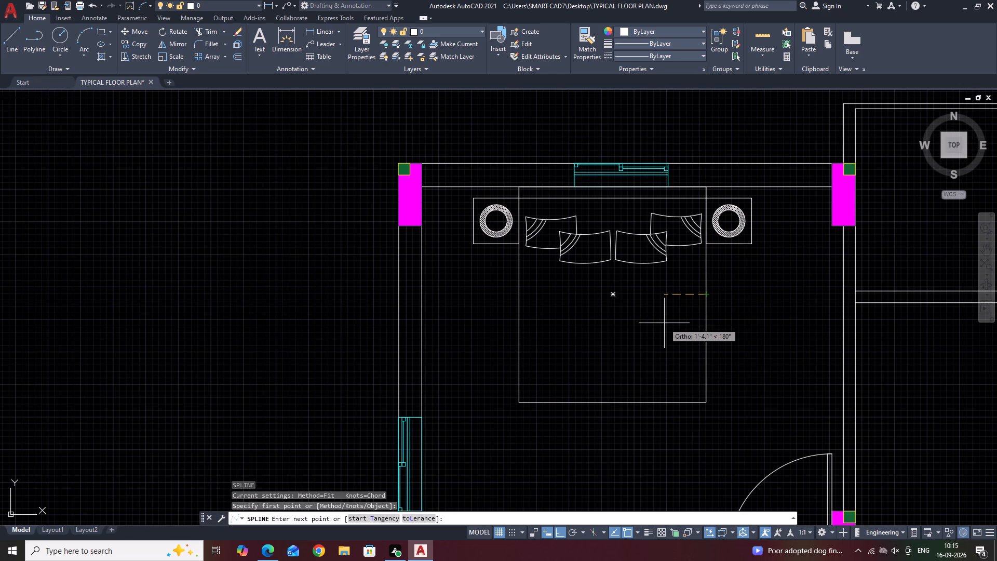
{"action": "key", "text": "F8"}
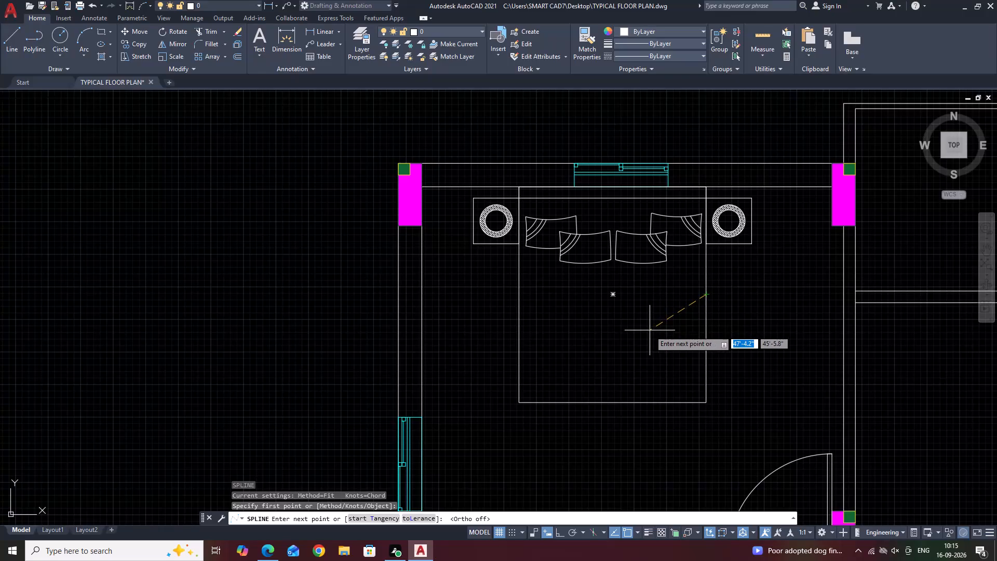
{"action": "left_click", "coordinate": [660, 314]}
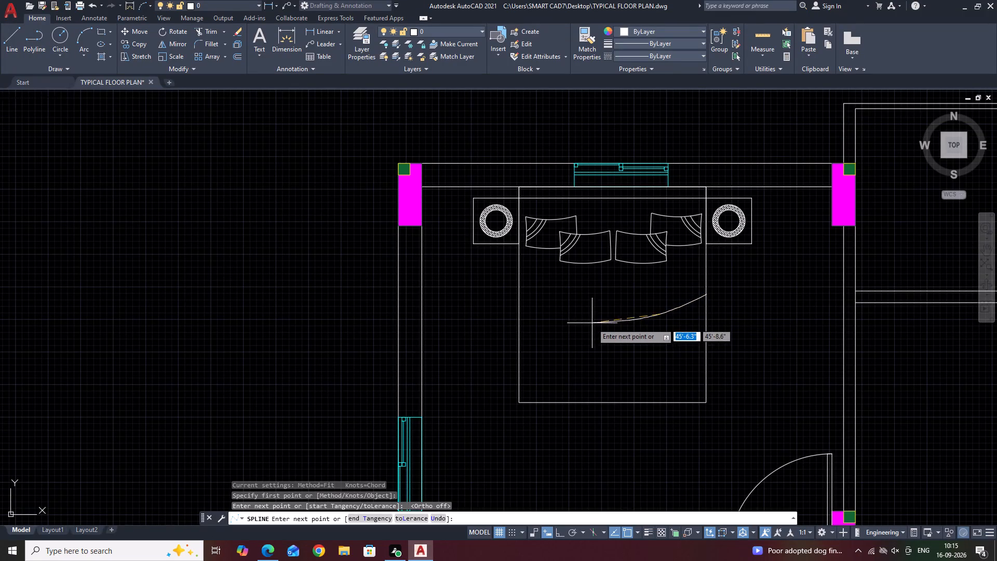
{"action": "left_click", "coordinate": [570, 299]}
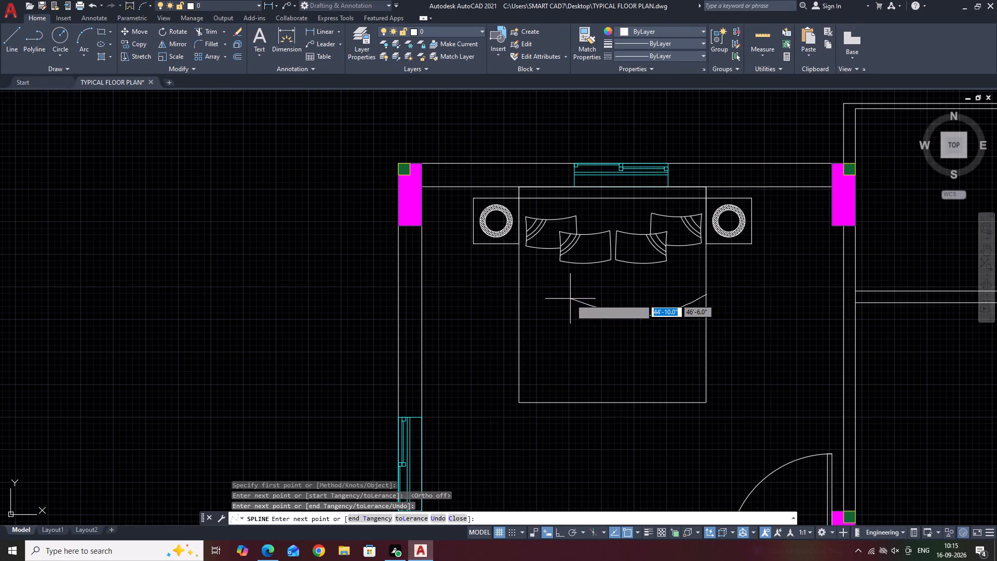
{"action": "left_click", "coordinate": [517, 322]}
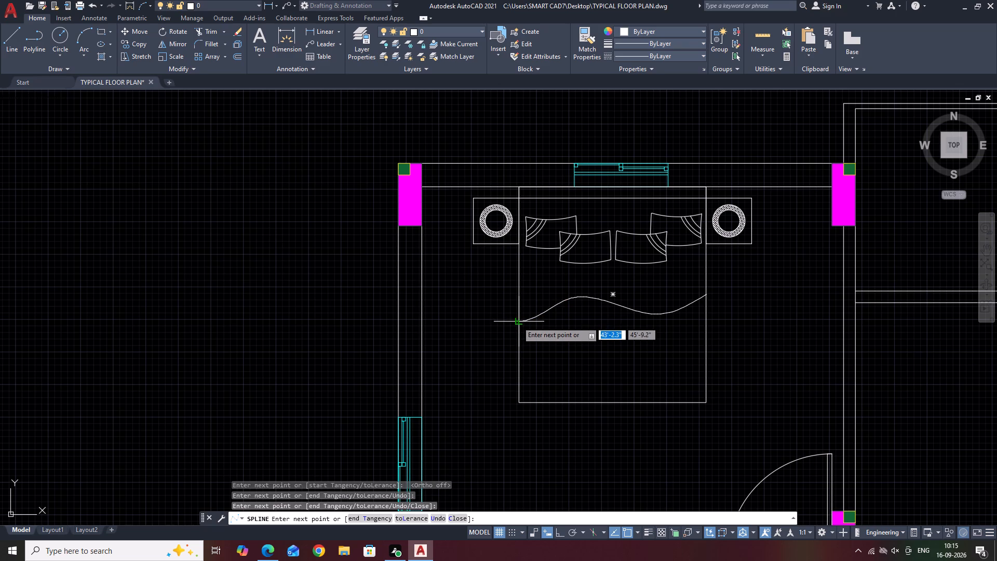
{"action": "key", "text": "Return"}
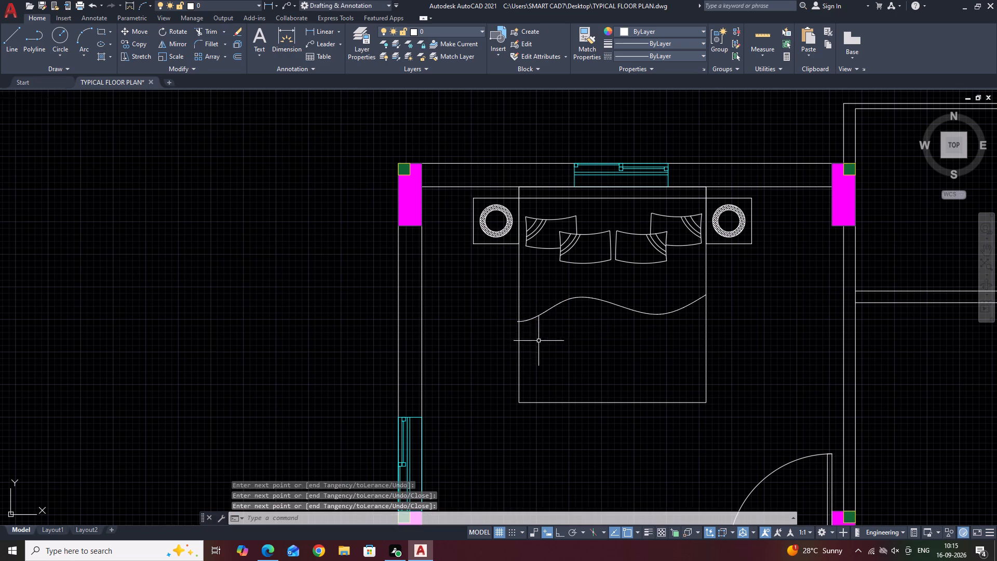
Stretch the spline's west end exactly onto the bed's west edge.
{"action": "scroll", "coordinate": [550, 316], "scroll_direction": "up", "scroll_amount": 3}
{"action": "left_click", "coordinate": [543, 323]}
{"action": "left_click", "coordinate": [534, 293]}
{"action": "scroll", "coordinate": [467, 337], "scroll_direction": "up", "scroll_amount": 2}
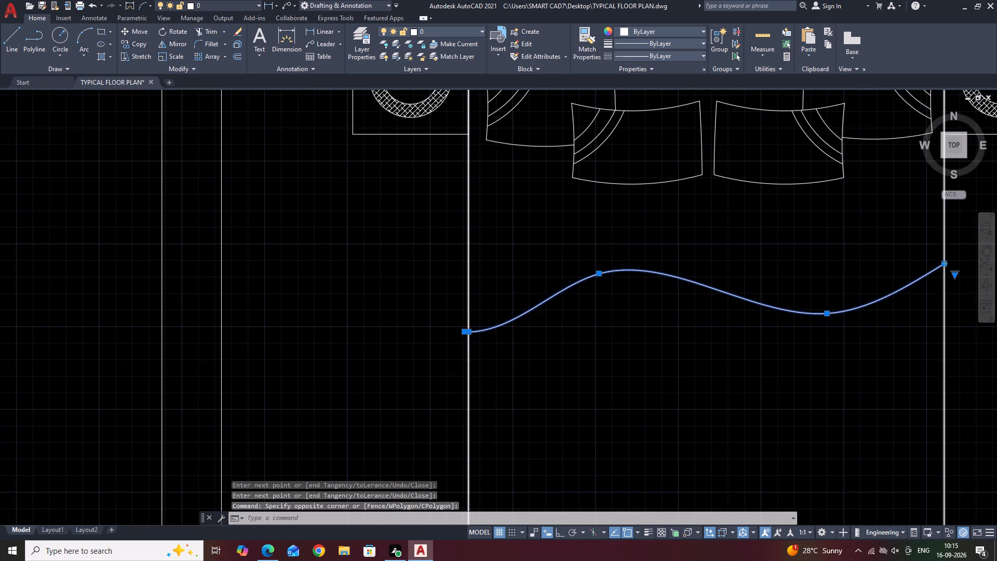
{"action": "scroll", "coordinate": [467, 337], "scroll_direction": "up", "scroll_amount": 3}
{"action": "left_click", "coordinate": [429, 318]}
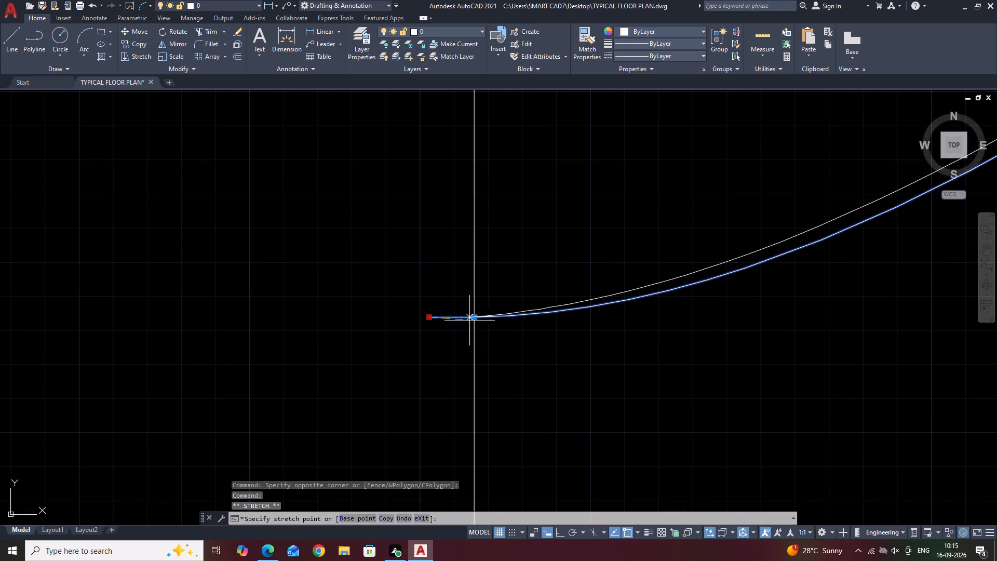
{"action": "left_click", "coordinate": [474, 319]}
{"action": "scroll", "coordinate": [474, 319], "scroll_direction": "down", "scroll_amount": 5}
{"action": "key", "text": "Escape"}
{"action": "scroll", "coordinate": [637, 338], "scroll_direction": "down", "scroll_amount": 6}
{"action": "key", "text": "Escape"}
{"action": "scroll", "coordinate": [659, 339], "scroll_direction": "down", "scroll_amount": 3}
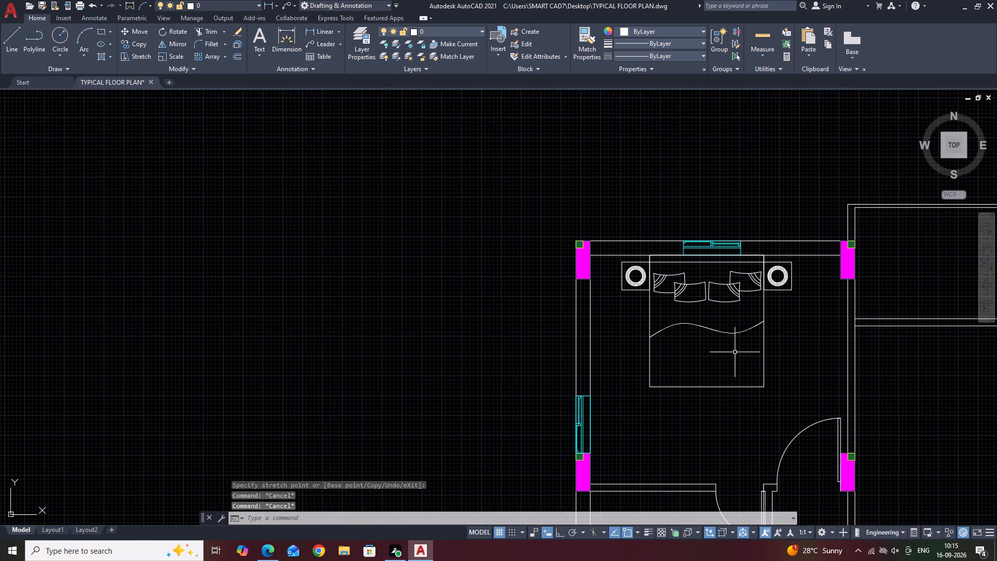
Draw a small three-point arc curving southeast from the spline's west end as the blanket's folded corner.
{"action": "middle_click_drag", "start_coordinate": [731, 345], "coordinate": [645, 288]}
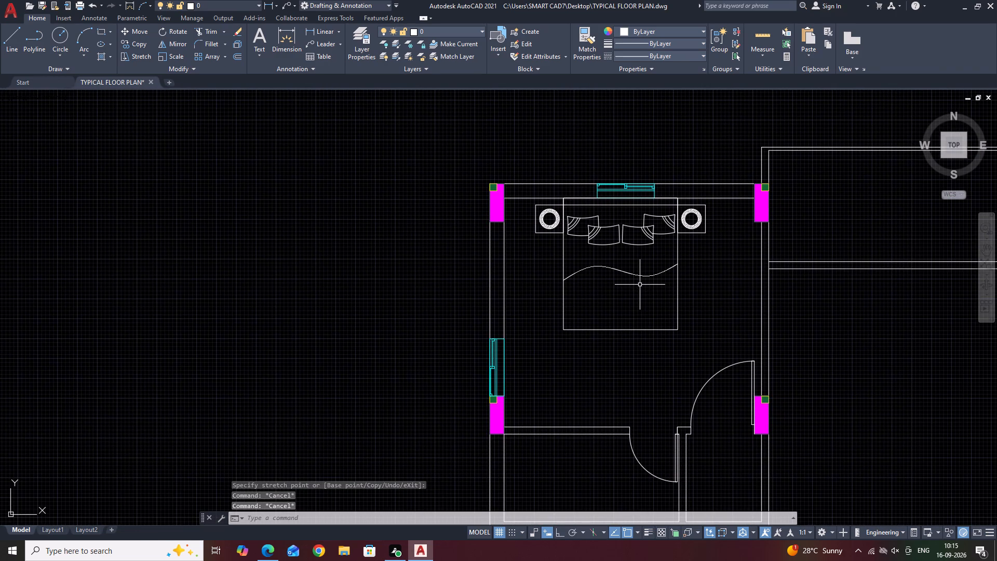
{"action": "key", "text": "a"}
{"action": "key", "text": "space"}
{"action": "scroll", "coordinate": [564, 284], "scroll_direction": "up", "scroll_amount": 4}
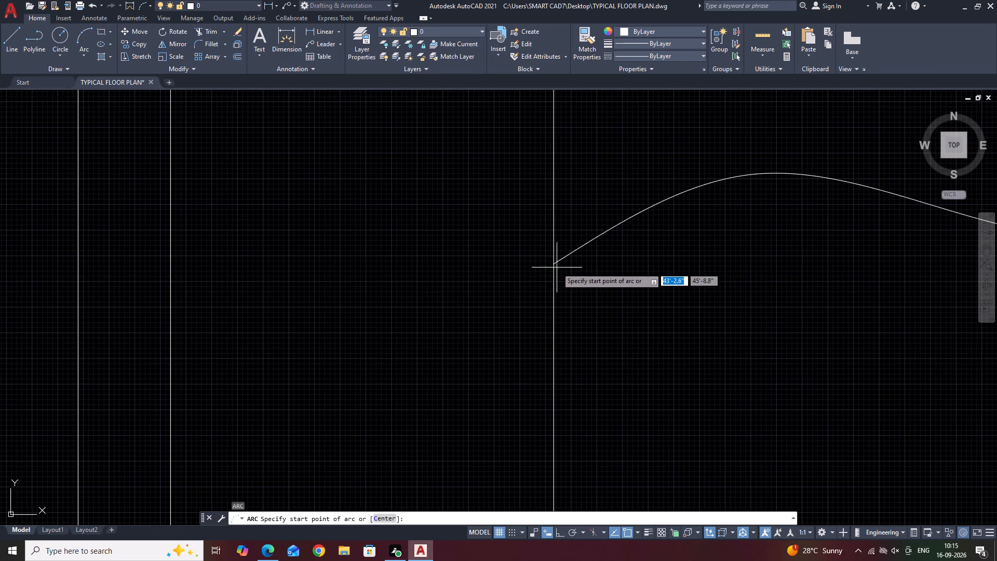
{"action": "left_click", "coordinate": [553, 264]}
{"action": "left_click", "coordinate": [609, 301]}
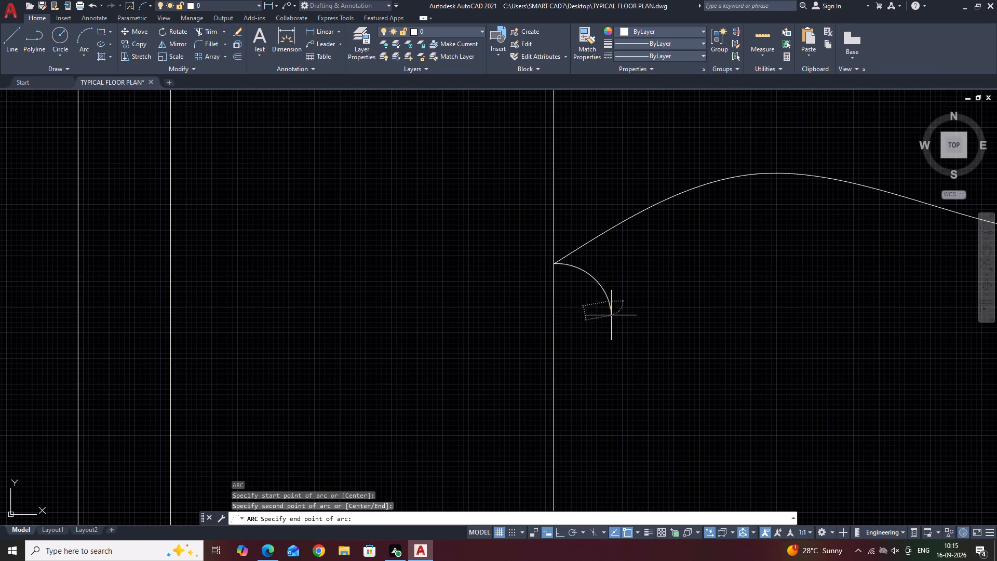
{"action": "left_click", "coordinate": [611, 315]}
Draw a three-point arc from the small arc's free end up to the spline, closing the blanket fold.
{"action": "scroll", "coordinate": [634, 266], "scroll_direction": "down", "scroll_amount": 4}
{"action": "middle_click_drag", "start_coordinate": [700, 268], "coordinate": [615, 297]}
{"action": "scroll", "coordinate": [562, 311], "scroll_direction": "up", "scroll_amount": 3}
{"action": "middle_click_drag", "start_coordinate": [608, 278], "coordinate": [581, 311]}
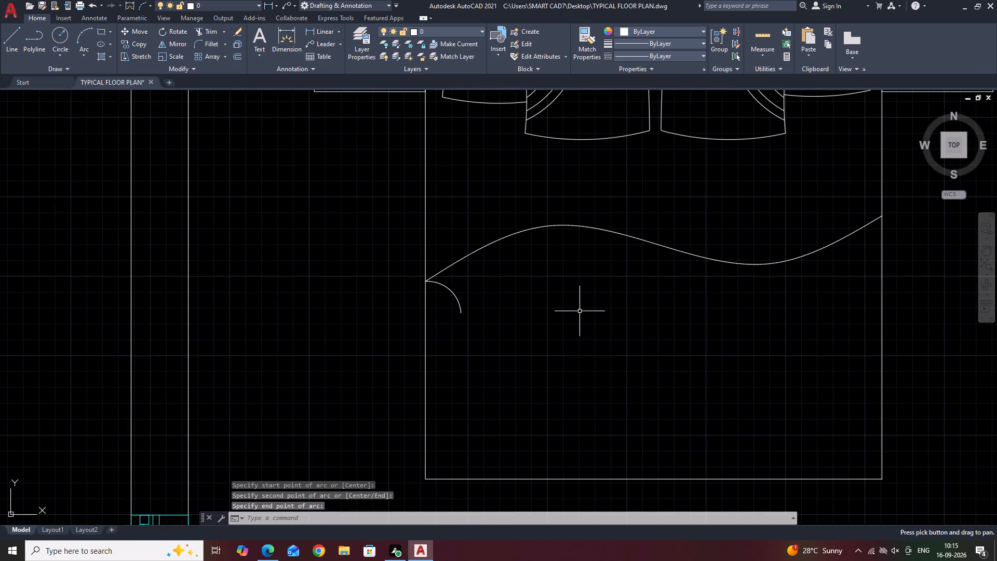
{"action": "key", "text": "space"}
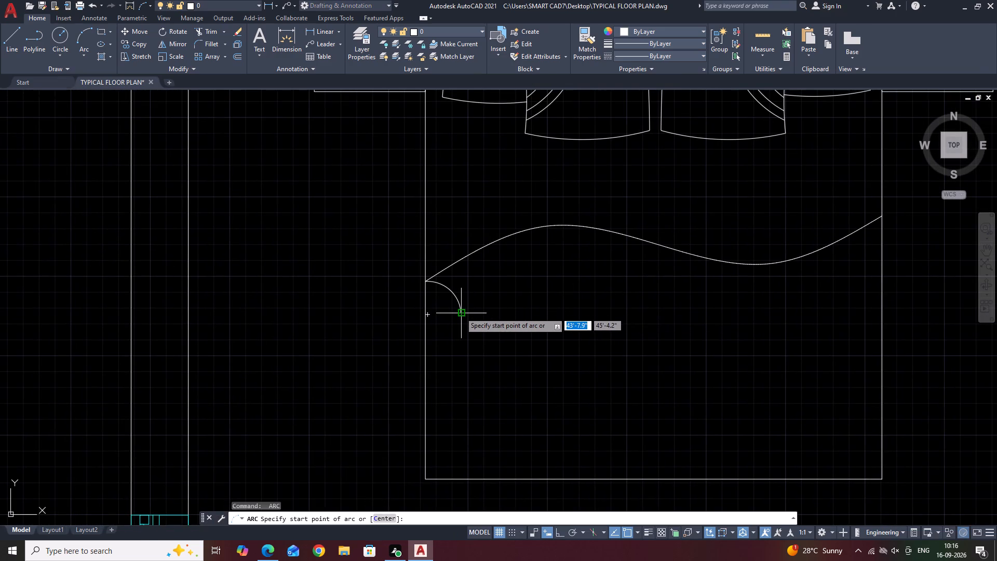
{"action": "left_click", "coordinate": [460, 312]}
{"action": "left_click", "coordinate": [549, 262]}
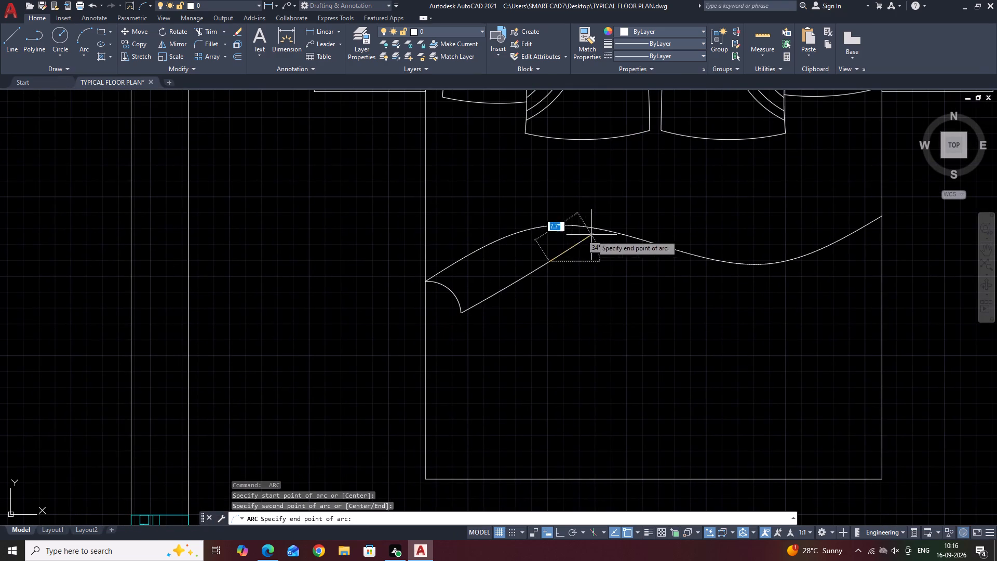
{"action": "left_click", "coordinate": [640, 241]}
Increase the fold arc's curvature by moving its midpoint about 1.8 inches northwest.
{"action": "scroll", "coordinate": [501, 283], "scroll_direction": "up", "scroll_amount": 2}
{"action": "left_click", "coordinate": [555, 280]}
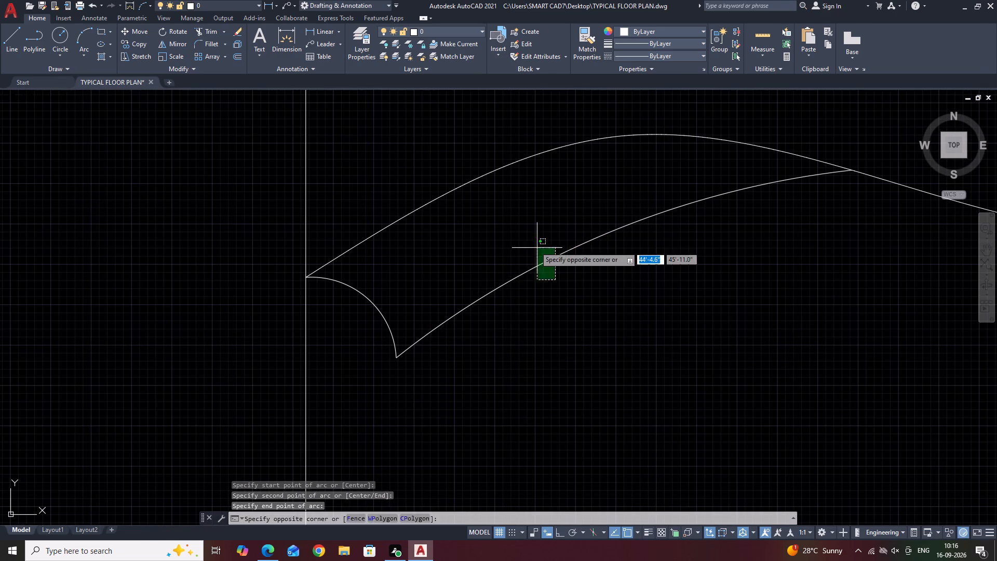
{"action": "left_click", "coordinate": [533, 242]}
{"action": "left_click", "coordinate": [610, 230]}
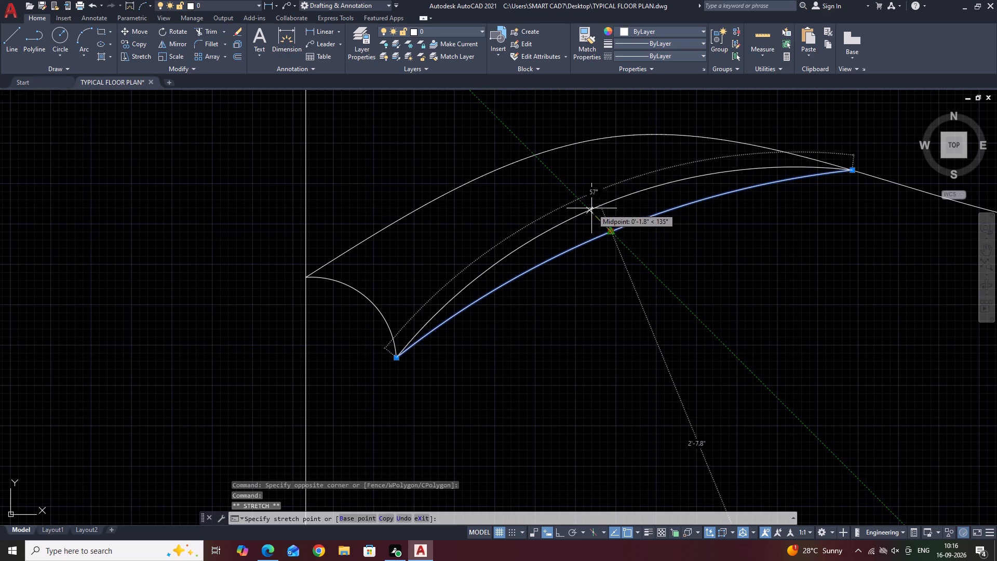
{"action": "left_click", "coordinate": [591, 208]}
{"action": "key", "text": "Escape"}
Draw a vertical line on the blanket from the spline's low point to the bed's south edge.
{"action": "scroll", "coordinate": [593, 215], "scroll_direction": "down", "scroll_amount": 4}
{"action": "middle_click_drag", "start_coordinate": [722, 245], "coordinate": [671, 287]}
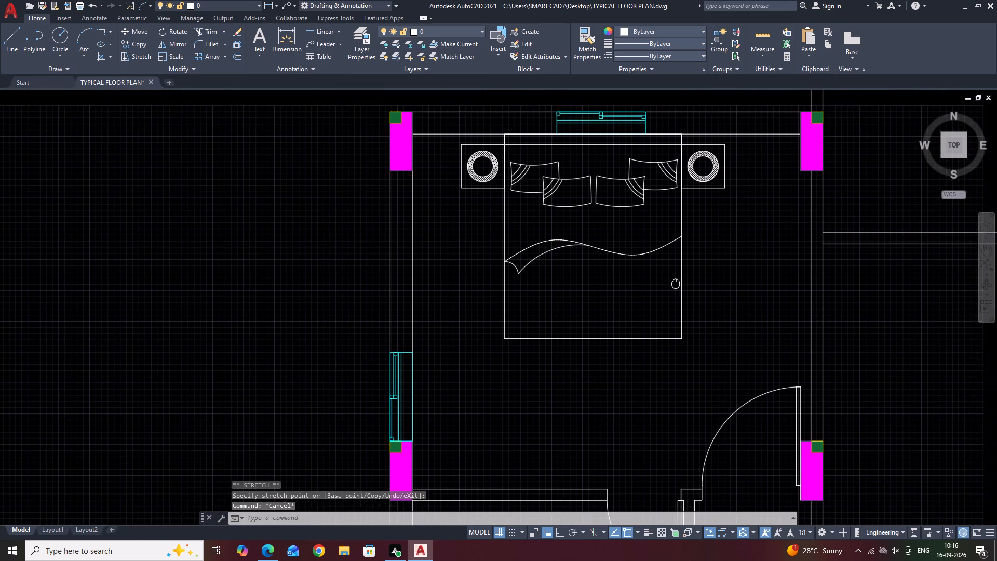
{"action": "middle_click_drag", "start_coordinate": [671, 287], "coordinate": [678, 298]}
{"action": "middle_click_drag", "start_coordinate": [709, 306], "coordinate": [673, 284]}
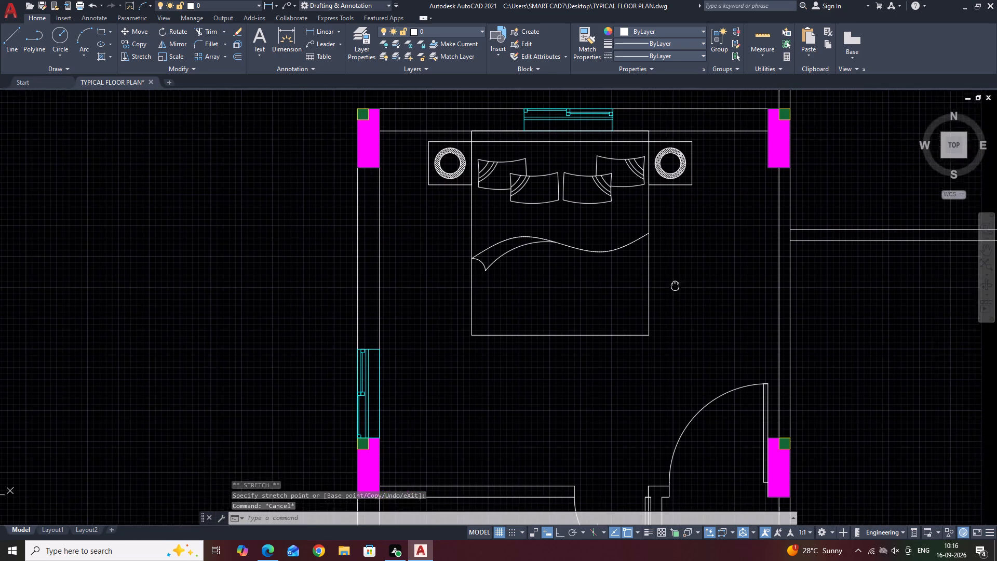
{"action": "middle_click_drag", "start_coordinate": [673, 284], "coordinate": [671, 283]}
{"action": "key", "text": "l"}
{"action": "key", "text": "space"}
{"action": "left_click", "coordinate": [594, 248]}
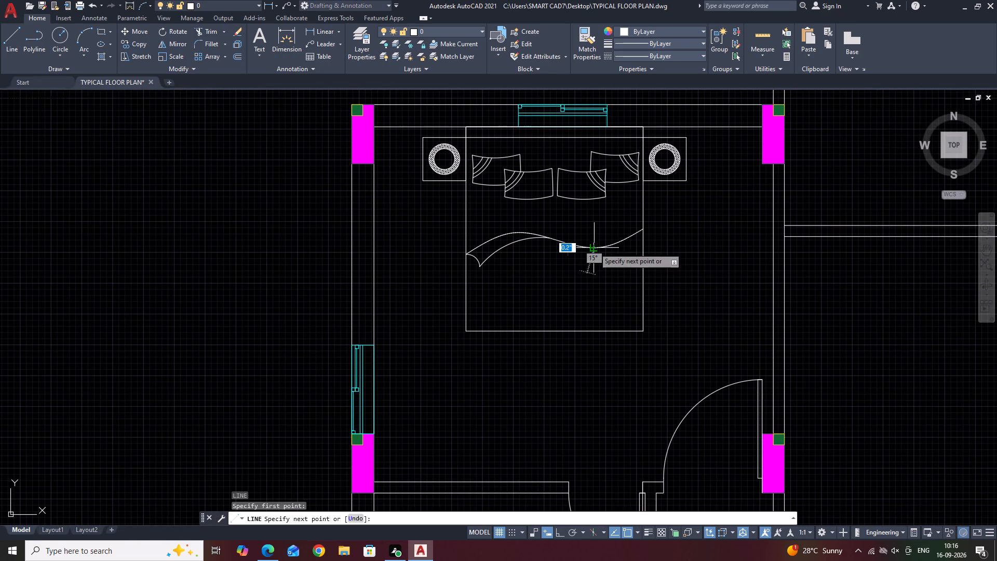
{"action": "left_click", "coordinate": [595, 334]}
{"action": "key", "text": "Escape"}
Offset the vertical blanket line 1 inch to both its west and east sides.
{"action": "left_click", "coordinate": [609, 296]}
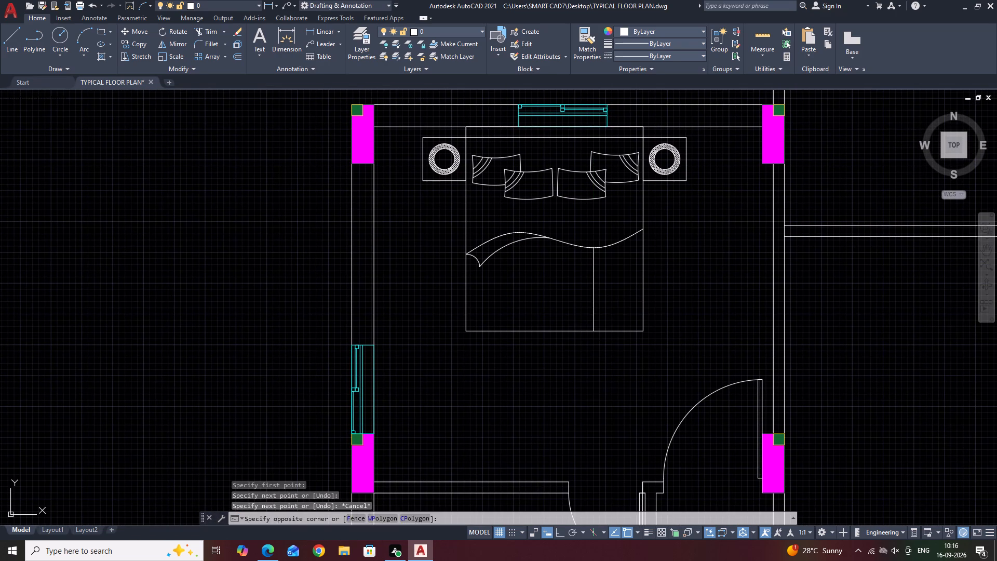
{"action": "left_click", "coordinate": [587, 293]}
{"action": "type", "text": "O 1"}
{"action": "key", "text": "space"}
{"action": "left_click", "coordinate": [565, 299]}
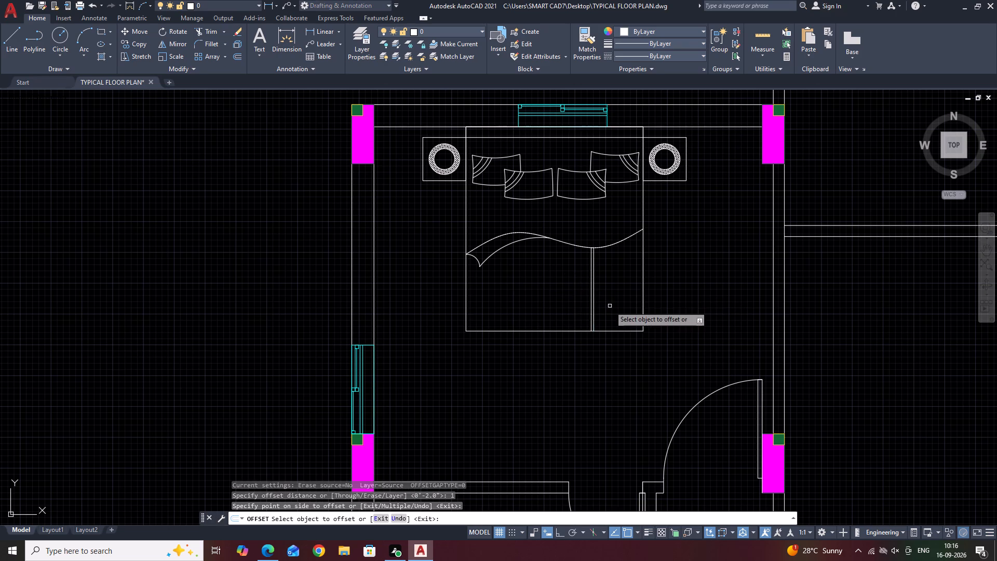
{"action": "scroll", "coordinate": [611, 306], "scroll_direction": "up", "scroll_amount": 1}
{"action": "left_click", "coordinate": [581, 289]}
{"action": "left_click", "coordinate": [624, 296]}
{"action": "key", "text": "Escape"}
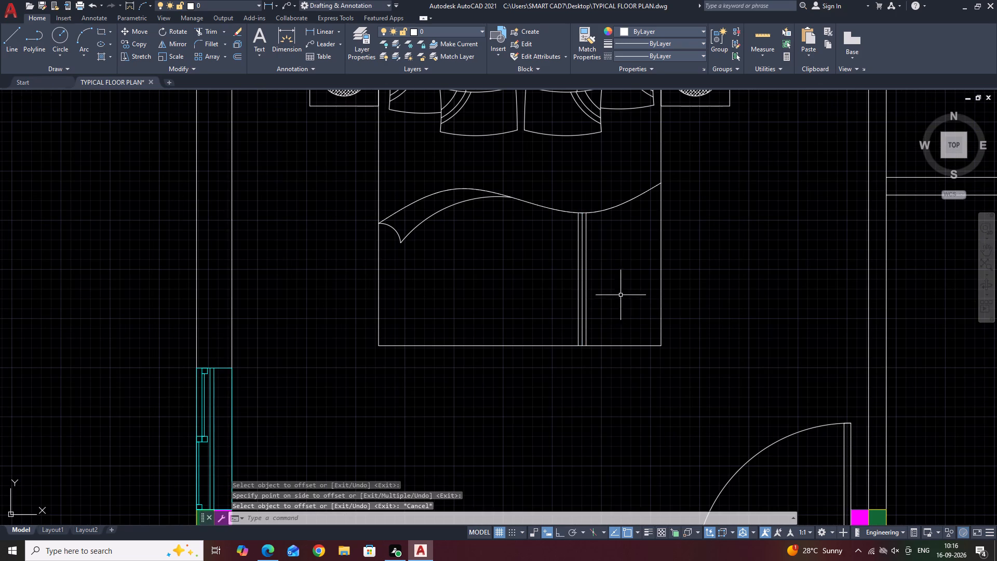
Draw a horizontal line across the bed near its foot, from the west edge to the east edge.
{"action": "middle_click_drag", "start_coordinate": [615, 289], "coordinate": [644, 330]}
{"action": "key", "text": "l"}
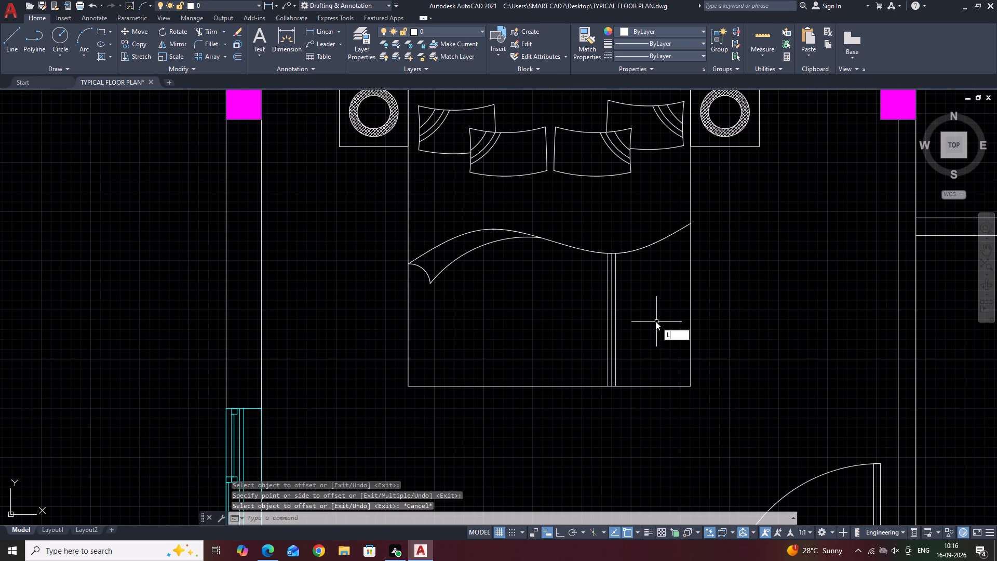
{"action": "key", "text": "space"}
{"action": "left_click", "coordinate": [408, 341]}
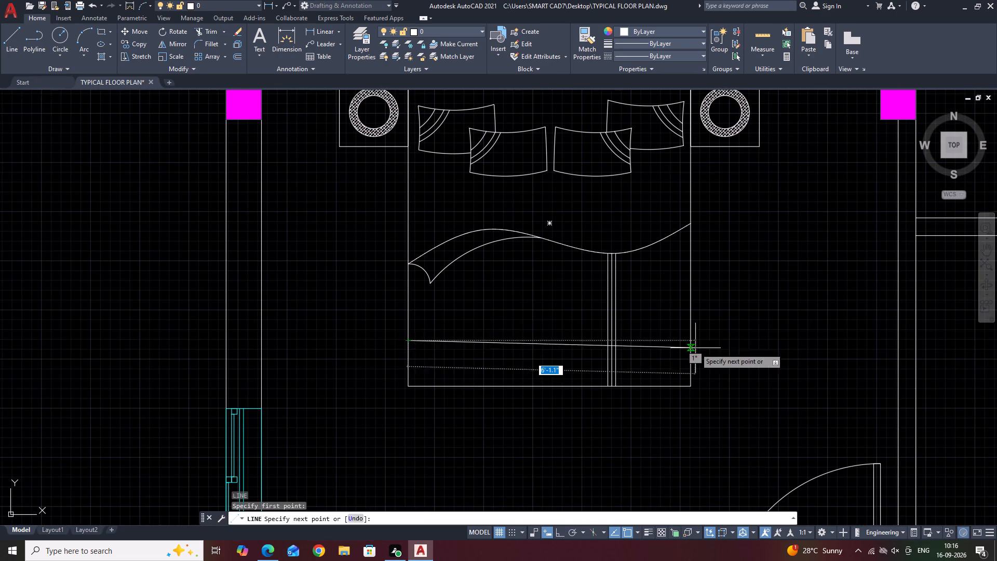
{"action": "left_click", "coordinate": [692, 340]}
{"action": "key", "text": "Escape"}
Offset the horizontal blanket line near the bed's foot 1 inch to both its north and south sides.
{"action": "left_click", "coordinate": [671, 350]}
{"action": "left_click", "coordinate": [656, 324]}
{"action": "type", "text": "O"}
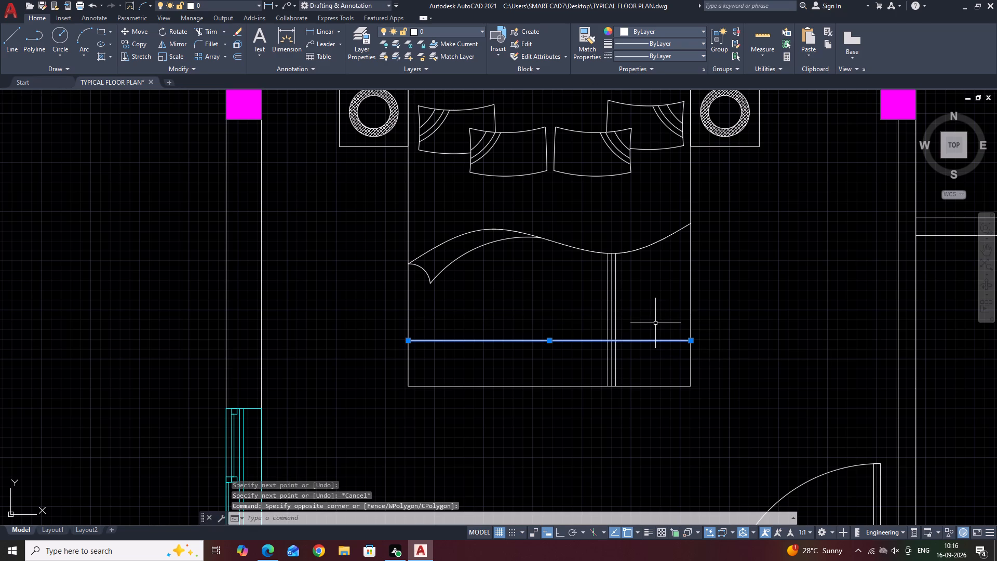
{"action": "key", "text": "space"}
{"action": "key", "text": "space"}
{"action": "left_click", "coordinate": [654, 319]}
{"action": "left_click", "coordinate": [650, 340]}
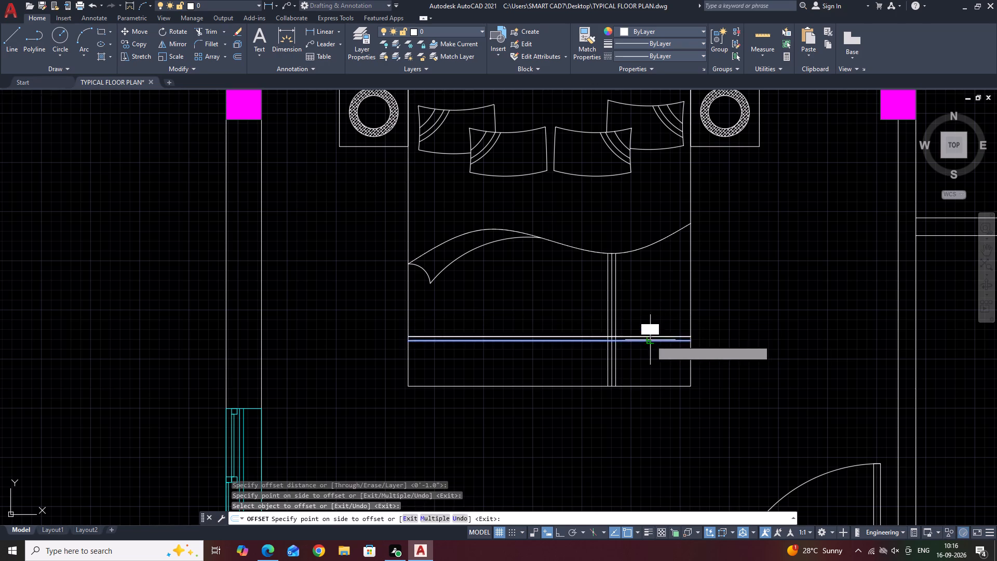
{"action": "left_click", "coordinate": [654, 367]}
{"action": "key", "text": "Escape"}
Draw a rug rectangle about 8 feet wide and 3.5 feet deep, overlapping and extending beyond the bed's foot.
{"action": "middle_click_drag", "start_coordinate": [731, 389], "coordinate": [709, 268]}
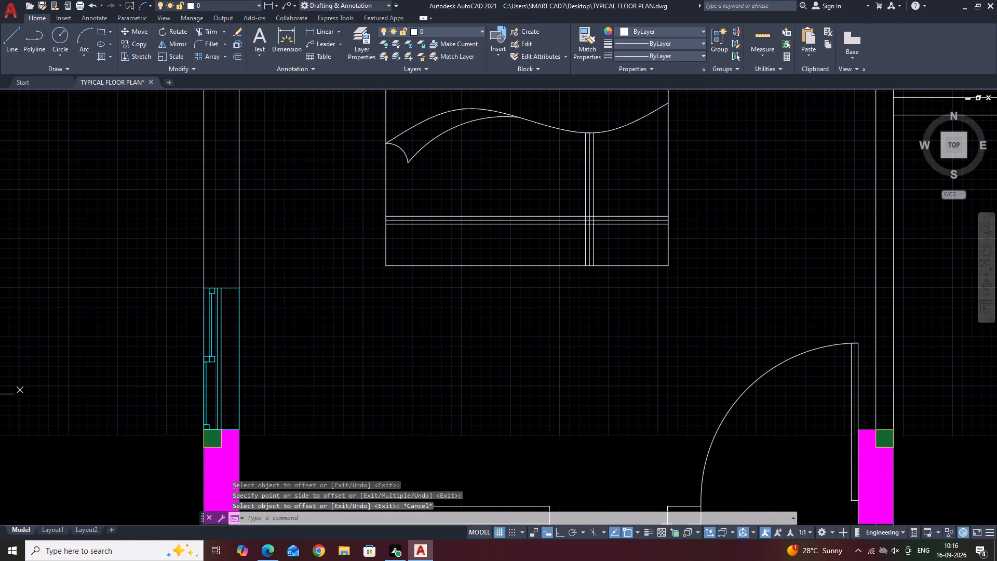
{"action": "scroll", "coordinate": [644, 322], "scroll_direction": "down", "scroll_amount": 1}
{"action": "middle_click_drag", "start_coordinate": [789, 327], "coordinate": [815, 386]}
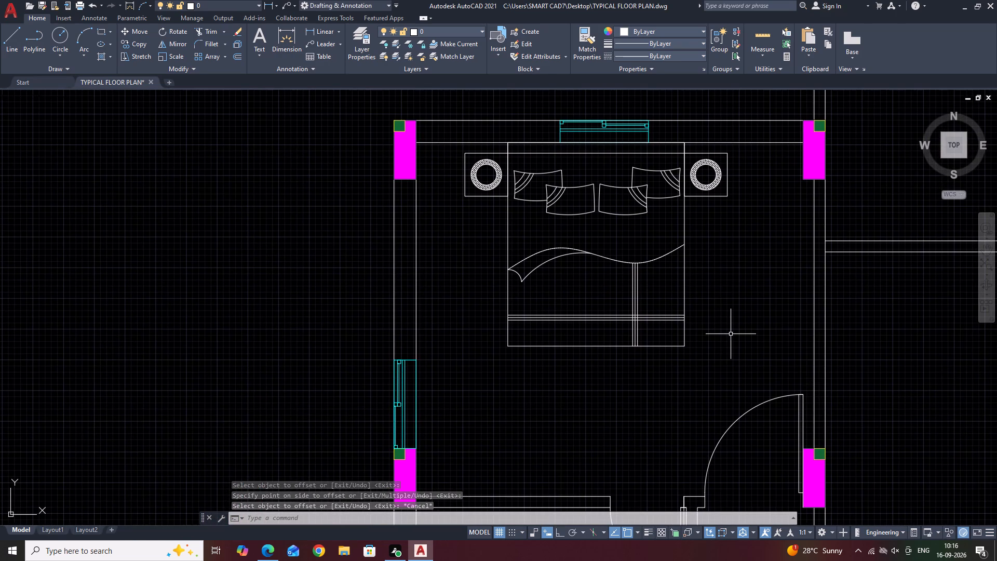
{"action": "key", "text": "t"}
{"action": "key", "text": "Escape"}
{"action": "type", "text": "REC"}
{"action": "key", "text": "space"}
{"action": "left_click", "coordinate": [474, 288]}
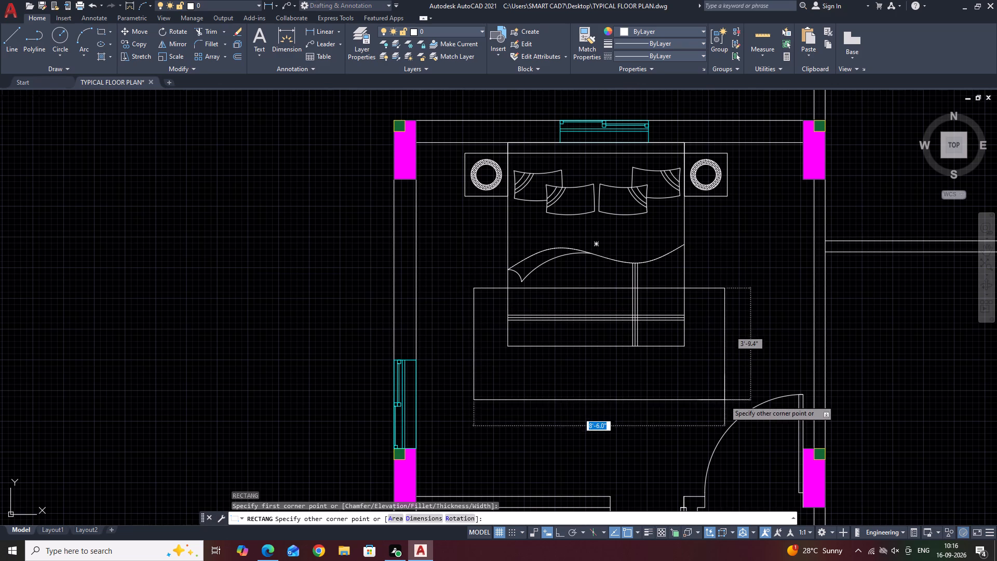
{"action": "left_click", "coordinate": [715, 394]}
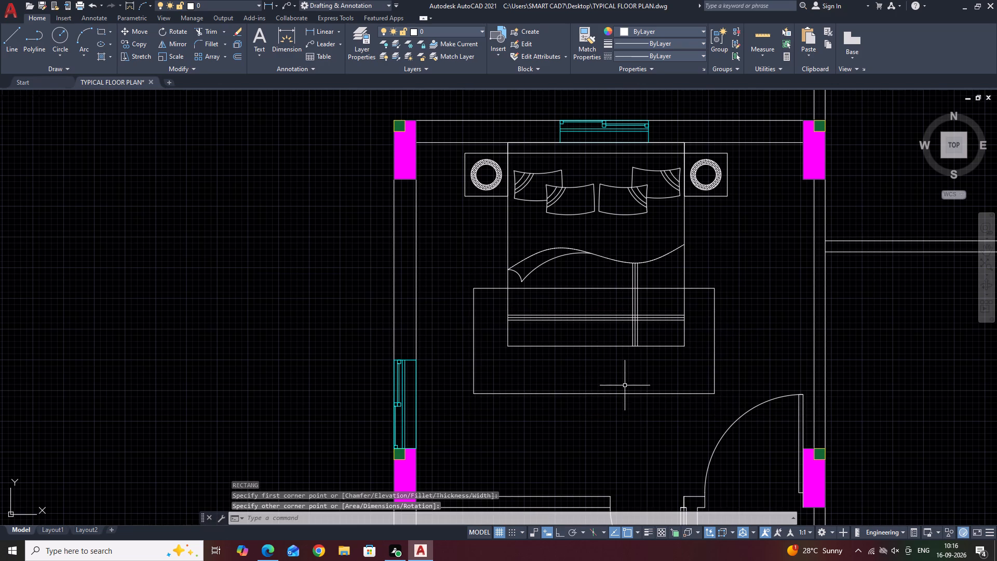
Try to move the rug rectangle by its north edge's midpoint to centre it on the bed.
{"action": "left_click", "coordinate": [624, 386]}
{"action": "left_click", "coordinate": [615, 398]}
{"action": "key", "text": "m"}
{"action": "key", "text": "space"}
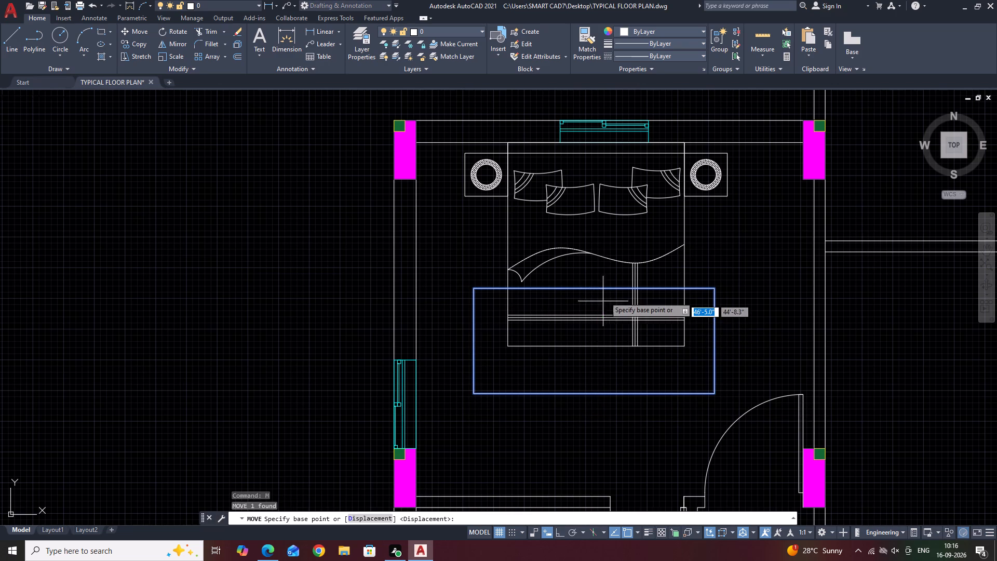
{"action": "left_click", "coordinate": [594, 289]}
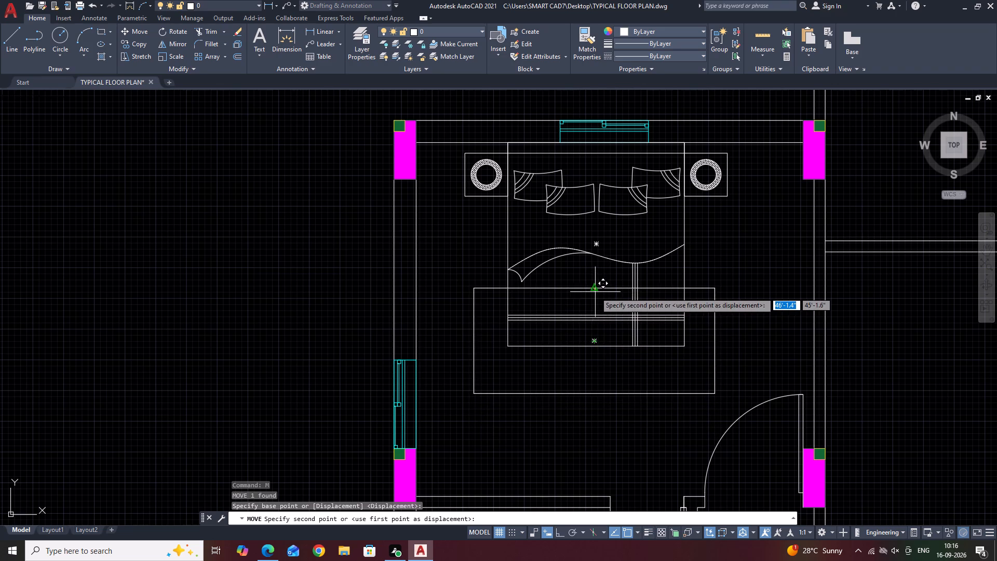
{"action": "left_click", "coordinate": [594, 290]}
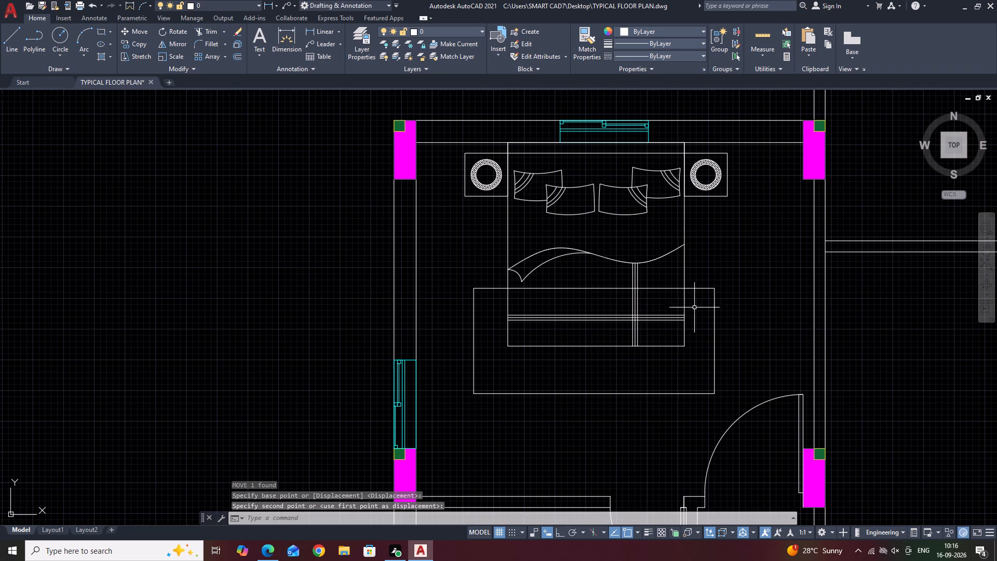
Trim the rug's north edge inside the bed and delete the short leftover piece between the vertical blanket stripes.
{"action": "type", "text": "TR"}
{"action": "key", "text": "space"}
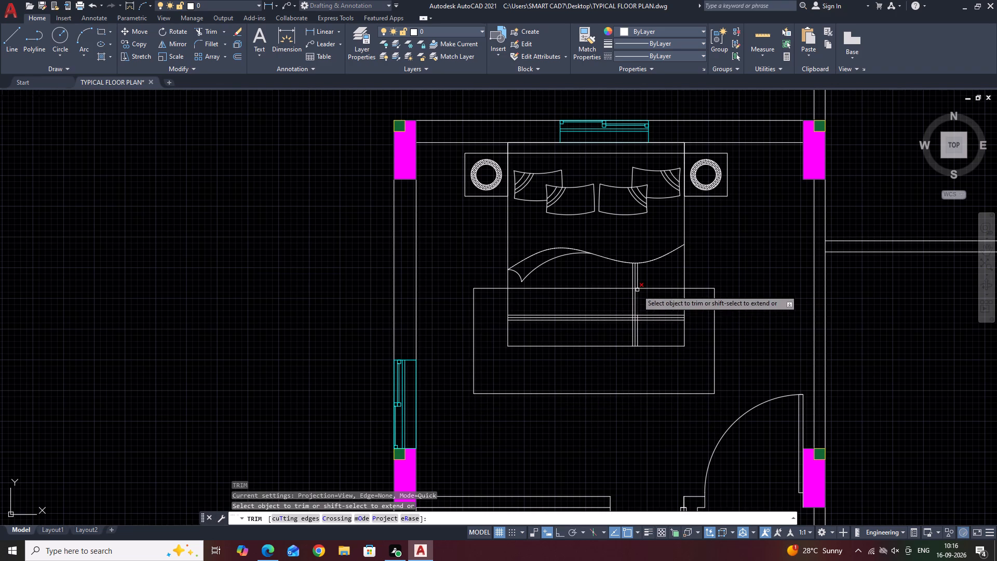
{"action": "left_click", "coordinate": [611, 288]}
{"action": "scroll", "coordinate": [649, 289], "scroll_direction": "up", "scroll_amount": 2}
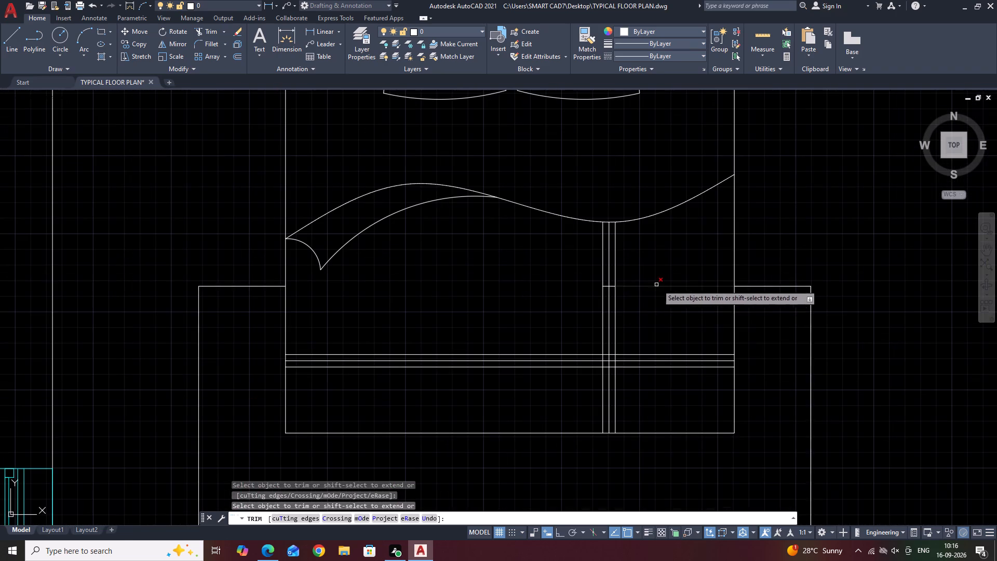
{"action": "left_click", "coordinate": [662, 283]}
{"action": "left_click", "coordinate": [655, 310]}
{"action": "key", "text": "Escape"}
{"action": "left_click", "coordinate": [576, 275]}
{"action": "left_click", "coordinate": [637, 311]}
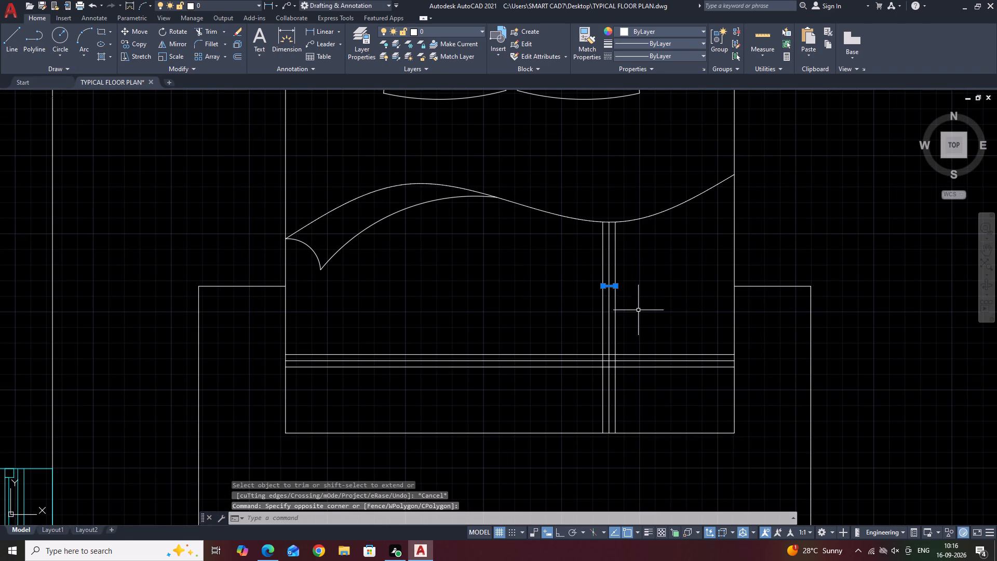
{"action": "key", "text": "Delete"}
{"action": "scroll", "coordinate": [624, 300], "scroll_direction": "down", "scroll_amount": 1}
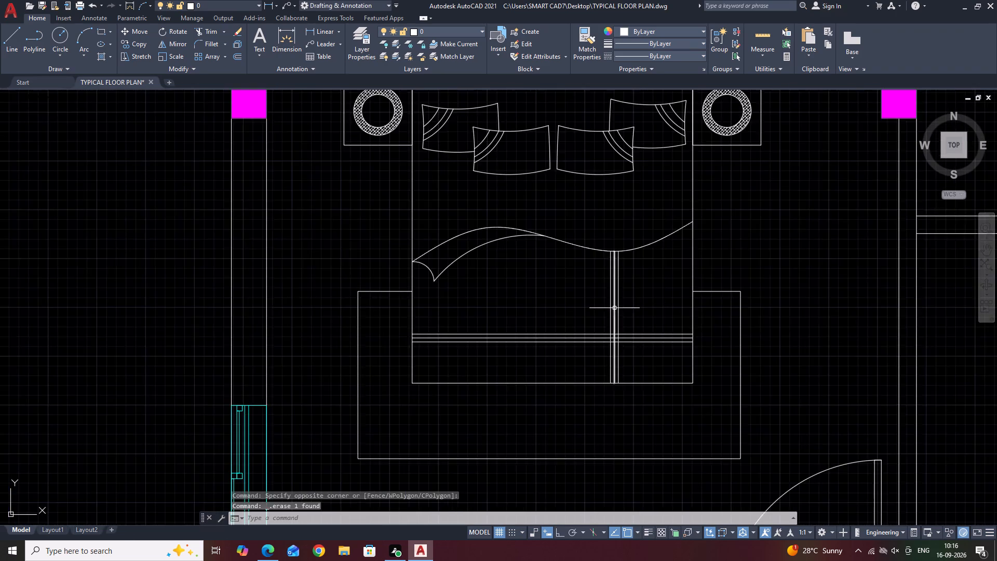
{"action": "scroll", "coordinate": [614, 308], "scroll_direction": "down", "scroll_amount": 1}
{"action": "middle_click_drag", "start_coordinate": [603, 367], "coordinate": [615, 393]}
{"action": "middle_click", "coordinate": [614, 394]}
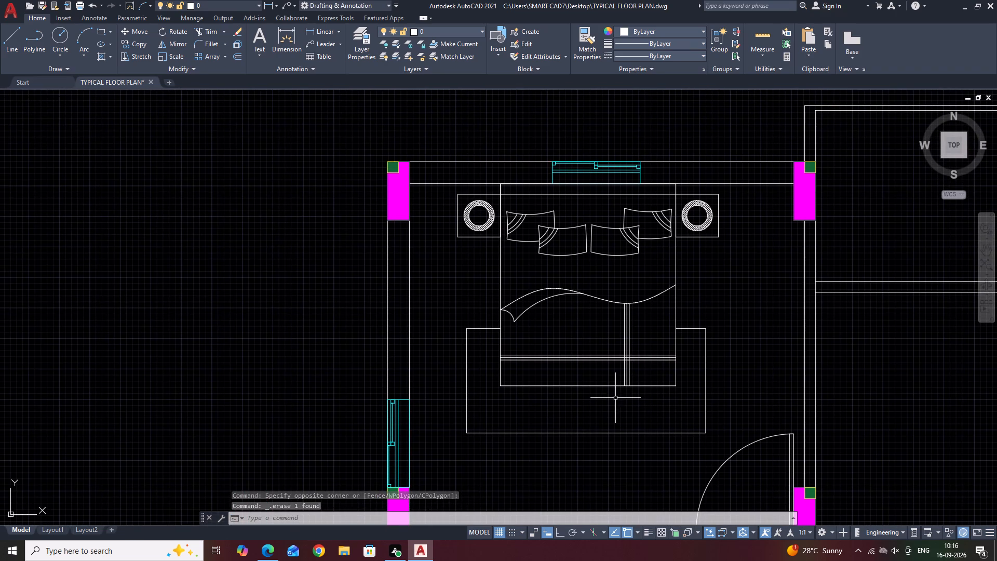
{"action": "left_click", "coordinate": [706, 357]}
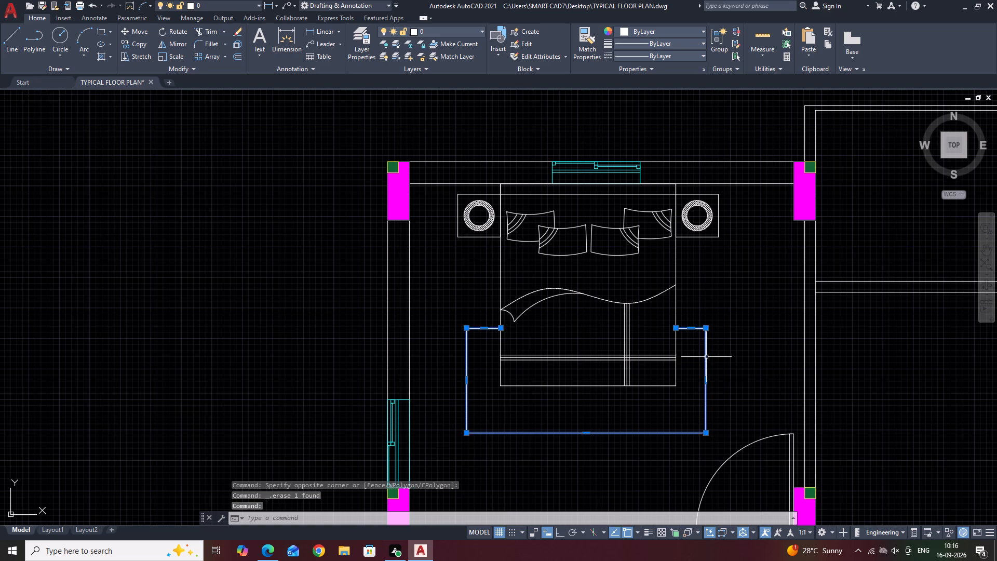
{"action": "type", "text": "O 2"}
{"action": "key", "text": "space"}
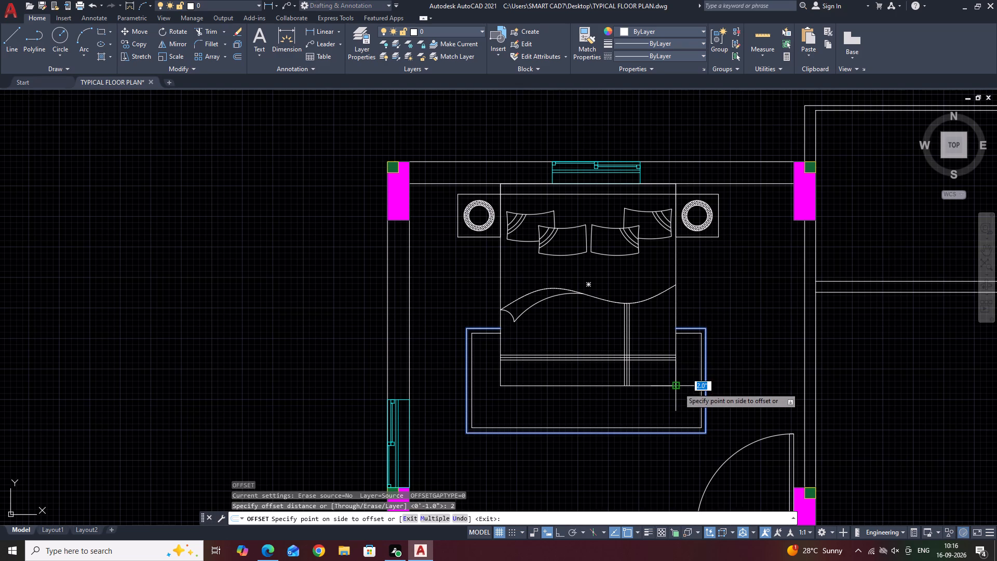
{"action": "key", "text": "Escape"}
Offset the rug outline 4 inches inward to form its border.
{"action": "left_click", "coordinate": [709, 359]}
{"action": "left_click", "coordinate": [695, 369]}
{"action": "type", "text": "O 4"}
{"action": "key", "text": "space"}
{"action": "left_click", "coordinate": [688, 395]}
{"action": "key", "text": "Escape"}
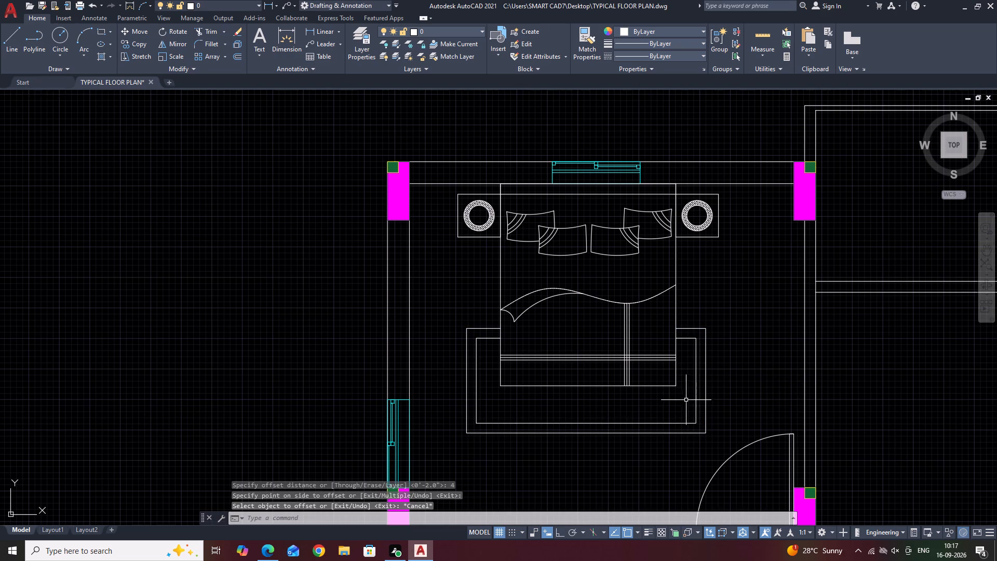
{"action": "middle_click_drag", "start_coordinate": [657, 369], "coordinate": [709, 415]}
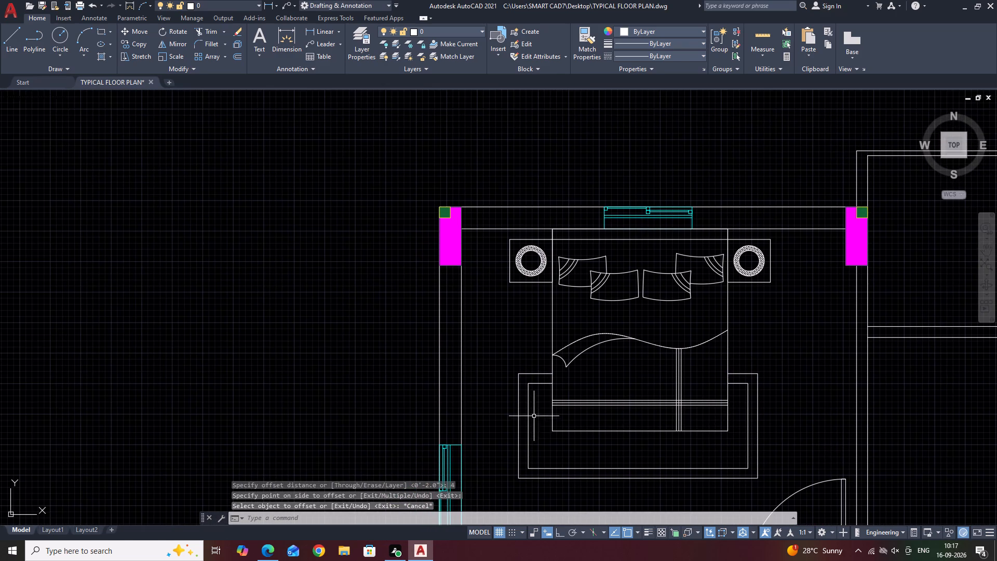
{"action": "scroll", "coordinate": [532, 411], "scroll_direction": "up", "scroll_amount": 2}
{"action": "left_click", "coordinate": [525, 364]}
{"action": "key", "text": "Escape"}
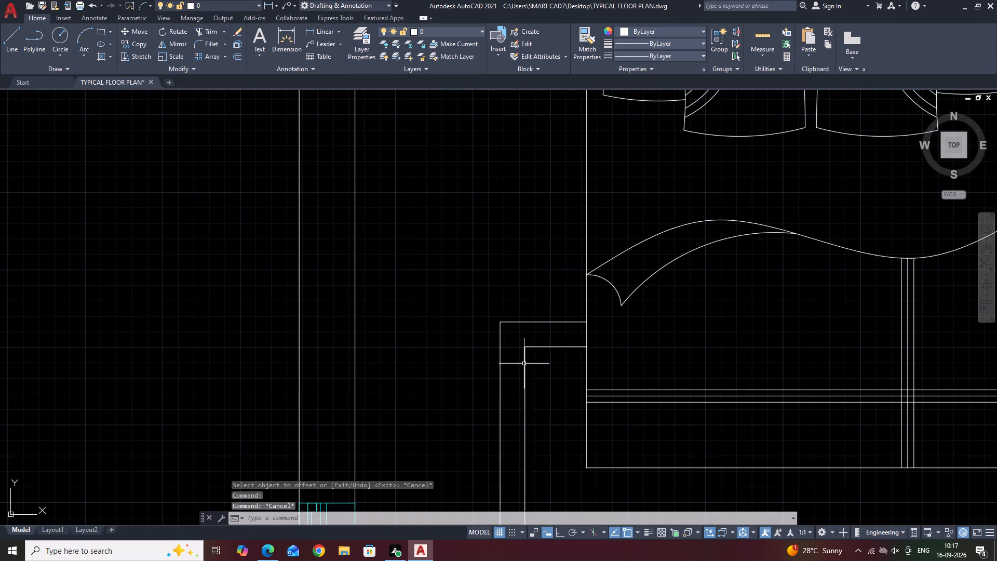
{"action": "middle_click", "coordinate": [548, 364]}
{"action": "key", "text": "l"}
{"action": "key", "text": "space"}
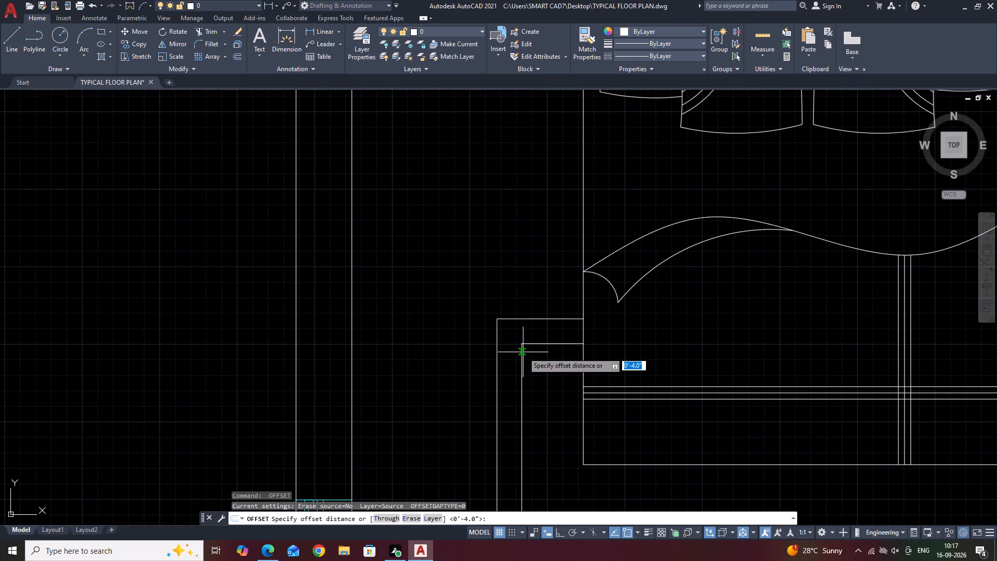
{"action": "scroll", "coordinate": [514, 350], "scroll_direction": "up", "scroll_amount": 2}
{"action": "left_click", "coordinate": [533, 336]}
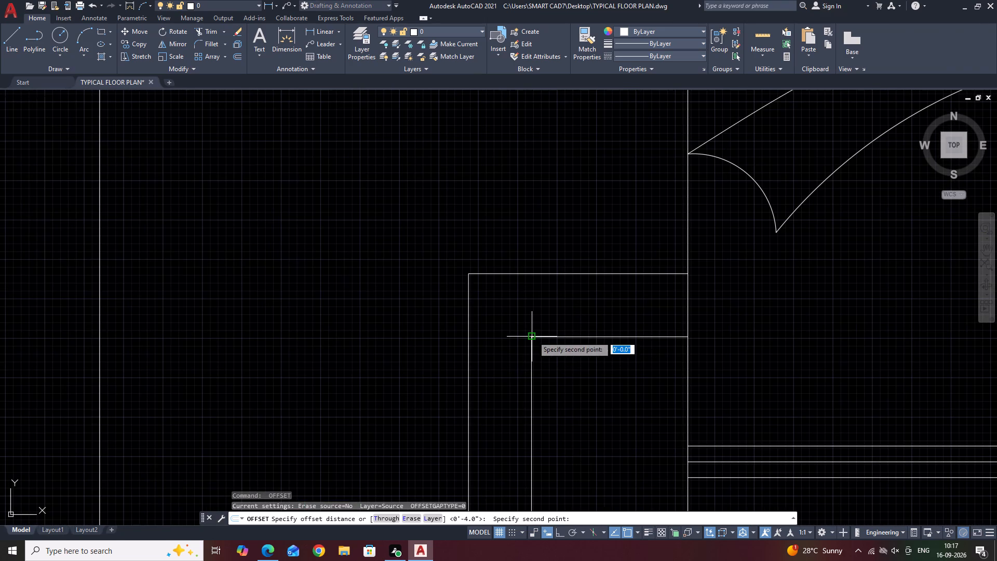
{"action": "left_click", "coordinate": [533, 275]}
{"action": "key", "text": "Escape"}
Draw two lines from the inner rug outline's northwest corner, north and west to the outer outline.
{"action": "type", "text": "L"}
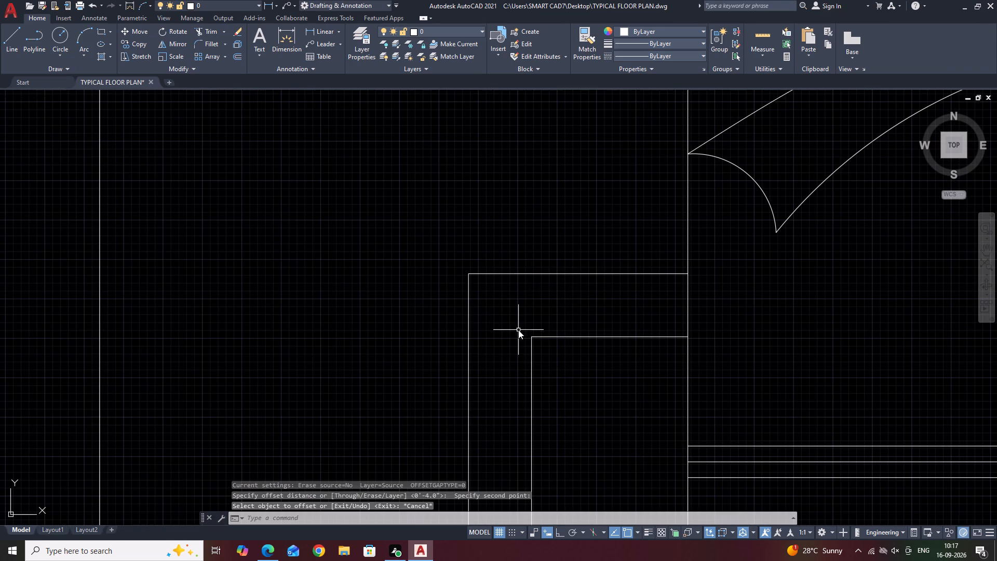
{"action": "key", "text": "space"}
{"action": "left_click", "coordinate": [530, 339]}
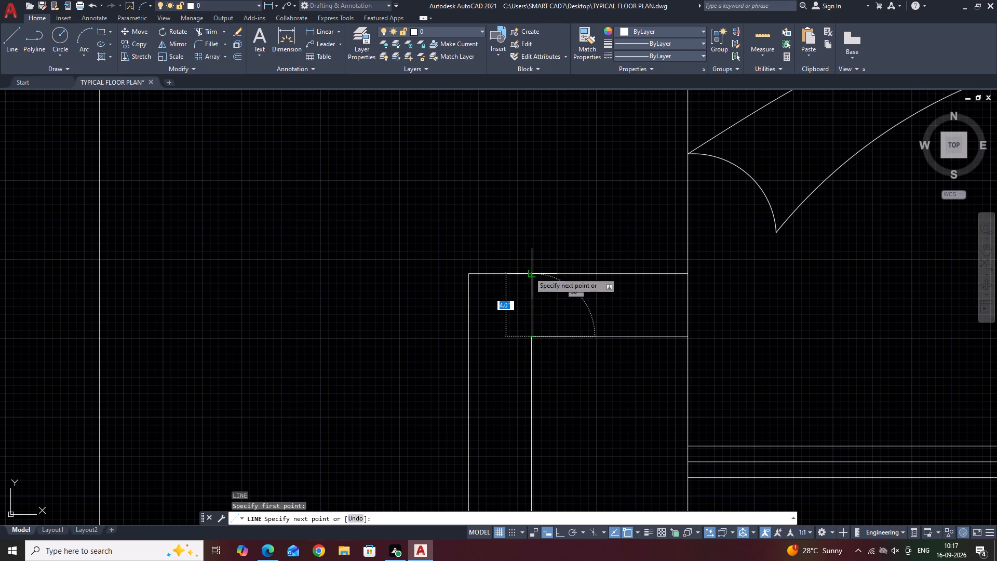
{"action": "left_click", "coordinate": [529, 273]}
{"action": "key", "text": "Escape"}
{"action": "type", "text": "L"}
{"action": "key", "text": "space"}
{"action": "left_click", "coordinate": [532, 338]}
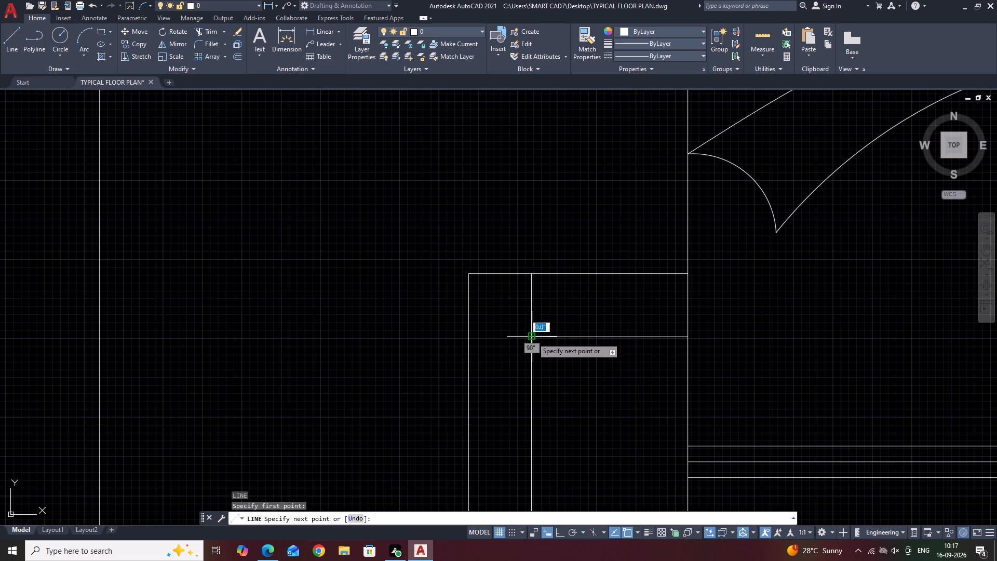
{"action": "left_click", "coordinate": [465, 336]}
{"action": "scroll", "coordinate": [390, 232], "scroll_direction": "down", "scroll_amount": 4}
{"action": "key", "text": "Escape"}
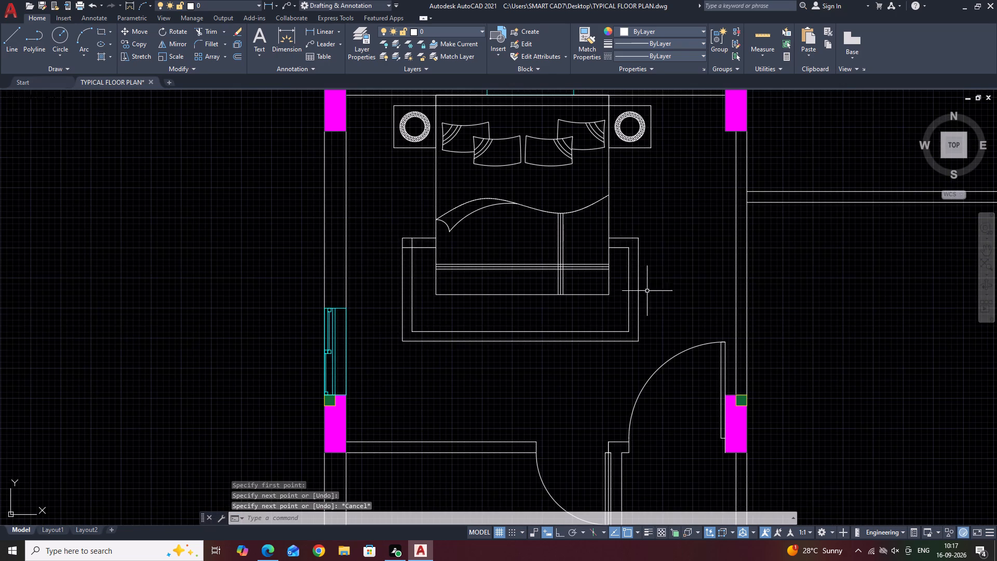
Draw two lines from the inner rug outline's northeast corner, east and north to the outer outline.
{"action": "scroll", "coordinate": [650, 258], "scroll_direction": "up", "scroll_amount": 2}
{"action": "key", "text": "space"}
{"action": "scroll", "coordinate": [588, 235], "scroll_direction": "up", "scroll_amount": 3}
{"action": "left_click", "coordinate": [599, 226]}
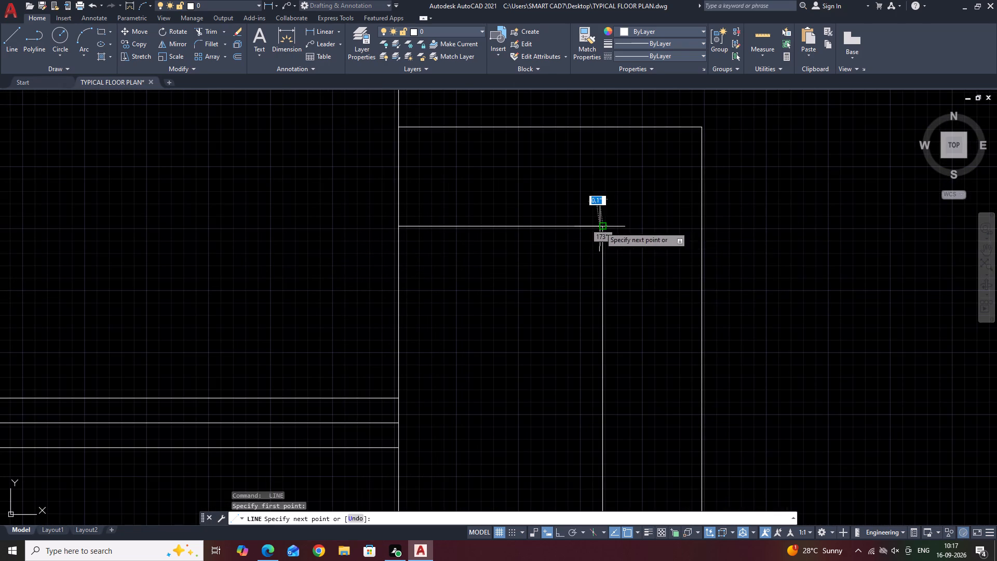
{"action": "left_click", "coordinate": [701, 226]}
{"action": "key", "text": "Escape"}
{"action": "key", "text": "space"}
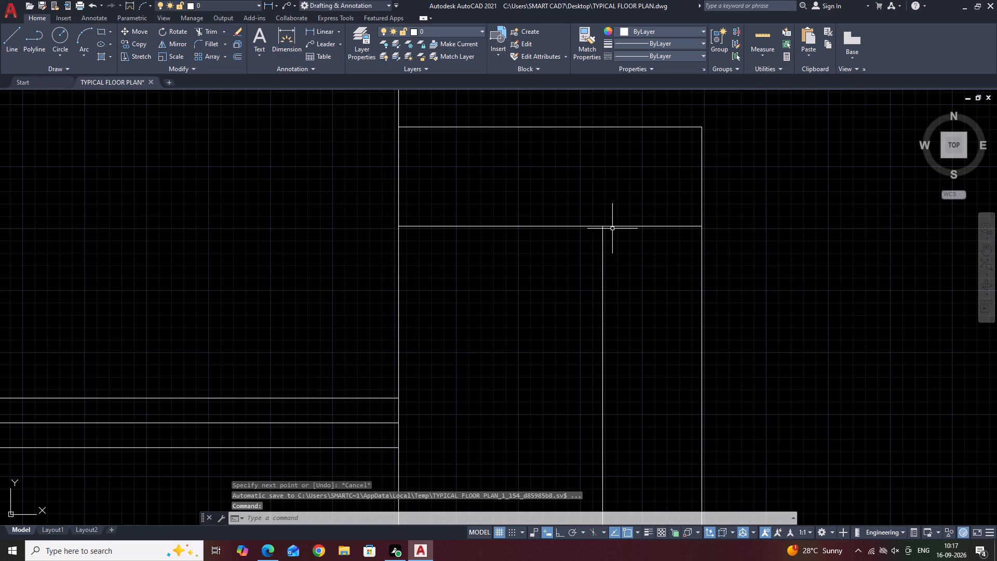
{"action": "left_click", "coordinate": [599, 229]}
{"action": "left_click", "coordinate": [603, 126]}
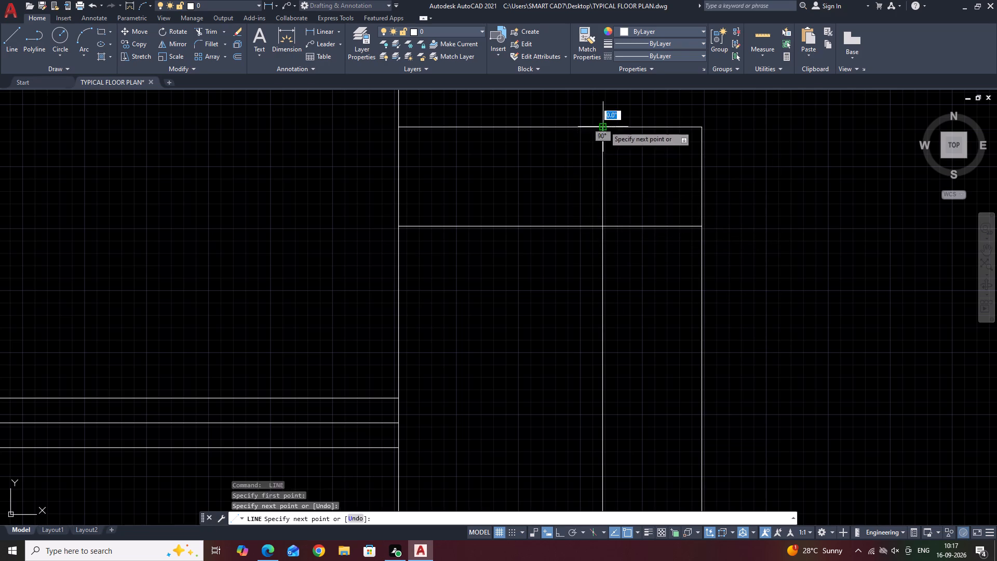
{"action": "key", "text": "Escape"}
Start a hatch with the ANSI37 pattern and fill the rug's inner area around the foot of the bed.
{"action": "scroll", "coordinate": [673, 213], "scroll_direction": "down", "scroll_amount": 1}
{"action": "middle_click_drag", "start_coordinate": [728, 249], "coordinate": [700, 227]}
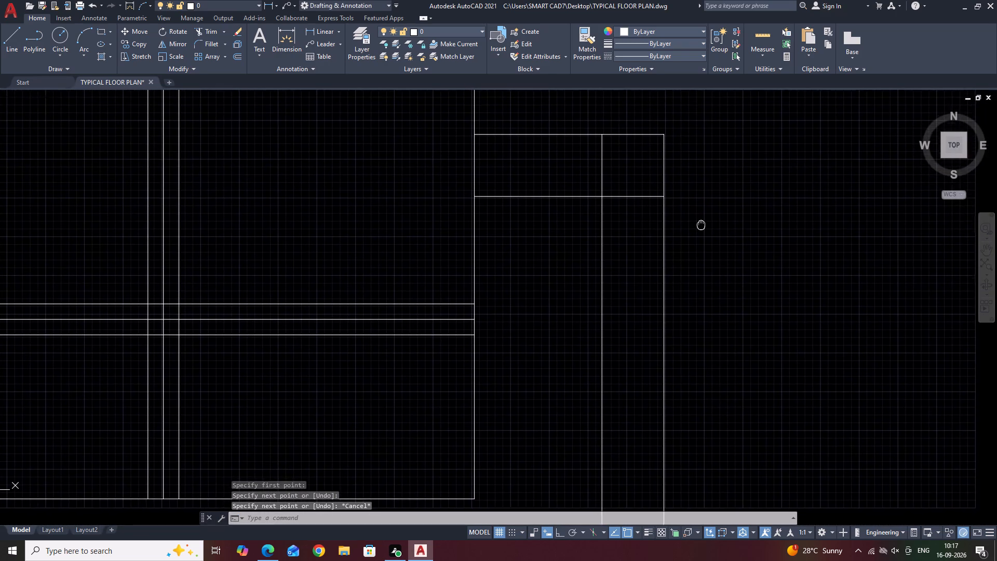
{"action": "middle_click_drag", "start_coordinate": [700, 227], "coordinate": [690, 260]}
{"action": "scroll", "coordinate": [682, 254], "scroll_direction": "down", "scroll_amount": 2}
{"action": "middle_click_drag", "start_coordinate": [682, 254], "coordinate": [715, 255]}
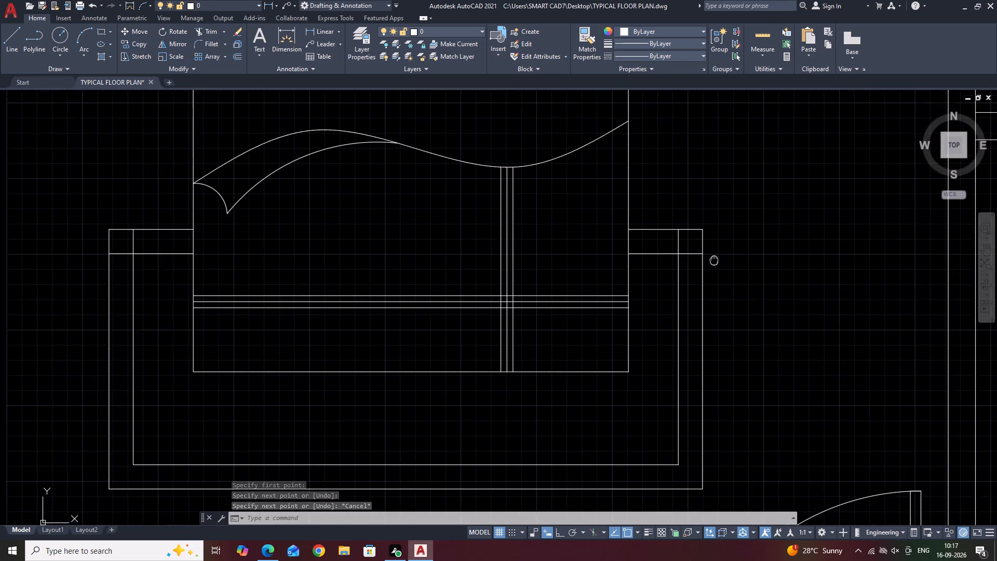
{"action": "middle_click_drag", "start_coordinate": [715, 255], "coordinate": [716, 251]}
{"action": "scroll", "coordinate": [716, 251], "scroll_direction": "down", "scroll_amount": 1}
{"action": "middle_click_drag", "start_coordinate": [707, 276], "coordinate": [712, 303]}
{"action": "middle_click_drag", "start_coordinate": [712, 307], "coordinate": [720, 316]}
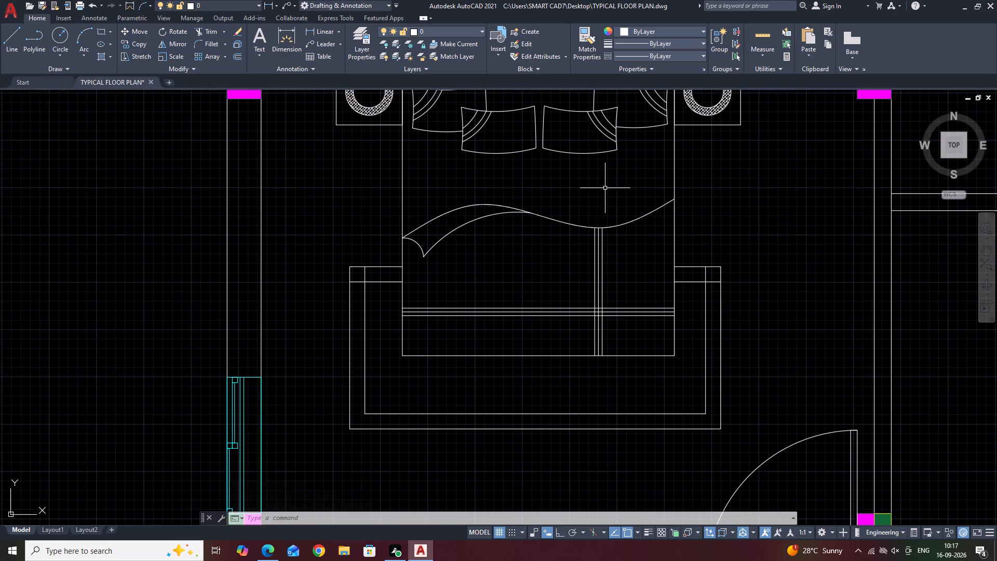
{"action": "type", "text": "H"}
{"action": "key", "text": "space"}
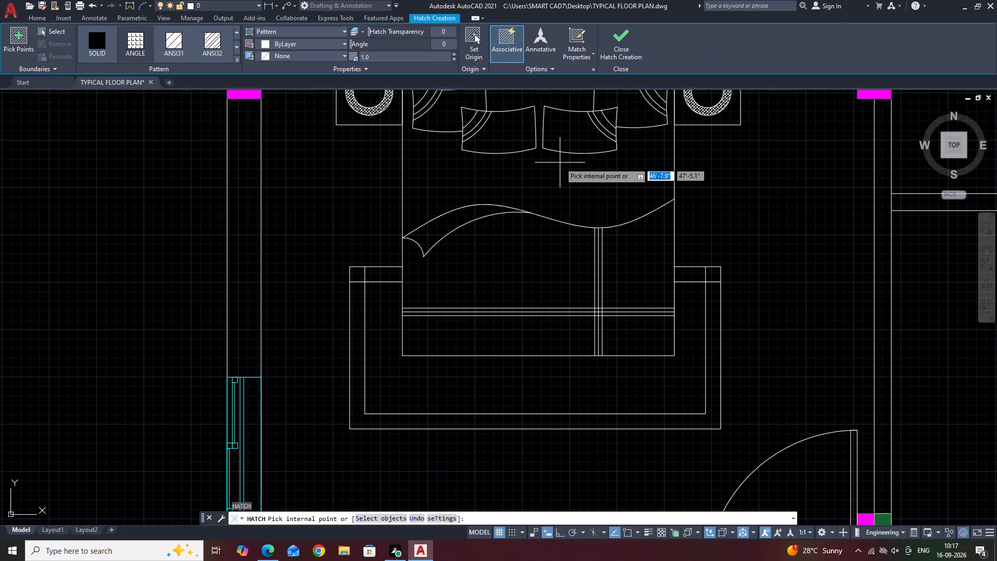
{"action": "left_click", "coordinate": [234, 60]}
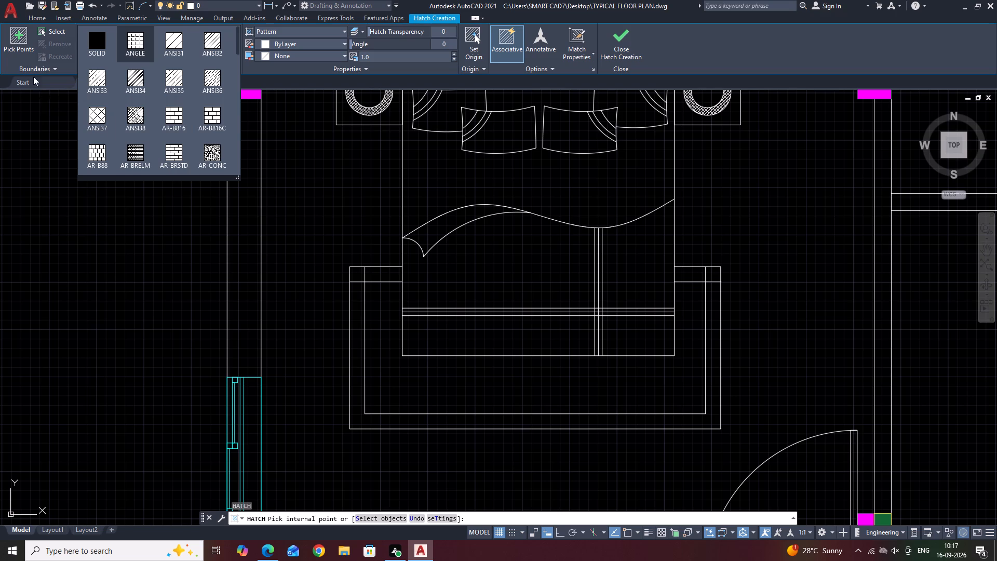
{"action": "left_click", "coordinate": [98, 118]}
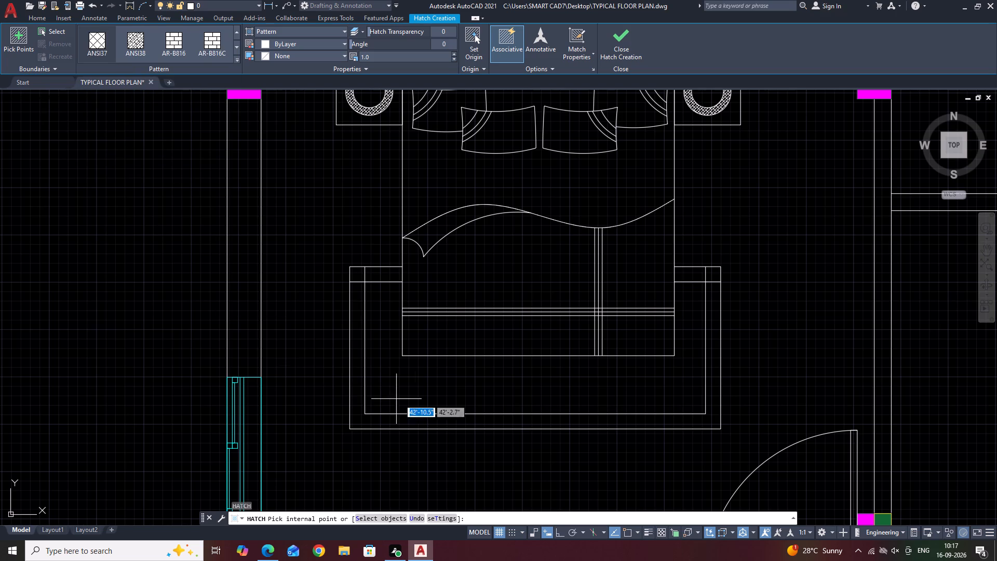
{"action": "left_click", "coordinate": [454, 384]}
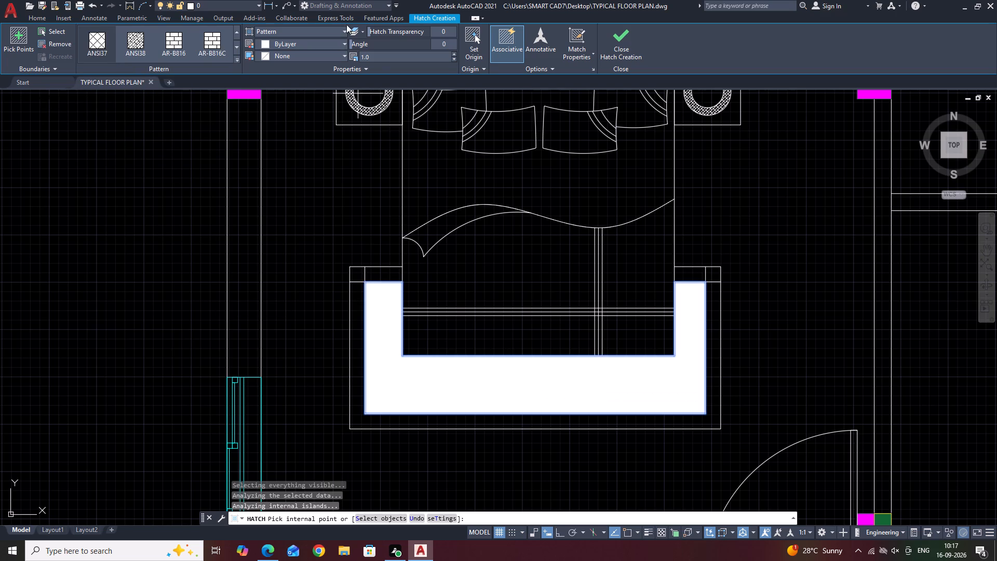
Raise the rug hatch's pattern scale until the crosshatch is clearly open, and finish the hatch.
{"action": "scroll", "coordinate": [376, 60], "scroll_direction": "up", "scroll_amount": 20}
{"action": "scroll", "coordinate": [376, 60], "scroll_direction": "up", "scroll_amount": 3}
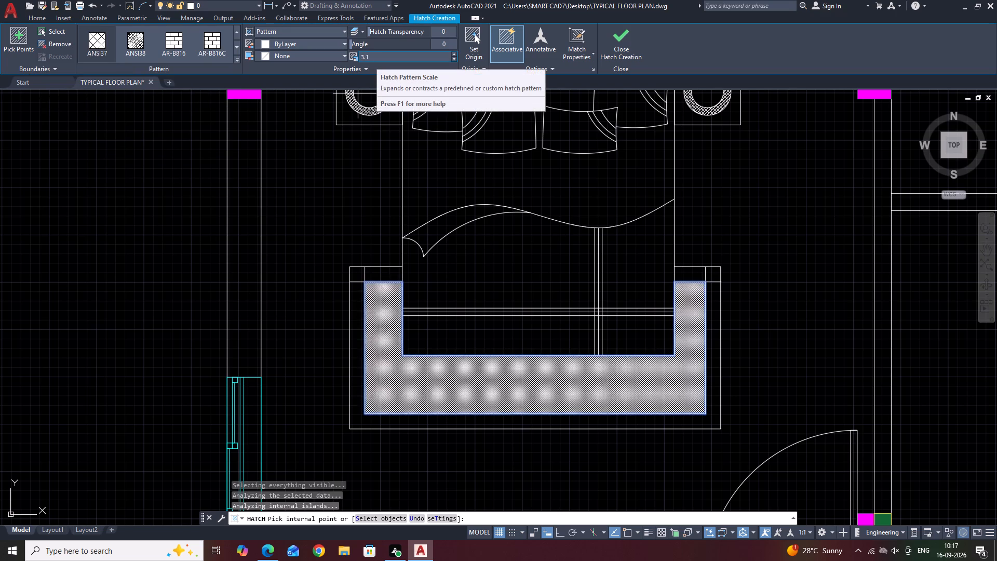
{"action": "scroll", "coordinate": [376, 60], "scroll_direction": "up", "scroll_amount": 20}
{"action": "scroll", "coordinate": [376, 60], "scroll_direction": "up", "scroll_amount": 10}
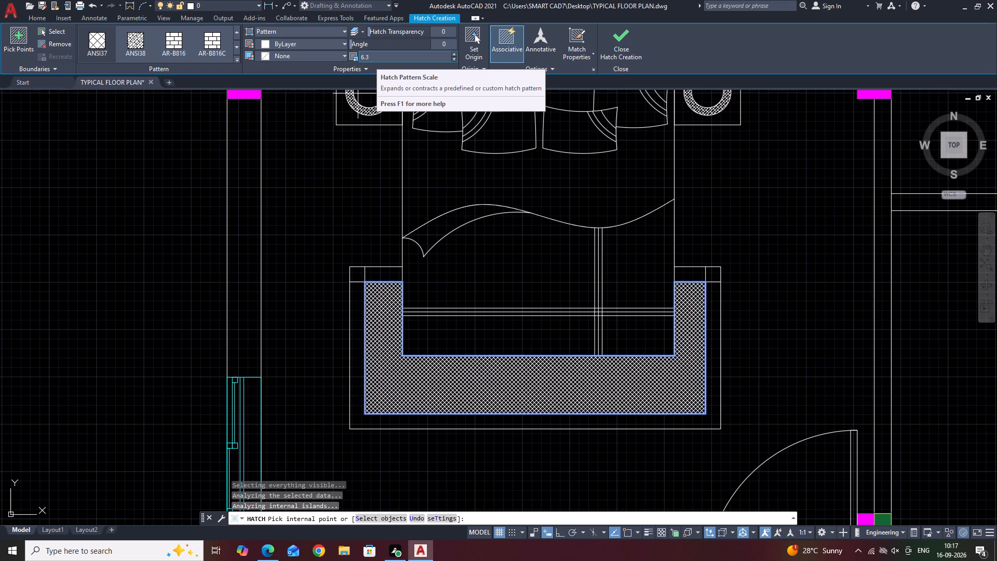
{"action": "scroll", "coordinate": [376, 60], "scroll_direction": "up", "scroll_amount": 20}
{"action": "scroll", "coordinate": [376, 60], "scroll_direction": "up", "scroll_amount": 9}
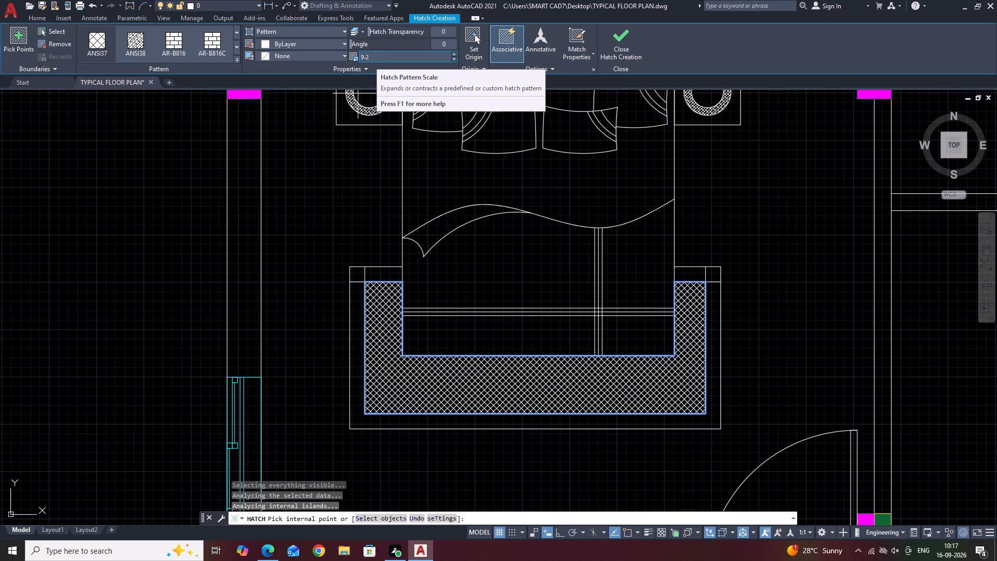
{"action": "scroll", "coordinate": [379, 60], "scroll_direction": "up", "scroll_amount": 3}
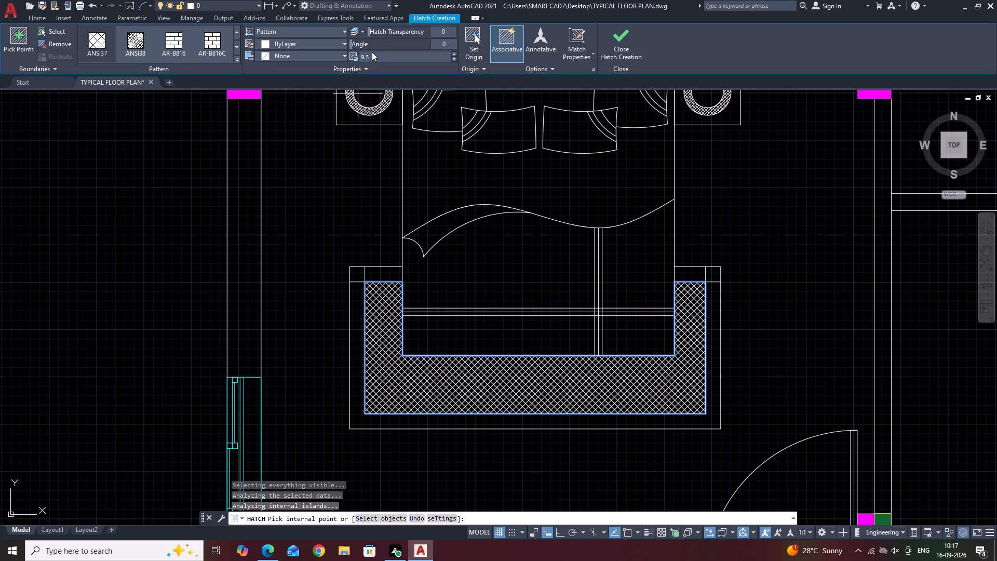
{"action": "scroll", "coordinate": [373, 52], "scroll_direction": "up", "scroll_amount": 16}
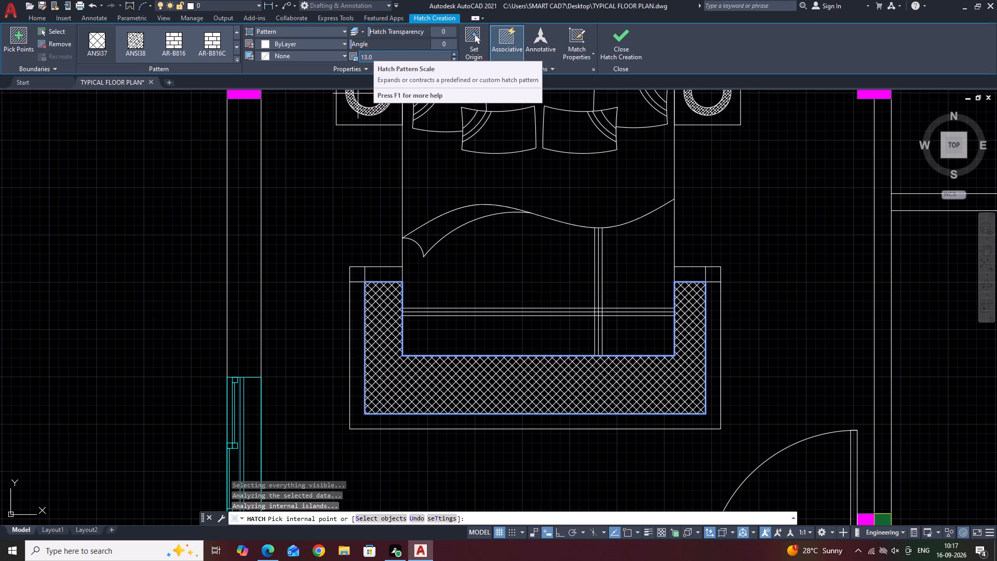
{"action": "scroll", "coordinate": [372, 55], "scroll_direction": "up", "scroll_amount": 15}
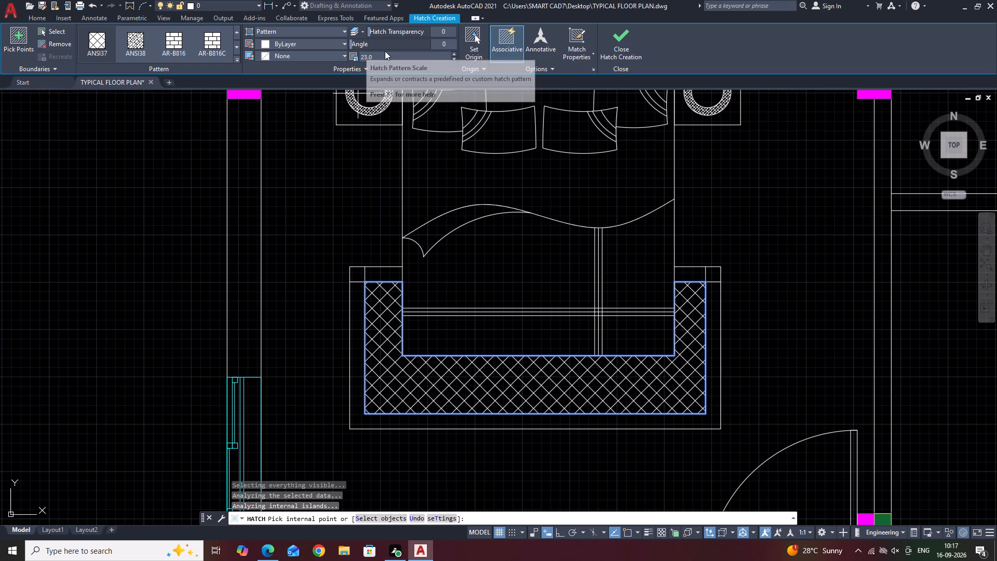
{"action": "scroll", "coordinate": [376, 52], "scroll_direction": "up", "scroll_amount": 10}
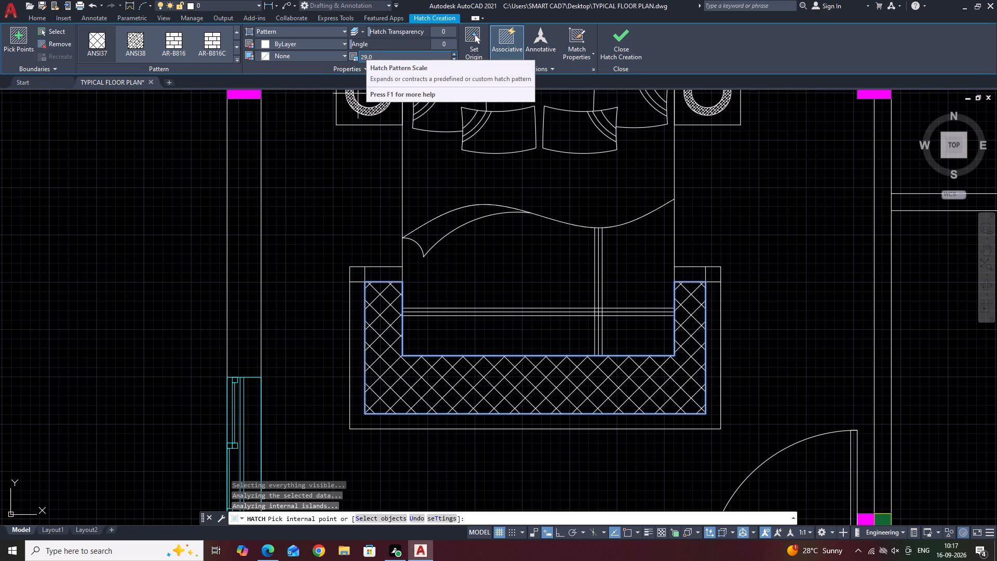
{"action": "scroll", "coordinate": [376, 56], "scroll_direction": "up", "scroll_amount": 1}
{"action": "scroll", "coordinate": [376, 56], "scroll_direction": "down", "scroll_amount": 17}
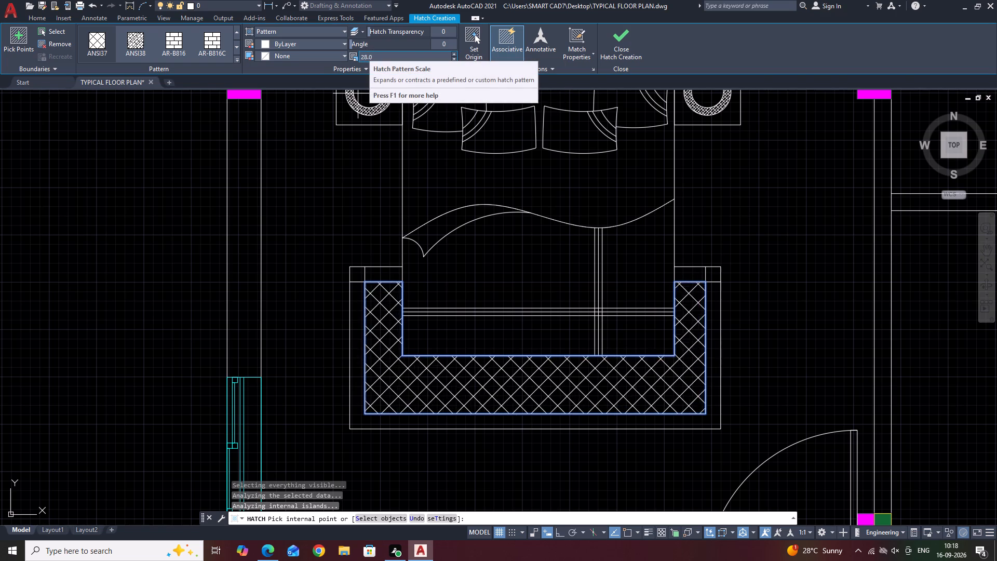
{"action": "scroll", "coordinate": [374, 56], "scroll_direction": "down", "scroll_amount": 8}
{"action": "left_click", "coordinate": [620, 51]}
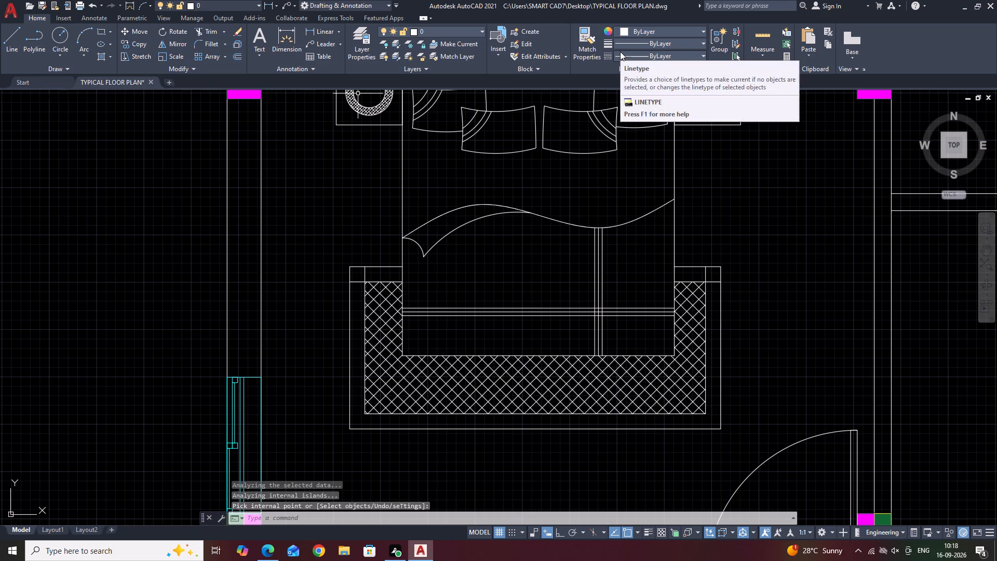
With ortho on, draw a horizontal line about 3.1 inches long across the rug's east border, just south of the northeast corner square.
{"action": "middle_click_drag", "start_coordinate": [755, 289], "coordinate": [684, 220]}
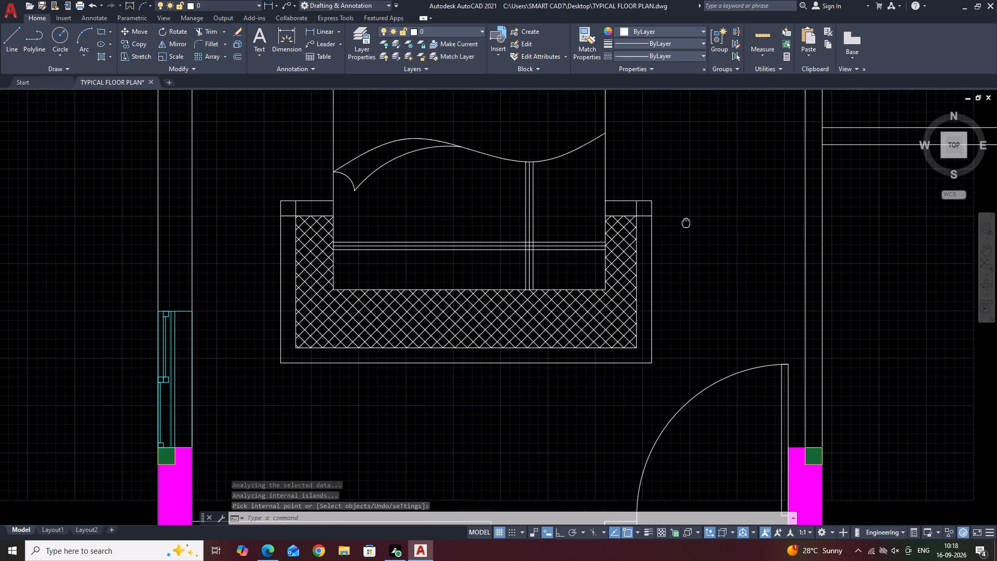
{"action": "middle_click_drag", "start_coordinate": [684, 220], "coordinate": [683, 219]}
{"action": "middle_click_drag", "start_coordinate": [583, 261], "coordinate": [682, 278]}
{"action": "key", "text": "l"}
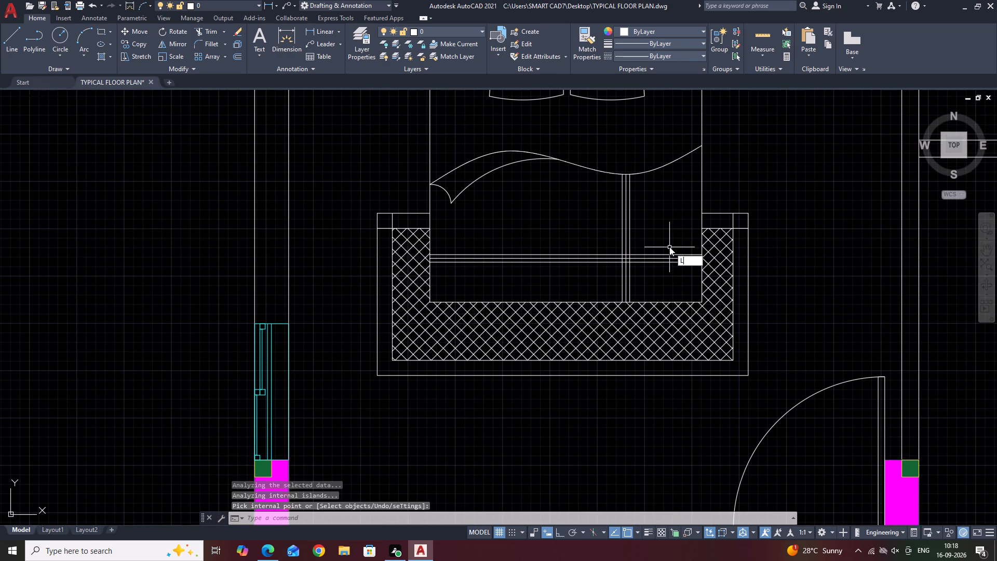
{"action": "key", "text": "space"}
{"action": "scroll", "coordinate": [739, 232], "scroll_direction": "up", "scroll_amount": 4}
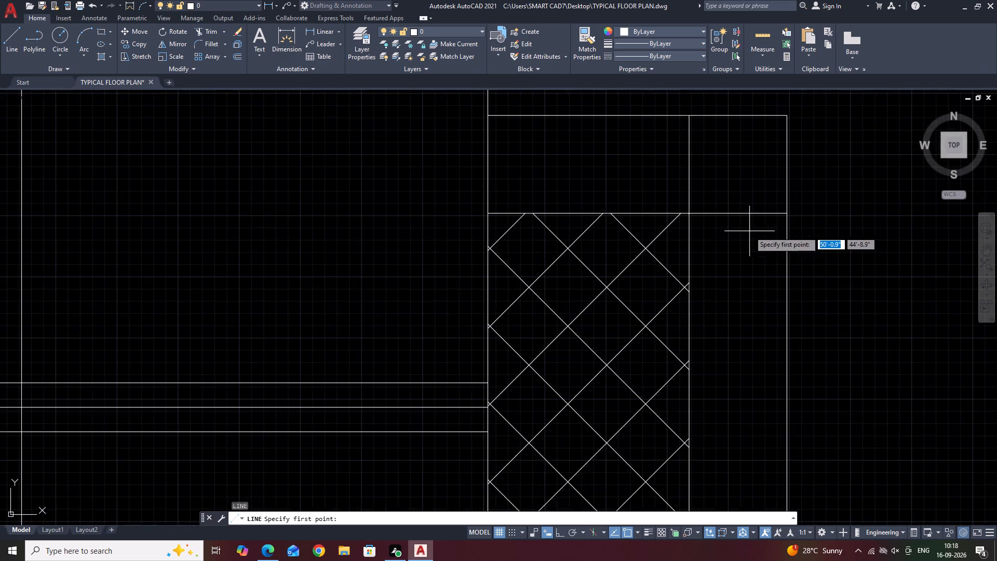
{"action": "middle_click_drag", "start_coordinate": [749, 231], "coordinate": [699, 230]}
{"action": "scroll", "coordinate": [656, 230], "scroll_direction": "up", "scroll_amount": 2}
{"action": "left_click", "coordinate": [635, 209]}
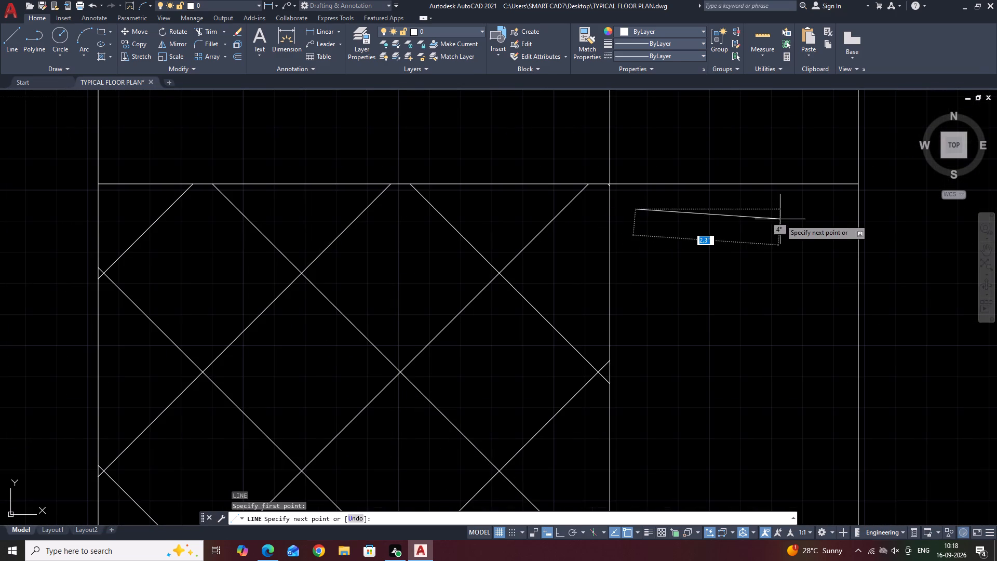
{"action": "key", "text": "F8"}
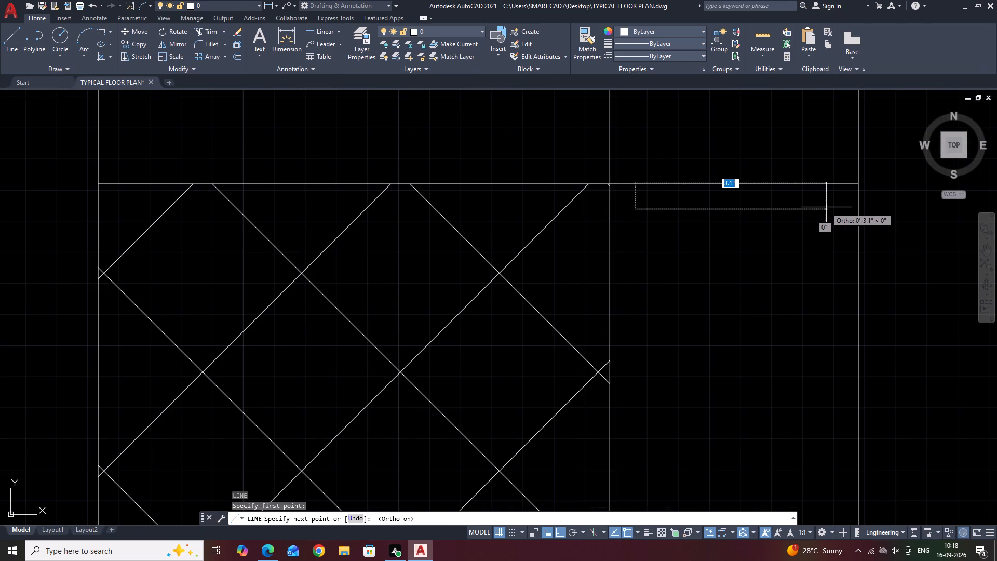
{"action": "left_click", "coordinate": [827, 207]}
{"action": "key", "text": "Escape"}
Draw a shorter horizontal line just south of the long one within the rug's east border.
{"action": "middle_click_drag", "start_coordinate": [869, 253], "coordinate": [695, 225]}
{"action": "type", "text": "L"}
{"action": "key", "text": "space"}
{"action": "middle_click_drag", "start_coordinate": [681, 221], "coordinate": [654, 246]}
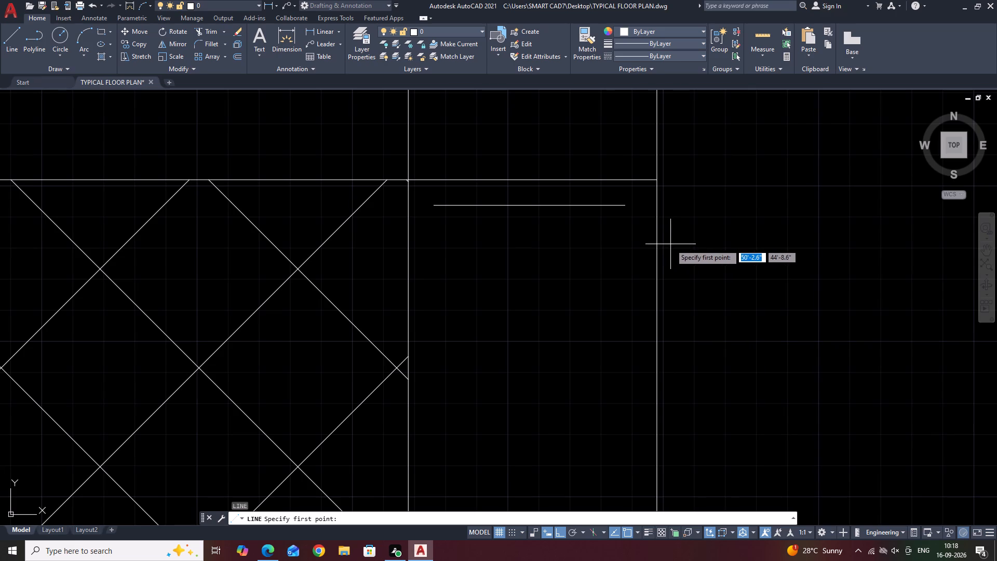
{"action": "left_click", "coordinate": [488, 224]}
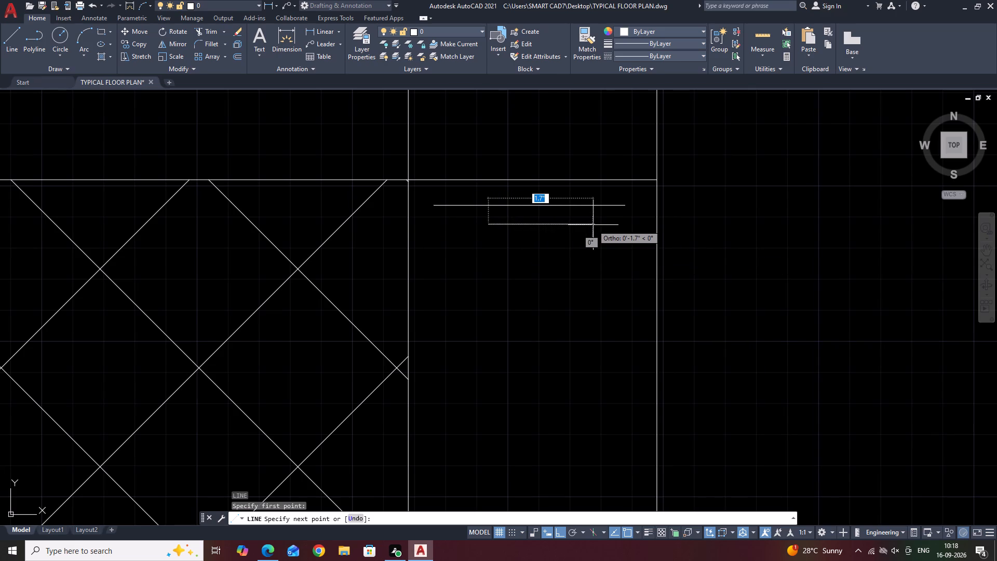
{"action": "left_click", "coordinate": [571, 225]}
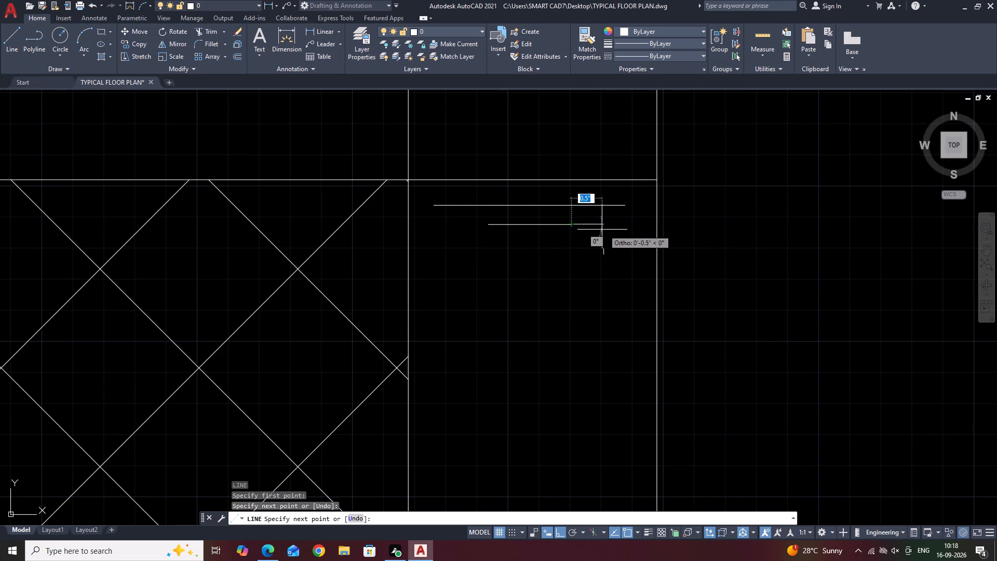
{"action": "key", "text": "Escape"}
Offset the long horizontal line in the east border 1 inch to the south.
{"action": "left_click", "coordinate": [492, 206]}
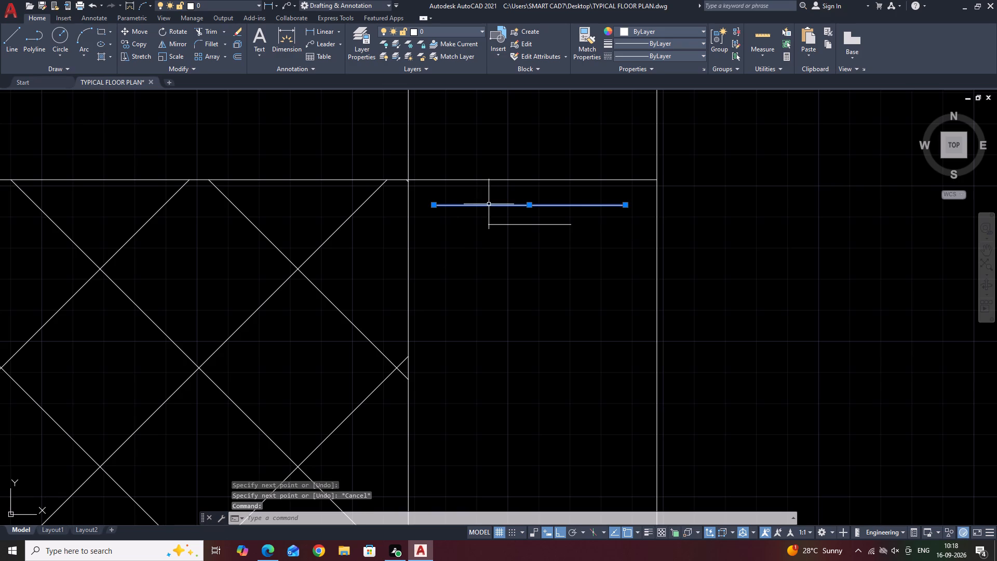
{"action": "type", "text": "O"}
{"action": "key", "text": "space"}
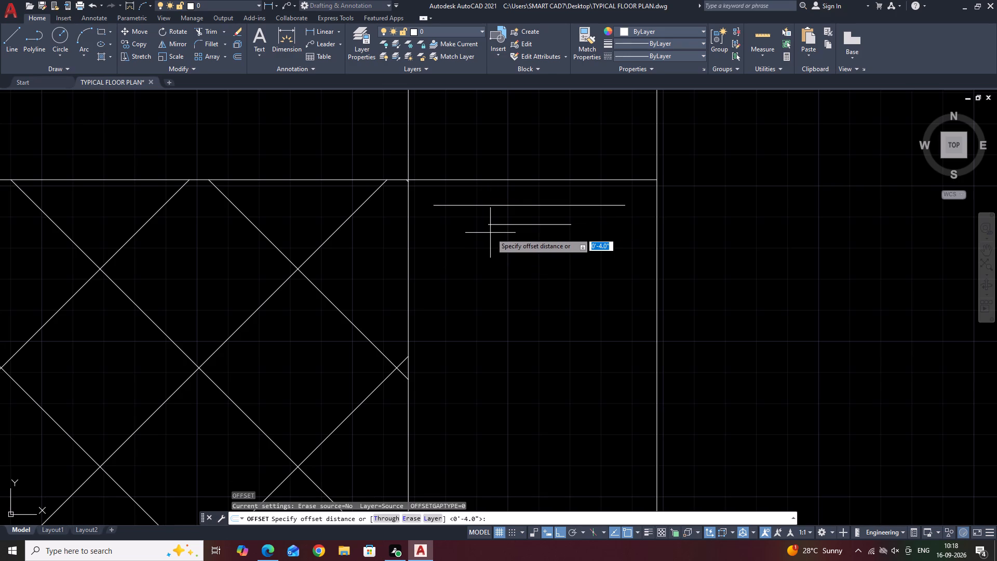
{"action": "type", "text": "1"}
{"action": "key", "text": "space"}
{"action": "left_click", "coordinate": [517, 247]}
{"action": "key", "text": "Escape"}
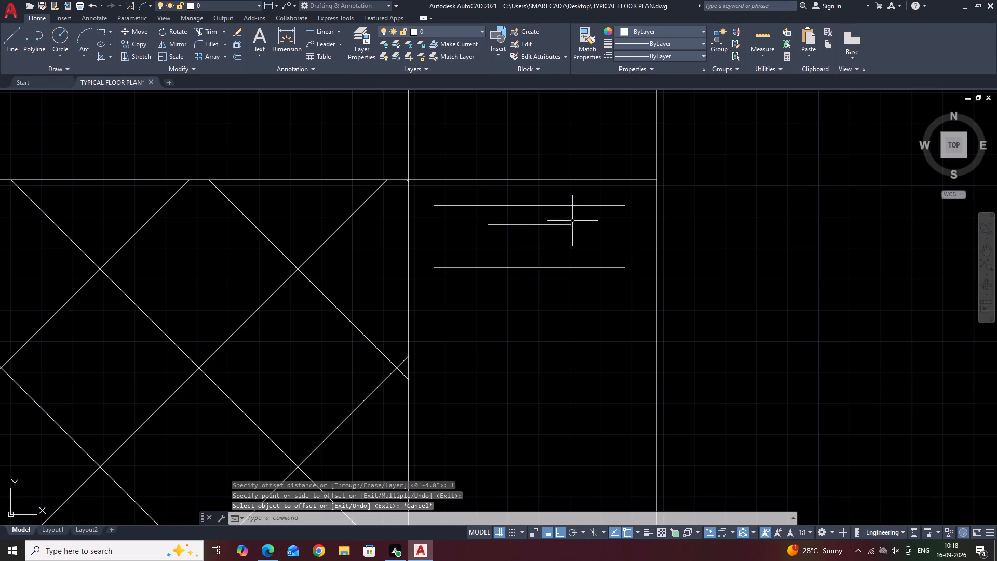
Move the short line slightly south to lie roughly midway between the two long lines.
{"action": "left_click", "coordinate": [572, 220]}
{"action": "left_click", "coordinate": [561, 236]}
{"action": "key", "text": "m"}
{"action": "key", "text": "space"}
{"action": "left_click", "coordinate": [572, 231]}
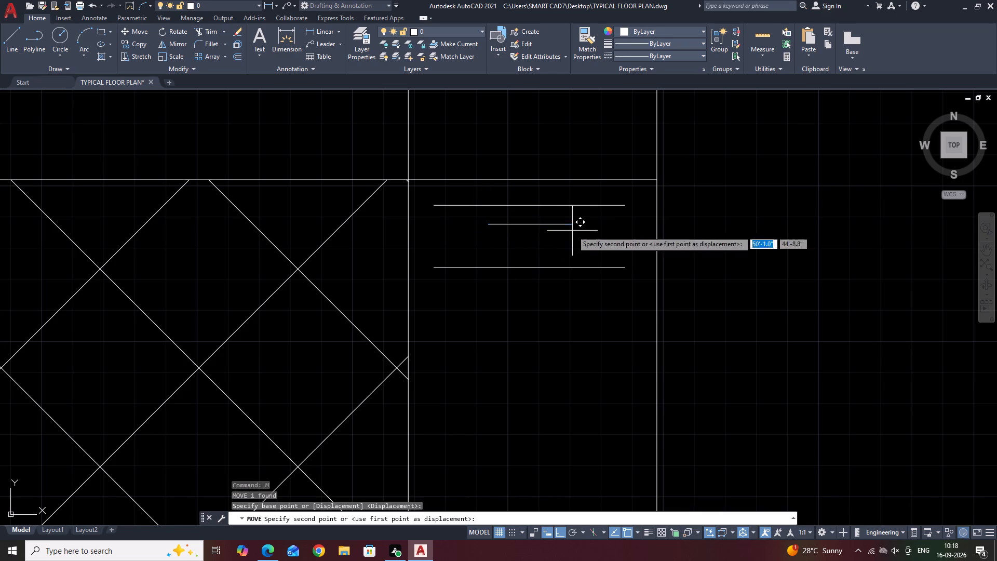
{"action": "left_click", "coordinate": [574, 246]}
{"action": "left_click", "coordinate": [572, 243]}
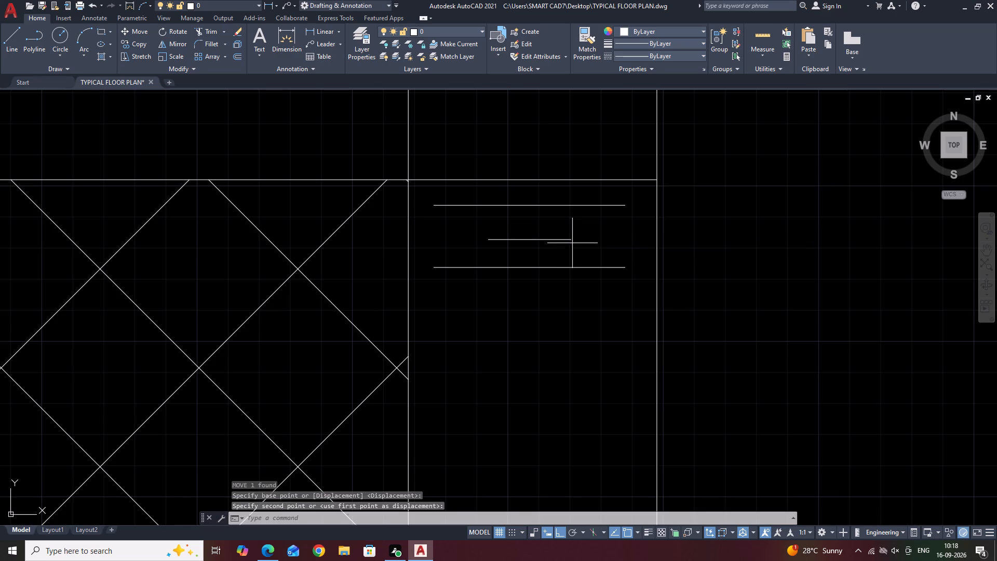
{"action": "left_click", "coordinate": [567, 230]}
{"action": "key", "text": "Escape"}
Draw a vertical helper line from the upper long line's midpoint to the lower long line.
{"action": "key", "text": "l"}
{"action": "key", "text": "space"}
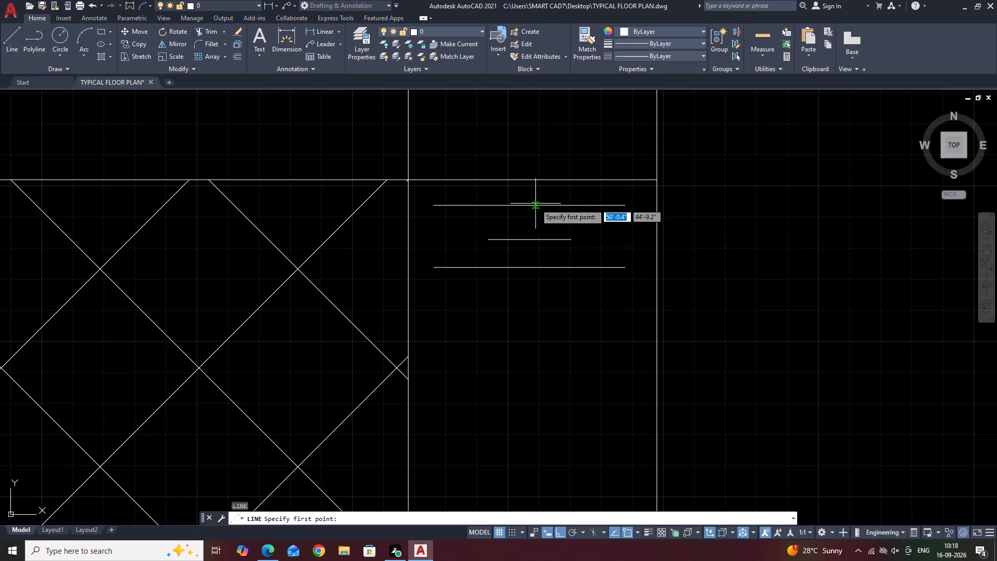
{"action": "left_click", "coordinate": [535, 205]}
{"action": "left_click", "coordinate": [535, 268]}
{"action": "key", "text": "Escape"}
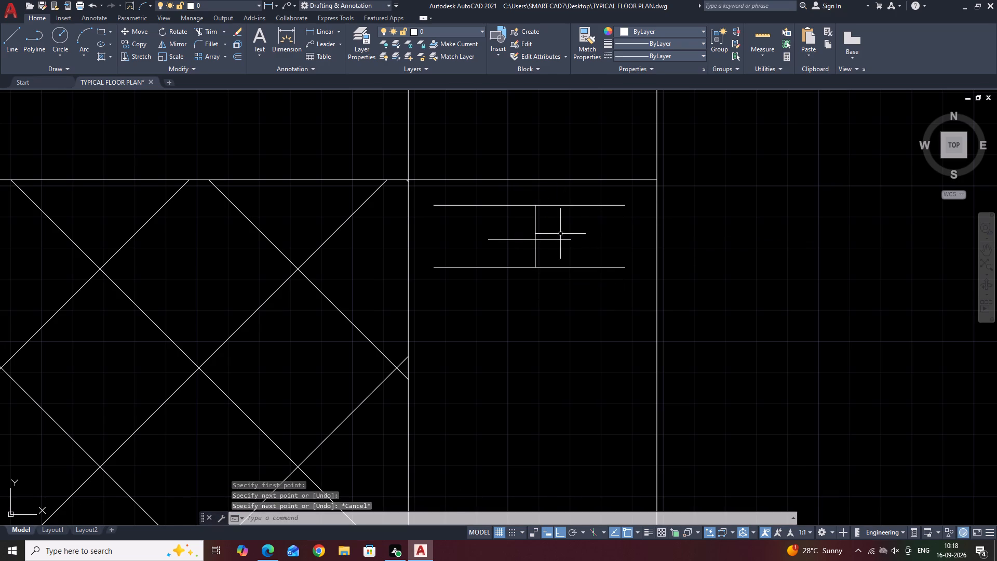
Move the short line by its midpoint onto the vertical helper line's midpoint, centring it between the long lines.
{"action": "left_click", "coordinate": [563, 233]}
{"action": "left_click", "coordinate": [556, 248]}
{"action": "key", "text": "m"}
{"action": "key", "text": "space"}
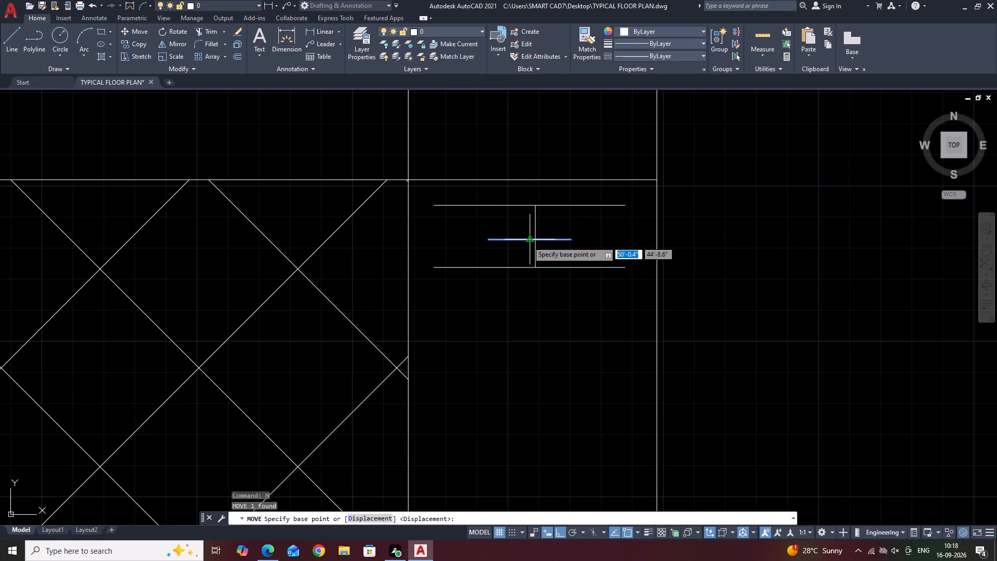
{"action": "left_click", "coordinate": [528, 241]}
{"action": "left_click", "coordinate": [537, 234]}
Delete the vertical helper line between the two long lines.
{"action": "scroll", "coordinate": [607, 237], "scroll_direction": "down", "scroll_amount": 1}
{"action": "scroll", "coordinate": [562, 232], "scroll_direction": "up", "scroll_amount": 1}
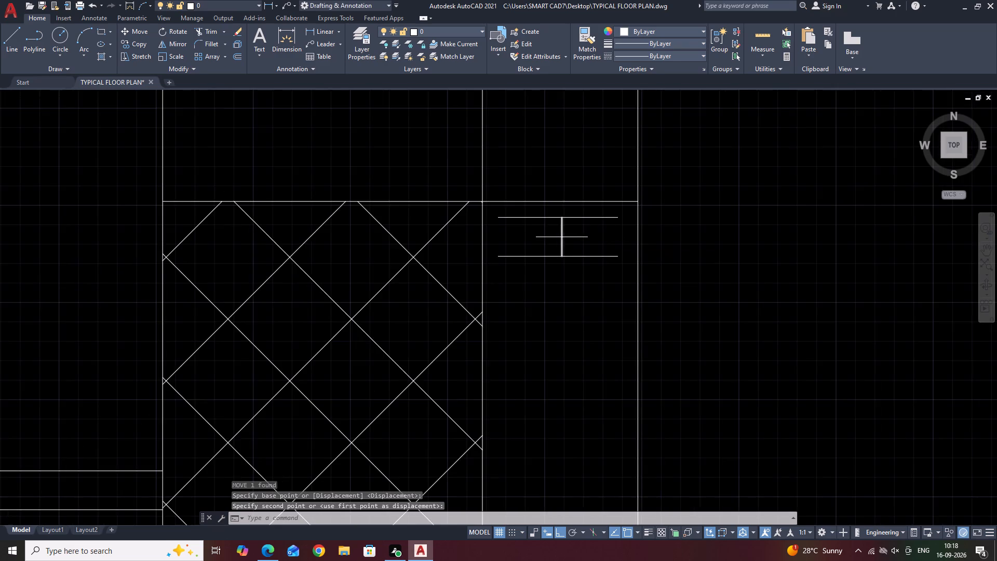
{"action": "left_click", "coordinate": [564, 227]}
{"action": "left_click", "coordinate": [540, 223]}
{"action": "key", "text": "Delete"}
{"action": "middle_click_drag", "start_coordinate": [600, 260], "coordinate": [624, 207]}
{"action": "scroll", "coordinate": [624, 206], "scroll_direction": "down", "scroll_amount": 2}
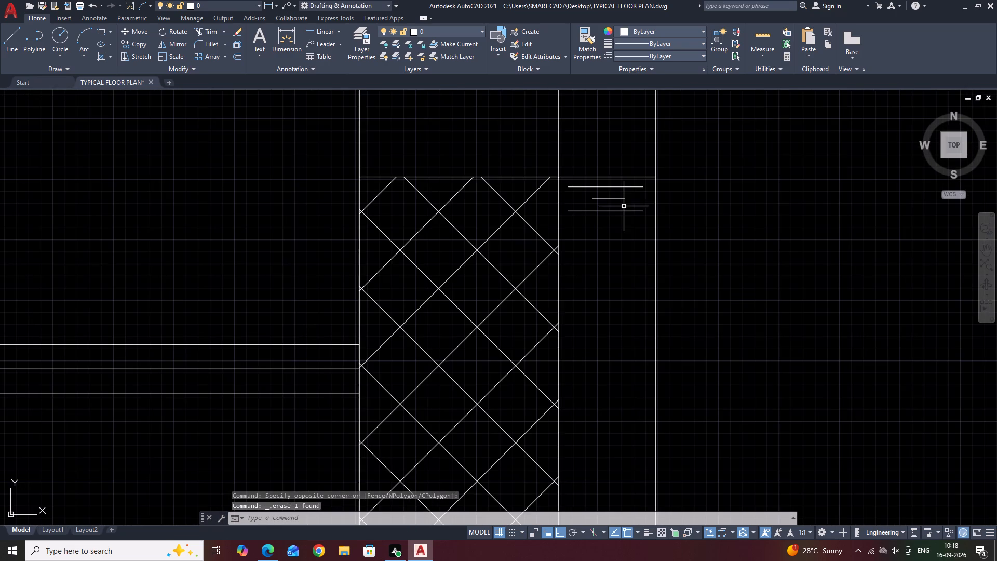
{"action": "scroll", "coordinate": [604, 190], "scroll_direction": "up", "scroll_amount": 1}
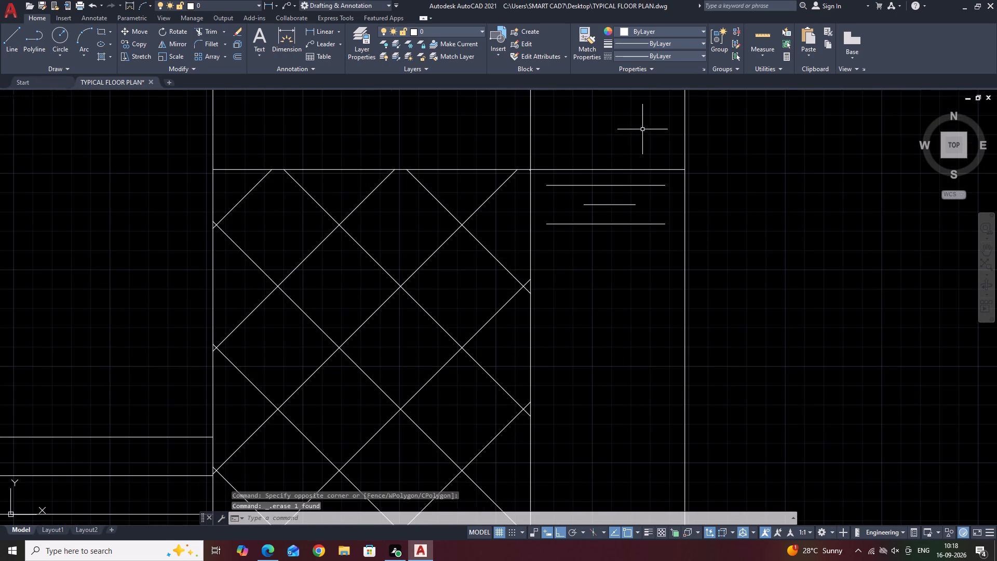
Mirror the horizontal line across the east border strip about the short centre line, keeping the source.
{"action": "left_click", "coordinate": [642, 129]}
{"action": "key", "text": "Escape"}
{"action": "left_click", "coordinate": [622, 169]}
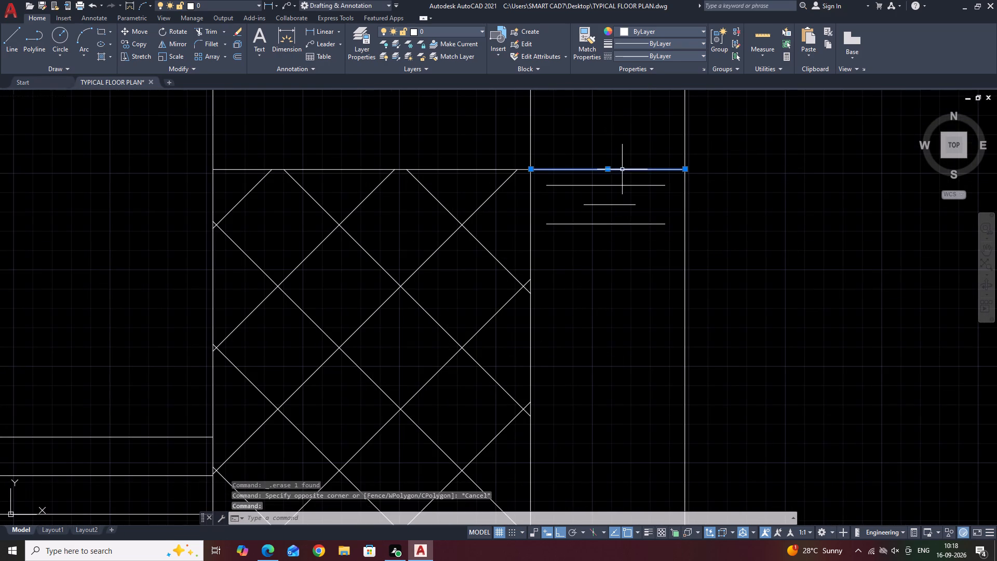
{"action": "type", "text": "MI"}
{"action": "key", "text": "space"}
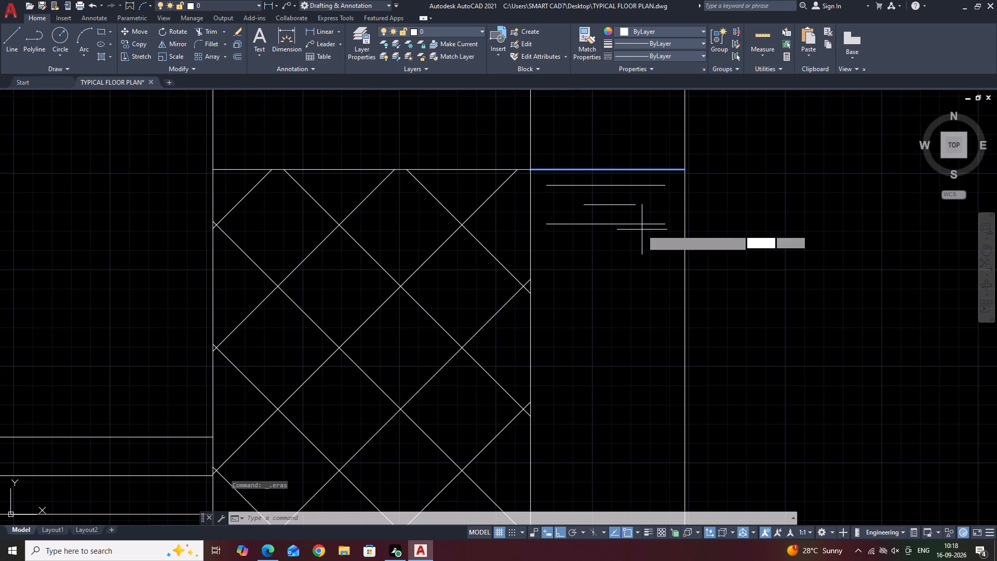
{"action": "left_click", "coordinate": [636, 206]}
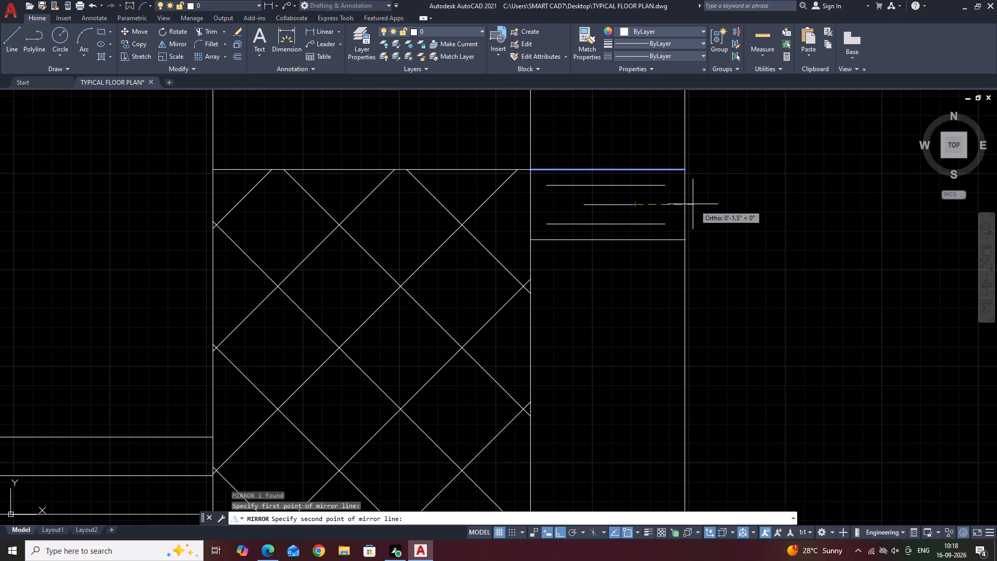
{"action": "left_click", "coordinate": [687, 203]}
{"action": "left_click_drag", "start_coordinate": [710, 237], "coordinate": [688, 203]}
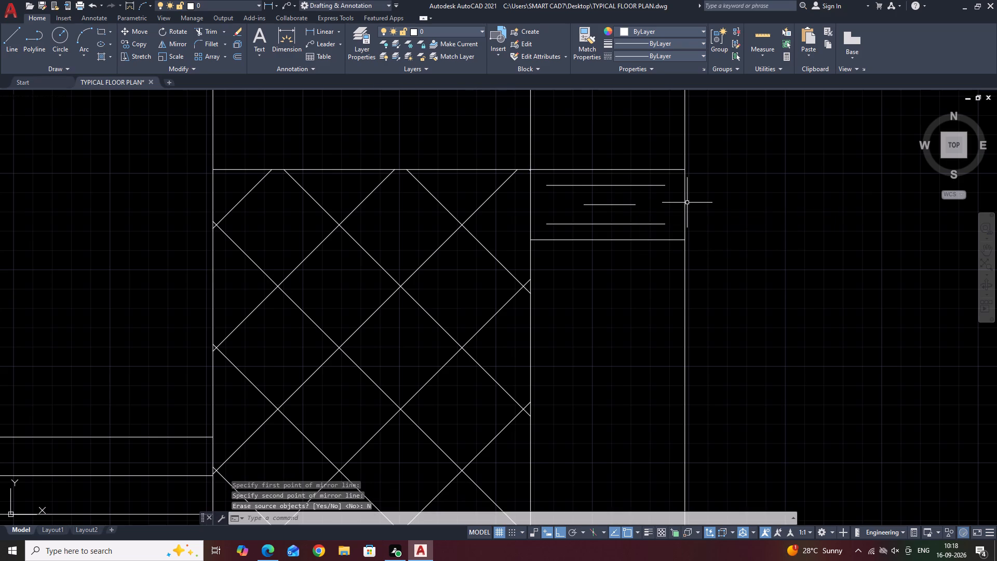
Delete the two long inner lines above and below the short centre line.
{"action": "middle_click_drag", "start_coordinate": [636, 180], "coordinate": [640, 189]}
{"action": "scroll", "coordinate": [640, 189], "scroll_direction": "down", "scroll_amount": 2}
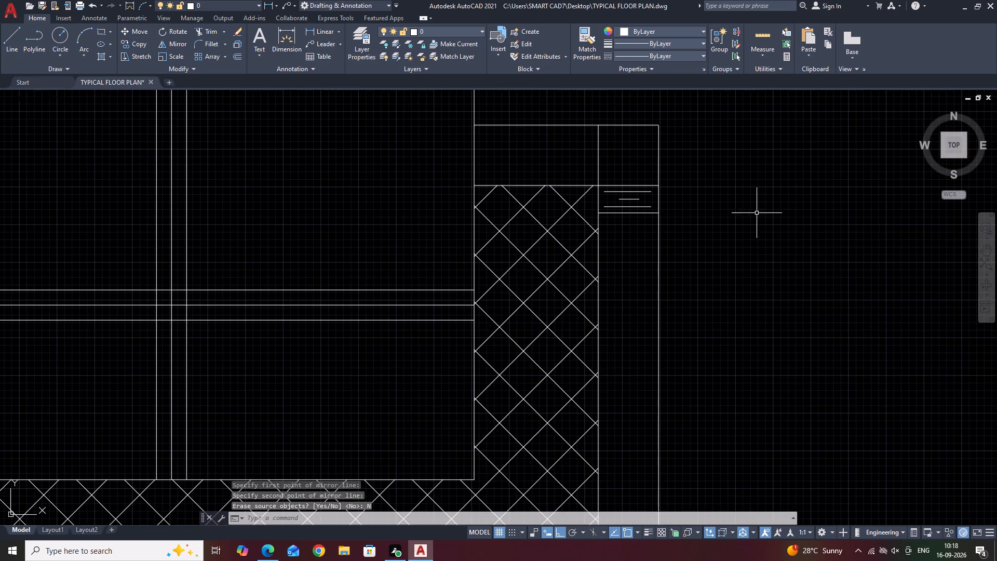
{"action": "scroll", "coordinate": [636, 203], "scroll_direction": "up", "scroll_amount": 1}
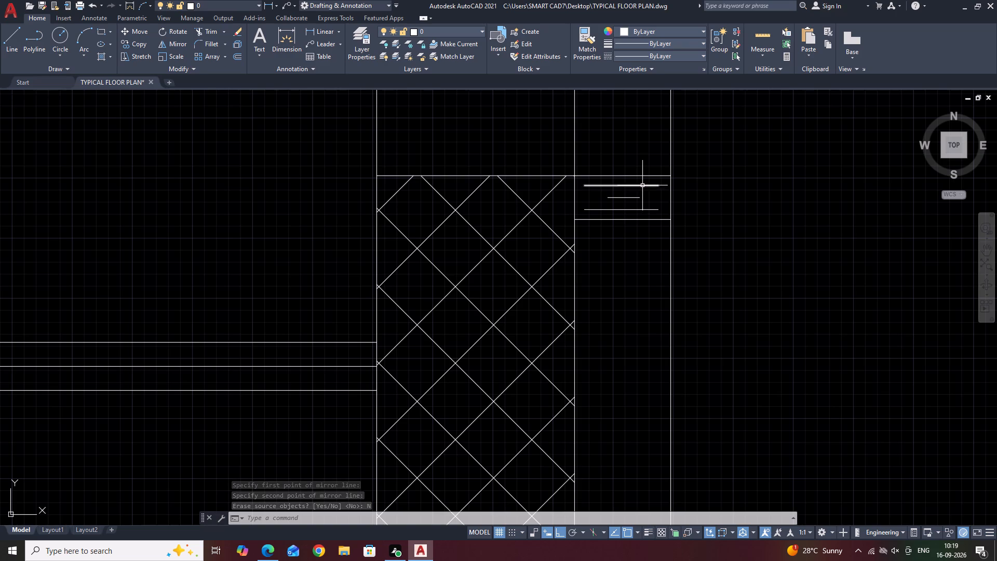
{"action": "left_click", "coordinate": [642, 185]}
{"action": "left_click", "coordinate": [646, 213]}
{"action": "left_click", "coordinate": [644, 207]}
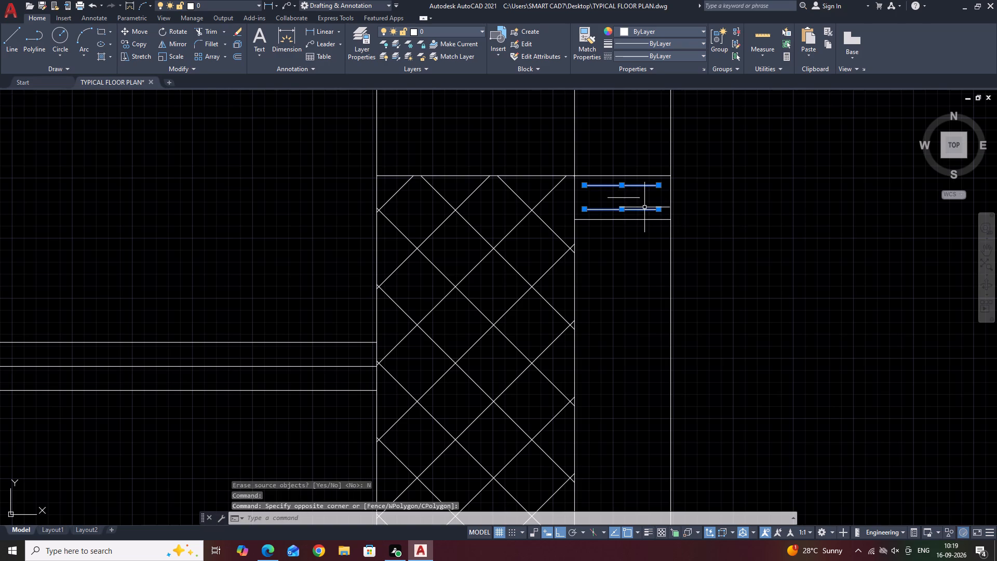
{"action": "key", "text": "Delete"}
Copy the two cross lines and short centre line as a fitted array of 10 down the east border strip to its south end.
{"action": "left_click", "coordinate": [648, 148]}
{"action": "left_click", "coordinate": [621, 238]}
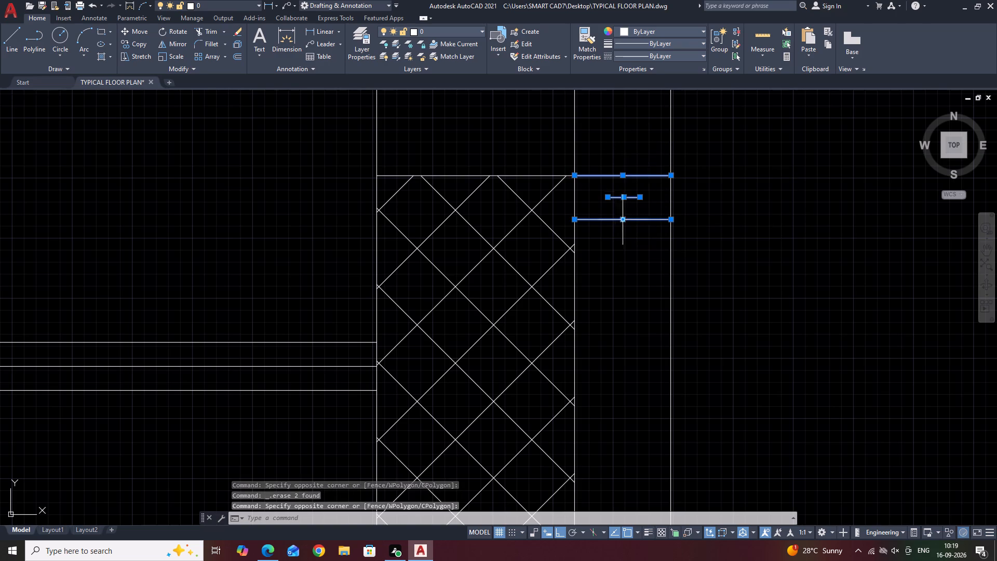
{"action": "middle_click_drag", "start_coordinate": [633, 175], "coordinate": [632, 209]}
{"action": "key", "text": "c"}
{"action": "type", "text": "O"}
{"action": "key", "text": "space"}
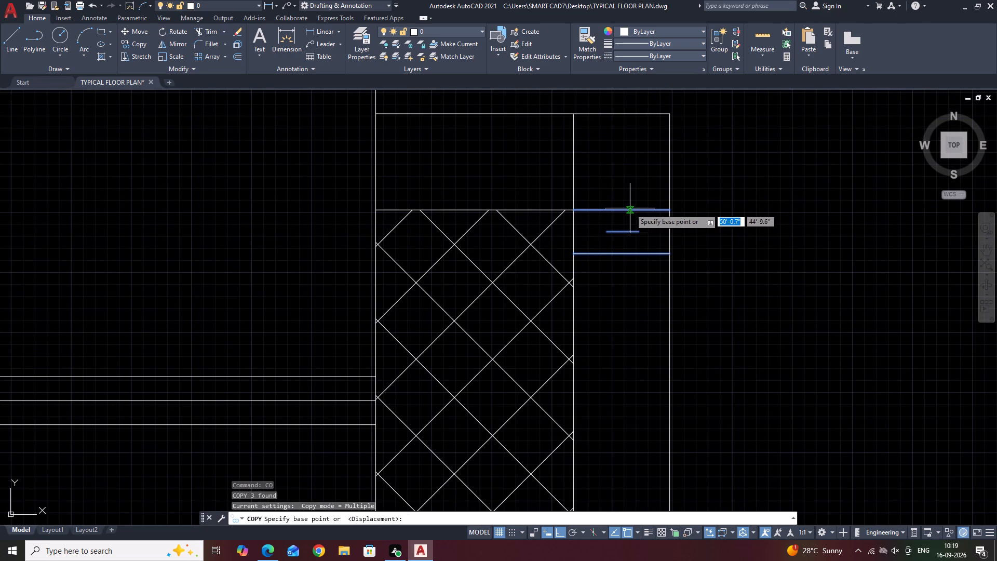
{"action": "left_click", "coordinate": [670, 210]}
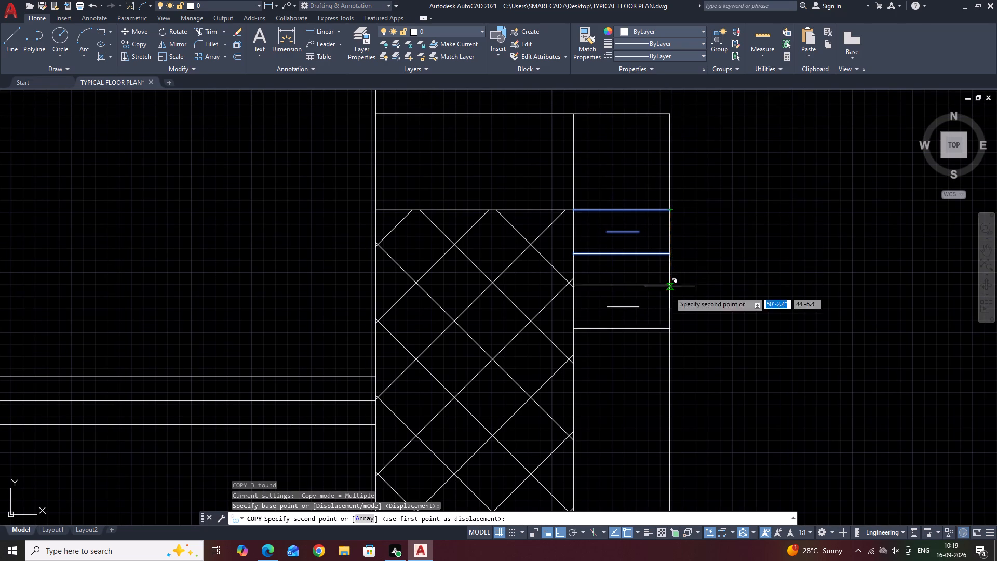
{"action": "scroll", "coordinate": [673, 312], "scroll_direction": "down", "scroll_amount": 2}
{"action": "middle_click_drag", "start_coordinate": [701, 328], "coordinate": [691, 221]}
{"action": "type", "text": "AR"}
{"action": "key", "text": "space"}
{"action": "scroll", "coordinate": [682, 205], "scroll_direction": "down", "scroll_amount": 2}
{"action": "key", "text": "1"}
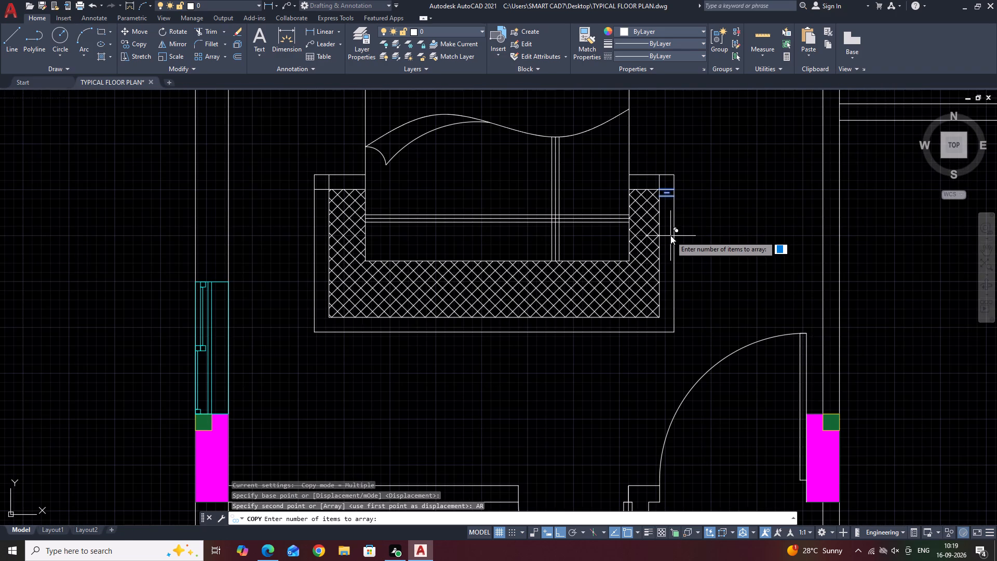
{"action": "type", "text": "0"}
{"action": "key", "text": "space"}
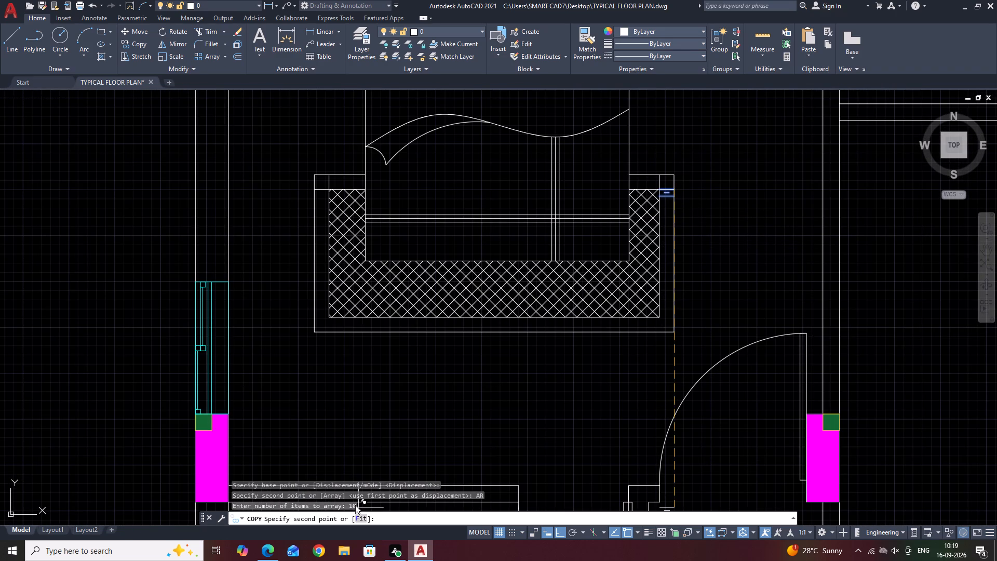
{"action": "left_click", "coordinate": [361, 515]}
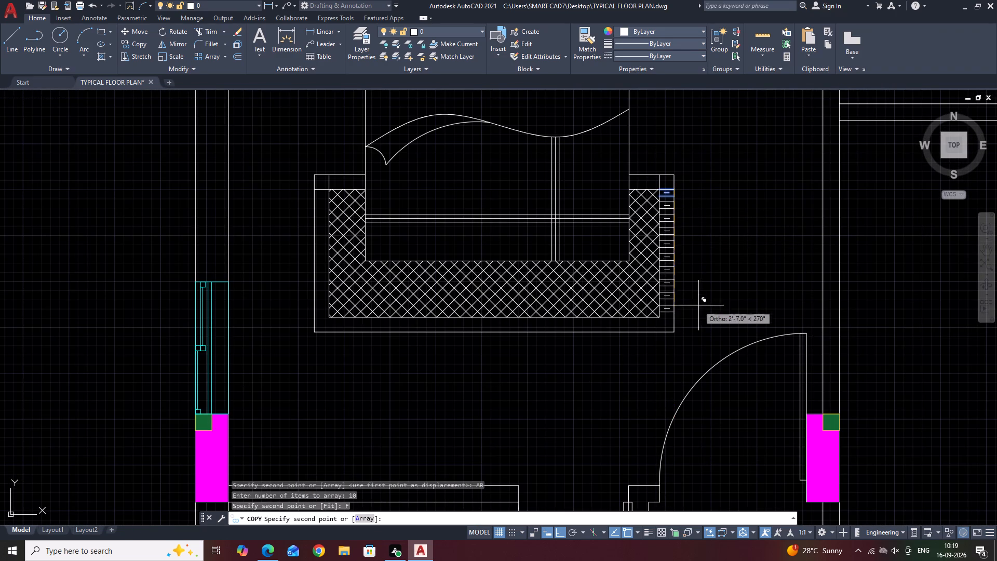
{"action": "scroll", "coordinate": [663, 330], "scroll_direction": "up", "scroll_amount": 3}
{"action": "scroll", "coordinate": [705, 298], "scroll_direction": "up", "scroll_amount": 1}
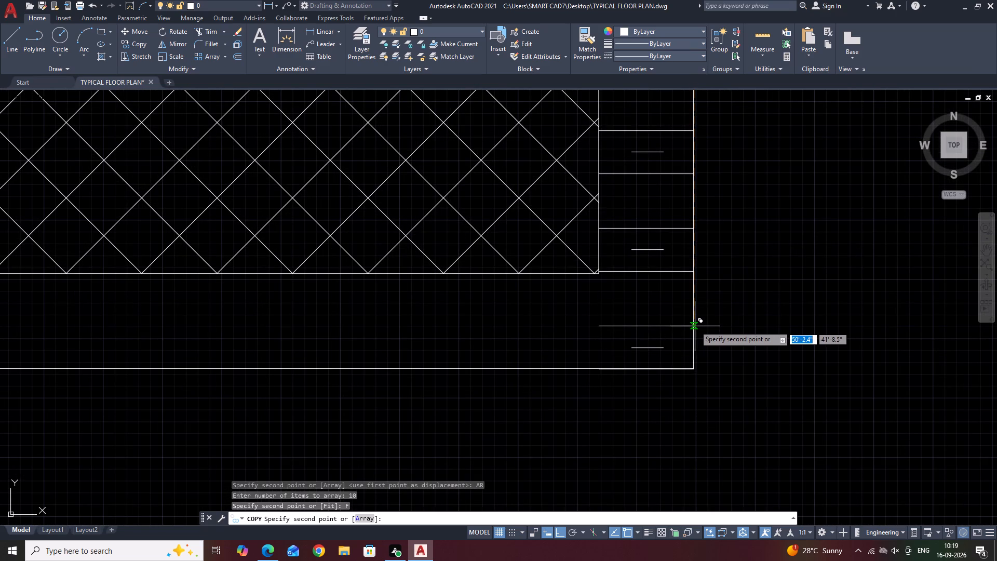
{"action": "left_click", "coordinate": [695, 326]}
{"action": "key", "text": "Escape"}
Delete the last three-line set in the rug border's southeast corner.
{"action": "scroll", "coordinate": [703, 263], "scroll_direction": "down", "scroll_amount": 2}
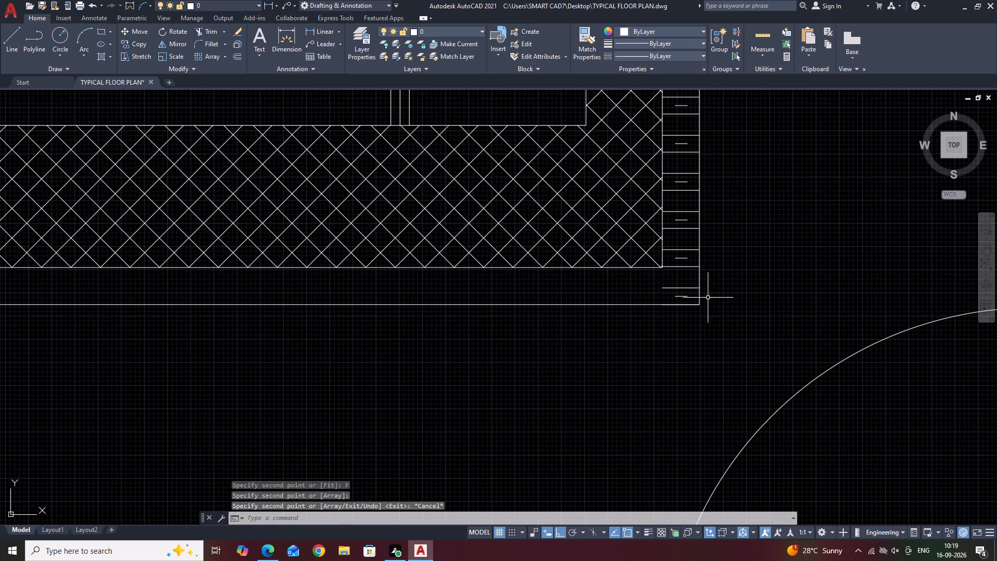
{"action": "scroll", "coordinate": [679, 287], "scroll_direction": "up", "scroll_amount": 2}
{"action": "left_click", "coordinate": [630, 272]}
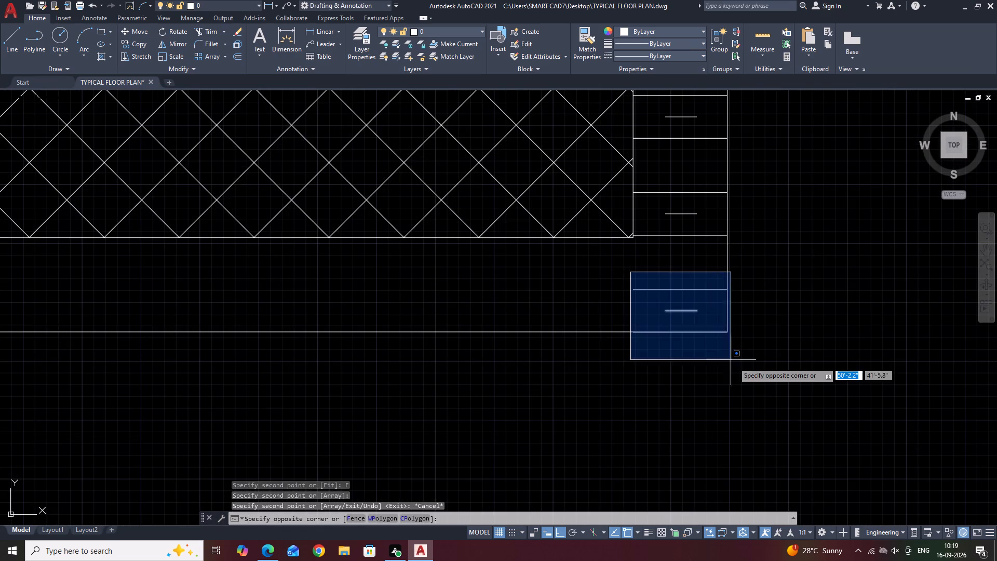
{"action": "left_click", "coordinate": [747, 373]}
{"action": "key", "text": "Delete"}
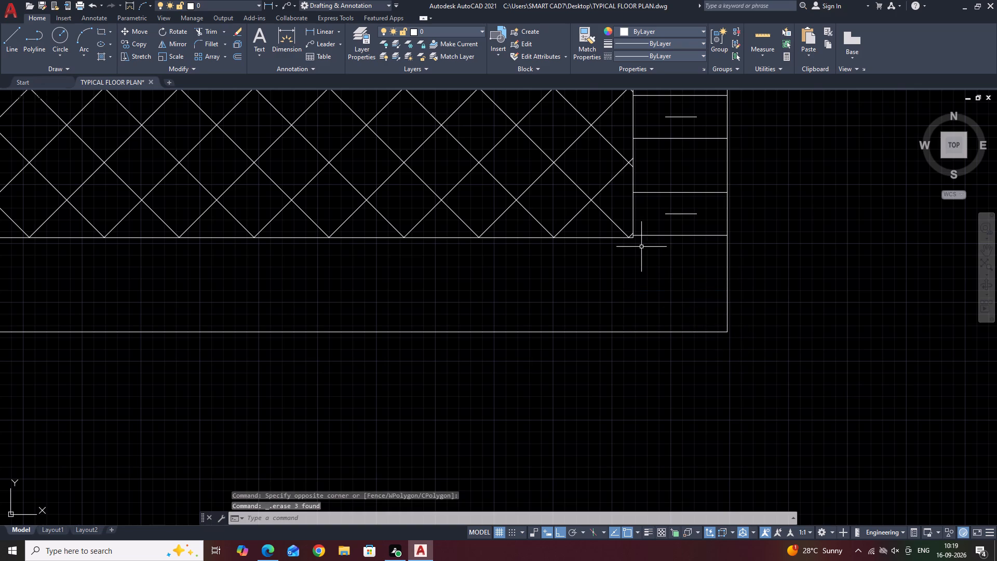
Draw a vertical line from the hatched area's southeast corner down to the border's outer south edge.
{"action": "type", "text": "L"}
{"action": "key", "text": "space"}
{"action": "left_click", "coordinate": [633, 240]}
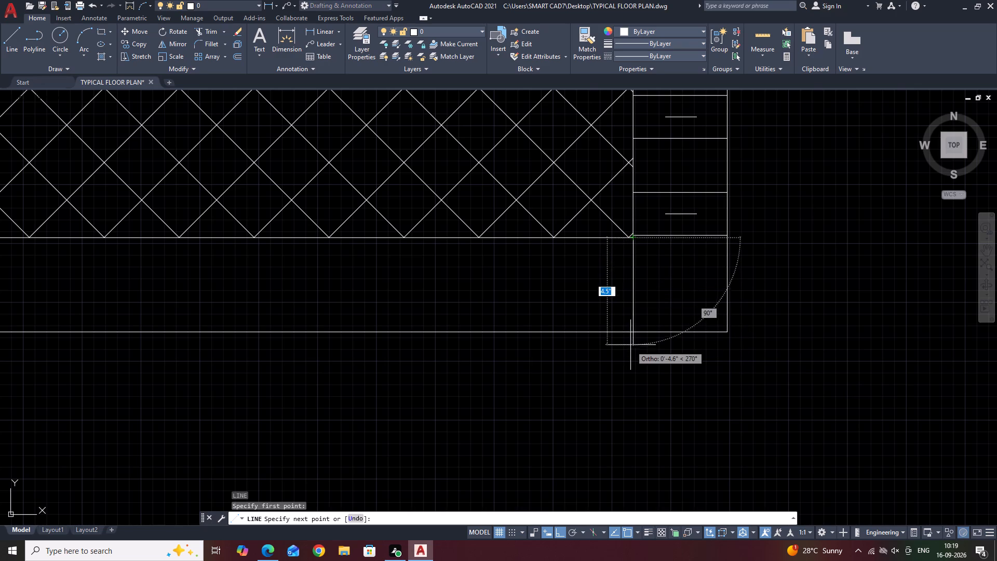
{"action": "left_click", "coordinate": [633, 331]}
{"action": "key", "text": "Escape"}
Copy the lowest three-line set of the east border strip to the empty space south of the rug.
{"action": "left_click", "coordinate": [702, 168]}
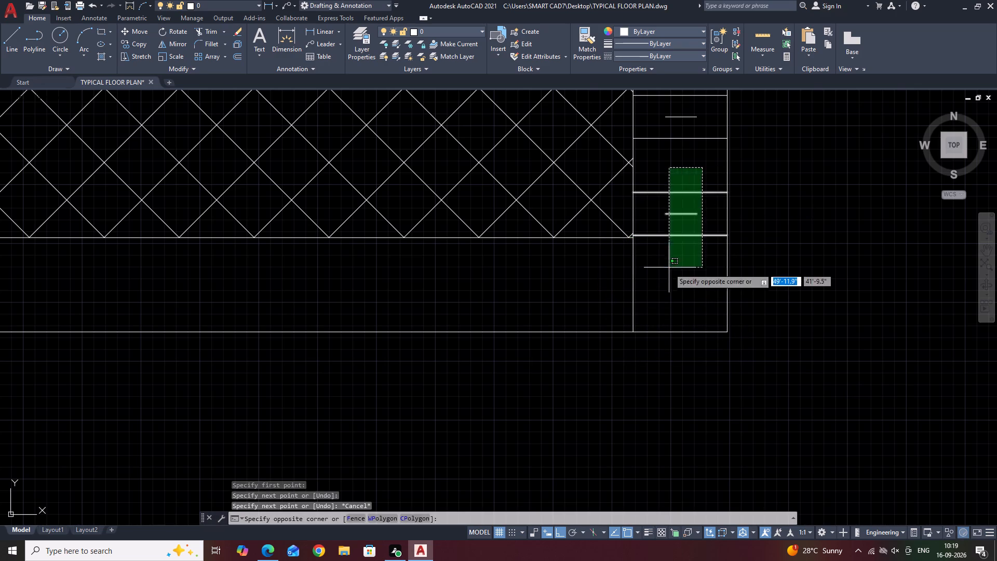
{"action": "left_click", "coordinate": [669, 268]}
{"action": "middle_click_drag", "start_coordinate": [686, 202], "coordinate": [699, 264]}
{"action": "type", "text": "CO"}
{"action": "key", "text": "space"}
{"action": "left_click", "coordinate": [694, 264]}
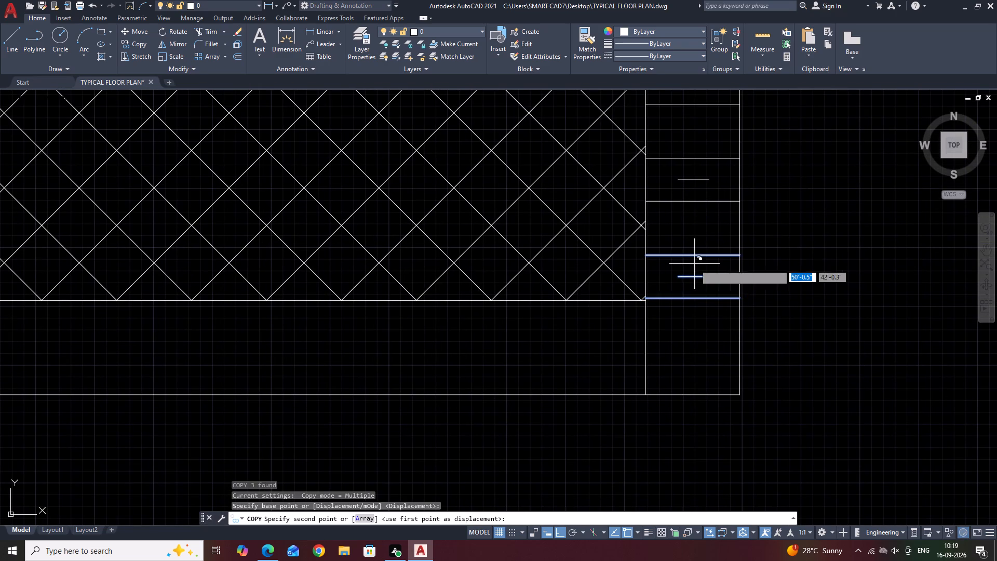
{"action": "left_click", "coordinate": [681, 439]}
{"action": "key", "text": "Escape"}
Rotate the copied three-line set upright about the midpoint of its short line.
{"action": "middle_click_drag", "start_coordinate": [753, 405], "coordinate": [669, 261]}
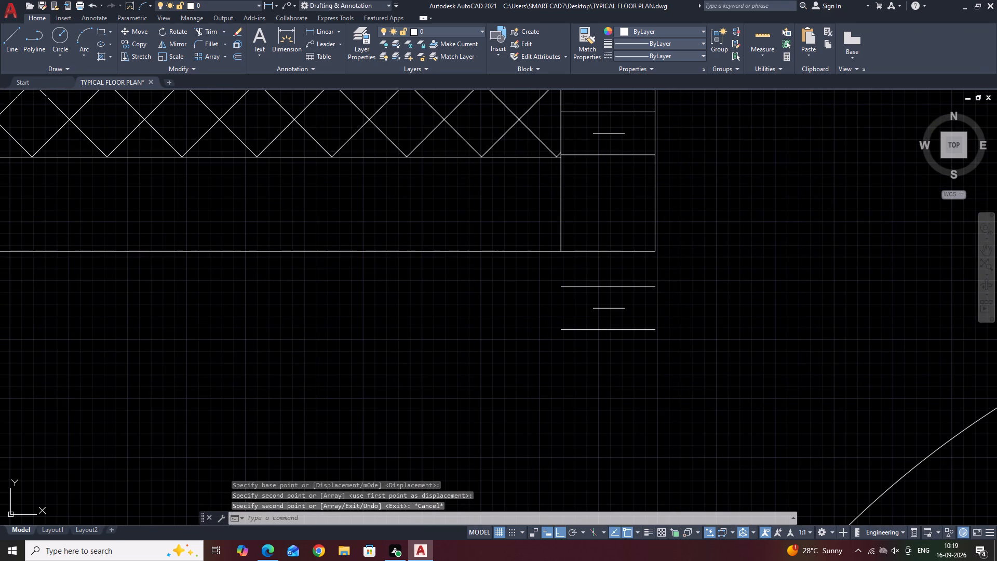
{"action": "left_click", "coordinate": [659, 279]}
{"action": "left_click_drag", "start_coordinate": [643, 334], "coordinate": [644, 352]}
{"action": "middle_click_drag", "start_coordinate": [708, 327], "coordinate": [661, 364]}
{"action": "left_click", "coordinate": [598, 329]}
{"action": "left_click", "coordinate": [556, 357]}
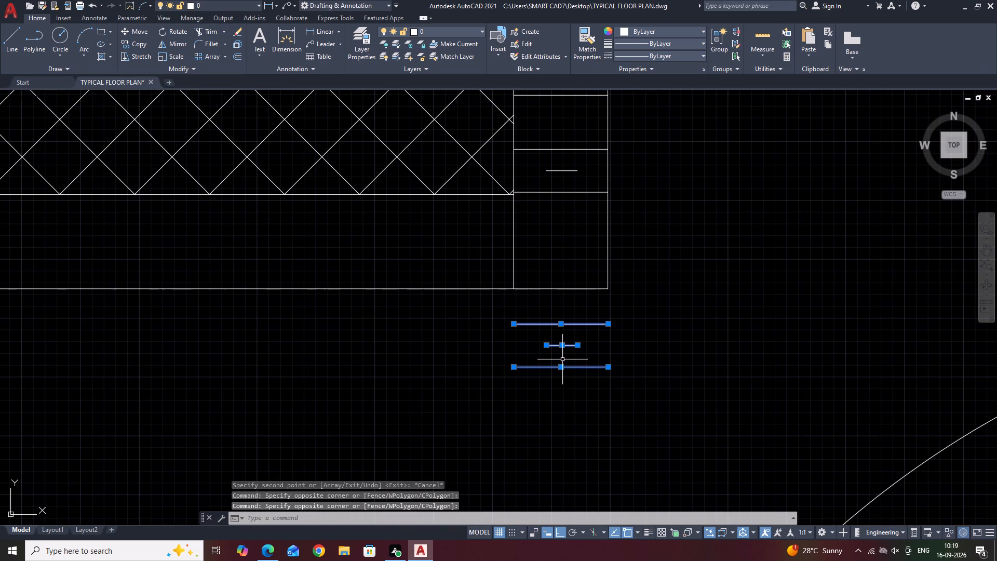
{"action": "type", "text": "RO"}
{"action": "key", "text": "space"}
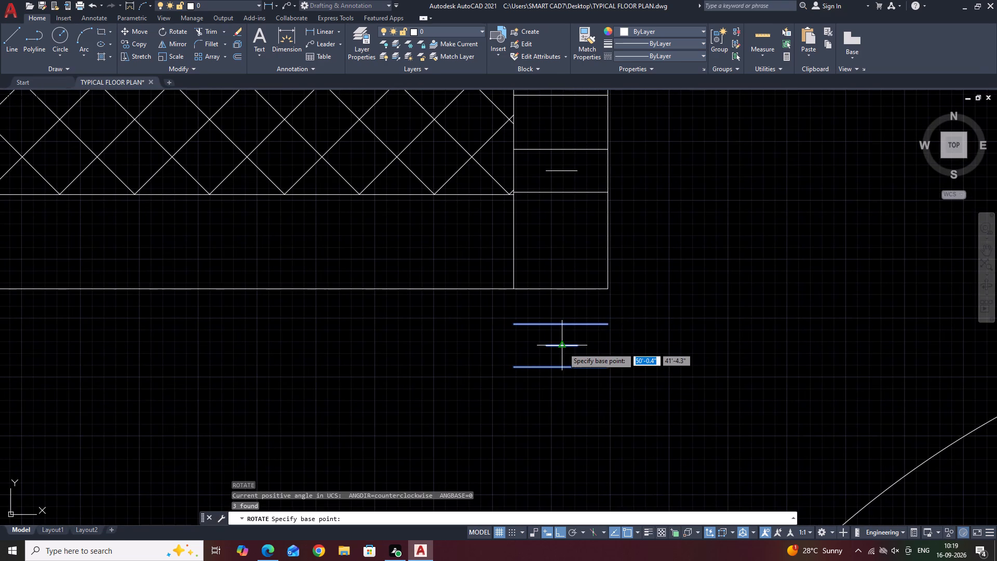
{"action": "left_click", "coordinate": [560, 346]}
{"action": "left_click", "coordinate": [561, 422]}
Move the upright three-line set into the south border strip, placing its east line on the vertical corner line.
{"action": "left_click", "coordinate": [627, 349]}
{"action": "left_click", "coordinate": [502, 367]}
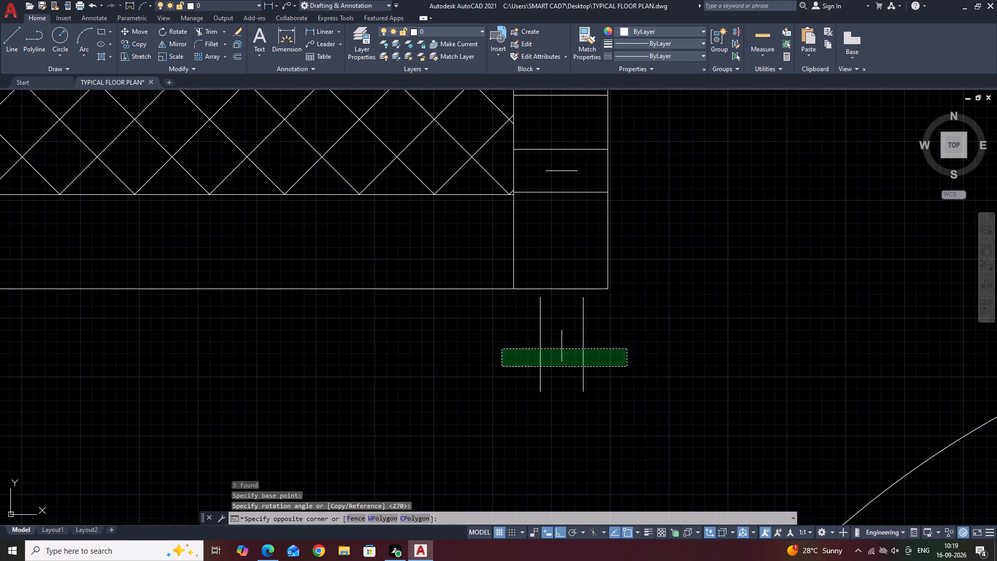
{"action": "type", "text": "M"}
{"action": "key", "text": "space"}
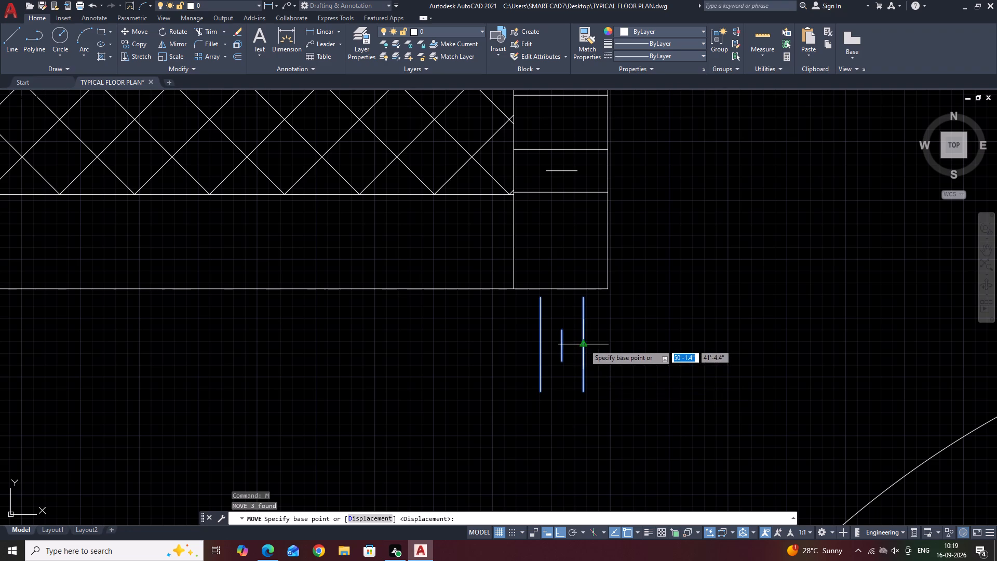
{"action": "left_click", "coordinate": [584, 345]}
{"action": "left_click", "coordinate": [513, 240]}
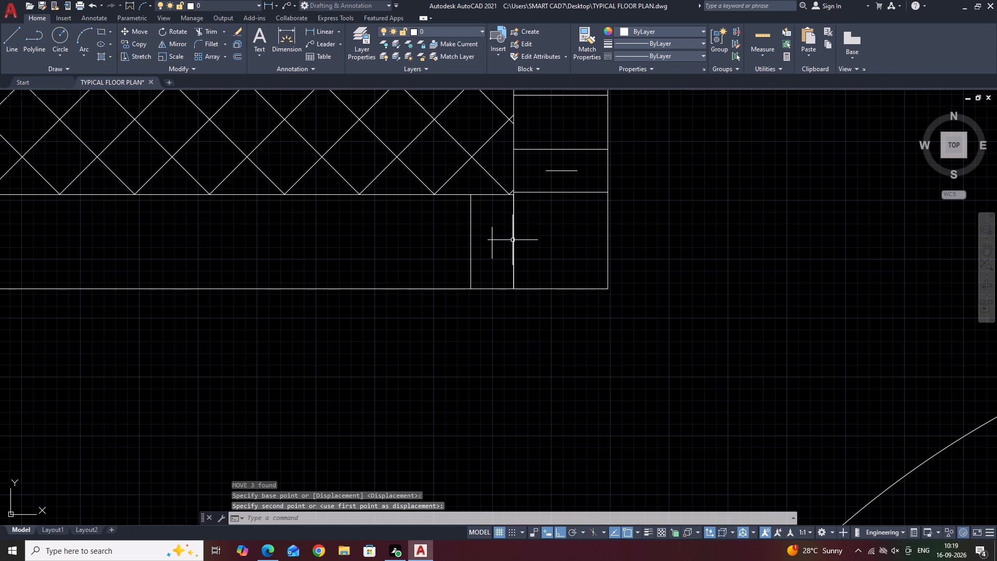
Delete one of the two overlapping vertical lines at the southeast corner square.
{"action": "left_click", "coordinate": [514, 224]}
{"action": "key", "text": "Delete"}
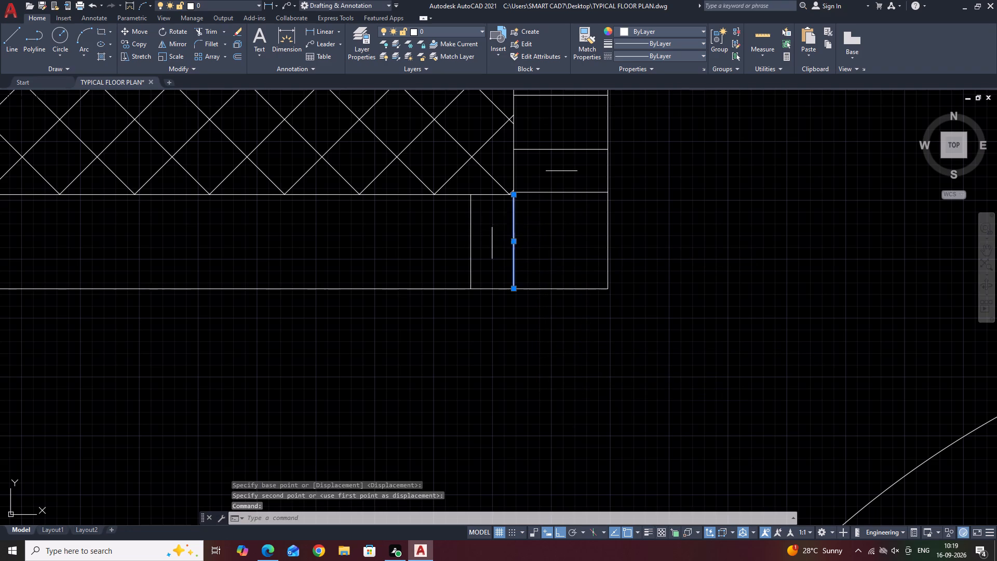
Copy the upright three-line set as a fitted array of 10 along the south border strip to its west end.
{"action": "left_click", "coordinate": [459, 182]}
{"action": "left_click", "coordinate": [531, 310]}
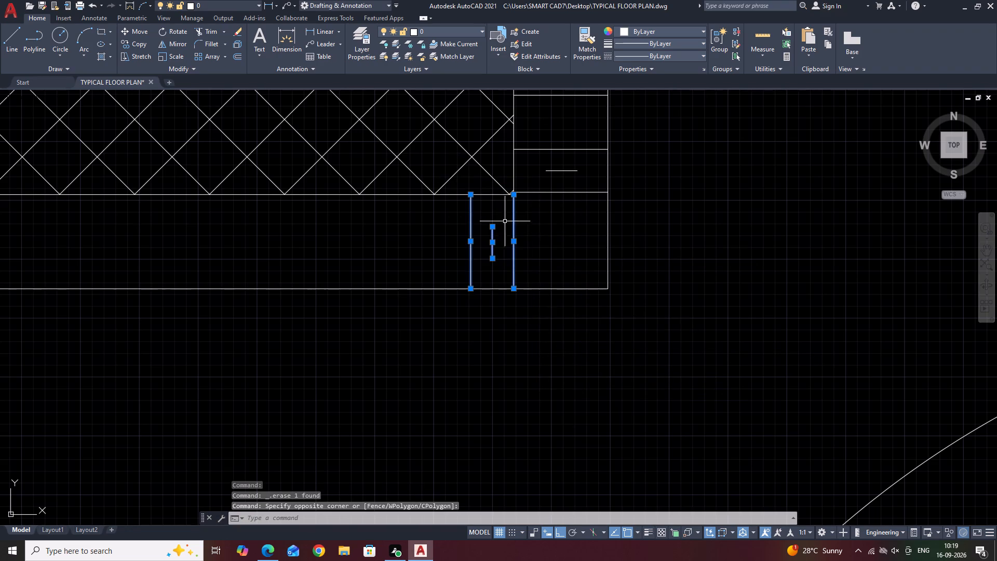
{"action": "middle_click_drag", "start_coordinate": [513, 236], "coordinate": [561, 331]}
{"action": "key", "text": "c"}
{"action": "key", "text": "o"}
{"action": "key", "text": "space"}
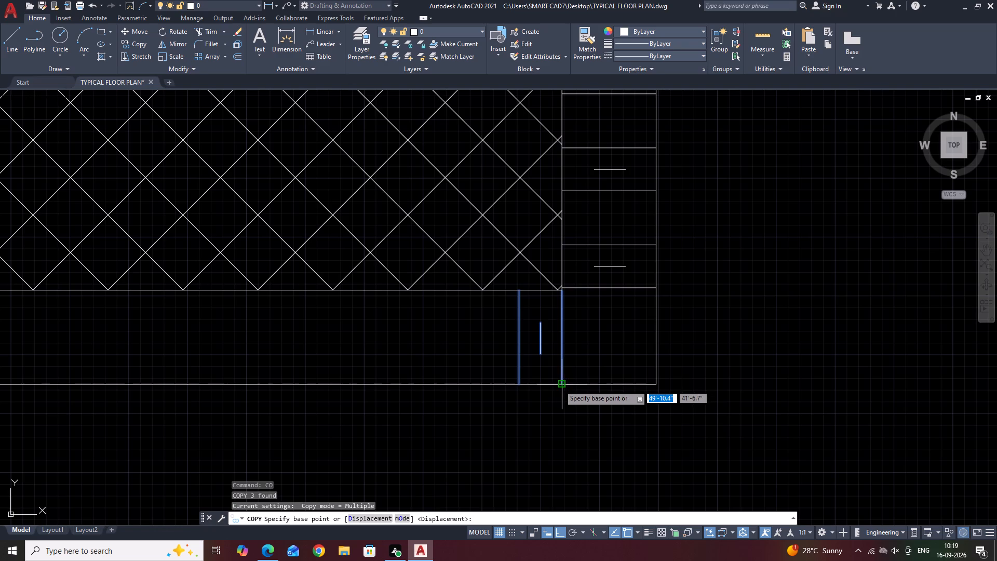
{"action": "left_click", "coordinate": [559, 385]}
{"action": "scroll", "coordinate": [570, 379], "scroll_direction": "down", "scroll_amount": 4}
{"action": "middle_click_drag", "start_coordinate": [423, 385], "coordinate": [628, 364]}
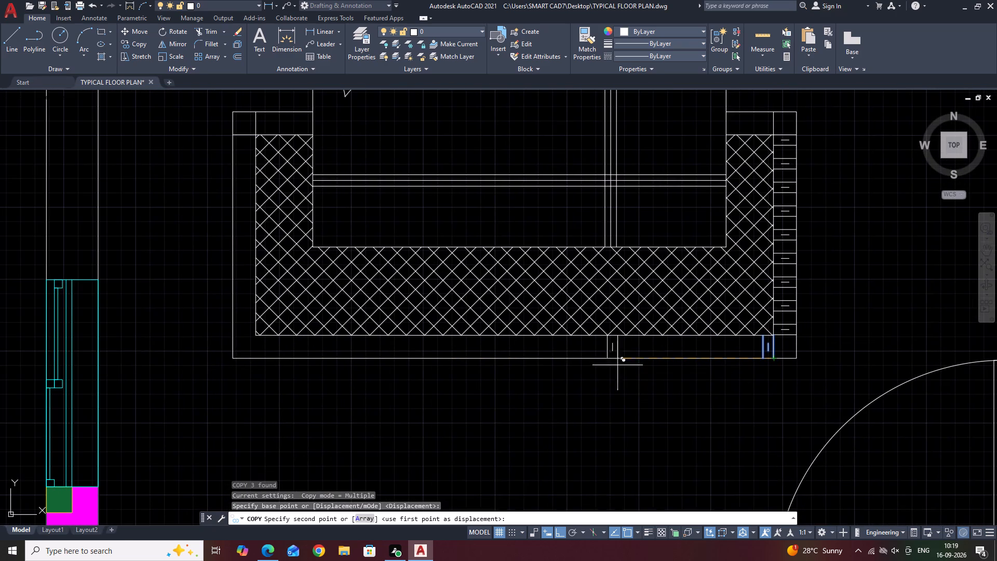
{"action": "key", "text": "a"}
{"action": "type", "text": "R"}
{"action": "key", "text": "space"}
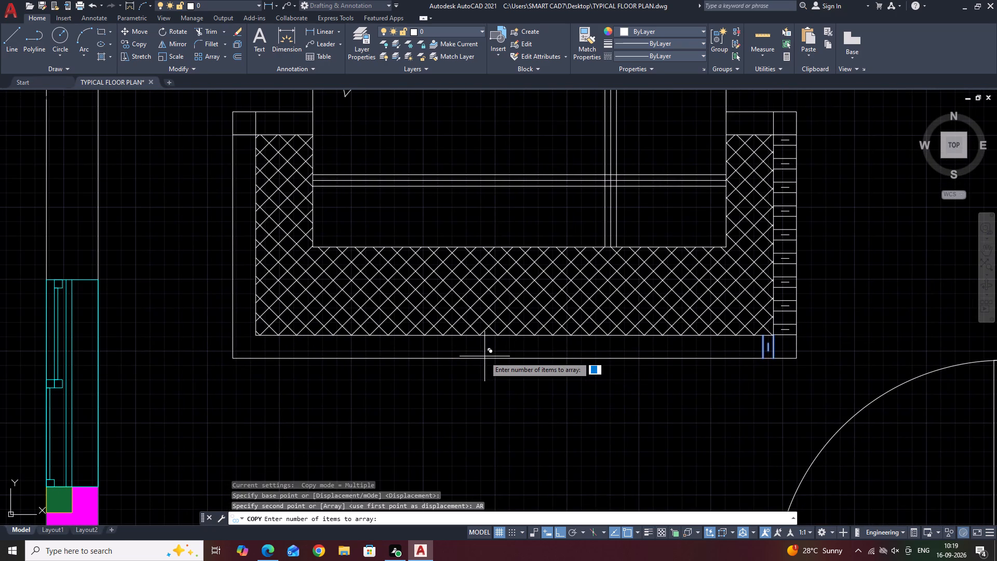
{"action": "key", "text": "1"}
{"action": "key", "text": "0"}
{"action": "key", "text": "space"}
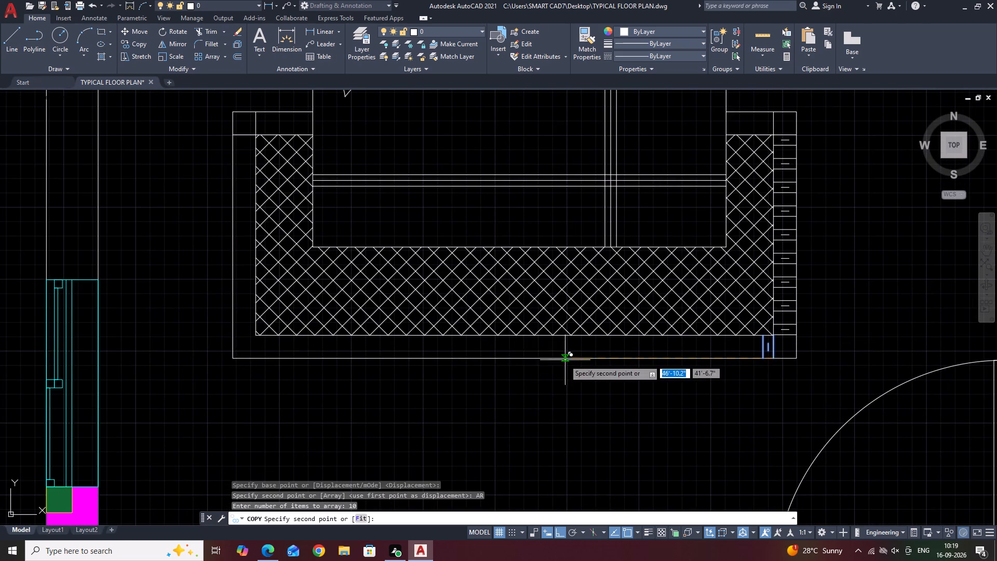
{"action": "left_click", "coordinate": [356, 519]}
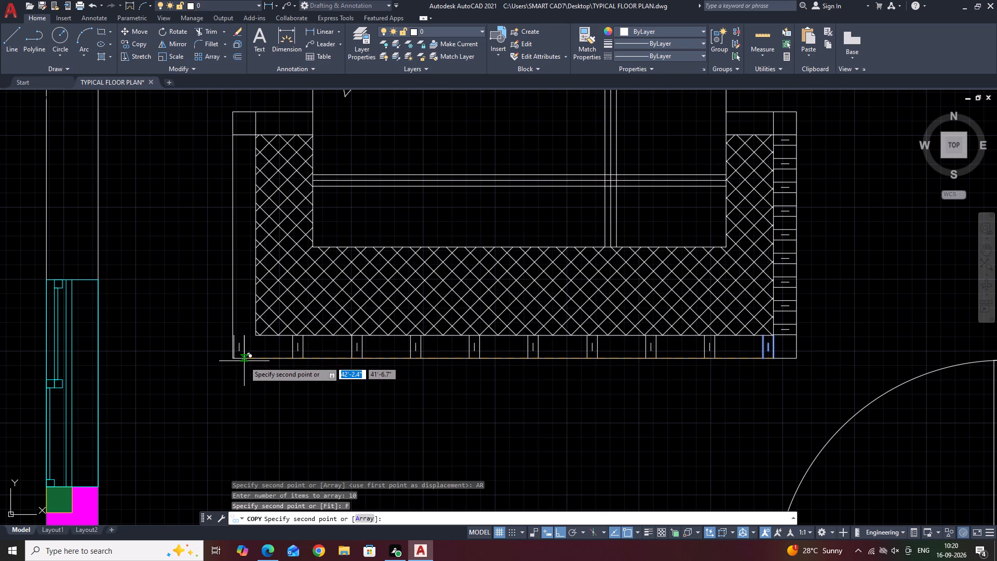
{"action": "left_click", "coordinate": [244, 361]}
{"action": "key", "text": "Escape"}
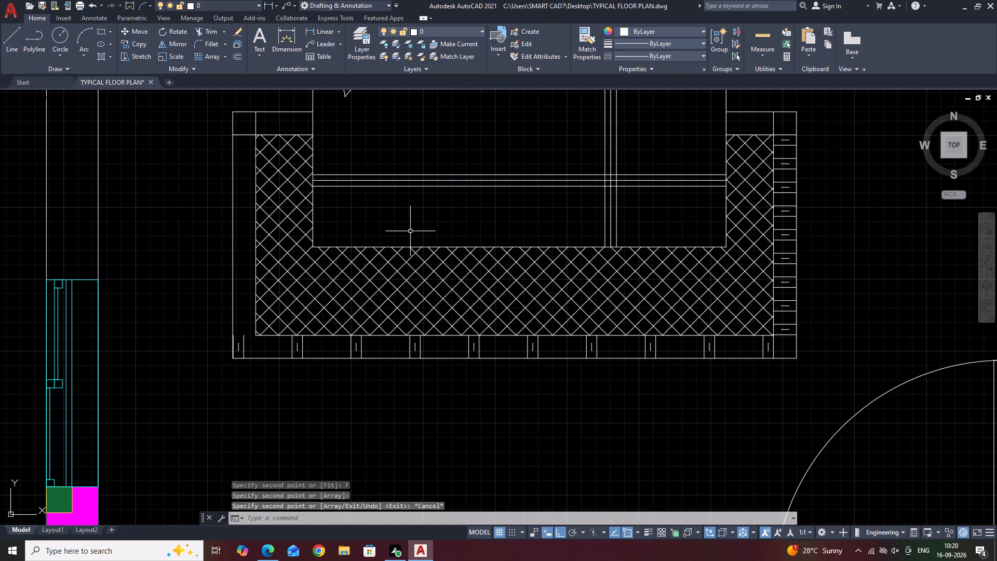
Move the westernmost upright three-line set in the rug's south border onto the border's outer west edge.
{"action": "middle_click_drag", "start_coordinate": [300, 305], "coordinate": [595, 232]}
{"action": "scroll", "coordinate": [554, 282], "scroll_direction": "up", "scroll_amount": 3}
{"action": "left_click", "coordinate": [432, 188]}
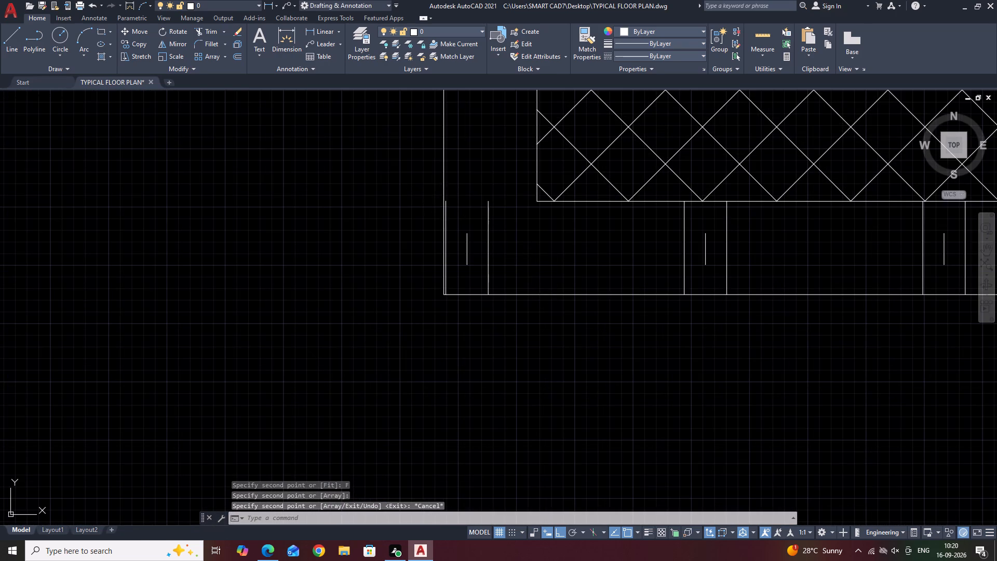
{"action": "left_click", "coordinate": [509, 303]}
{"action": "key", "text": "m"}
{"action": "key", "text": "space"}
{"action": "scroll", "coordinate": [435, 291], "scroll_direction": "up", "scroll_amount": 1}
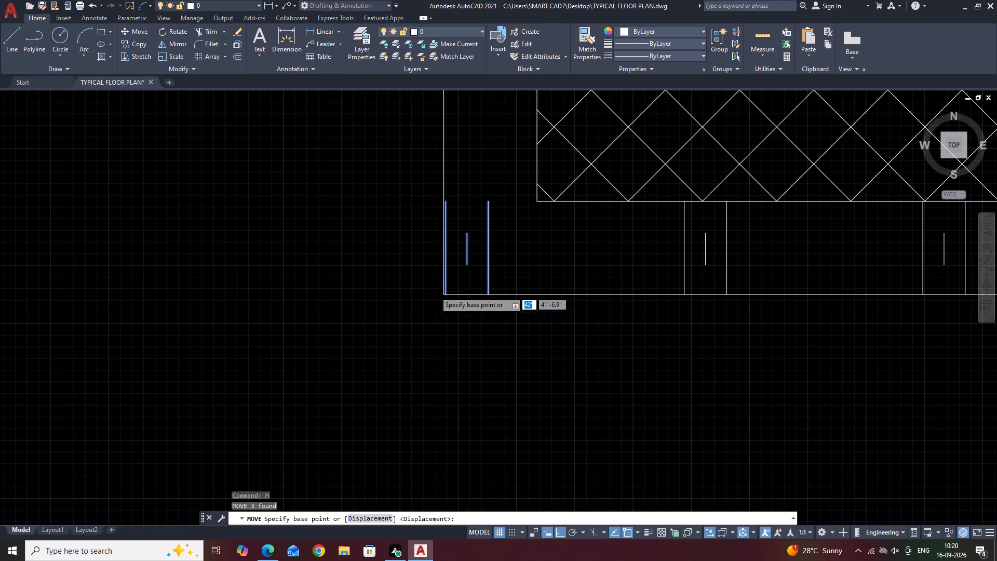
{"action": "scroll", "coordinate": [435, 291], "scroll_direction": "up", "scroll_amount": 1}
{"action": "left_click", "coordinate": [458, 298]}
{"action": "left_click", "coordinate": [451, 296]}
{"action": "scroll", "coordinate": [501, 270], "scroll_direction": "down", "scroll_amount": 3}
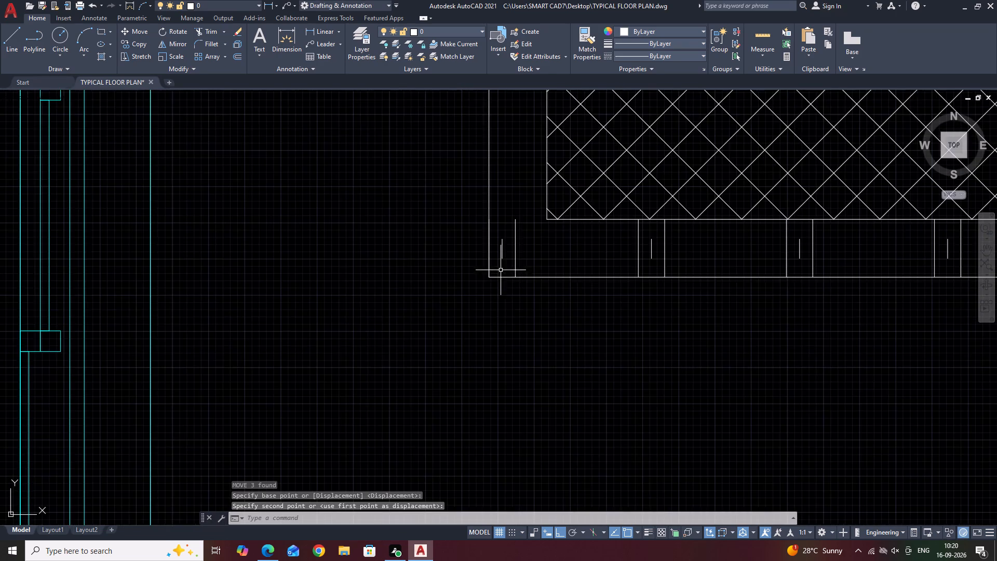
Move the westernmost three-line set east so its west line starts at the hatch's southwest corner.
{"action": "scroll", "coordinate": [591, 248], "scroll_direction": "down", "scroll_amount": 1}
{"action": "middle_click_drag", "start_coordinate": [591, 248], "coordinate": [589, 295]}
{"action": "scroll", "coordinate": [523, 284], "scroll_direction": "up", "scroll_amount": 1}
{"action": "left_click_drag", "start_coordinate": [510, 254], "coordinate": [516, 262]}
{"action": "left_click", "coordinate": [568, 357]}
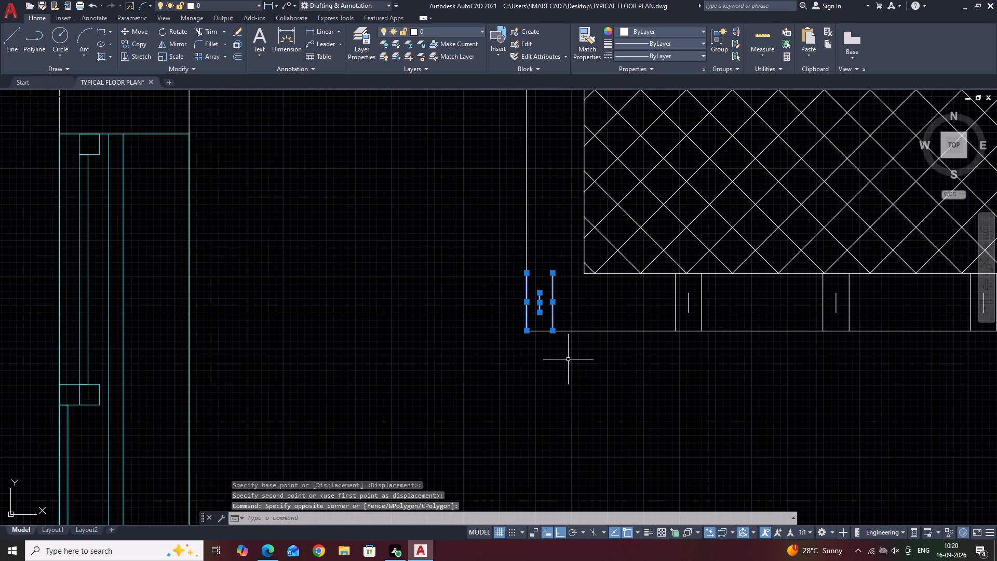
{"action": "key", "text": "m"}
{"action": "key", "text": "space"}
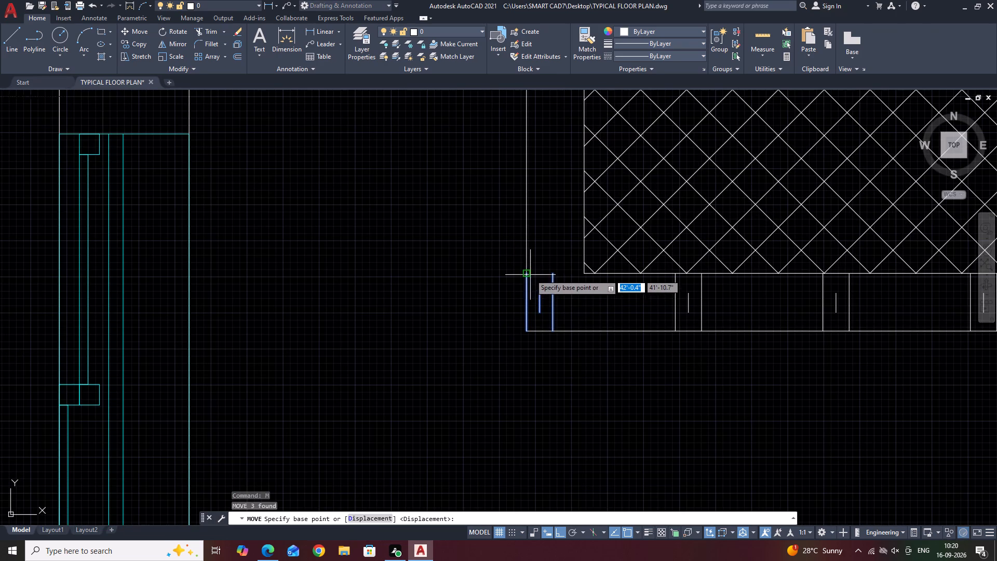
{"action": "left_click", "coordinate": [527, 273]}
{"action": "left_click", "coordinate": [583, 275]}
Draw a horizontal line from the hatch's southwest corner to the border's outer west edge, closing the corner square.
{"action": "scroll", "coordinate": [574, 290], "scroll_direction": "up", "scroll_amount": 1}
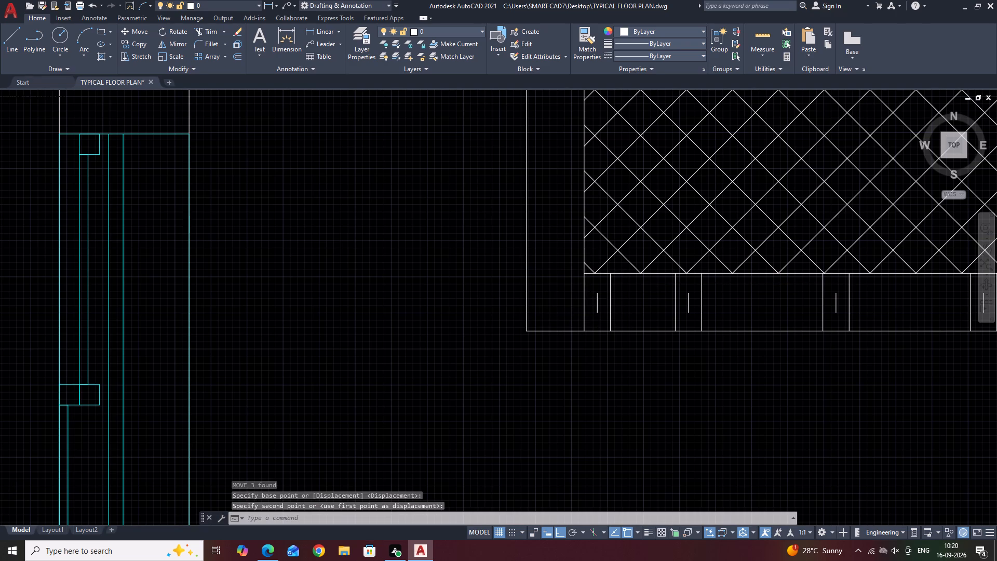
{"action": "type", "text": "L"}
{"action": "key", "text": "space"}
{"action": "left_click", "coordinate": [590, 264]}
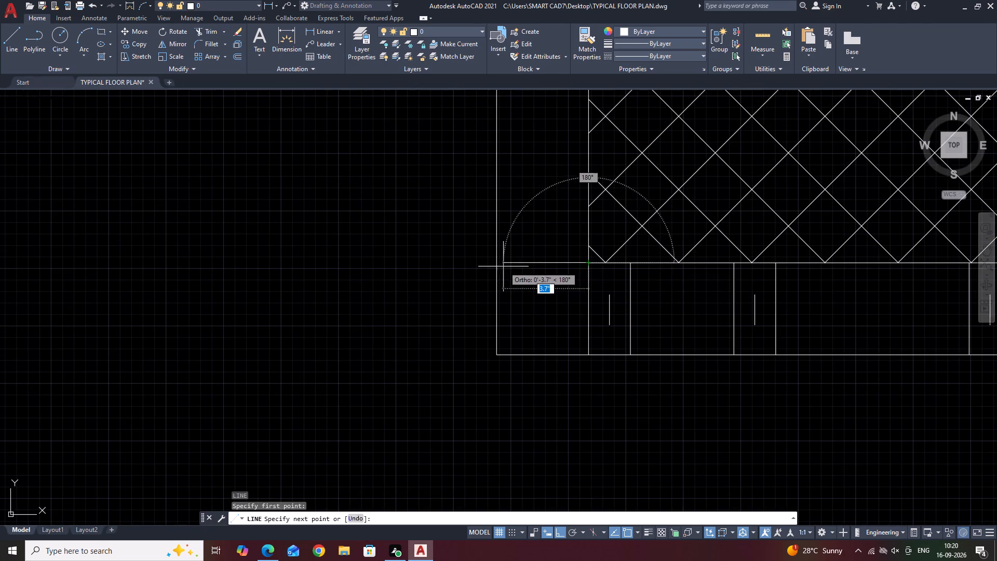
{"action": "left_click", "coordinate": [497, 262]}
{"action": "key", "text": "Escape"}
Copy all the three-line sets from the rug's east border strip into the west border strip.
{"action": "scroll", "coordinate": [538, 286], "scroll_direction": "down", "scroll_amount": 3}
{"action": "middle_click_drag", "start_coordinate": [673, 272], "coordinate": [401, 263]}
{"action": "scroll", "coordinate": [415, 272], "scroll_direction": "down", "scroll_amount": 3}
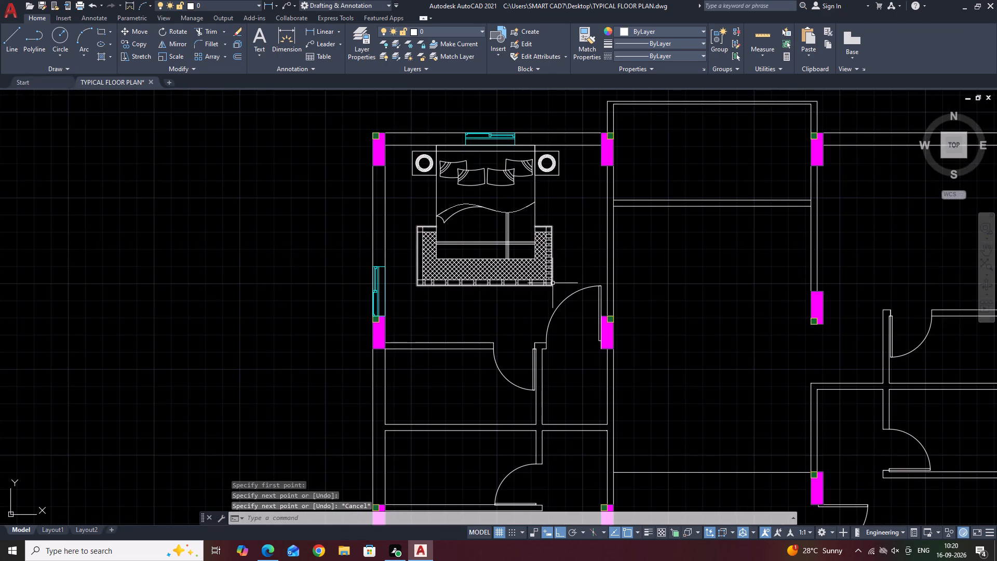
{"action": "scroll", "coordinate": [544, 238], "scroll_direction": "up", "scroll_amount": 5}
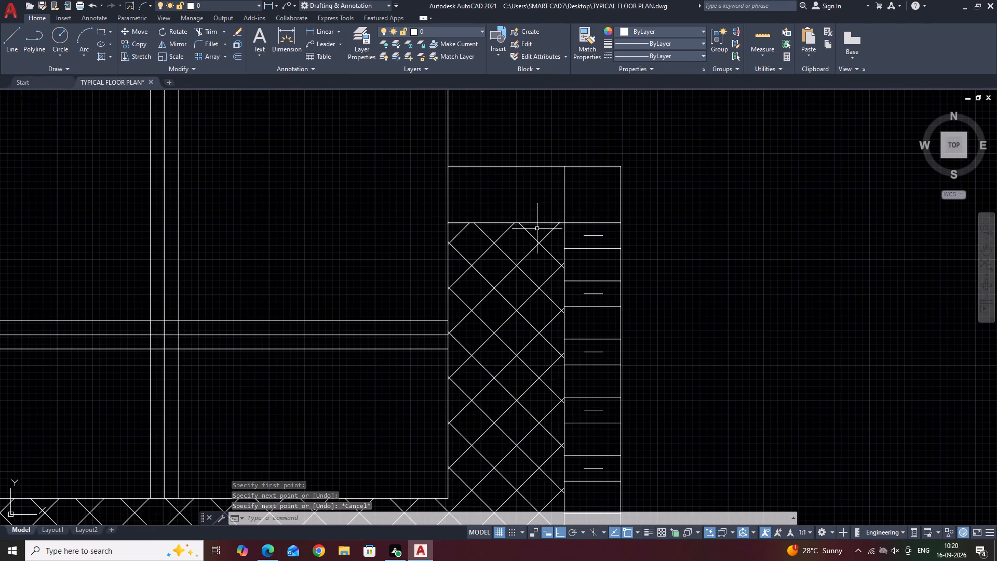
{"action": "left_click", "coordinate": [552, 204]}
{"action": "scroll", "coordinate": [574, 210], "scroll_direction": "down", "scroll_amount": 3}
{"action": "scroll", "coordinate": [605, 252], "scroll_direction": "down", "scroll_amount": 2}
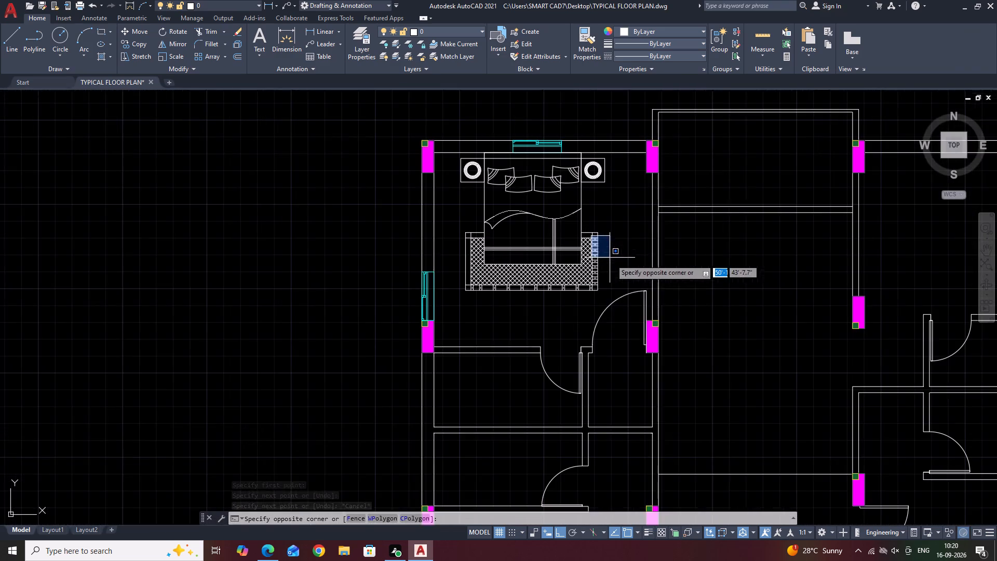
{"action": "middle_click_drag", "start_coordinate": [639, 324], "coordinate": [667, 243]}
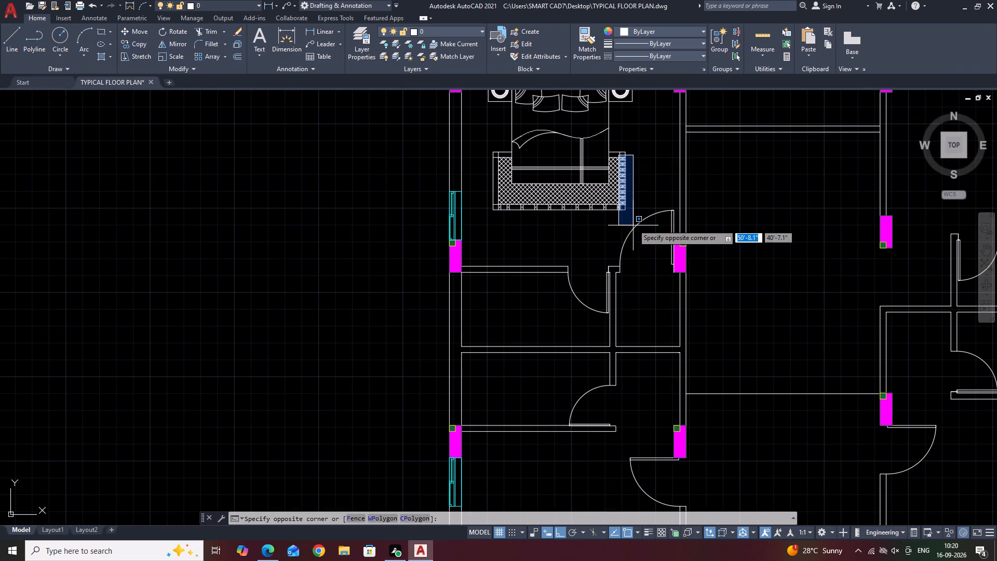
{"action": "scroll", "coordinate": [641, 209], "scroll_direction": "up", "scroll_amount": 4}
{"action": "left_click", "coordinate": [621, 210]}
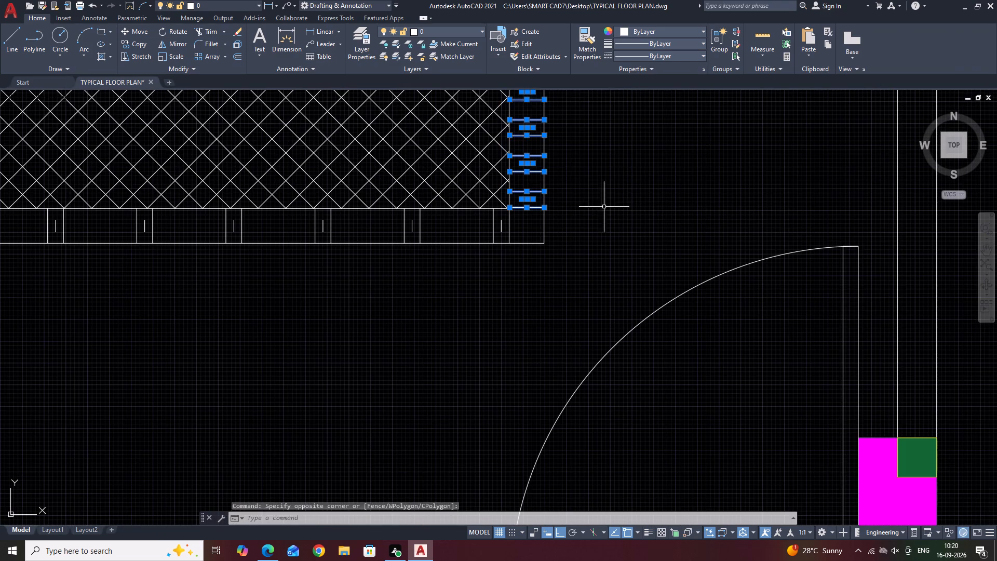
{"action": "middle_click_drag", "start_coordinate": [590, 201], "coordinate": [700, 288]}
{"action": "scroll", "coordinate": [699, 288], "scroll_direction": "down", "scroll_amount": 2}
{"action": "middle_click_drag", "start_coordinate": [706, 293], "coordinate": [773, 344]}
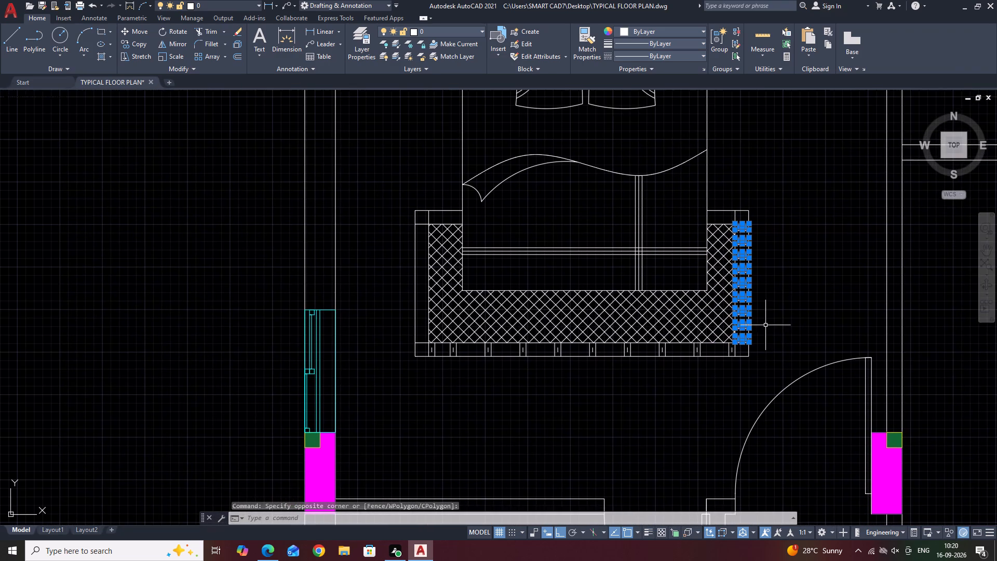
{"action": "key", "text": "c"}
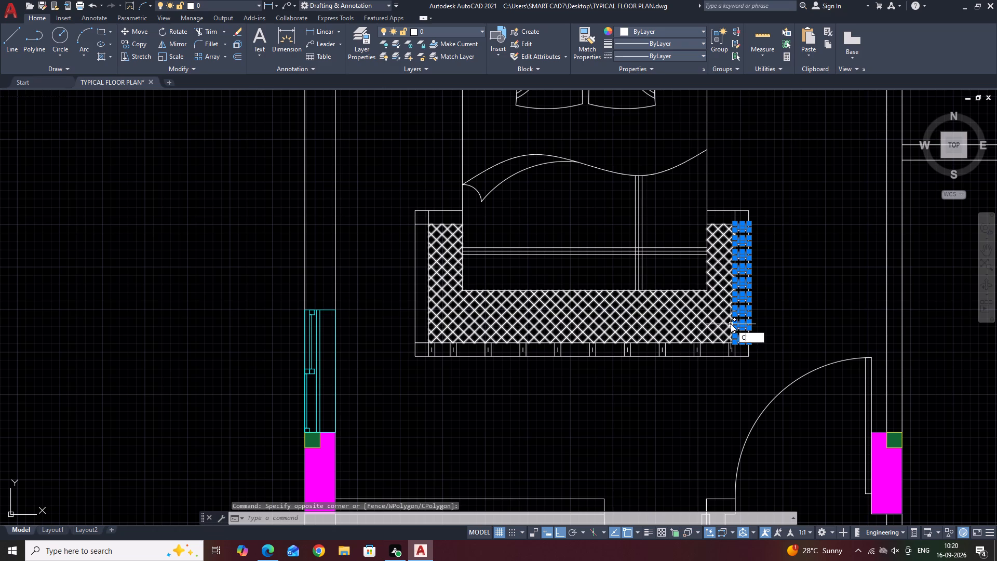
{"action": "type", "text": "O"}
{"action": "key", "text": "space"}
{"action": "scroll", "coordinate": [730, 338], "scroll_direction": "up", "scroll_amount": 2}
{"action": "left_click", "coordinate": [740, 350]}
{"action": "scroll", "coordinate": [742, 351], "scroll_direction": "down", "scroll_amount": 3}
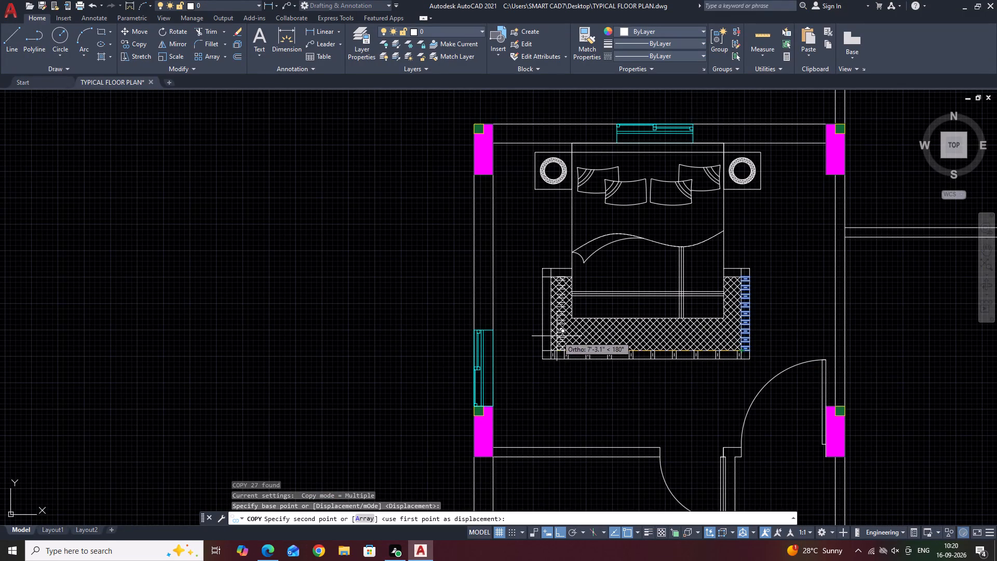
{"action": "scroll", "coordinate": [538, 344], "scroll_direction": "up", "scroll_amount": 4}
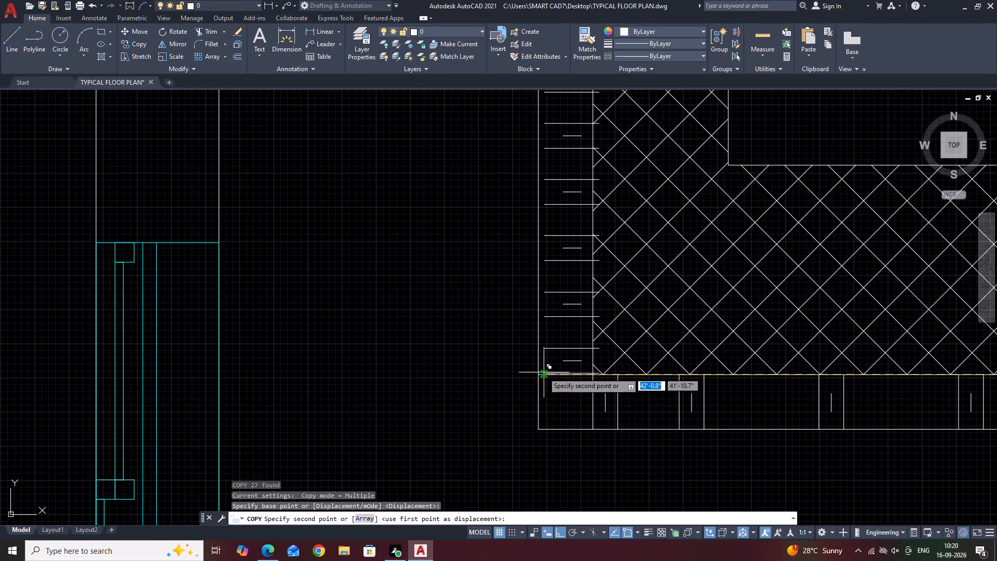
{"action": "left_click", "coordinate": [540, 374]}
{"action": "key", "text": "Escape"}
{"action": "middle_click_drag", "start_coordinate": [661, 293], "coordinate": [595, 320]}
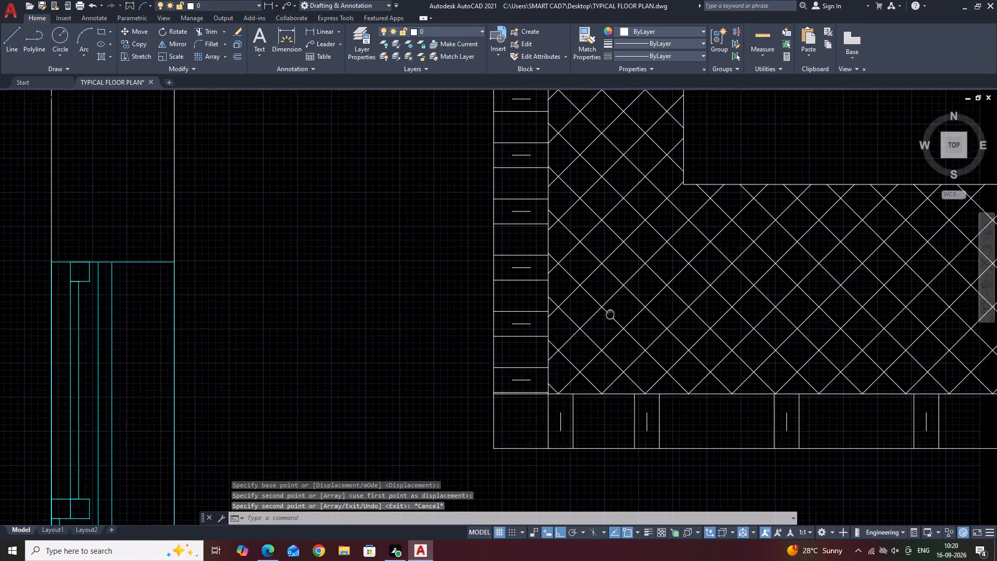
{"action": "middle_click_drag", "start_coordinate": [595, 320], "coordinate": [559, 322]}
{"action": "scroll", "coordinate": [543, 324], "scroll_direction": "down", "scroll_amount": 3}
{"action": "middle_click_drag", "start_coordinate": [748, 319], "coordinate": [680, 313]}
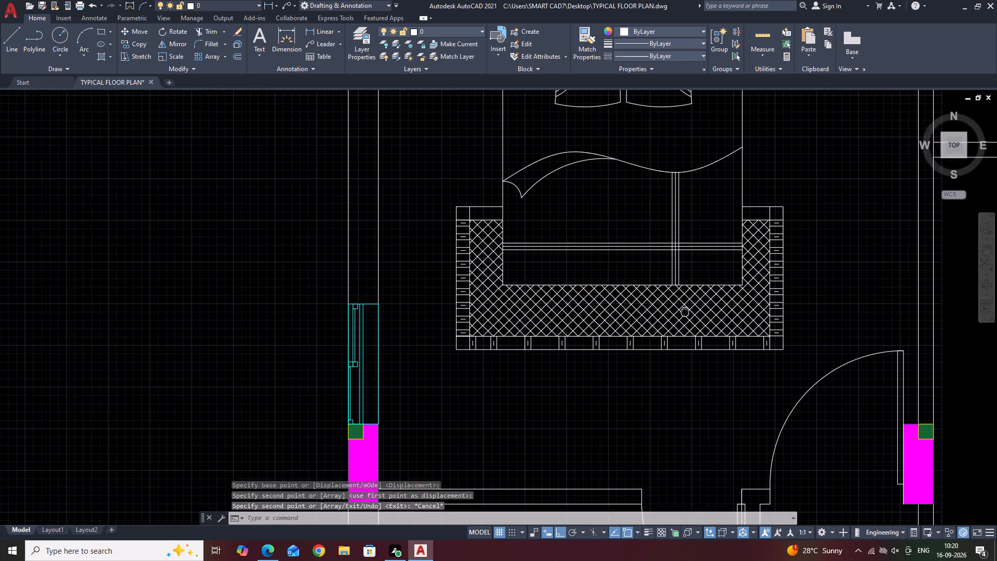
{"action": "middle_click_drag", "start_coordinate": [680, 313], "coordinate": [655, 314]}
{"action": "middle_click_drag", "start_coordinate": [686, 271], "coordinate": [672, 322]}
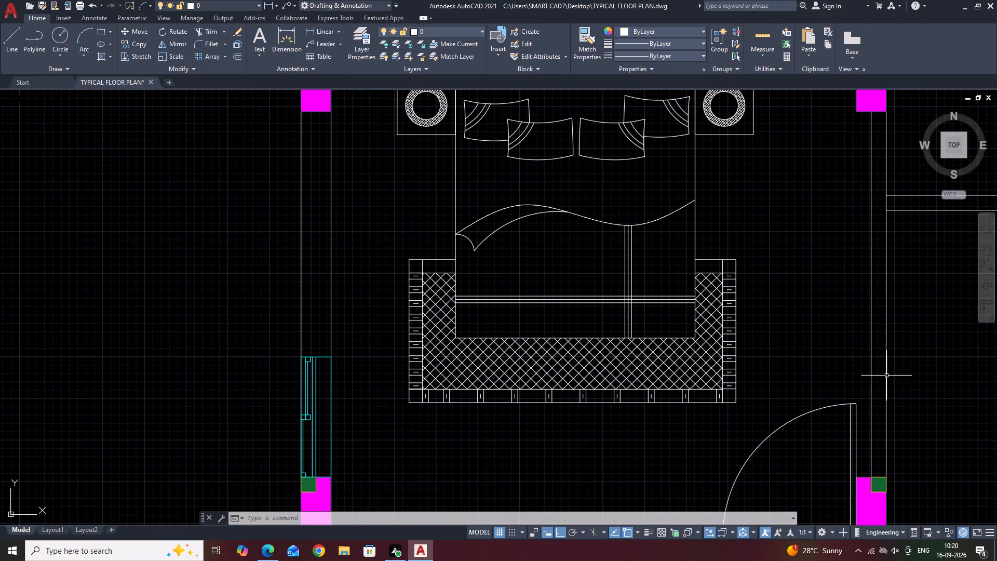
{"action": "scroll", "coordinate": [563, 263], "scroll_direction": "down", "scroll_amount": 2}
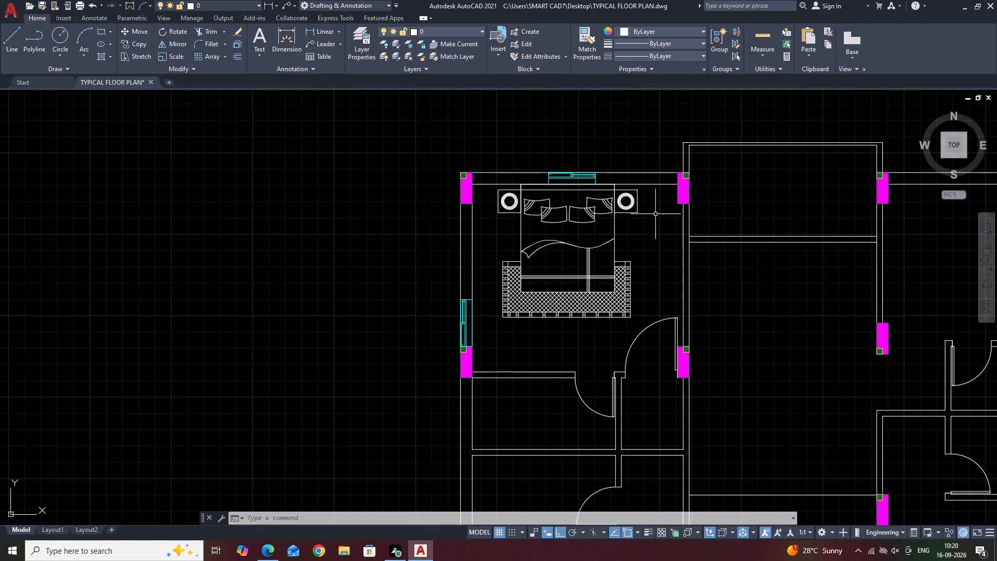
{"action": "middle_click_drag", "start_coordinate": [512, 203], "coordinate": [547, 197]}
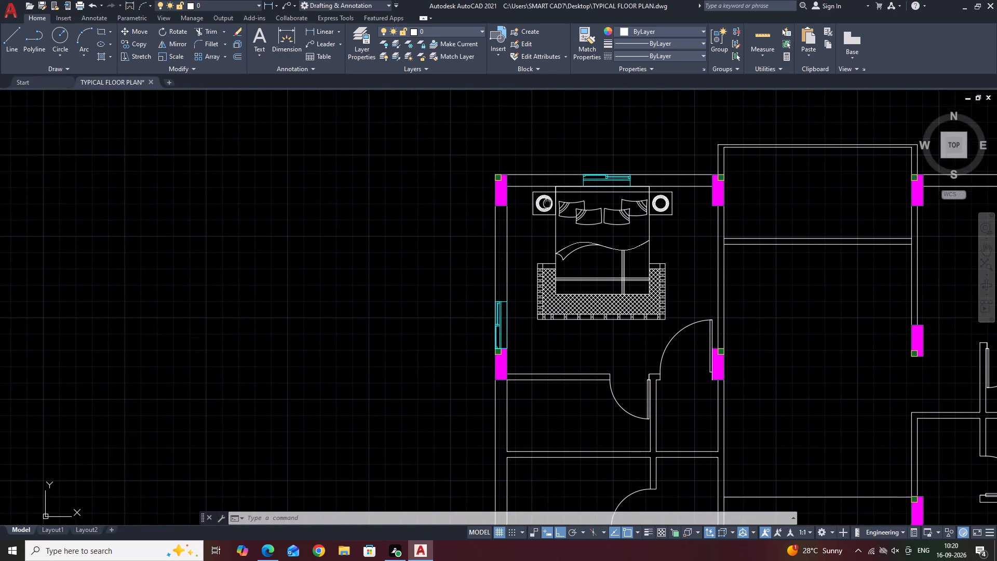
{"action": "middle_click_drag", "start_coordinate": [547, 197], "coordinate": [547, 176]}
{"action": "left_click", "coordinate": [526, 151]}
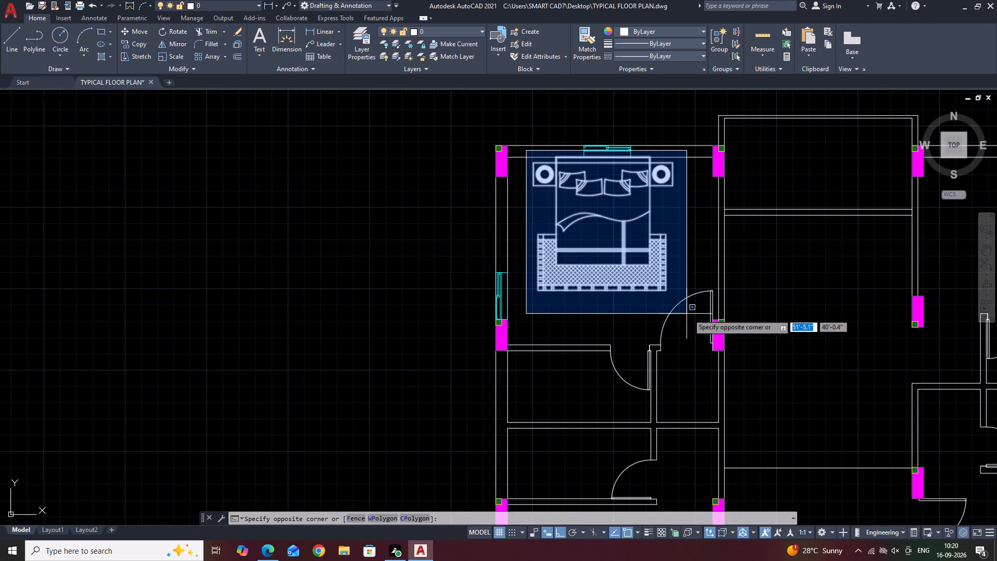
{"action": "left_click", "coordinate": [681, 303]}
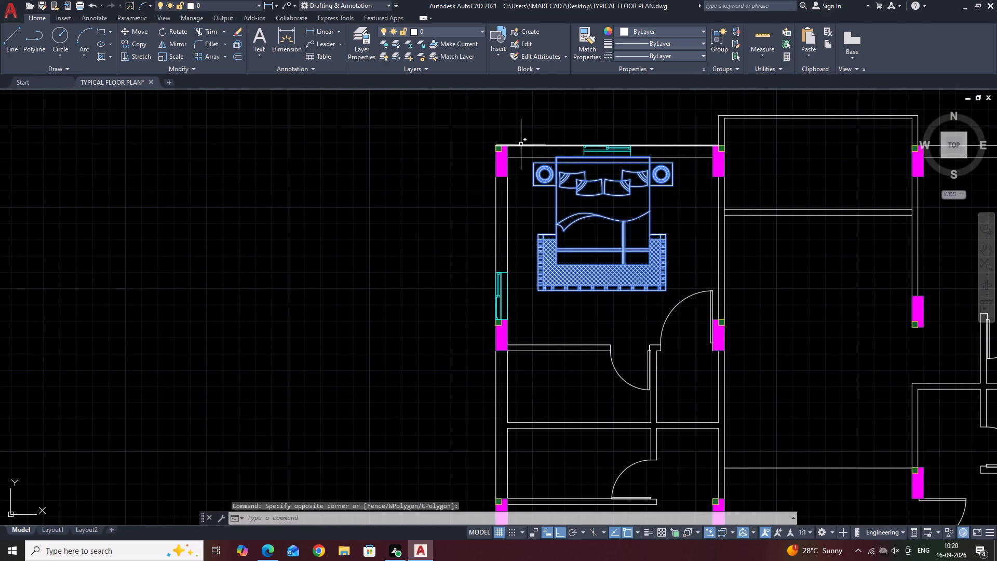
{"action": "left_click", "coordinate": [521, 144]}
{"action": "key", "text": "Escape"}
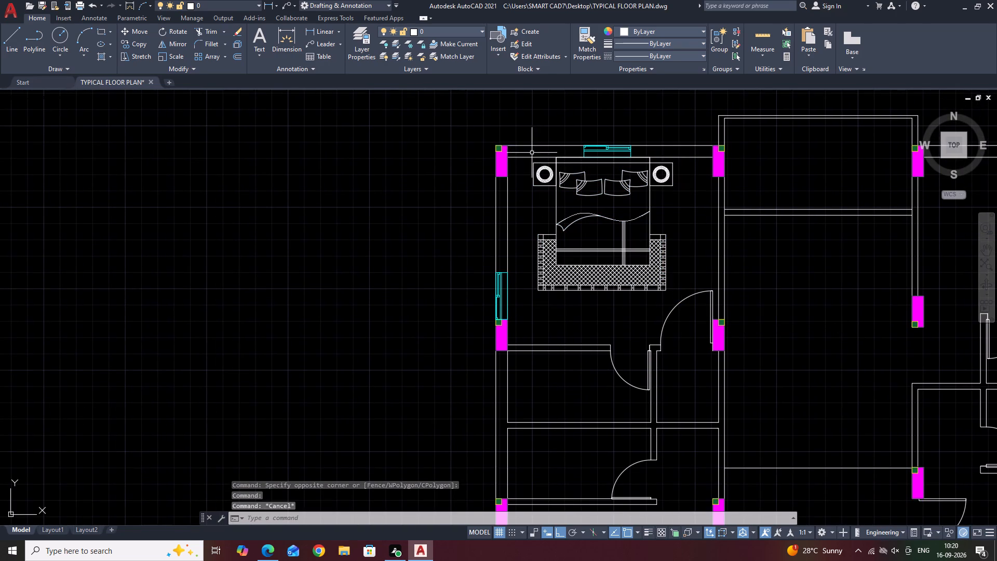
Define the bed, pillows, side tables and rug together as a block named BED.
{"action": "left_click", "coordinate": [532, 154]}
{"action": "left_click", "coordinate": [677, 301]}
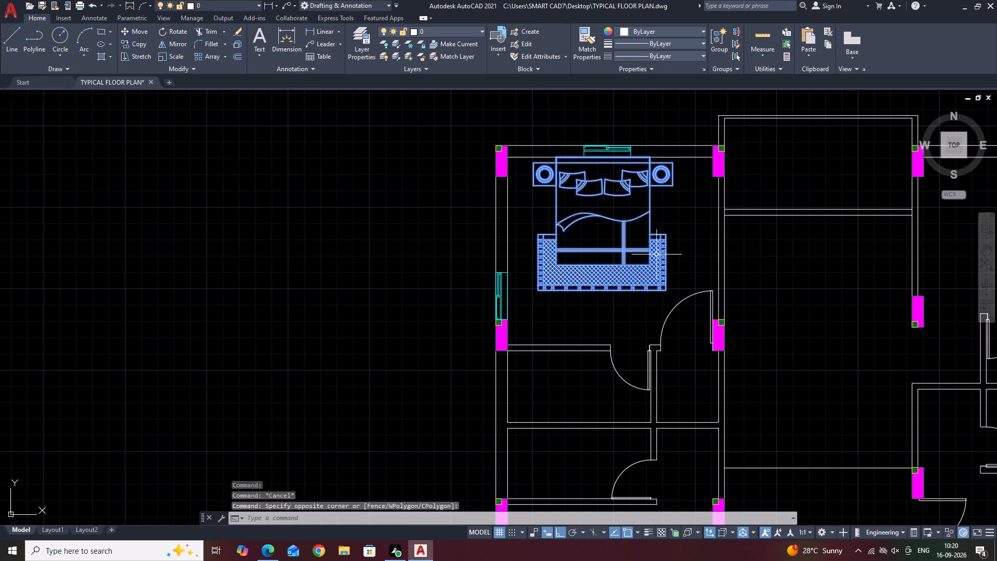
{"action": "key", "text": "b"}
{"action": "key", "text": "space"}
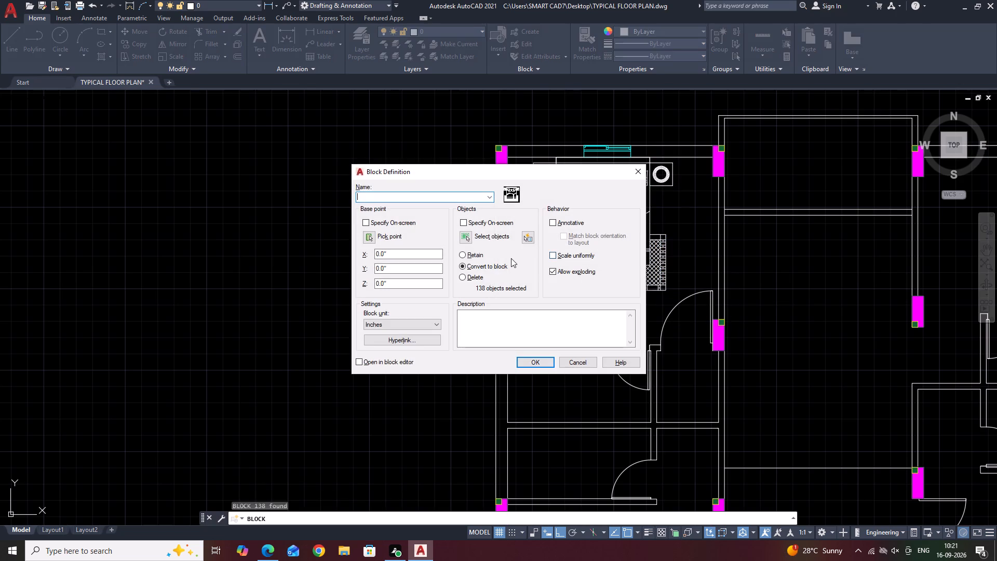
{"action": "type", "text": "BED"}
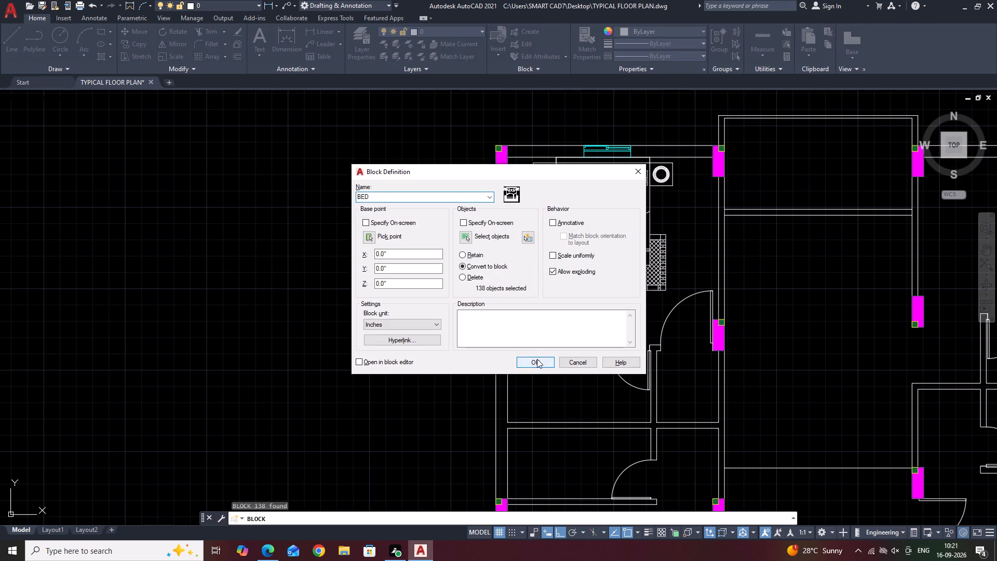
{"action": "left_click", "coordinate": [537, 359]}
Move the BED block west so the west side table's northwest corner meets the column's inner face.
{"action": "left_click", "coordinate": [669, 242]}
{"action": "left_click", "coordinate": [638, 263]}
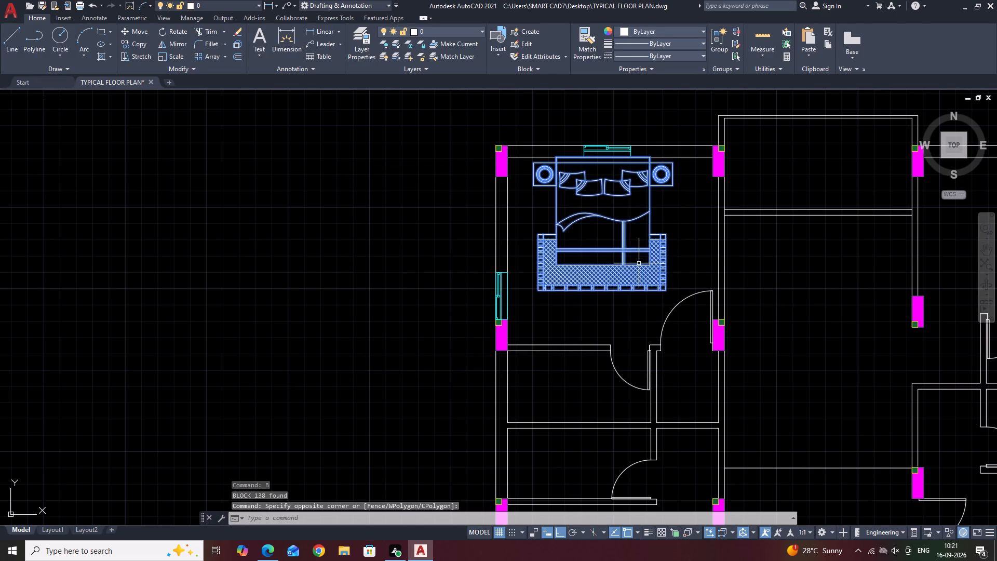
{"action": "middle_click_drag", "start_coordinate": [621, 231], "coordinate": [631, 290]}
{"action": "key", "text": "m"}
{"action": "key", "text": "space"}
{"action": "scroll", "coordinate": [558, 229], "scroll_direction": "up", "scroll_amount": 2}
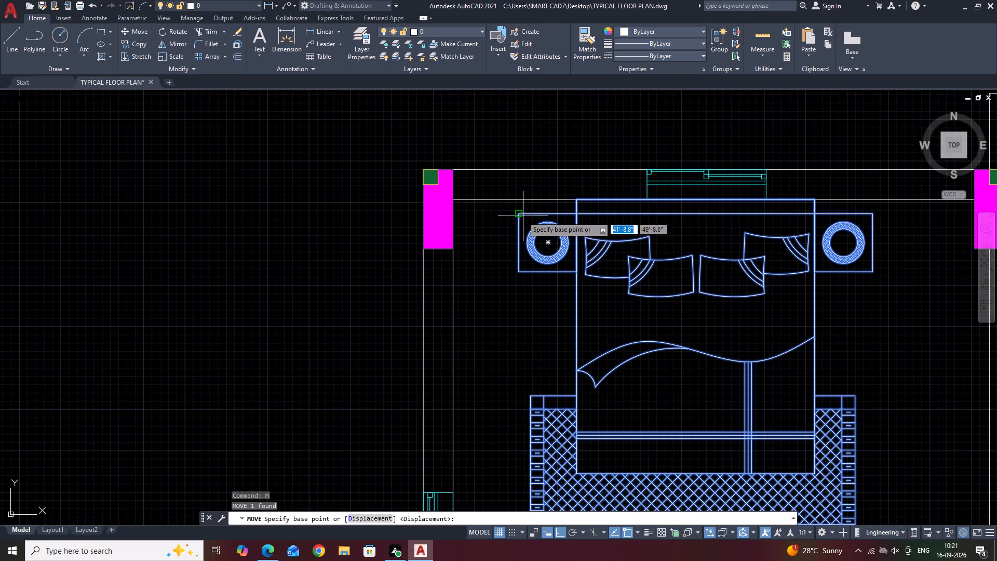
{"action": "left_click", "coordinate": [518, 212]}
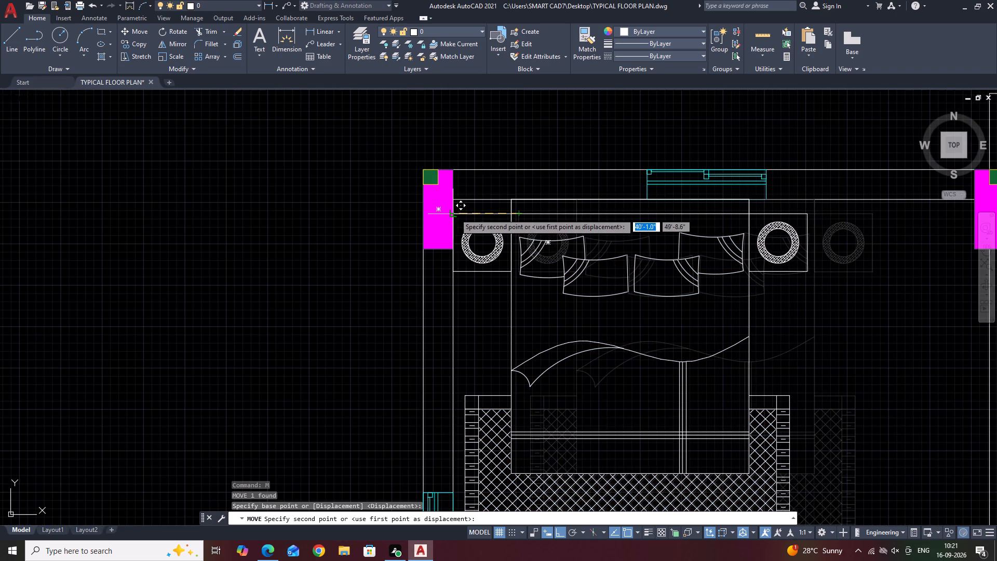
{"action": "left_click", "coordinate": [455, 213]}
{"action": "scroll", "coordinate": [633, 299], "scroll_direction": "down", "scroll_amount": 1}
Draw a tall, narrow rectangle from the bedroom's inner northeast corner south along the east wall, ending above the door swing.
{"action": "middle_click_drag", "start_coordinate": [683, 299], "coordinate": [620, 262]}
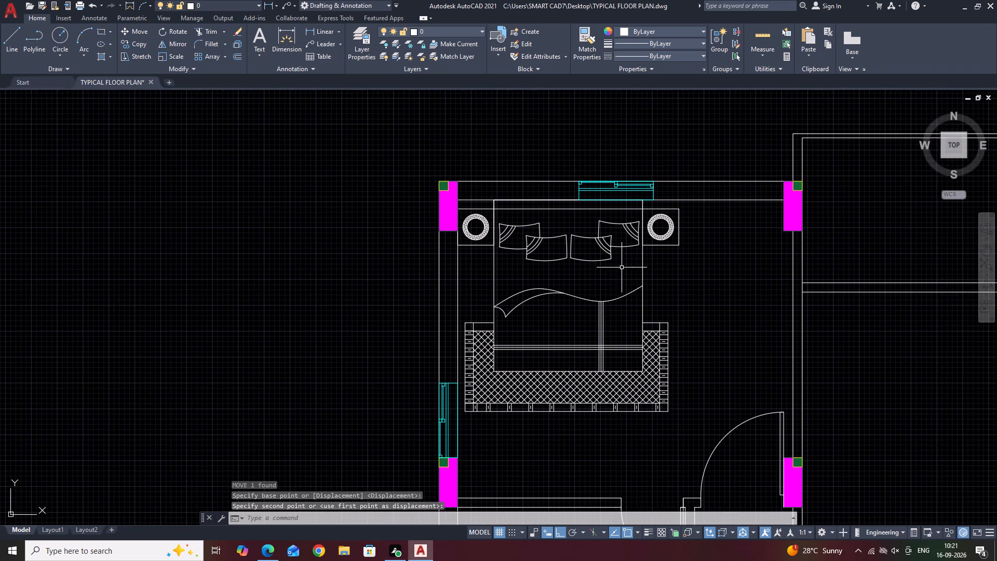
{"action": "middle_click_drag", "start_coordinate": [751, 309], "coordinate": [695, 301]}
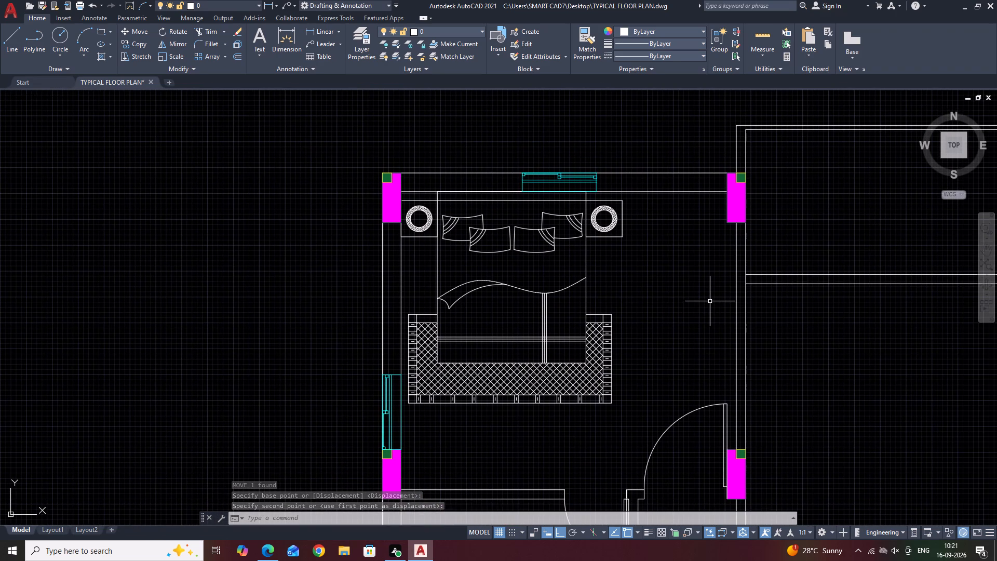
{"action": "key", "text": "r"}
{"action": "type", "text": "EC"}
{"action": "key", "text": "space"}
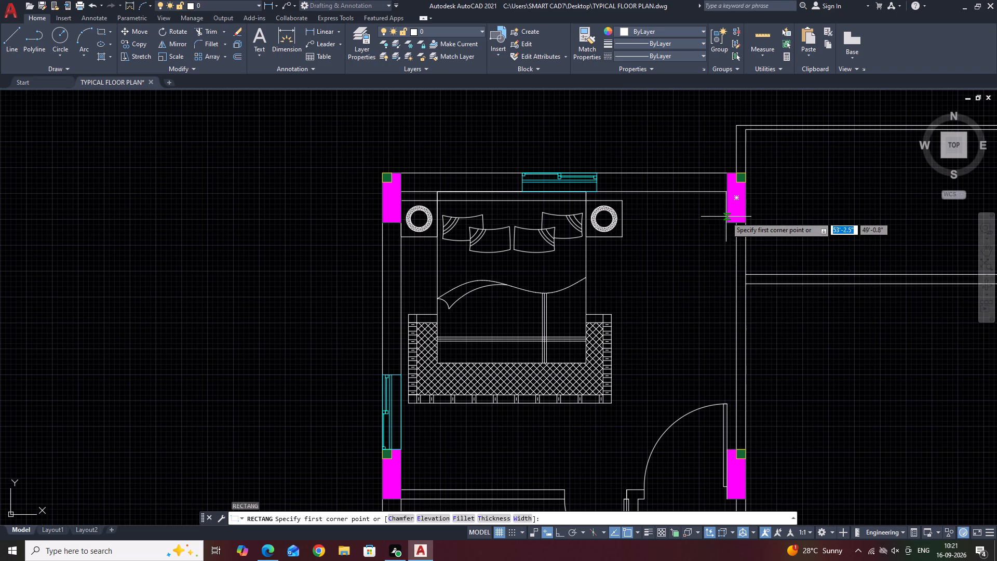
{"action": "left_click", "coordinate": [725, 192]}
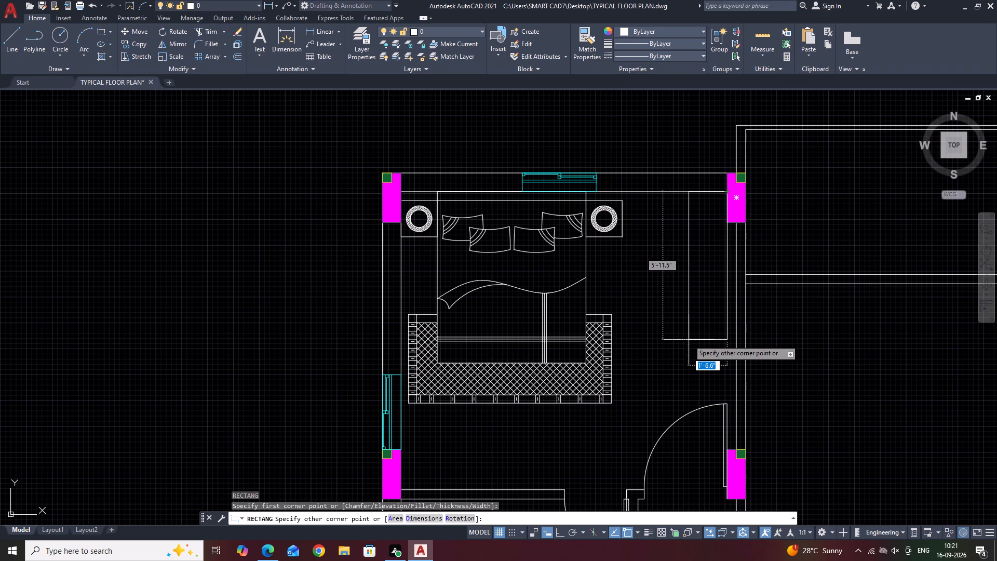
{"action": "left_click", "coordinate": [679, 370]}
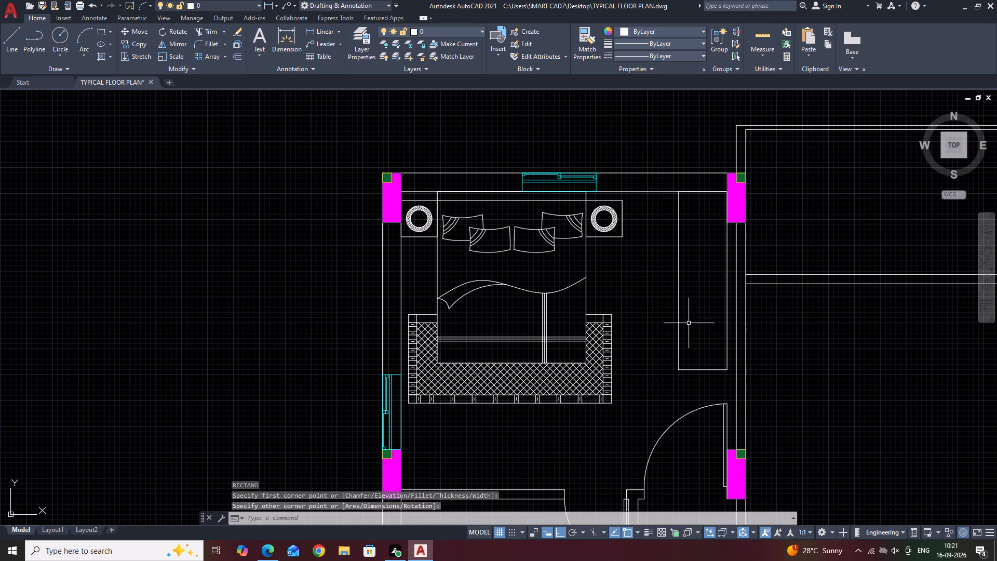
Draw a north-south centre line through the tall rectangle from its top edge's midpoint to its bottom edge.
{"action": "middle_click_drag", "start_coordinate": [710, 278], "coordinate": [668, 303]}
{"action": "key", "text": "l"}
{"action": "key", "text": "space"}
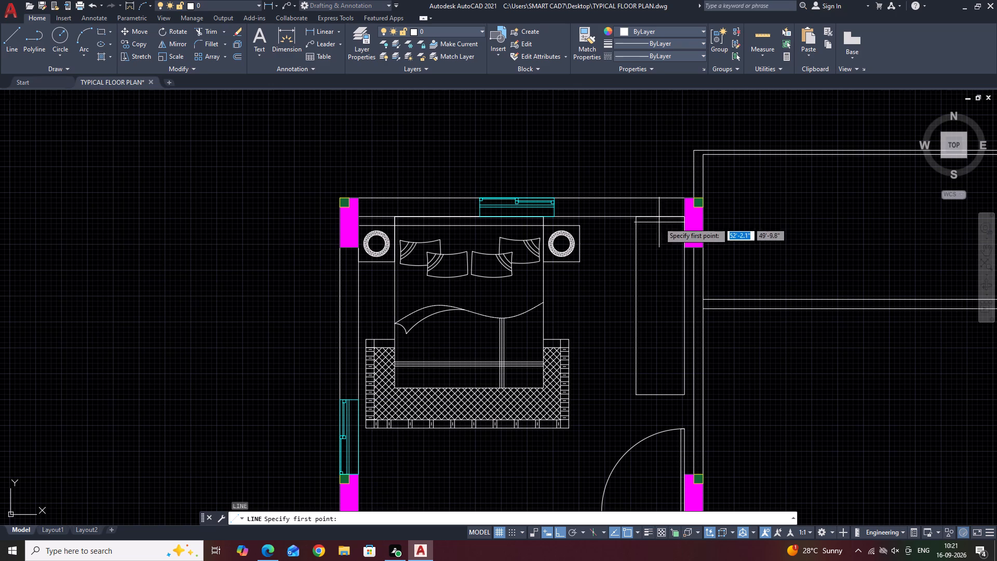
{"action": "left_click", "coordinate": [658, 216]}
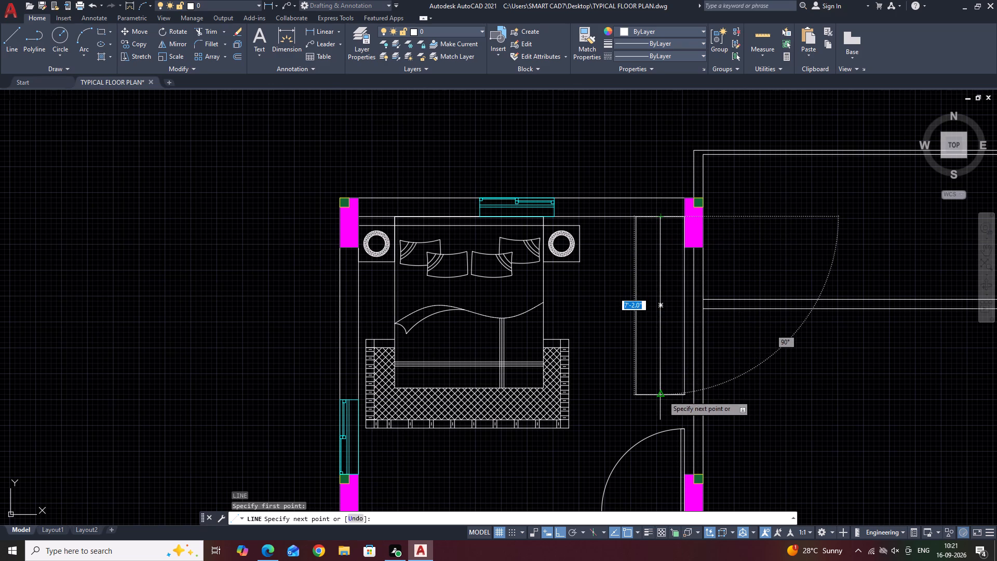
{"action": "left_click", "coordinate": [661, 394]}
{"action": "key", "text": "Escape"}
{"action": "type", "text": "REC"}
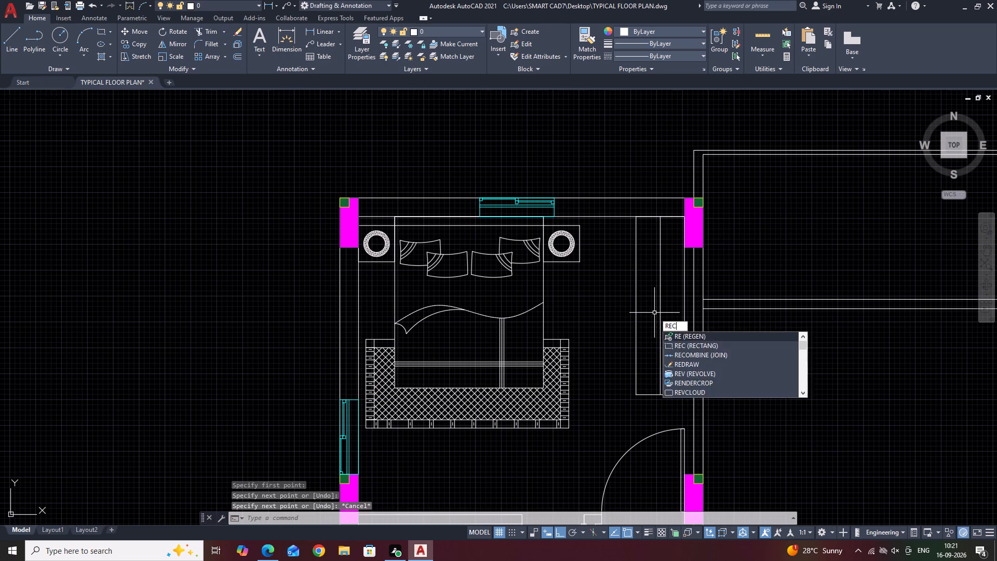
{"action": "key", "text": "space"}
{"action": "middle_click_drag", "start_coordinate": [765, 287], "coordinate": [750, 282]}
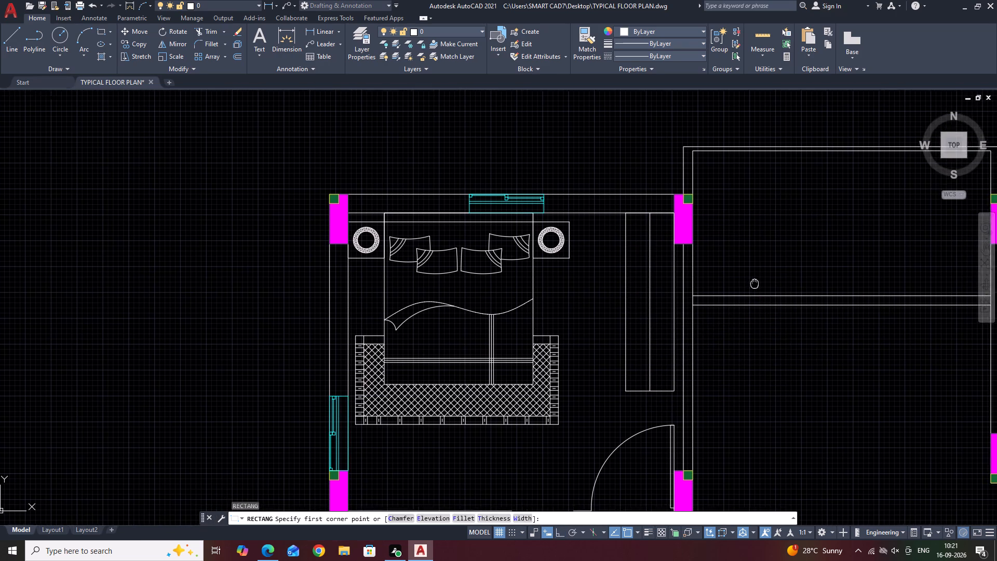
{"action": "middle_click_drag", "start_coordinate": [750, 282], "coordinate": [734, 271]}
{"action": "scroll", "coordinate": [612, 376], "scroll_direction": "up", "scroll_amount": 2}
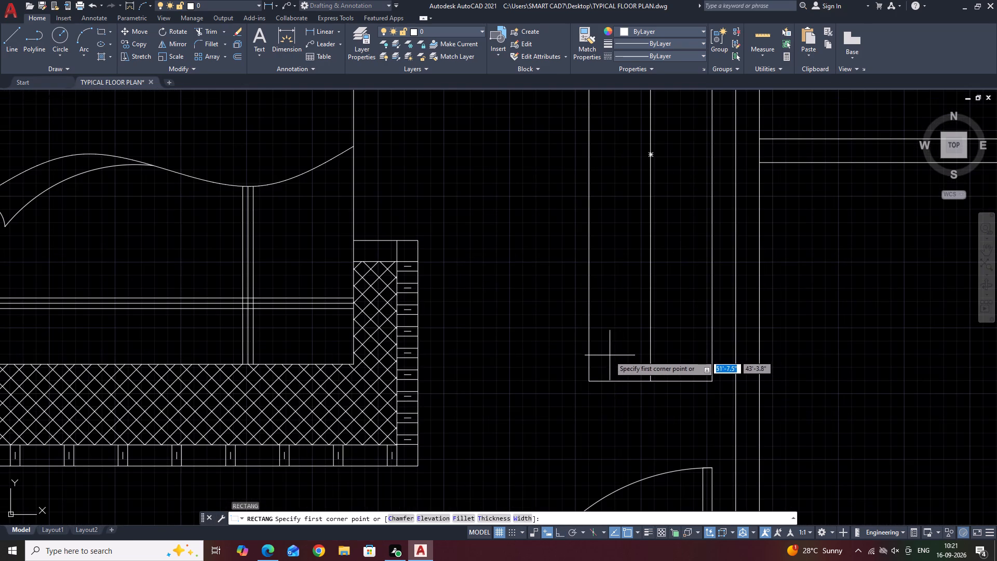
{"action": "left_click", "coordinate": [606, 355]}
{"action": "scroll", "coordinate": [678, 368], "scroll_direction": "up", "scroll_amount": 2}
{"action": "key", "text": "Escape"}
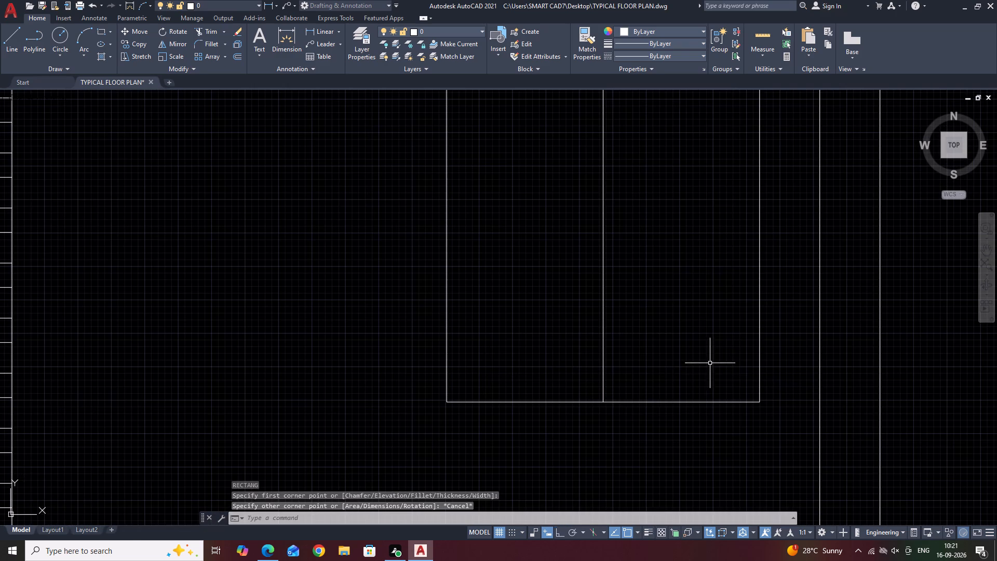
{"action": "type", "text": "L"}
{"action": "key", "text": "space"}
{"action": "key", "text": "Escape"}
Draw a thin horizontal polyline strip about 1'-7" long and 1" deep across the centre line, near the tall rectangle's south end.
{"action": "type", "text": "PL"}
{"action": "key", "text": "space"}
{"action": "left_click", "coordinate": [477, 378]}
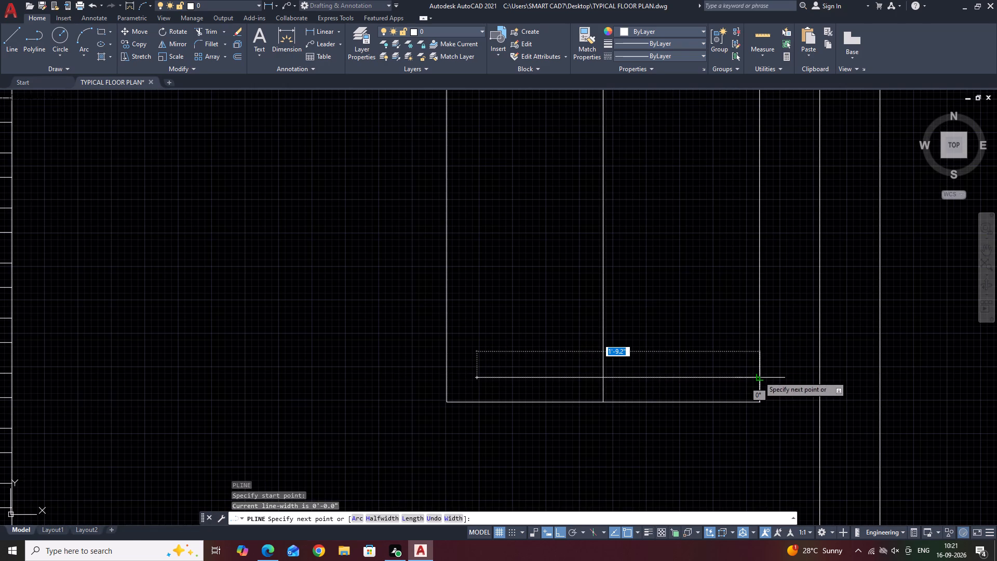
{"action": "left_click", "coordinate": [732, 378]}
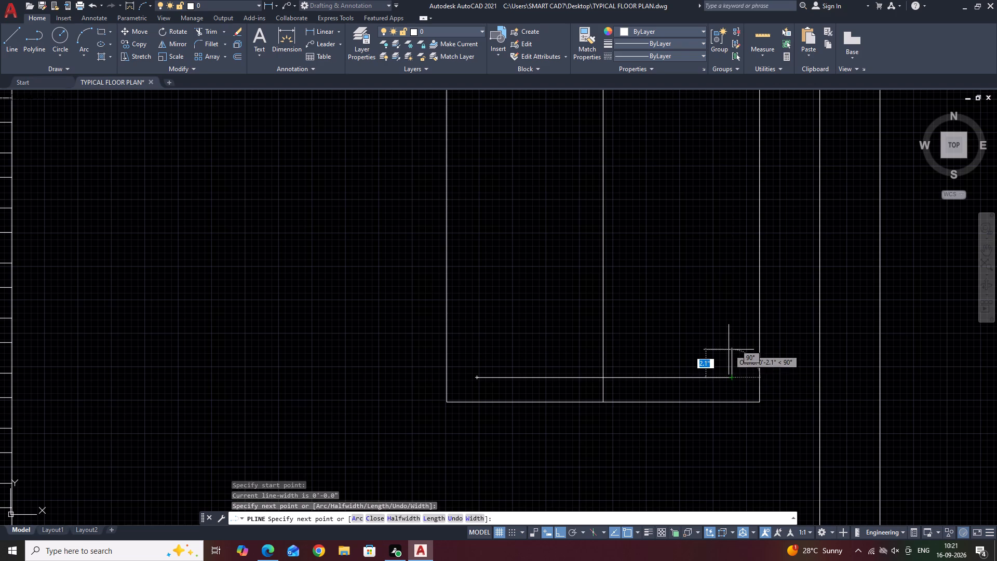
{"action": "type", "text": "1"}
{"action": "key", "text": "space"}
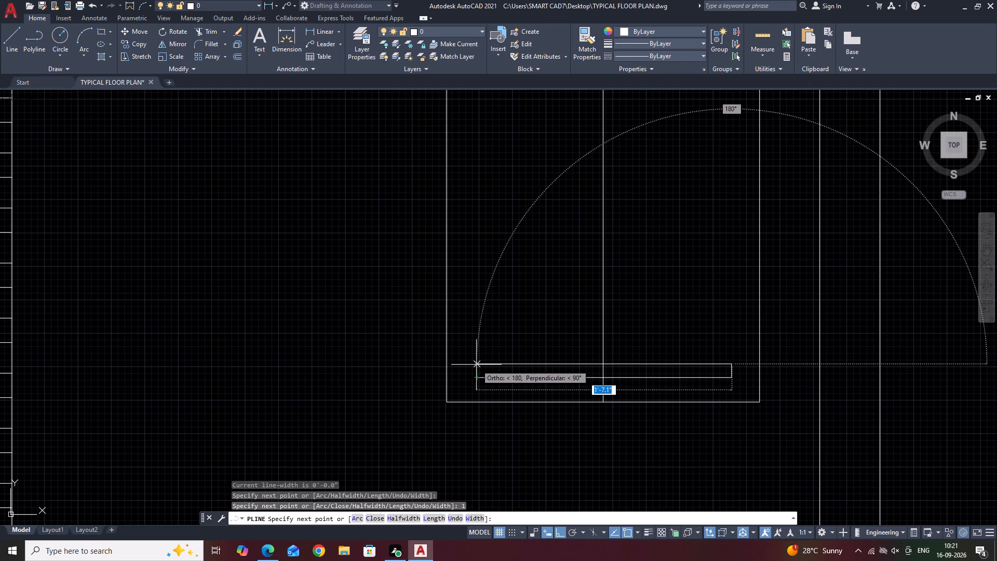
{"action": "left_click", "coordinate": [476, 365]}
{"action": "left_click", "coordinate": [475, 377]}
{"action": "key", "text": "Escape"}
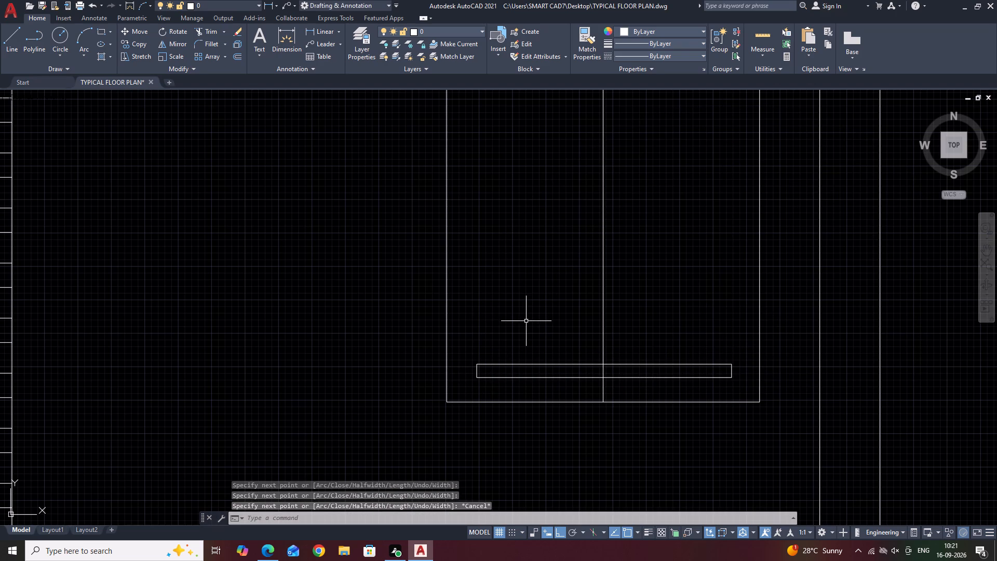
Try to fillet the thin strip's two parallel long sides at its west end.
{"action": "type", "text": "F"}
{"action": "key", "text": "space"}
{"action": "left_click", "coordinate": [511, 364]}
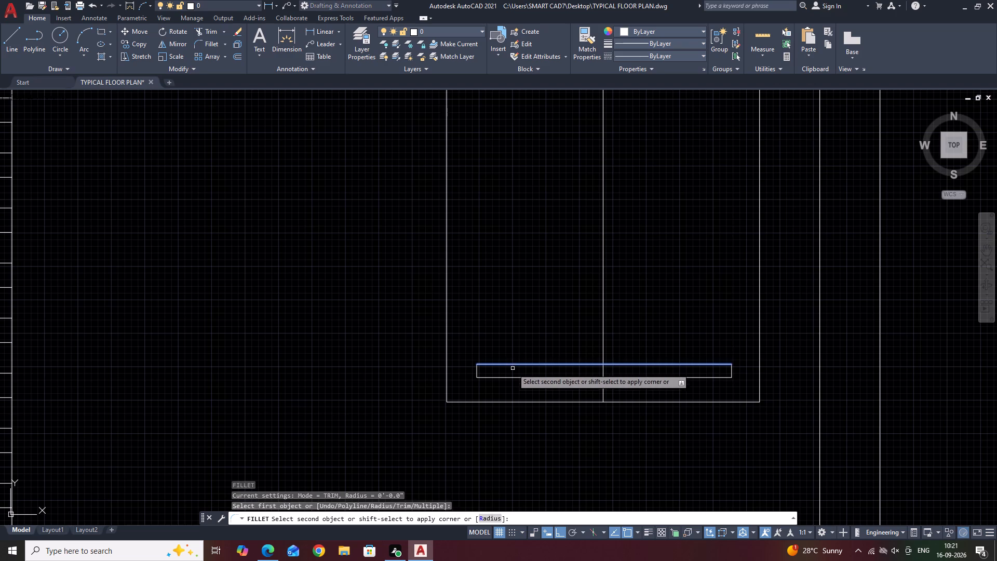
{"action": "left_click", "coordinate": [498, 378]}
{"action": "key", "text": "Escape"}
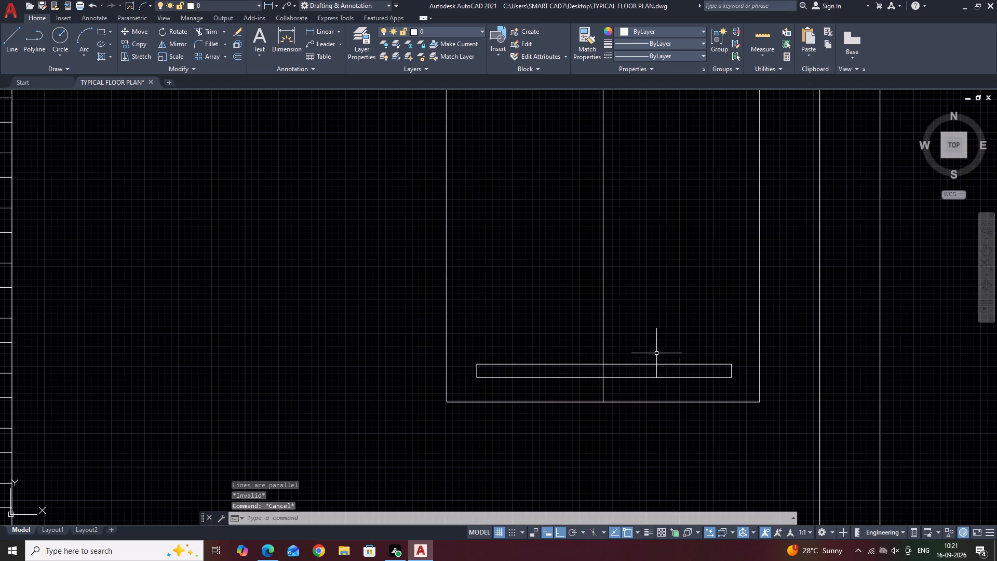
Draw a three-point arc bulging west from the thin strip's northwest corner through its southwest corner.
{"action": "key", "text": "a"}
{"action": "key", "text": "space"}
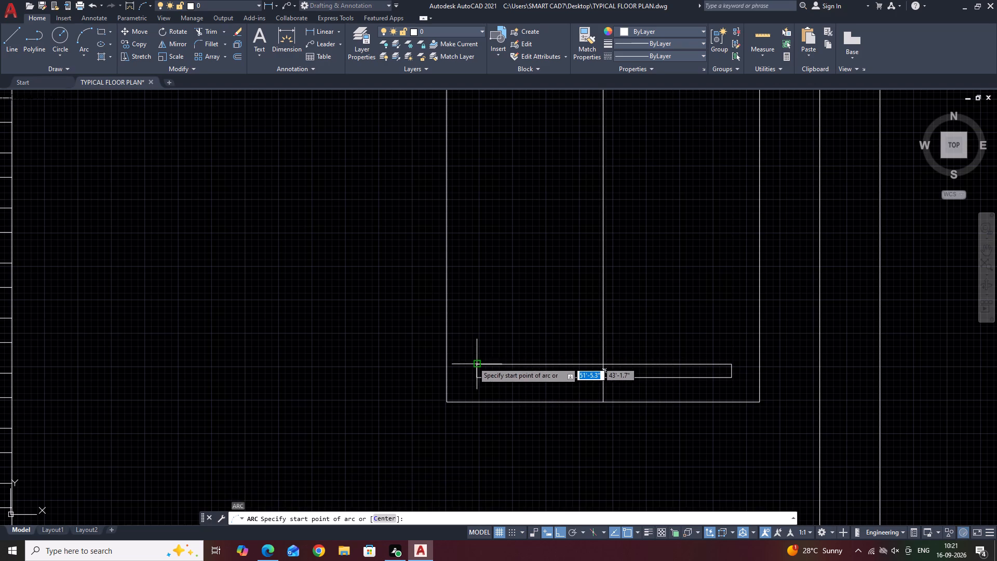
{"action": "left_click", "coordinate": [478, 363]}
{"action": "left_click", "coordinate": [479, 376]}
{"action": "scroll", "coordinate": [477, 375], "scroll_direction": "up", "scroll_amount": 3}
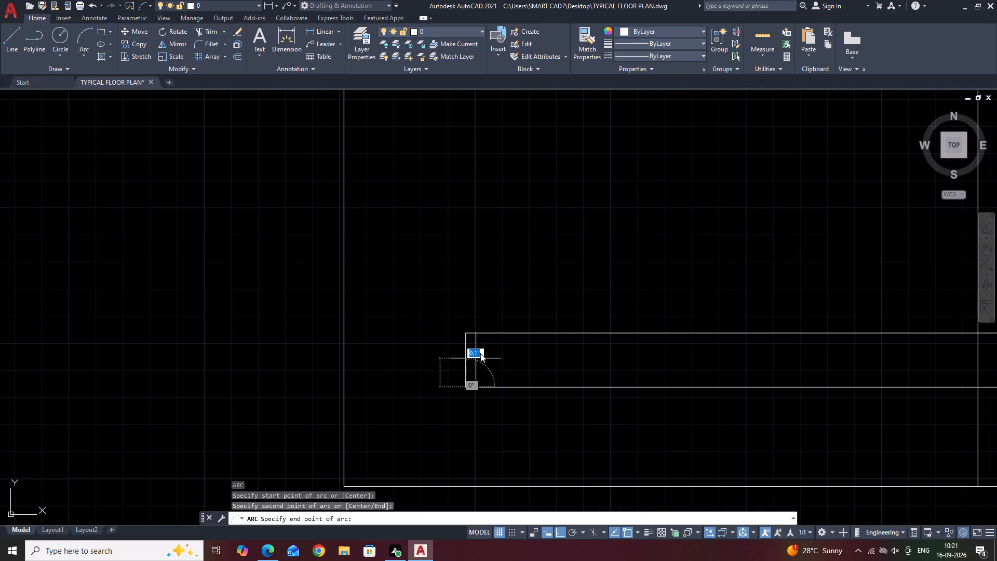
{"action": "left_click", "coordinate": [481, 380]}
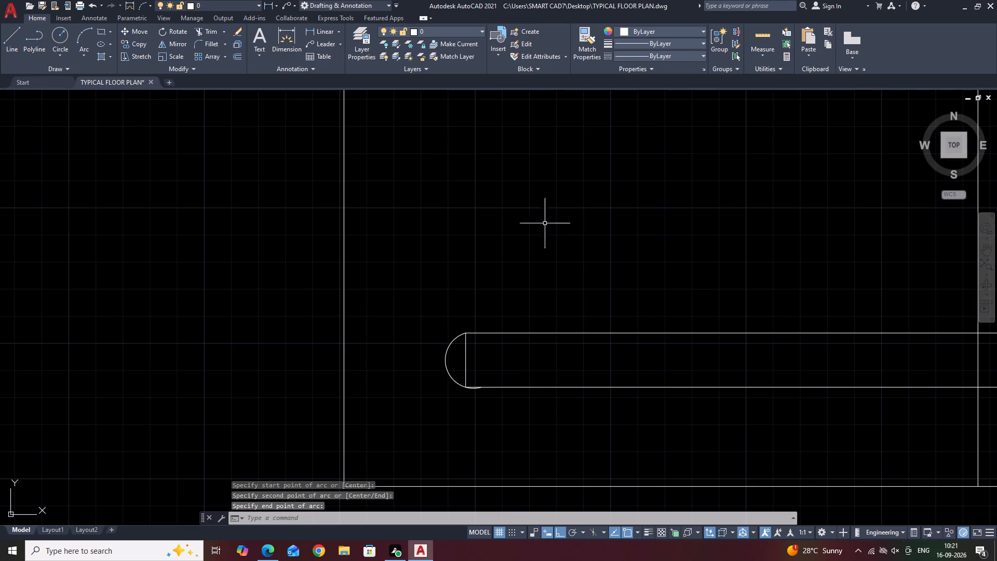
Stretch the arc's lower endpoint back to the thin strip's southwest corner.
{"action": "scroll", "coordinate": [450, 407], "scroll_direction": "up", "scroll_amount": 2}
{"action": "left_click_drag", "start_coordinate": [469, 324], "coordinate": [466, 330]}
{"action": "left_click", "coordinate": [439, 367]}
{"action": "scroll", "coordinate": [515, 367], "scroll_direction": "up", "scroll_amount": 2}
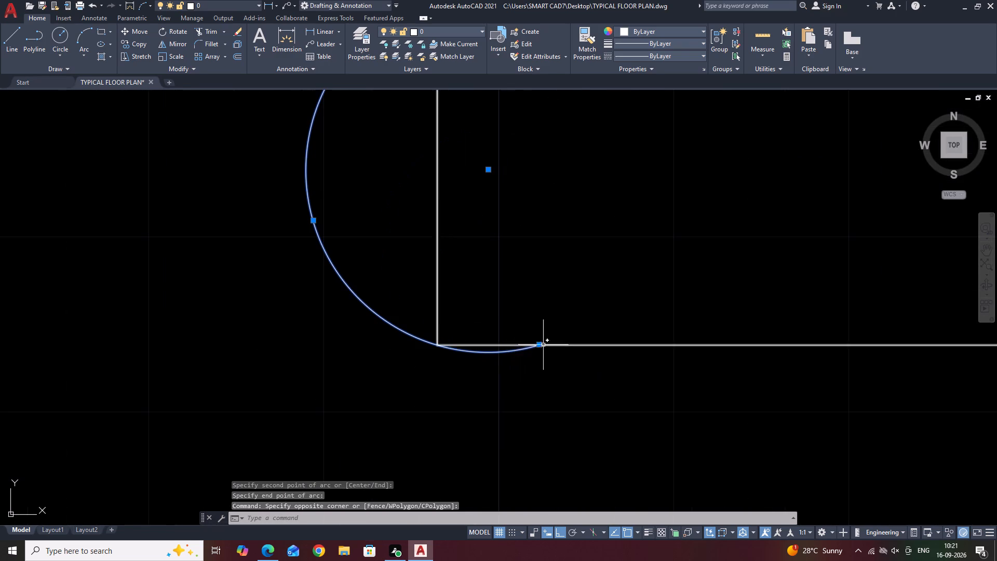
{"action": "left_click", "coordinate": [541, 343]}
{"action": "left_click", "coordinate": [435, 346]}
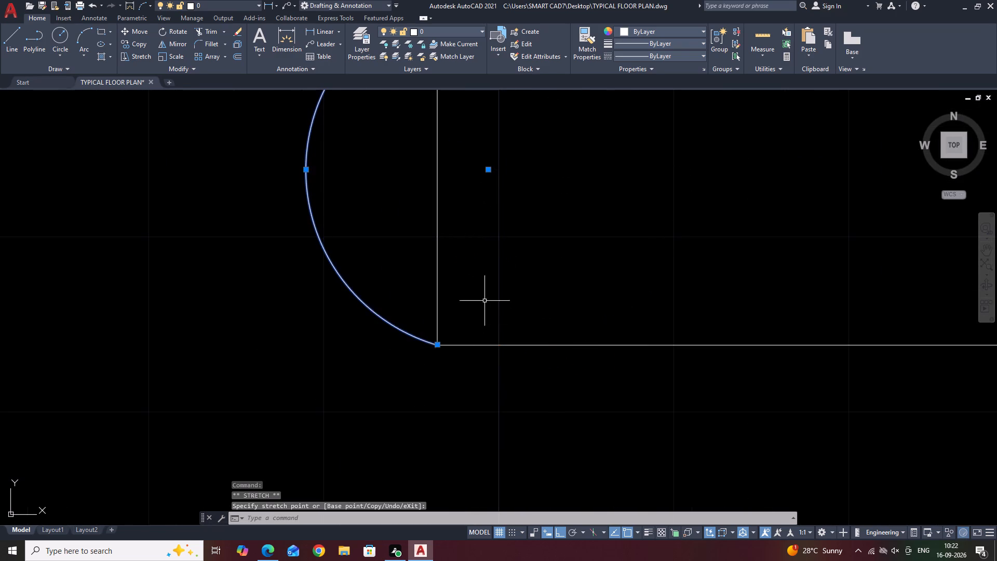
{"action": "scroll", "coordinate": [484, 298], "scroll_direction": "down", "scroll_amount": 4}
{"action": "middle_click_drag", "start_coordinate": [576, 274], "coordinate": [459, 324]}
{"action": "key", "text": "Escape"}
Trim away the strip's short west edge inside the arc.
{"action": "key", "text": "t"}
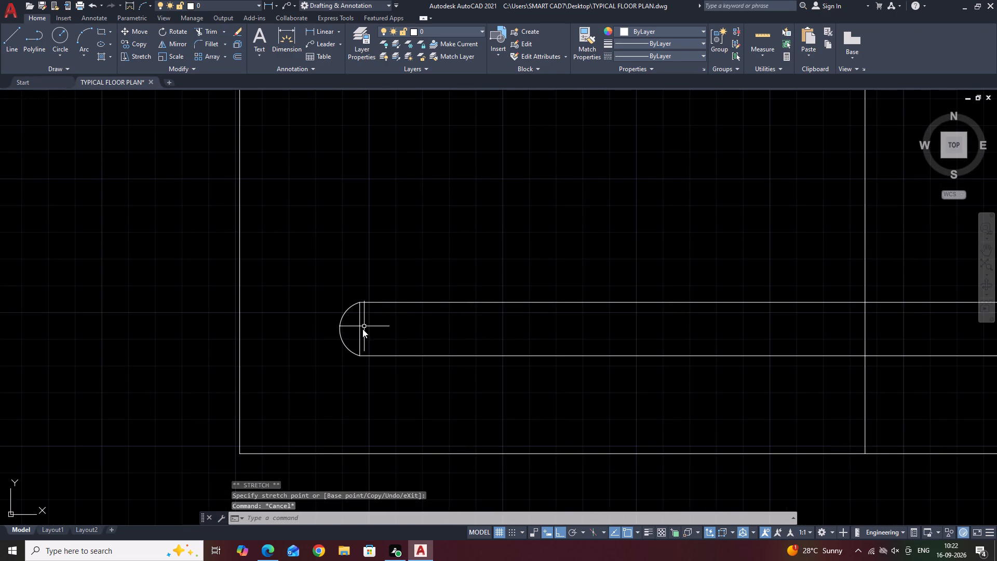
{"action": "key", "text": "r"}
{"action": "key", "text": "space"}
{"action": "left_click", "coordinate": [356, 332]}
{"action": "middle_click", "coordinate": [362, 334]}
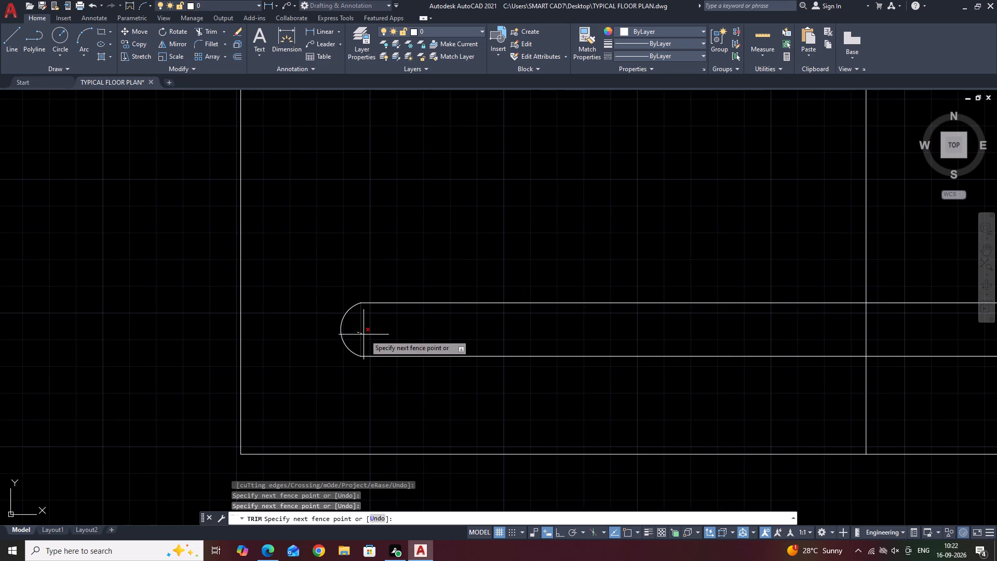
{"action": "left_click", "coordinate": [367, 335]}
{"action": "key", "text": "Escape"}
Examine the joint between the west arc and the strip's south edge up close.
{"action": "scroll", "coordinate": [343, 356], "scroll_direction": "up", "scroll_amount": 3}
{"action": "scroll", "coordinate": [407, 378], "scroll_direction": "up", "scroll_amount": 2}
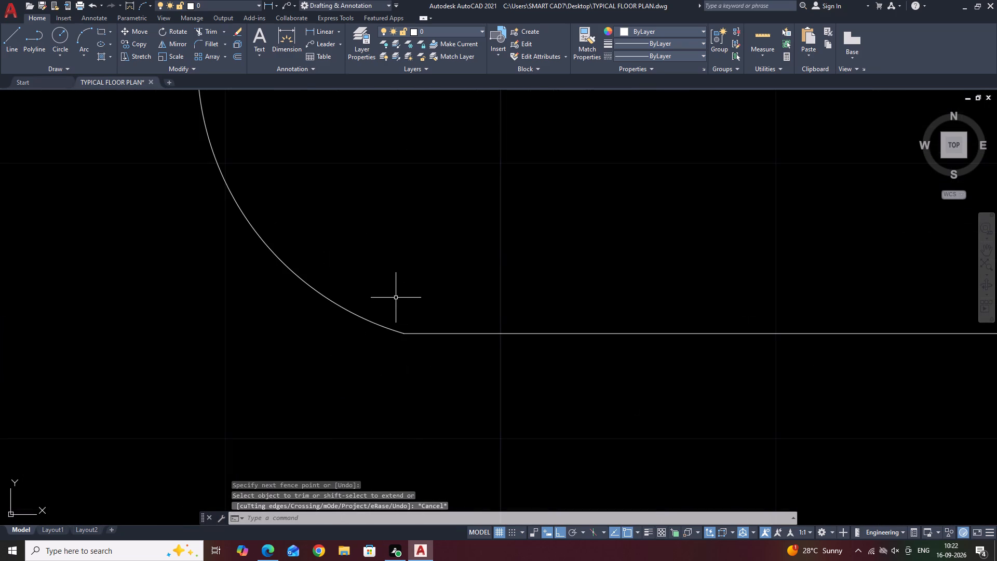
{"action": "left_click", "coordinate": [392, 294]}
{"action": "left_click", "coordinate": [350, 314]}
{"action": "middle_click_drag", "start_coordinate": [460, 309], "coordinate": [441, 351]}
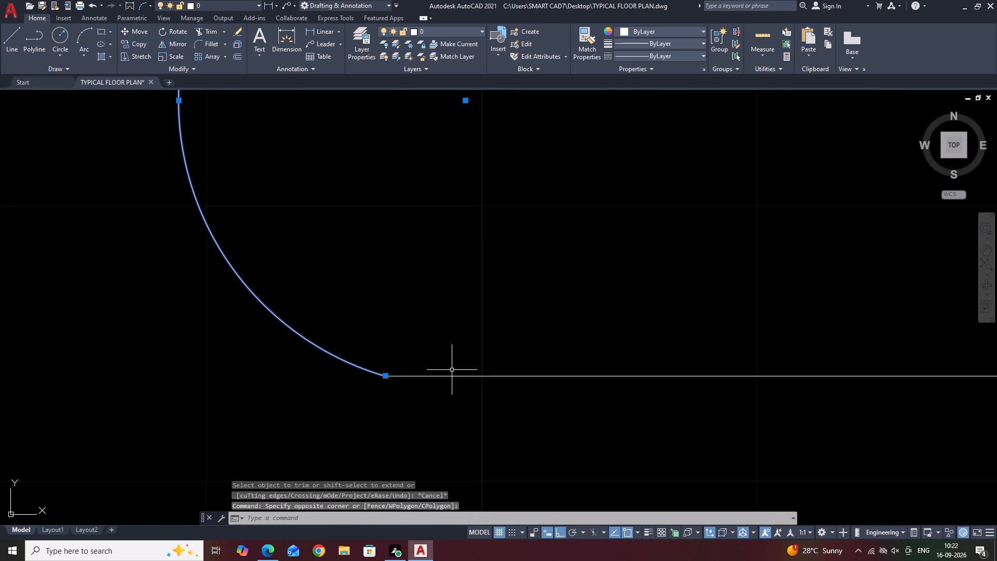
{"action": "scroll", "coordinate": [366, 377], "scroll_direction": "up", "scroll_amount": 3}
{"action": "scroll", "coordinate": [427, 382], "scroll_direction": "up", "scroll_amount": 9}
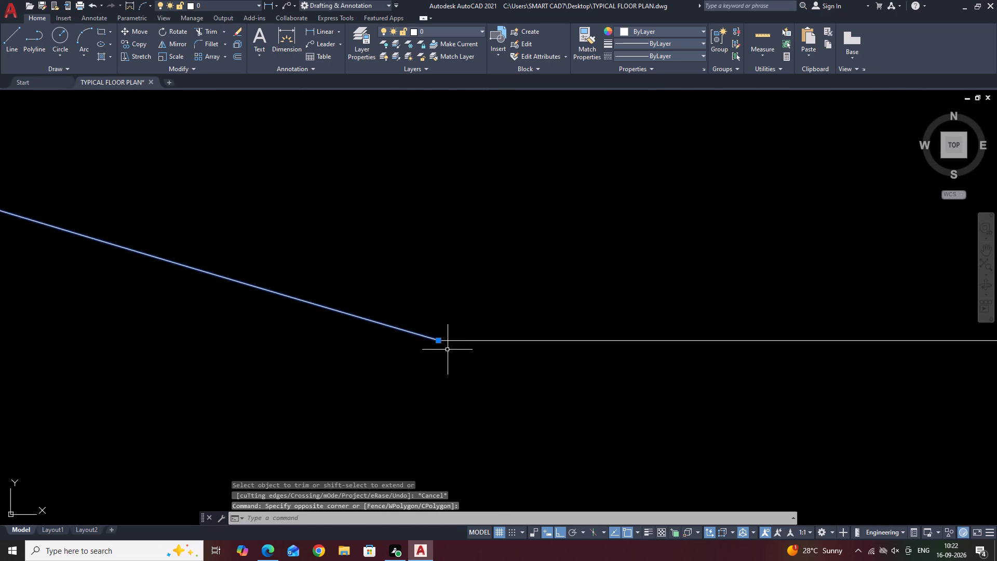
{"action": "scroll", "coordinate": [447, 349], "scroll_direction": "up", "scroll_amount": 7}
{"action": "key", "text": "Escape"}
Mirror the west arc about the tall rectangle's vertical centre line to the strip's east end, keeping the original.
{"action": "scroll", "coordinate": [341, 319], "scroll_direction": "down", "scroll_amount": 9}
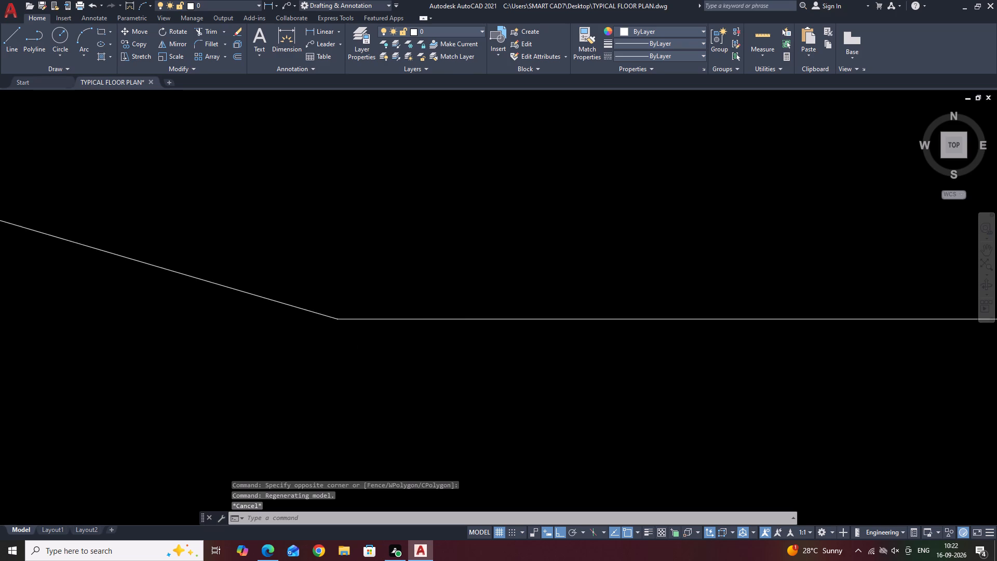
{"action": "scroll", "coordinate": [450, 312], "scroll_direction": "down", "scroll_amount": 20}
{"action": "scroll", "coordinate": [450, 312], "scroll_direction": "down", "scroll_amount": 2}
{"action": "left_click", "coordinate": [464, 289]}
{"action": "left_click", "coordinate": [429, 301]}
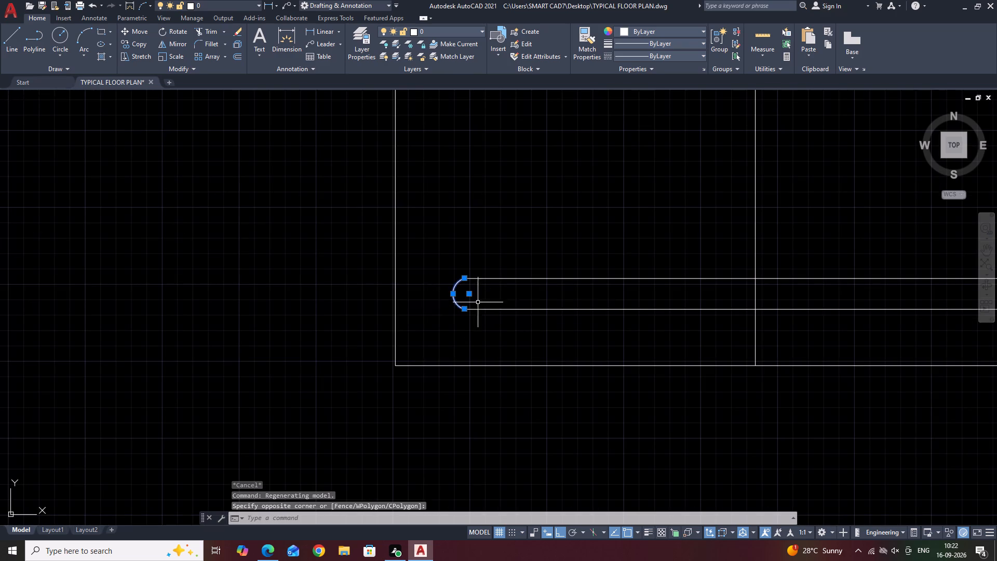
{"action": "middle_click_drag", "start_coordinate": [491, 292], "coordinate": [387, 352]}
{"action": "scroll", "coordinate": [489, 295], "scroll_direction": "down", "scroll_amount": 1}
{"action": "type", "text": "MI"}
{"action": "key", "text": "space"}
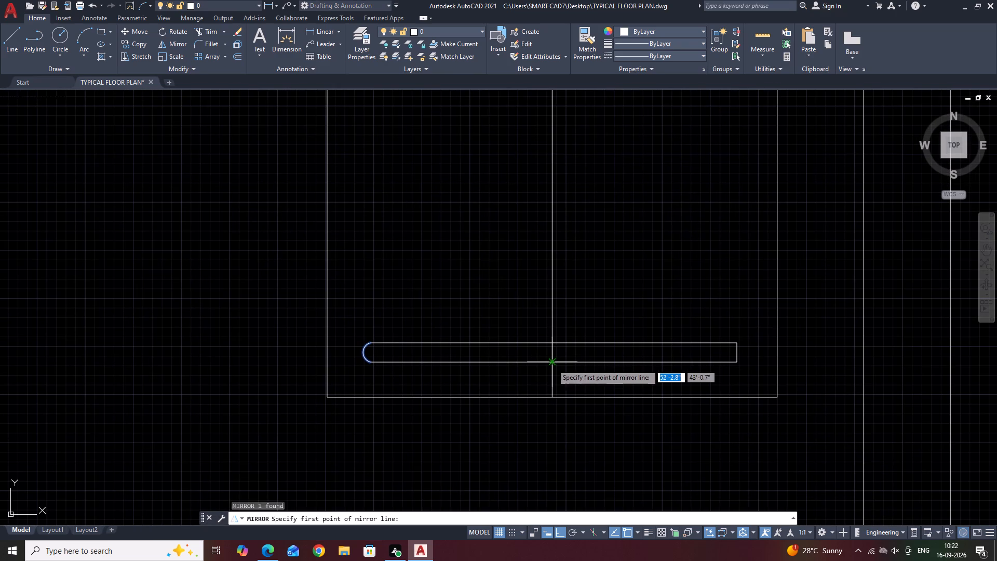
{"action": "left_click", "coordinate": [552, 364]}
{"action": "left_click", "coordinate": [553, 341]}
{"action": "left_click_drag", "start_coordinate": [574, 379], "coordinate": [553, 341]}
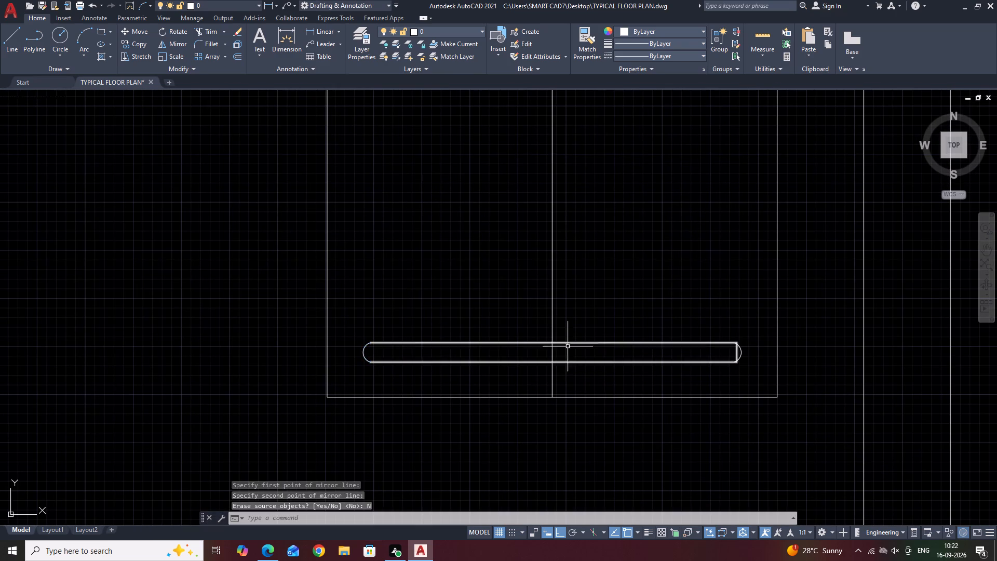
Move the mirrored arc east so its lower endpoint meets the strip's southeast corner.
{"action": "scroll", "coordinate": [723, 352], "scroll_direction": "up", "scroll_amount": 3}
{"action": "middle_click_drag", "start_coordinate": [785, 358], "coordinate": [597, 309]}
{"action": "scroll", "coordinate": [547, 318], "scroll_direction": "up", "scroll_amount": 2}
{"action": "left_click_drag", "start_coordinate": [648, 310], "coordinate": [620, 303]}
{"action": "left_click", "coordinate": [593, 287]}
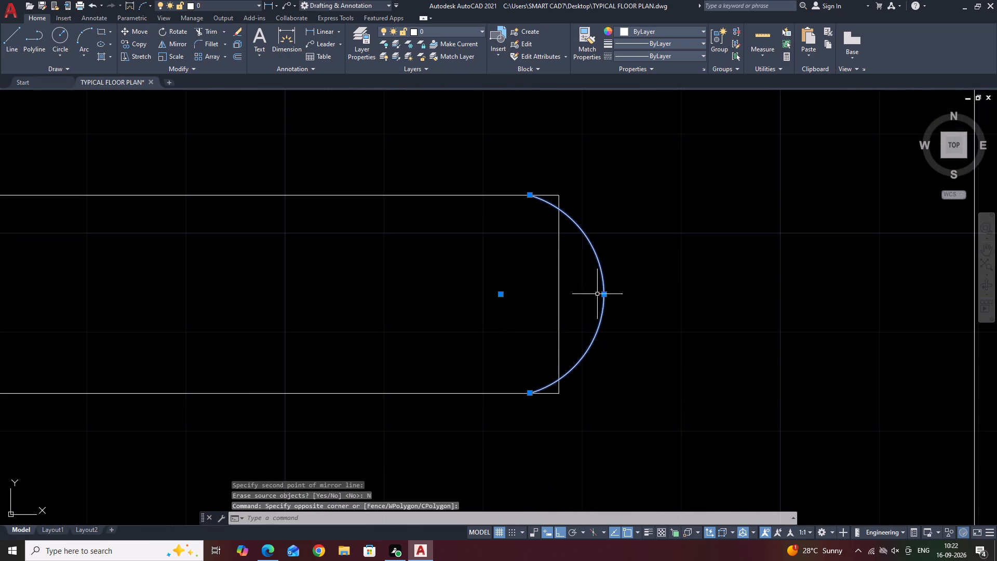
{"action": "middle_click_drag", "start_coordinate": [591, 308], "coordinate": [642, 300]}
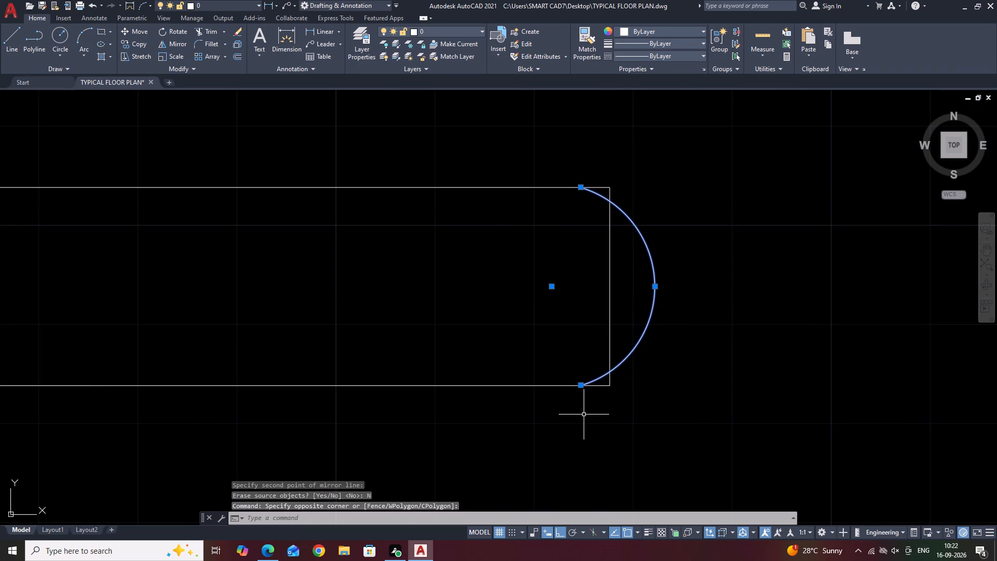
{"action": "key", "text": "m"}
{"action": "key", "text": "space"}
{"action": "left_click", "coordinate": [578, 385]}
{"action": "left_click", "coordinate": [608, 384]}
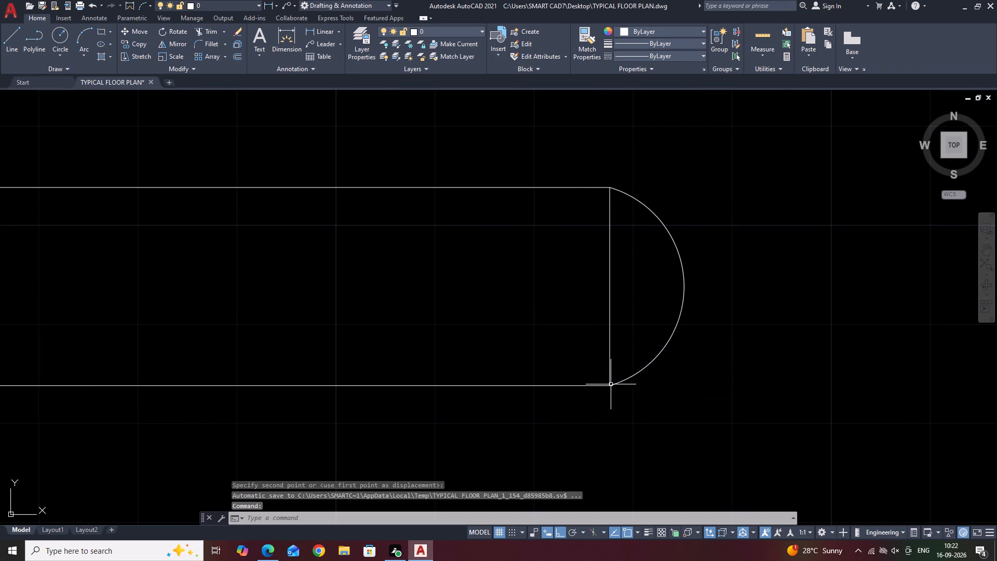
{"action": "key", "text": "Escape"}
Trim away the strip's short east edge inside the mirrored arc.
{"action": "type", "text": "TR"}
{"action": "key", "text": "space"}
{"action": "left_click", "coordinate": [639, 274]}
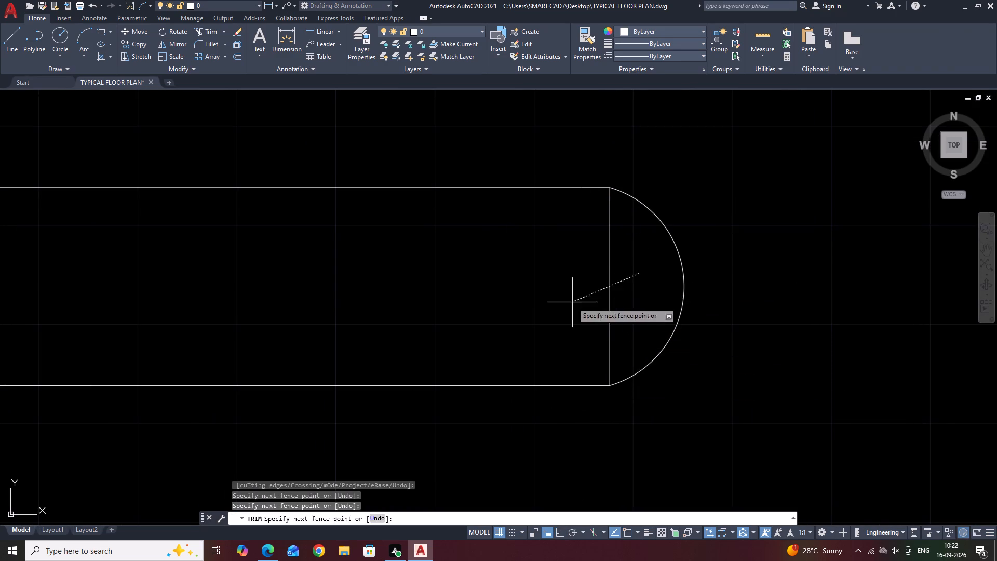
{"action": "left_click", "coordinate": [572, 303]}
{"action": "scroll", "coordinate": [663, 309], "scroll_direction": "down", "scroll_amount": 4}
{"action": "key", "text": "Escape"}
Move the whole rounded strip so the midpoint of its south edge sits on the wardrobe's vertical centre line.
{"action": "scroll", "coordinate": [671, 286], "scroll_direction": "down", "scroll_amount": 2}
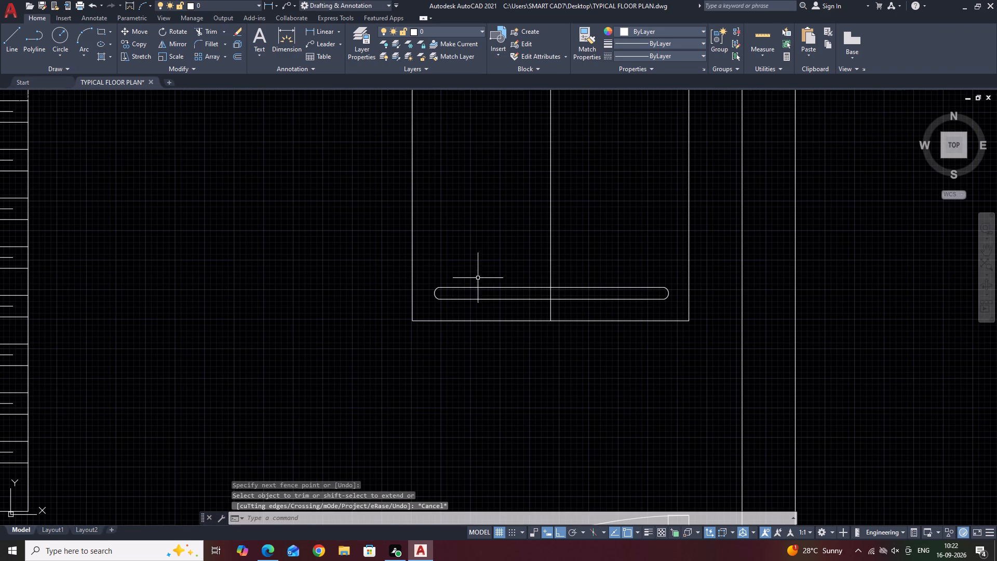
{"action": "left_click", "coordinate": [430, 282]}
{"action": "left_click", "coordinate": [678, 305]}
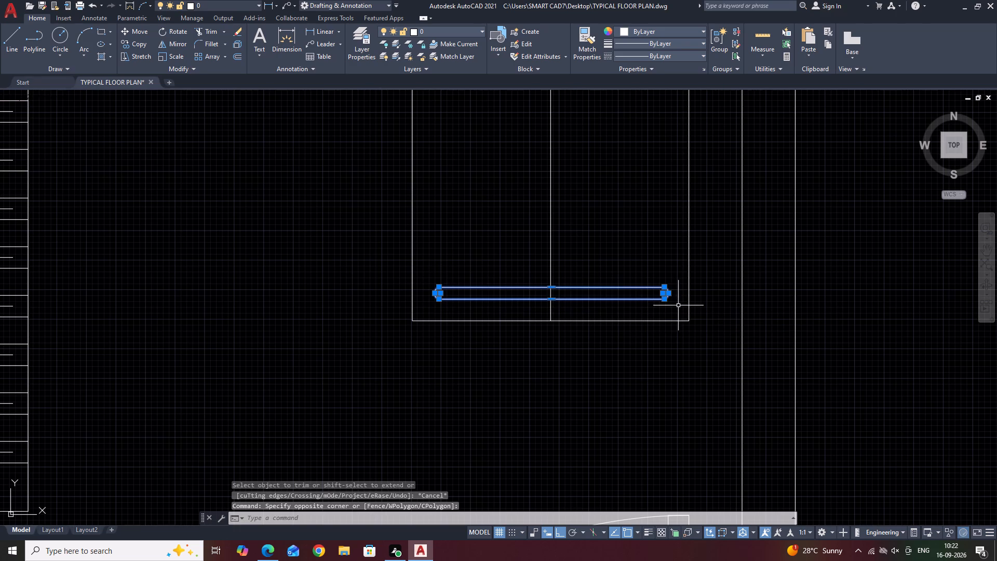
{"action": "type", "text": "M"}
{"action": "key", "text": "space"}
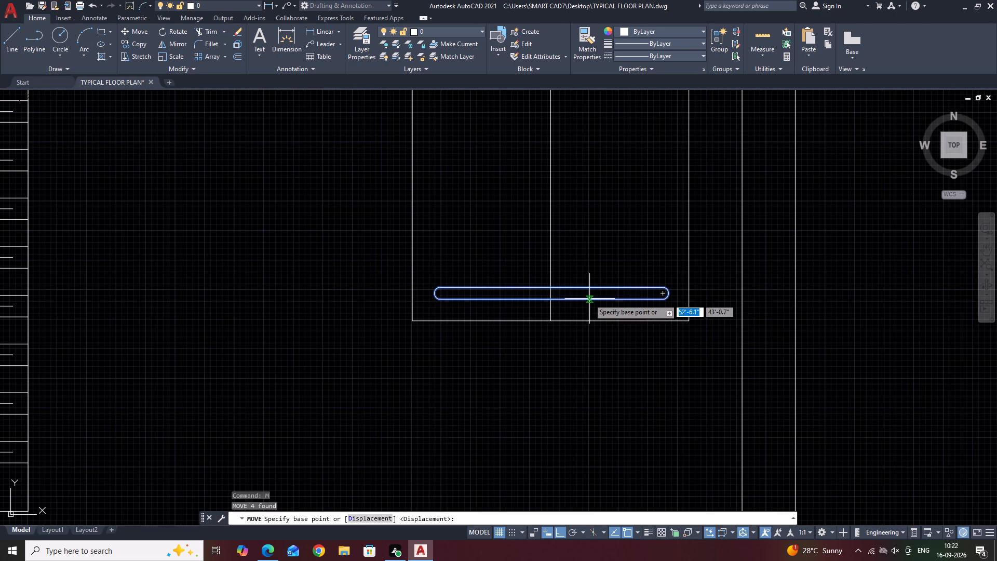
{"action": "scroll", "coordinate": [548, 299], "scroll_direction": "up", "scroll_amount": 2}
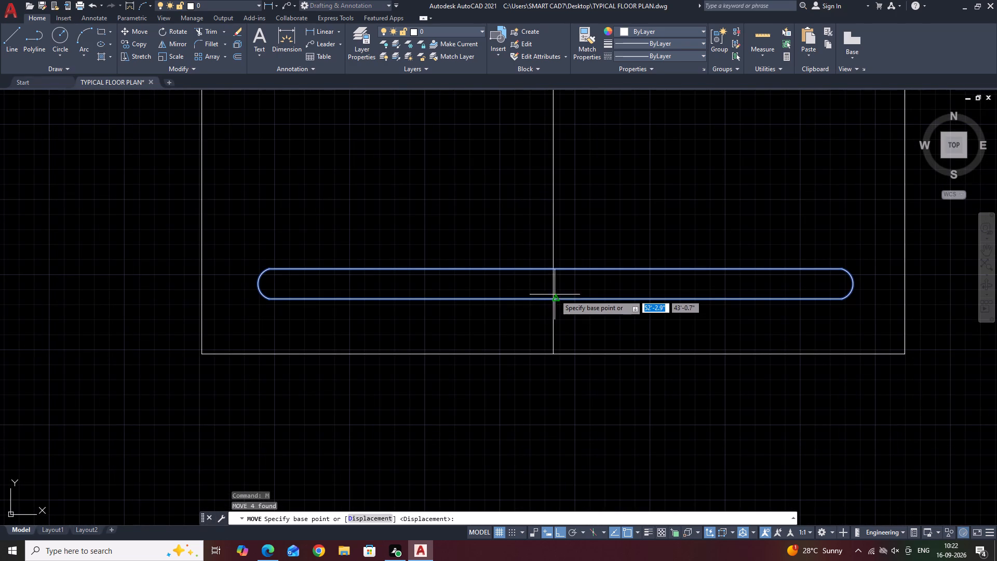
{"action": "scroll", "coordinate": [558, 299], "scroll_direction": "up", "scroll_amount": 1}
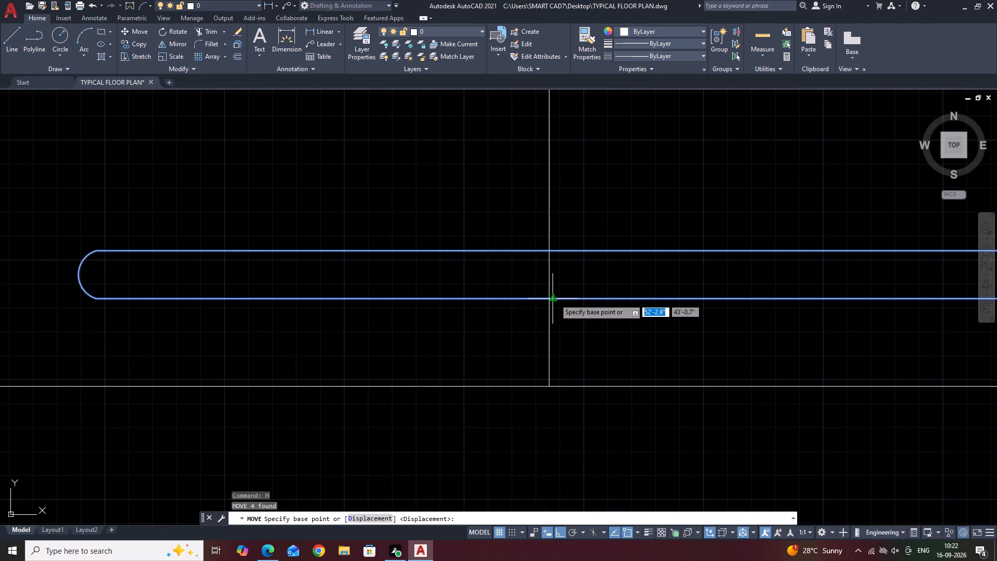
{"action": "left_click", "coordinate": [555, 299]}
{"action": "left_click", "coordinate": [548, 299]}
Move the rounded strip about 0.6 inch south along the centre line, closer to the wardrobe's south edge.
{"action": "scroll", "coordinate": [505, 282], "scroll_direction": "down", "scroll_amount": 5}
{"action": "scroll", "coordinate": [466, 284], "scroll_direction": "up", "scroll_amount": 3}
{"action": "left_click", "coordinate": [440, 249]}
{"action": "scroll", "coordinate": [504, 310], "scroll_direction": "down", "scroll_amount": 2}
{"action": "scroll", "coordinate": [641, 312], "scroll_direction": "up", "scroll_amount": 1}
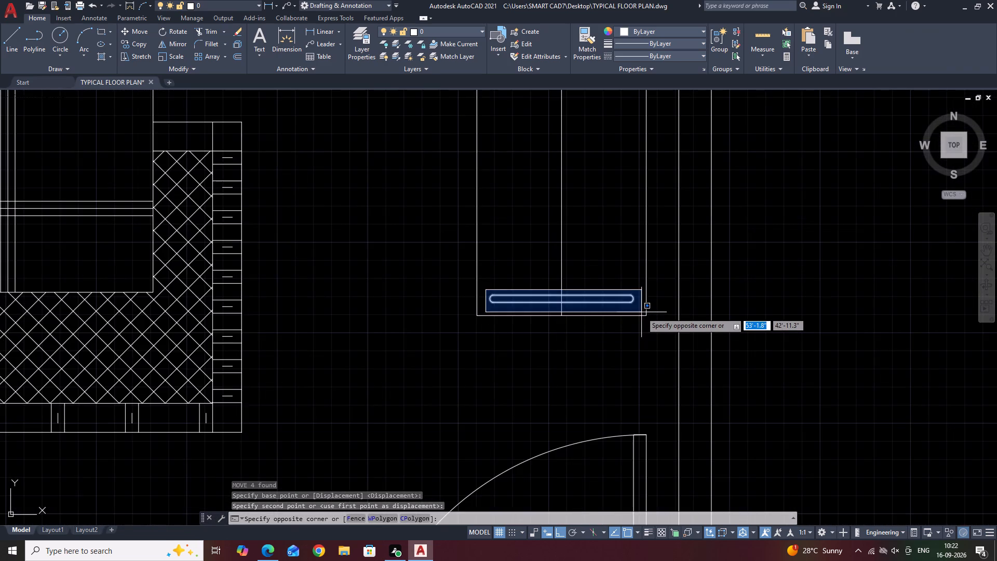
{"action": "left_click", "coordinate": [640, 312]}
{"action": "key", "text": "m"}
{"action": "key", "text": "space"}
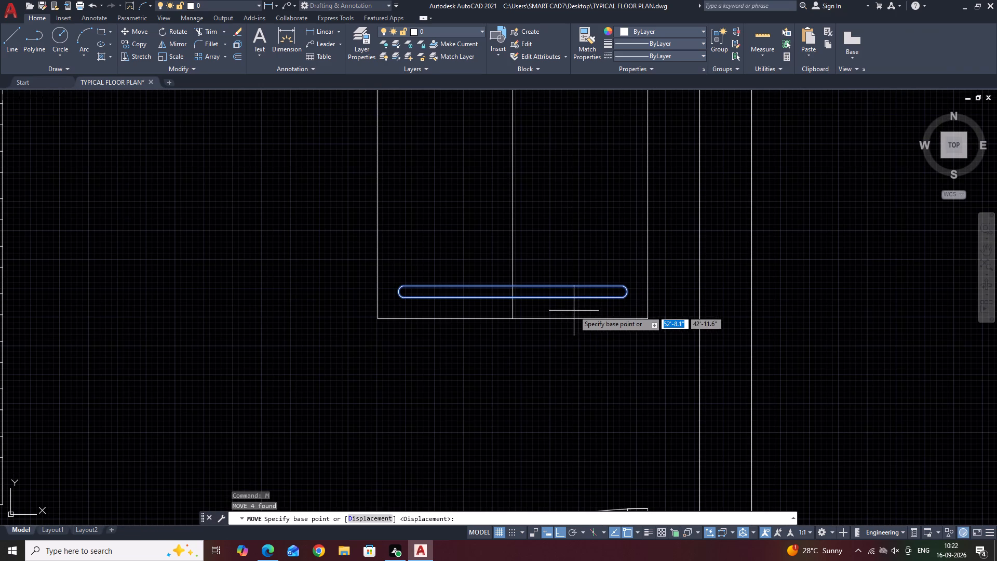
{"action": "scroll", "coordinate": [511, 301], "scroll_direction": "up", "scroll_amount": 2}
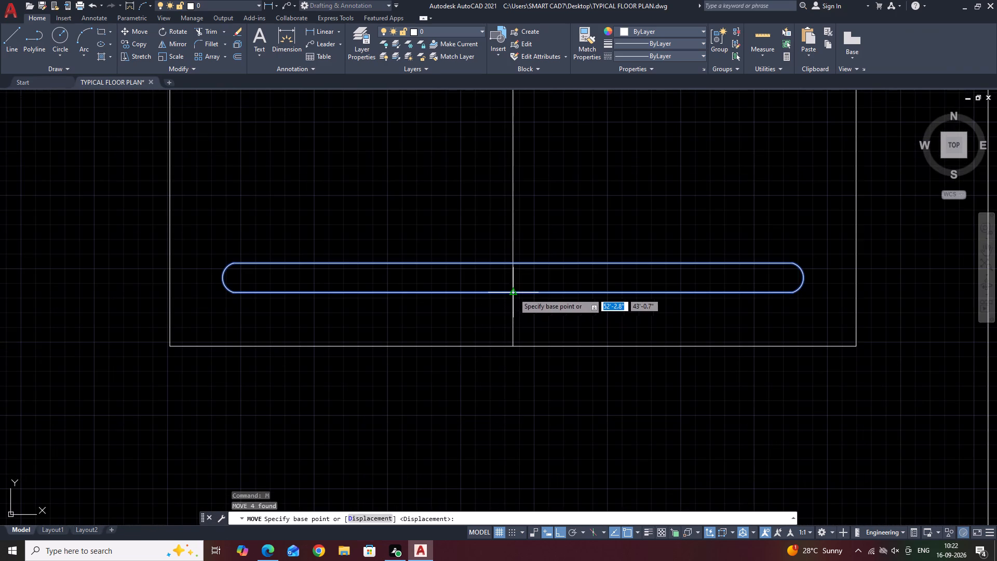
{"action": "left_click", "coordinate": [514, 293]}
{"action": "left_click", "coordinate": [513, 309]}
Copy the rounded strip as a fitted array of 25 items along the centre line up to the wardrobe's north end.
{"action": "left_click", "coordinate": [197, 265]}
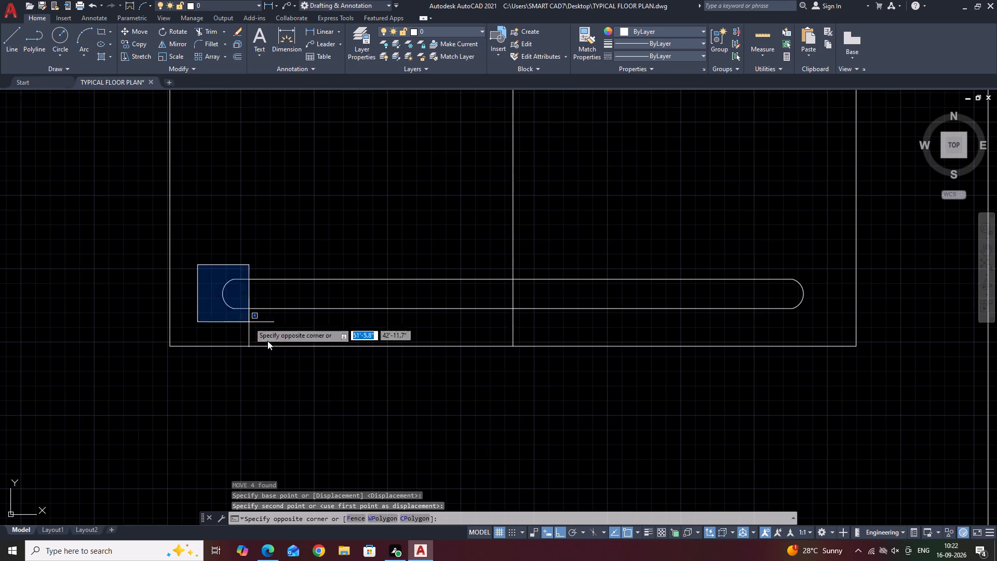
{"action": "scroll", "coordinate": [272, 343], "scroll_direction": "down", "scroll_amount": 3}
{"action": "scroll", "coordinate": [409, 343], "scroll_direction": "up", "scroll_amount": 1}
{"action": "left_click", "coordinate": [407, 337]}
{"action": "scroll", "coordinate": [395, 320], "scroll_direction": "up", "scroll_amount": 1}
{"action": "middle_click_drag", "start_coordinate": [399, 324], "coordinate": [528, 410]}
{"action": "key", "text": "c"}
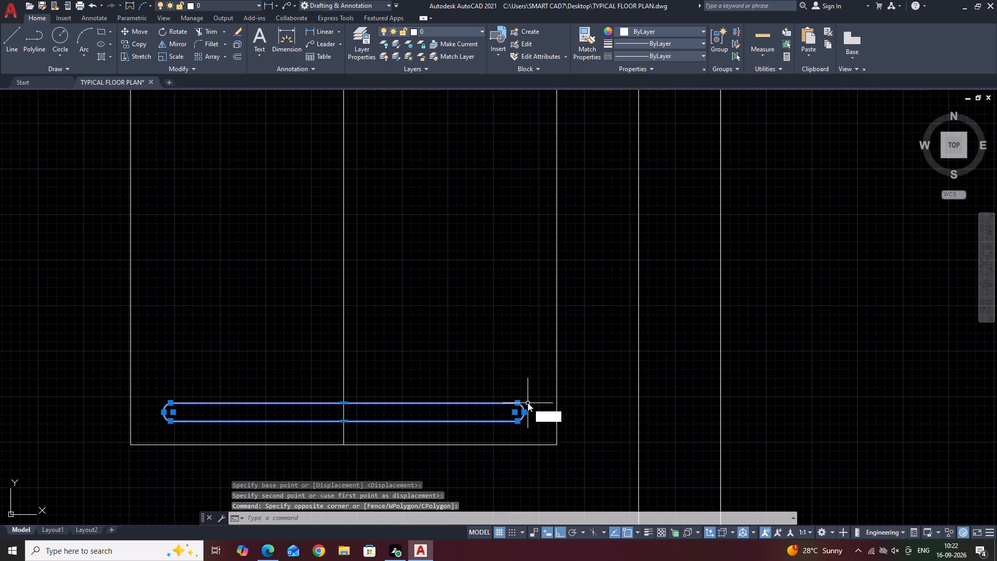
{"action": "type", "text": "O"}
{"action": "key", "text": "space"}
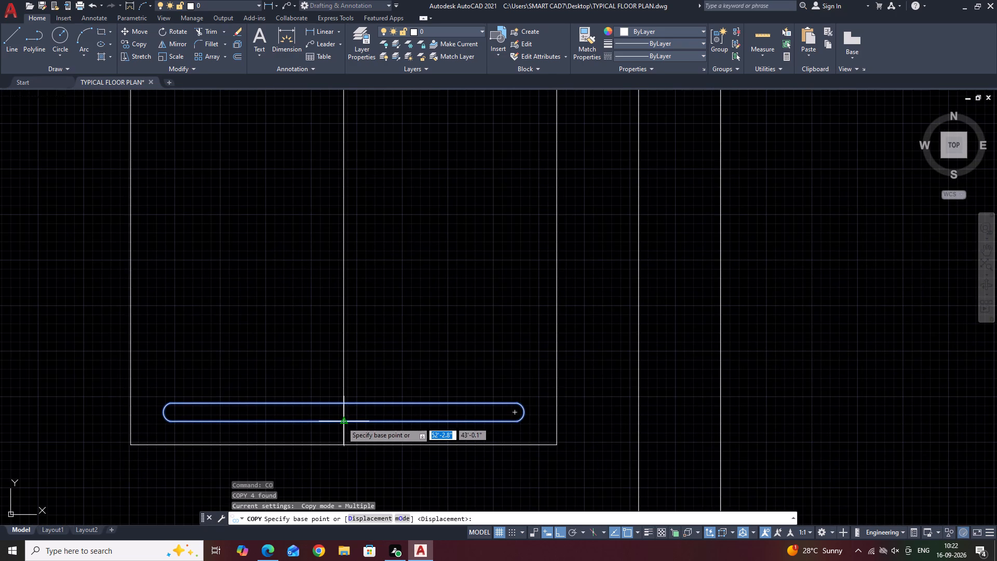
{"action": "left_click", "coordinate": [342, 422]}
{"action": "type", "text": "AR"}
{"action": "key", "text": "space"}
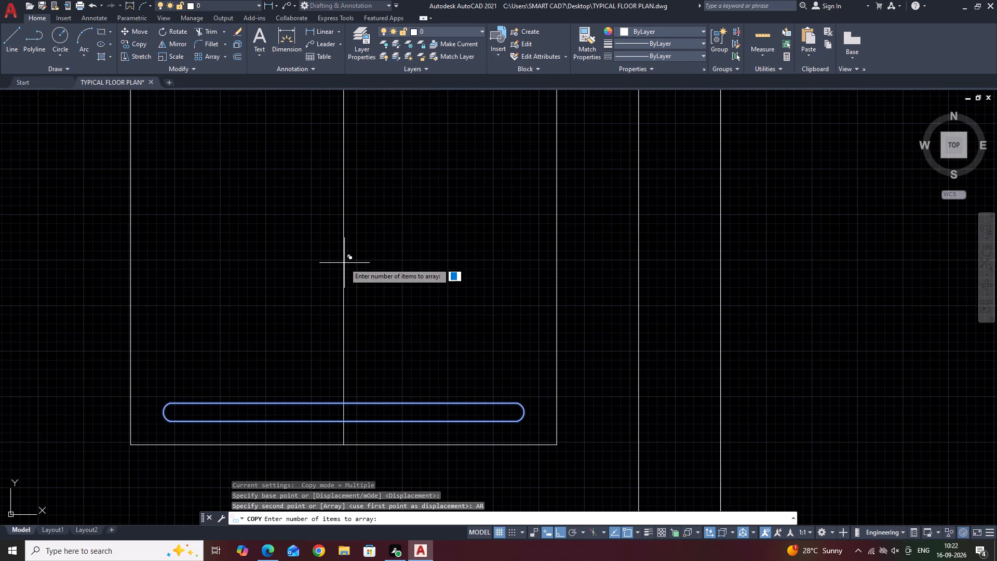
{"action": "key", "text": "2"}
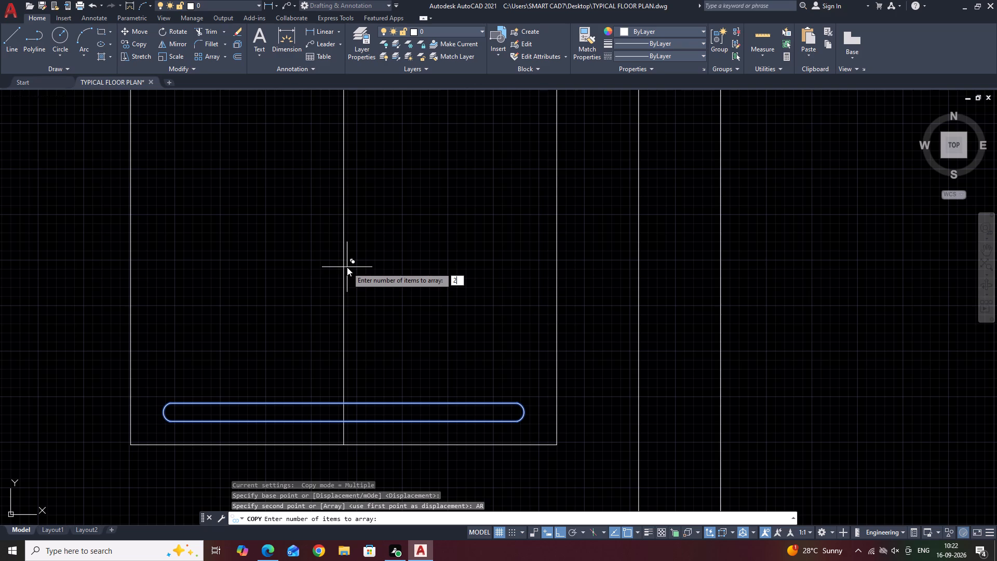
{"action": "type", "text": "5"}
{"action": "key", "text": "space"}
{"action": "scroll", "coordinate": [349, 271], "scroll_direction": "down", "scroll_amount": 4}
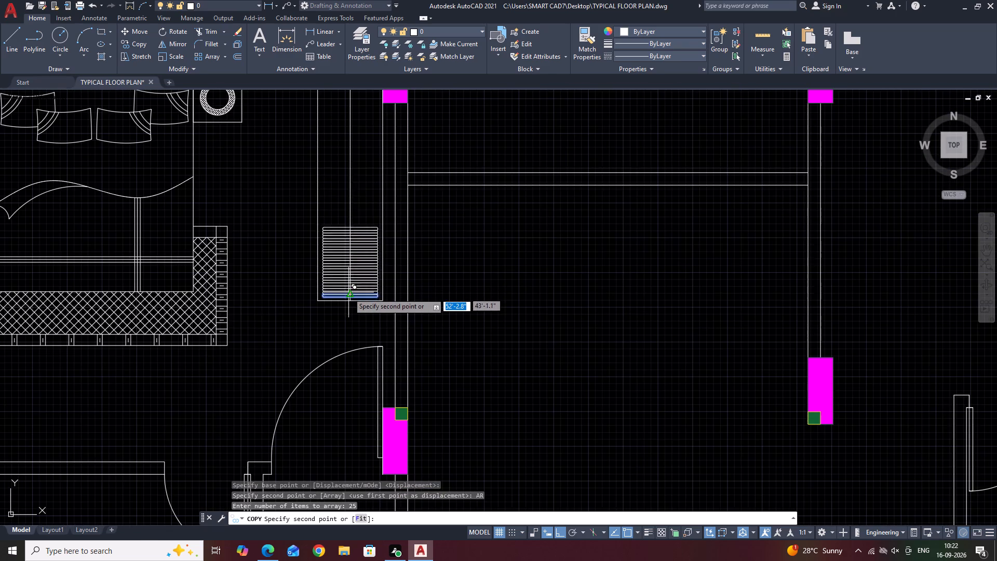
{"action": "left_click", "coordinate": [362, 518]}
{"action": "middle_click_drag", "start_coordinate": [358, 182], "coordinate": [446, 382]}
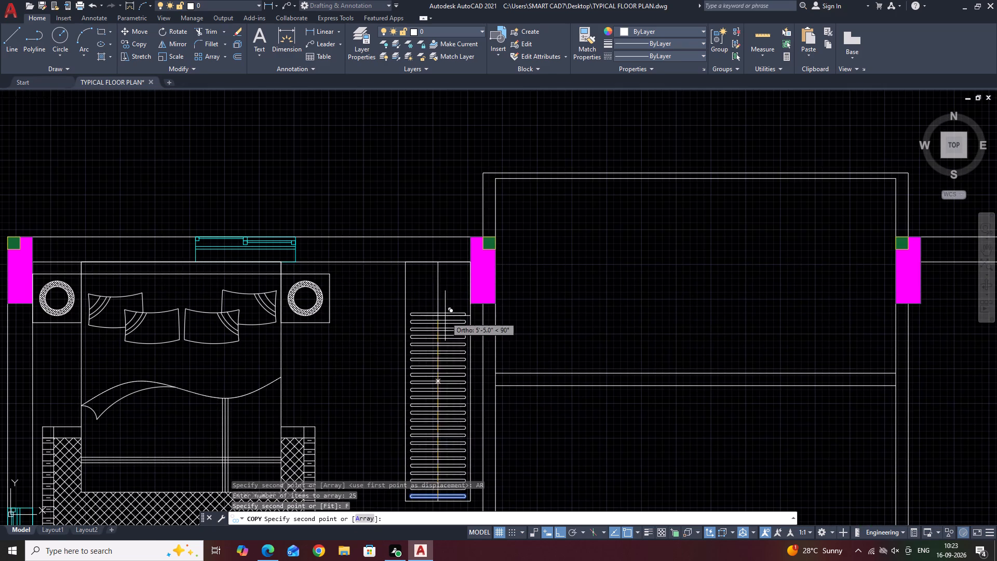
{"action": "scroll", "coordinate": [439, 268], "scroll_direction": "up", "scroll_amount": 2}
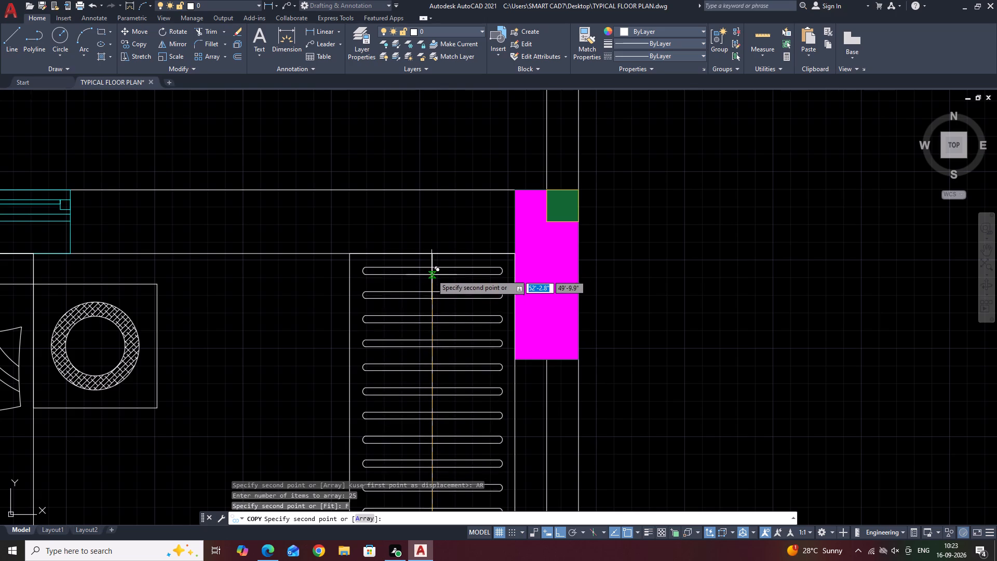
{"action": "left_click", "coordinate": [432, 274]}
{"action": "key", "text": "Escape"}
Move the second strip from the wardrobe's south end about 1.8 inches south, close to the southernmost strip.
{"action": "scroll", "coordinate": [500, 223], "scroll_direction": "down", "scroll_amount": 3}
{"action": "scroll", "coordinate": [476, 371], "scroll_direction": "up", "scroll_amount": 3}
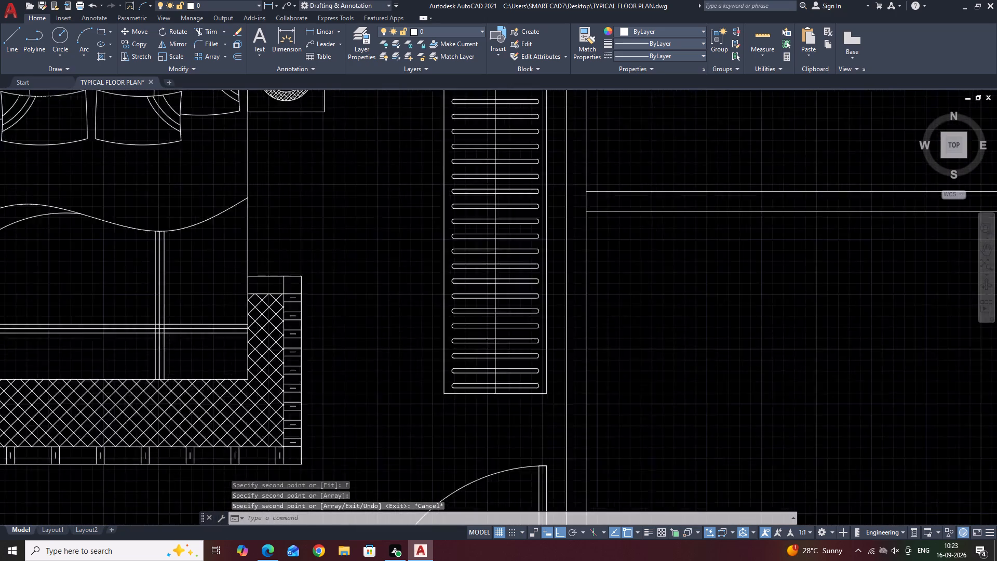
{"action": "scroll", "coordinate": [492, 382], "scroll_direction": "up", "scroll_amount": 2}
{"action": "left_click", "coordinate": [334, 340]}
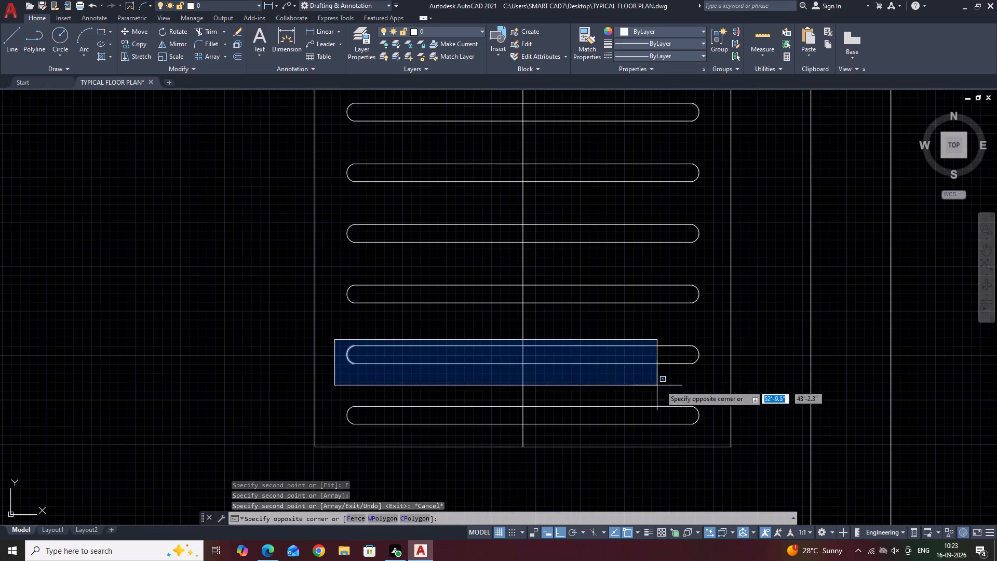
{"action": "left_click", "coordinate": [720, 381]}
{"action": "type", "text": "M"}
{"action": "key", "text": "space"}
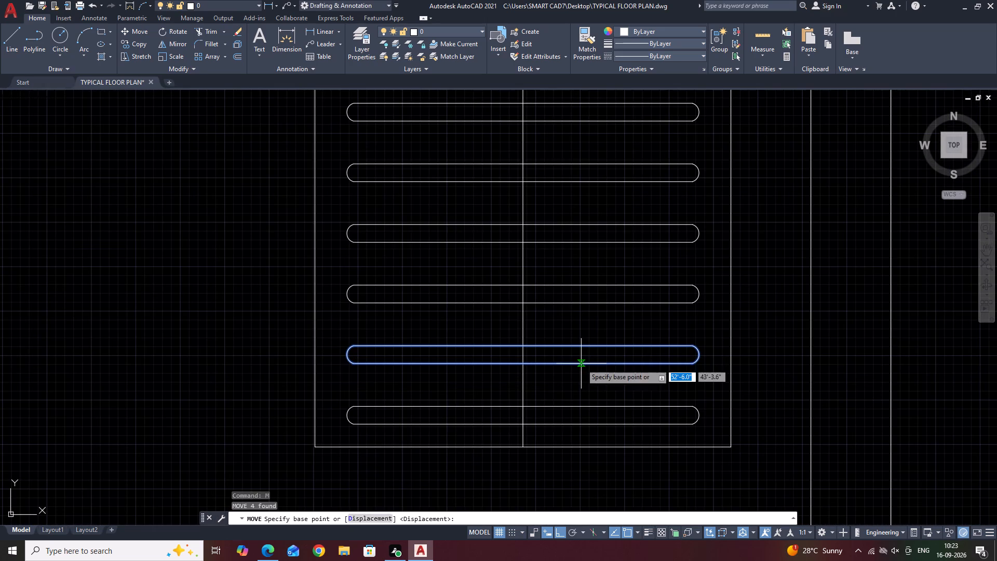
{"action": "left_click", "coordinate": [524, 365]}
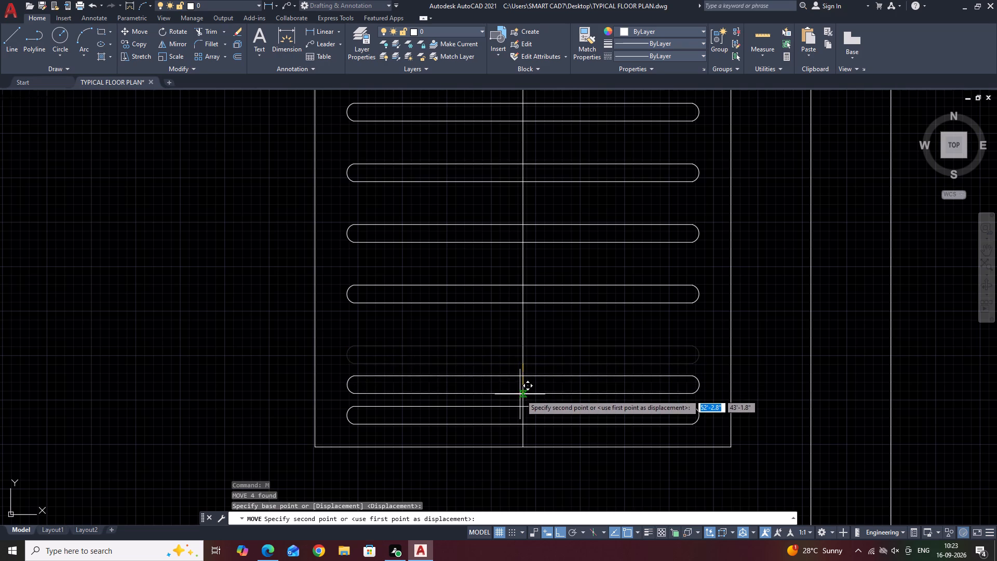
{"action": "left_click", "coordinate": [520, 395]}
Rotate the third strip from the south about 6 degrees counterclockwise around its centre, with Ortho off.
{"action": "middle_click_drag", "start_coordinate": [635, 291], "coordinate": [656, 339]}
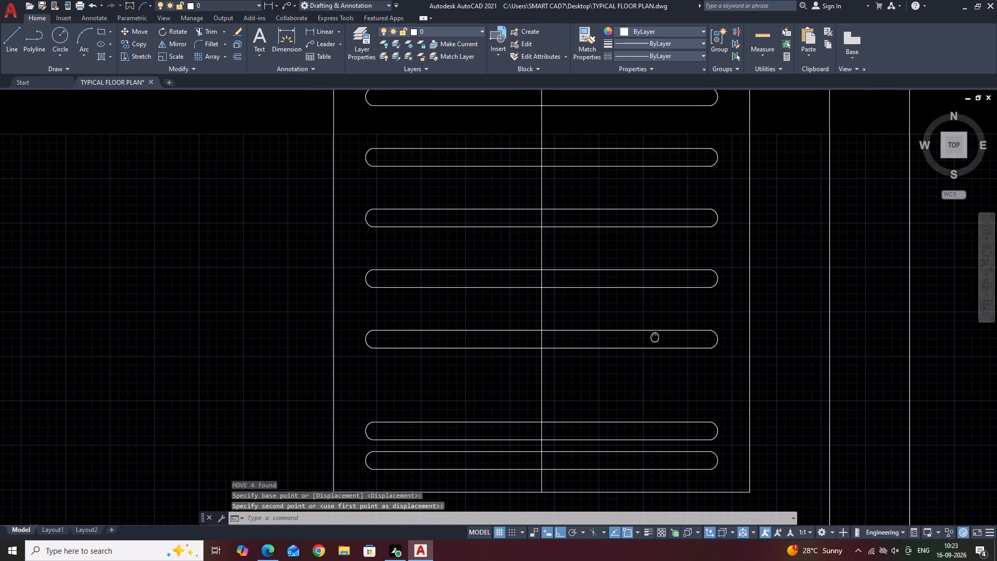
{"action": "middle_click_drag", "start_coordinate": [656, 339], "coordinate": [656, 341]}
{"action": "left_click", "coordinate": [361, 327]}
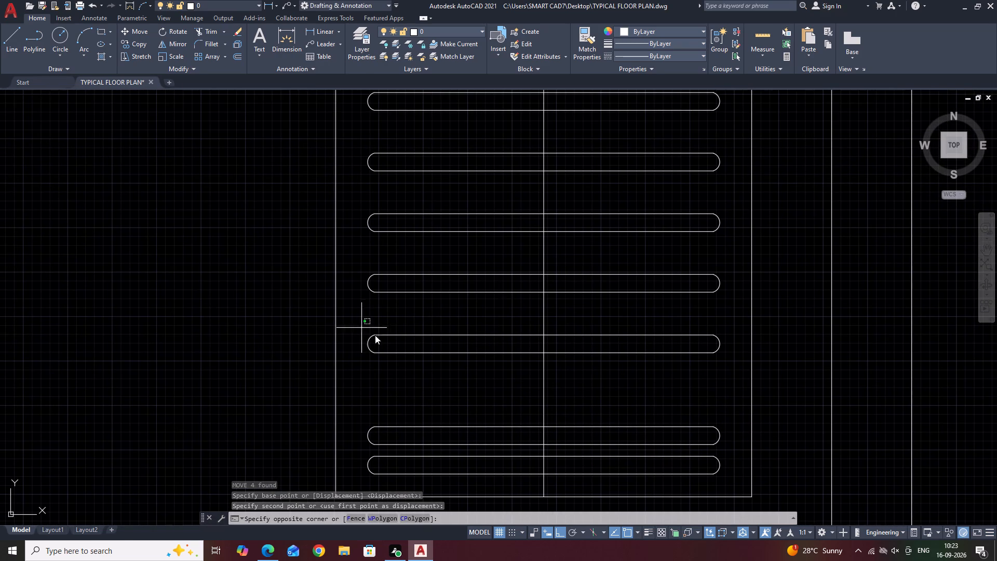
{"action": "left_click", "coordinate": [737, 379]}
{"action": "key", "text": "r"}
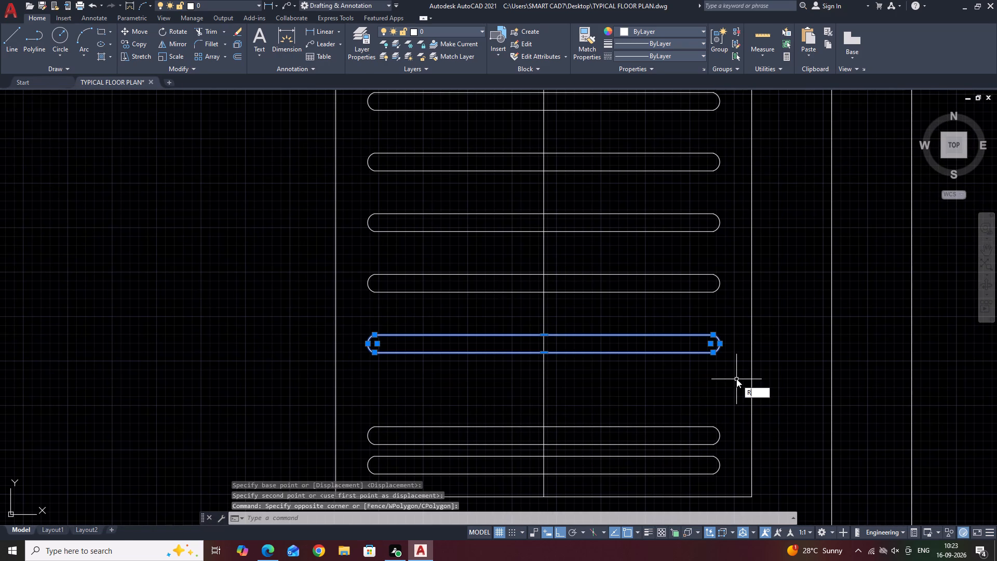
{"action": "type", "text": "O"}
{"action": "key", "text": "space"}
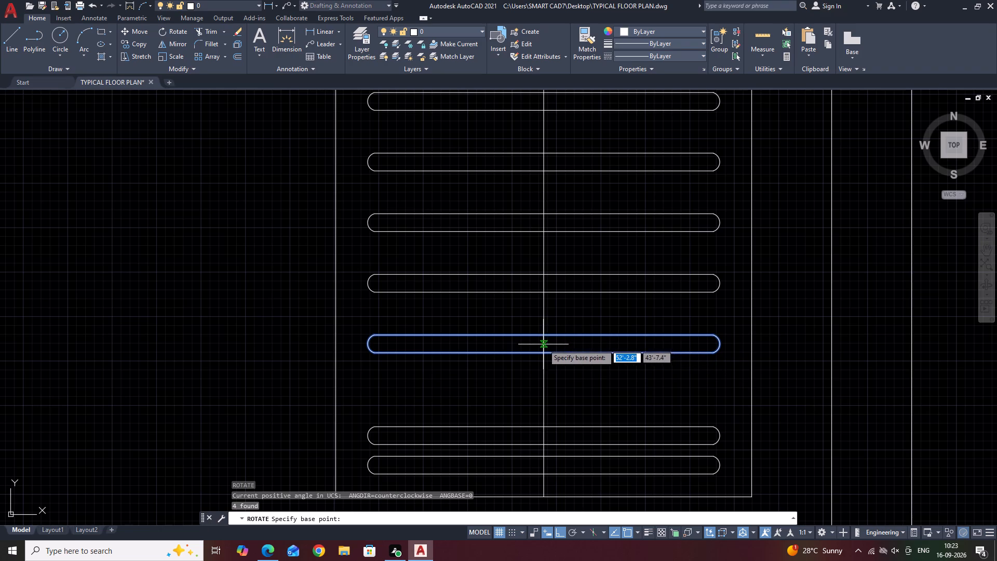
{"action": "left_click", "coordinate": [543, 345]}
{"action": "key", "text": "F8"}
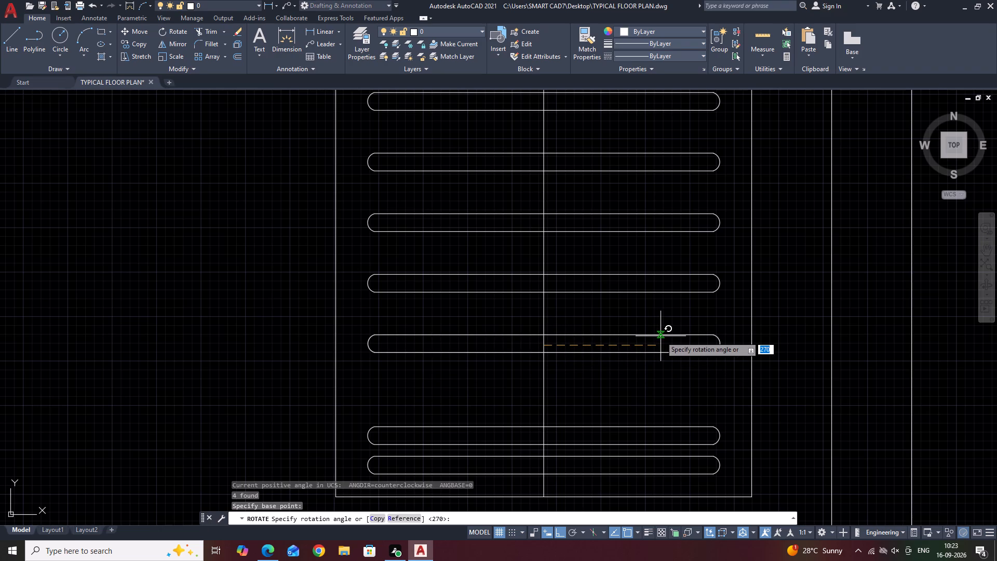
{"action": "left_click", "coordinate": [702, 329]}
Rotate the fourth strip from the south slightly counterclockwise around its centre, a little steeper than the tilted strip below it.
{"action": "middle_click_drag", "start_coordinate": [722, 323], "coordinate": [732, 361]}
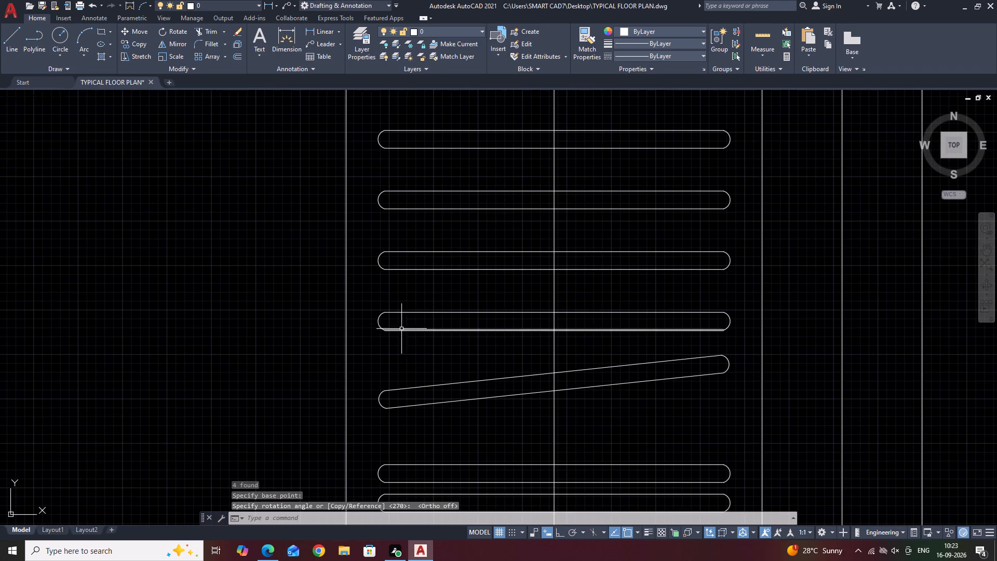
{"action": "left_click_drag", "start_coordinate": [373, 298], "coordinate": [384, 304]}
{"action": "left_click", "coordinate": [747, 349]}
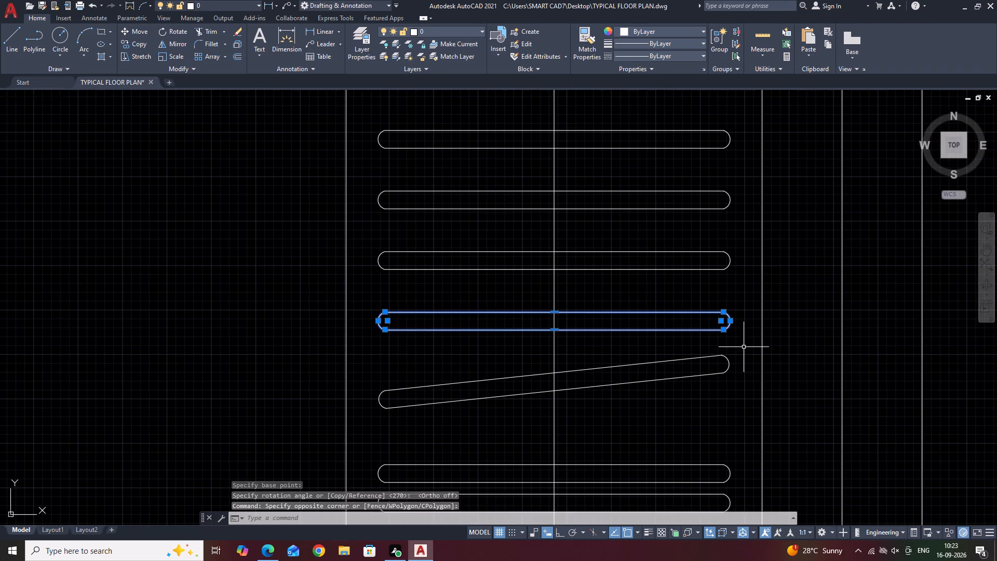
{"action": "type", "text": "RO"}
{"action": "key", "text": "space"}
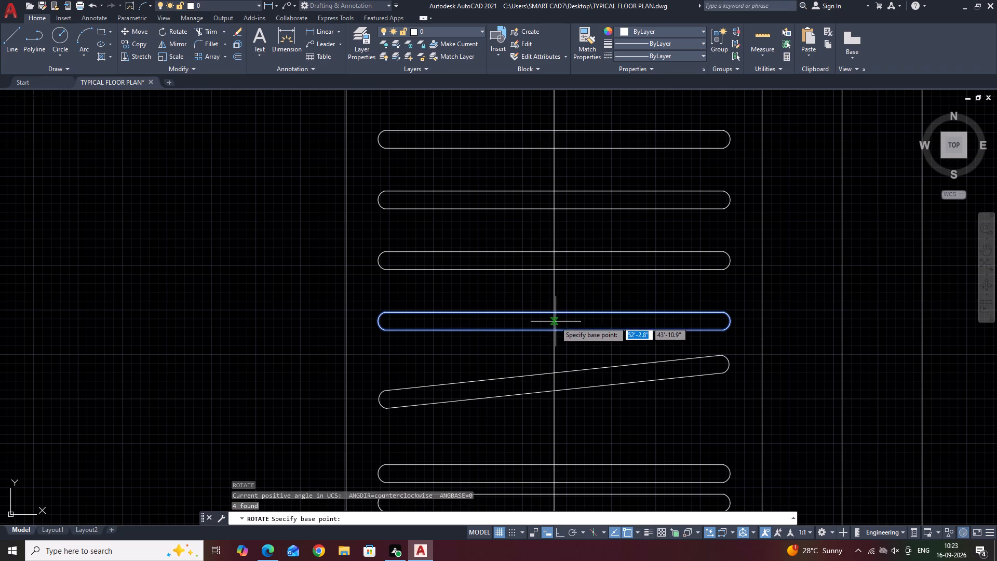
{"action": "left_click", "coordinate": [554, 321]}
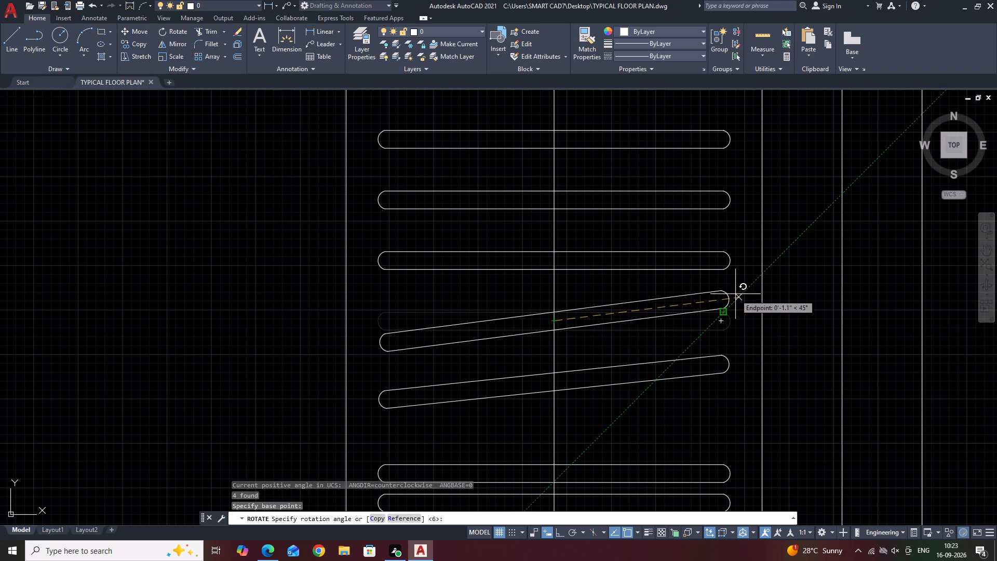
{"action": "left_click", "coordinate": [736, 293]}
Move the seventh strip from the south down along the centre line, close to the sixth strip.
{"action": "middle_click_drag", "start_coordinate": [683, 284], "coordinate": [703, 394]}
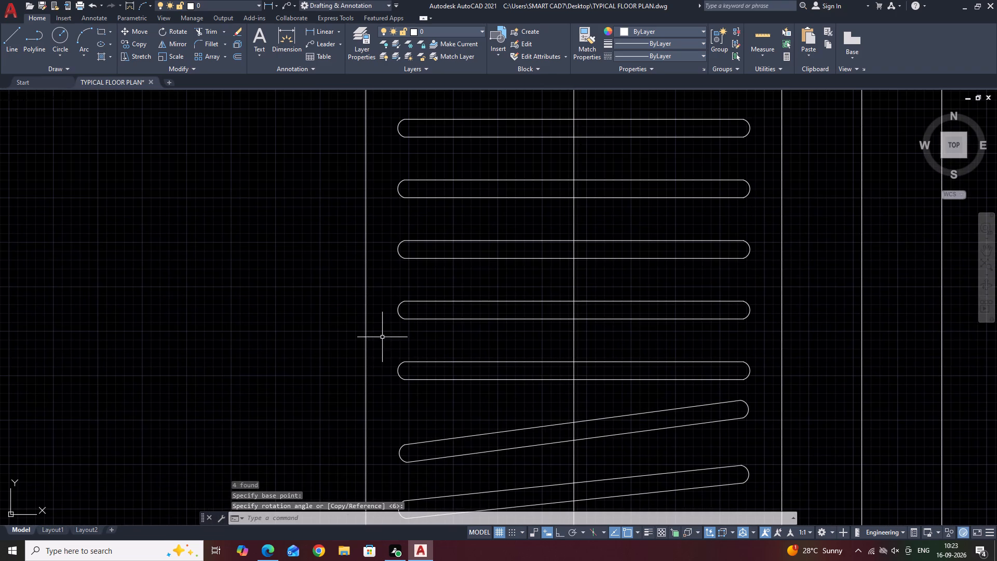
{"action": "left_click", "coordinate": [382, 337]}
{"action": "key", "text": "Escape"}
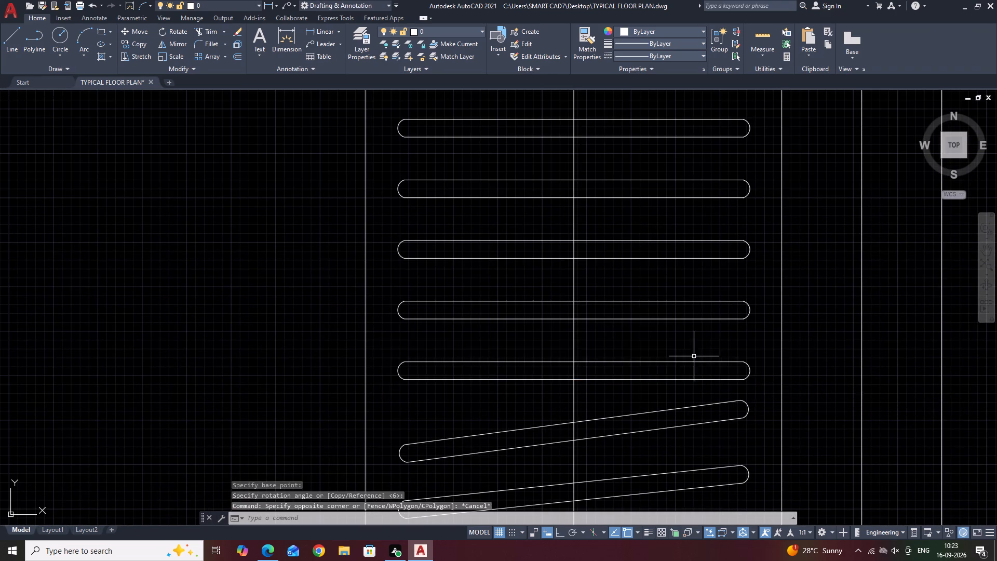
{"action": "middle_click_drag", "start_coordinate": [697, 360], "coordinate": [710, 460]}
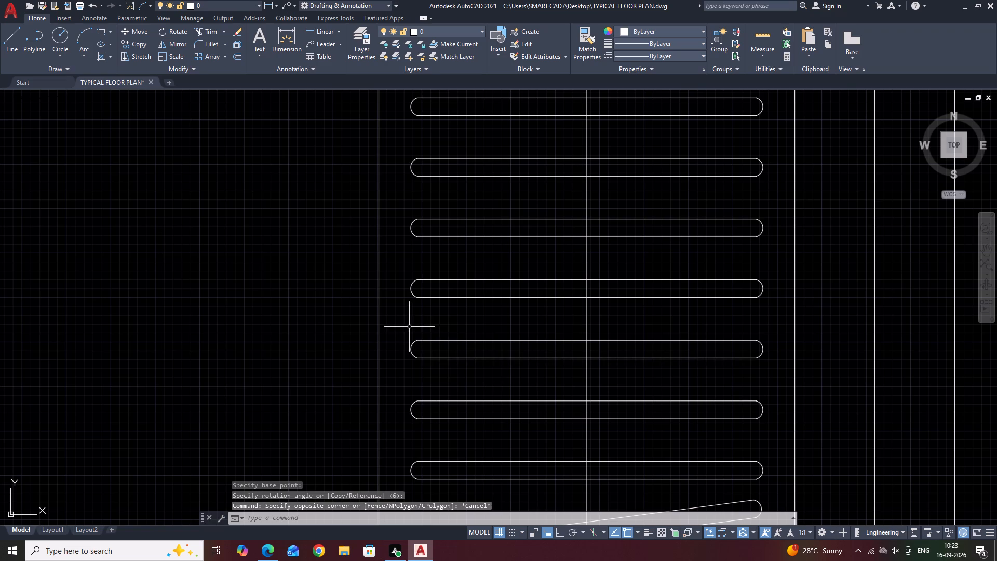
{"action": "left_click", "coordinate": [409, 327]}
{"action": "left_click", "coordinate": [780, 374]}
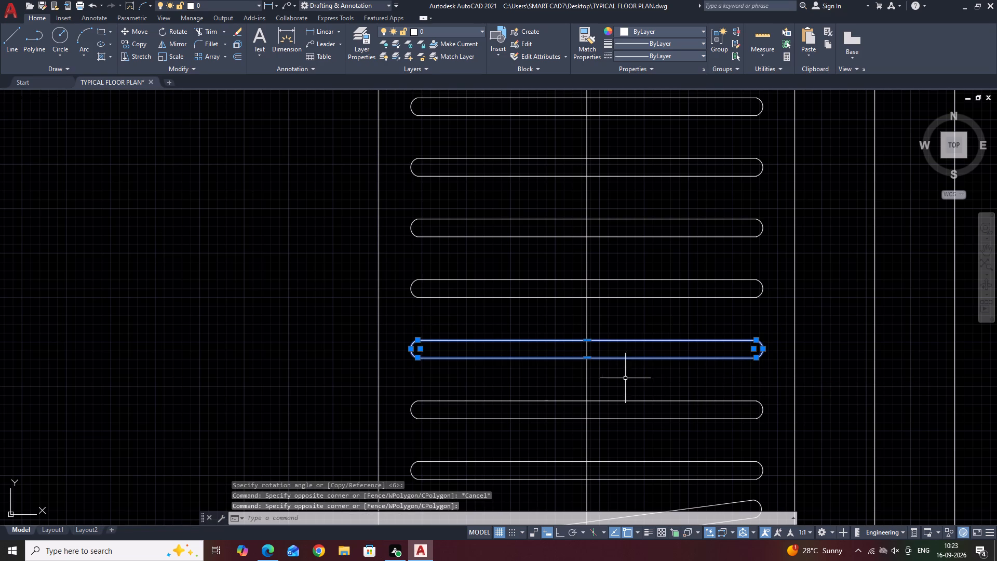
{"action": "key", "text": "m"}
{"action": "key", "text": "space"}
{"action": "left_click", "coordinate": [586, 359]}
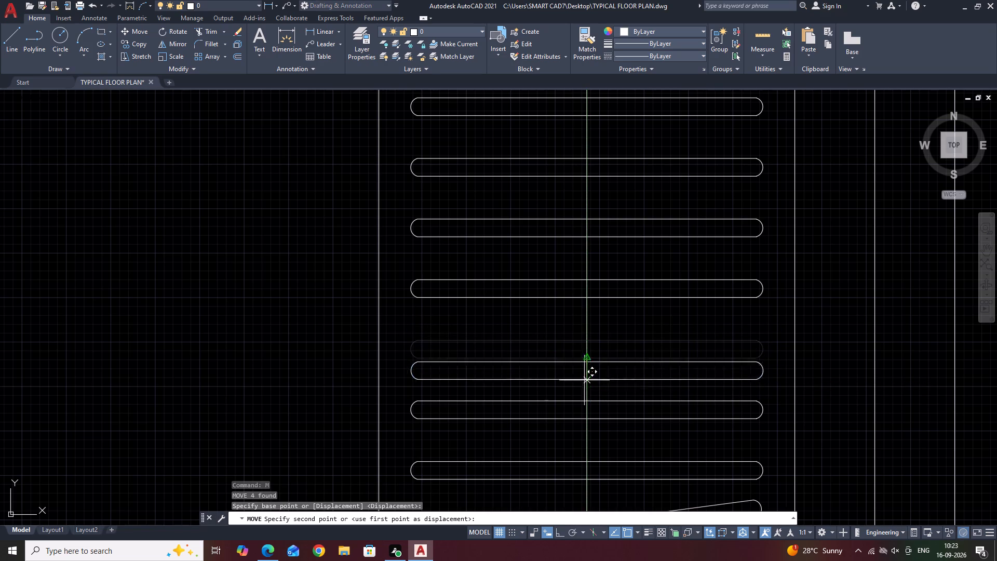
{"action": "left_click", "coordinate": [587, 390]}
{"action": "middle_click_drag", "start_coordinate": [631, 450], "coordinate": [641, 336]}
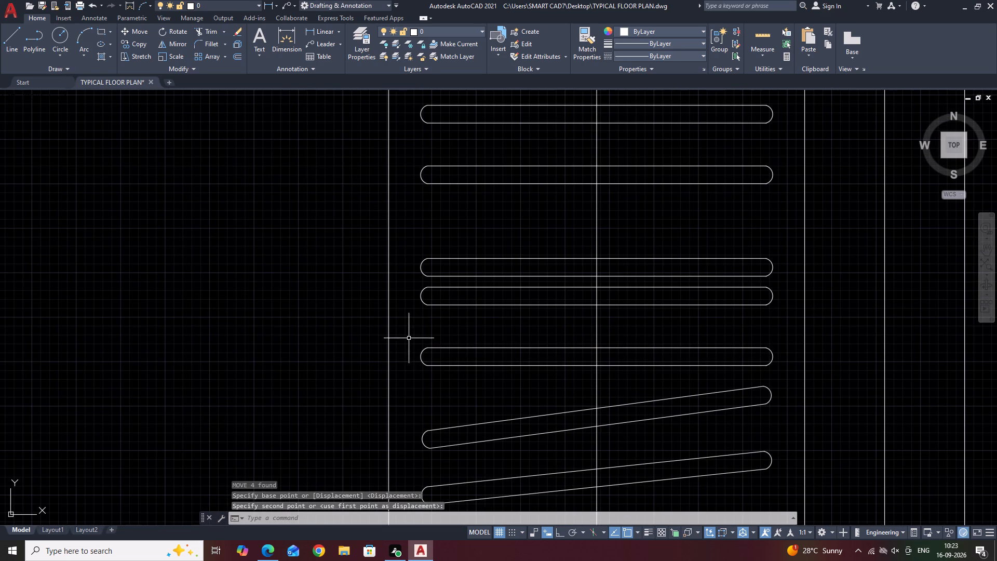
Move the fifth strip from the wardrobe's south end north along the centre line, close to the sixth strip.
{"action": "left_click_drag", "start_coordinate": [408, 332], "coordinate": [411, 337]}
{"action": "left_click", "coordinate": [793, 383]}
{"action": "middle_click_drag", "start_coordinate": [669, 303], "coordinate": [674, 387]}
{"action": "key", "text": "m"}
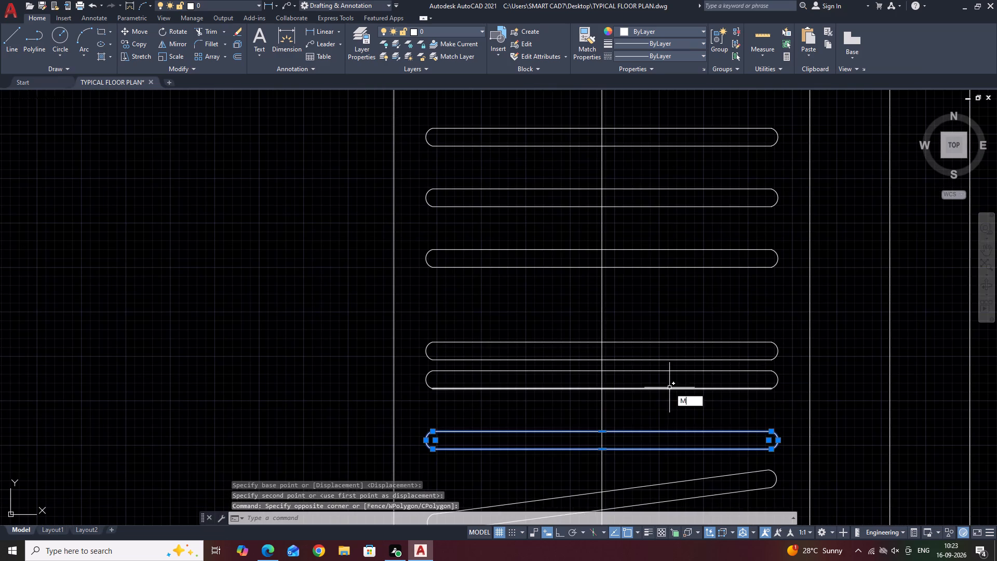
{"action": "key", "text": "space"}
{"action": "left_click", "coordinate": [602, 433]}
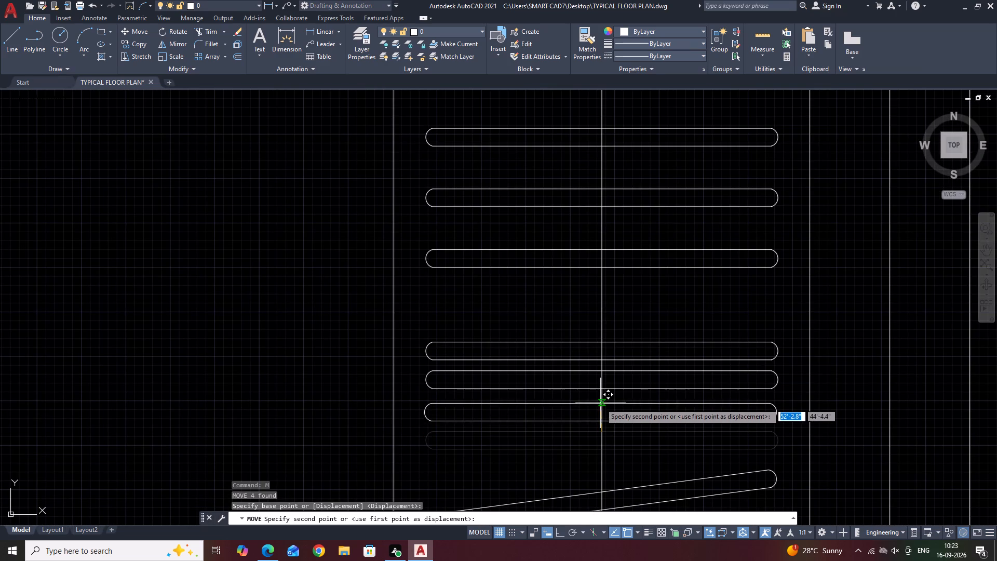
{"action": "left_click", "coordinate": [602, 402]}
Rotate the northernmost strip in the wardrobe about 6 degrees counterclockwise around its centre.
{"action": "scroll", "coordinate": [642, 271], "scroll_direction": "down", "scroll_amount": 3}
{"action": "middle_click_drag", "start_coordinate": [666, 273], "coordinate": [645, 410]}
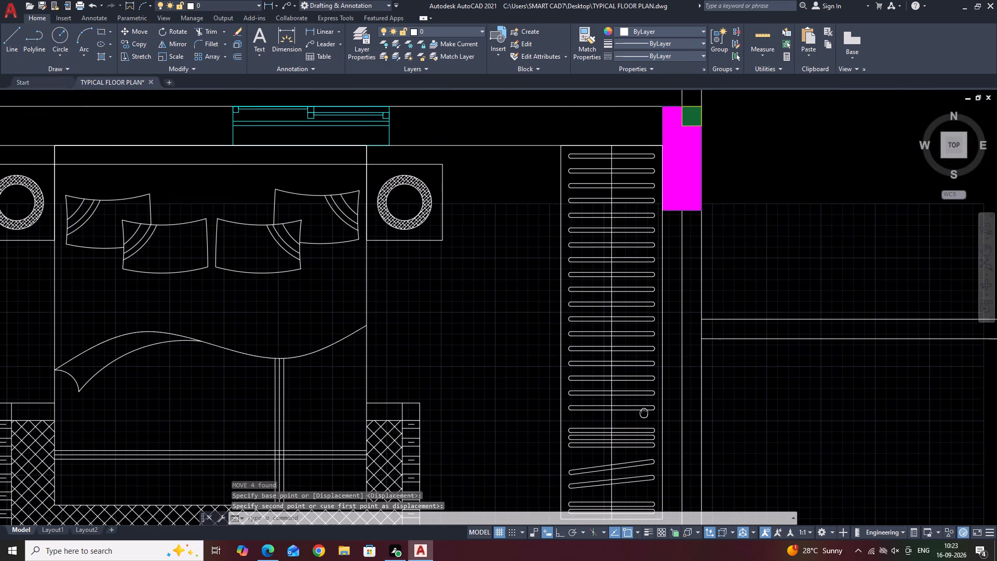
{"action": "middle_click_drag", "start_coordinate": [698, 421], "coordinate": [648, 319]}
{"action": "middle_click_drag", "start_coordinate": [610, 310], "coordinate": [619, 341]}
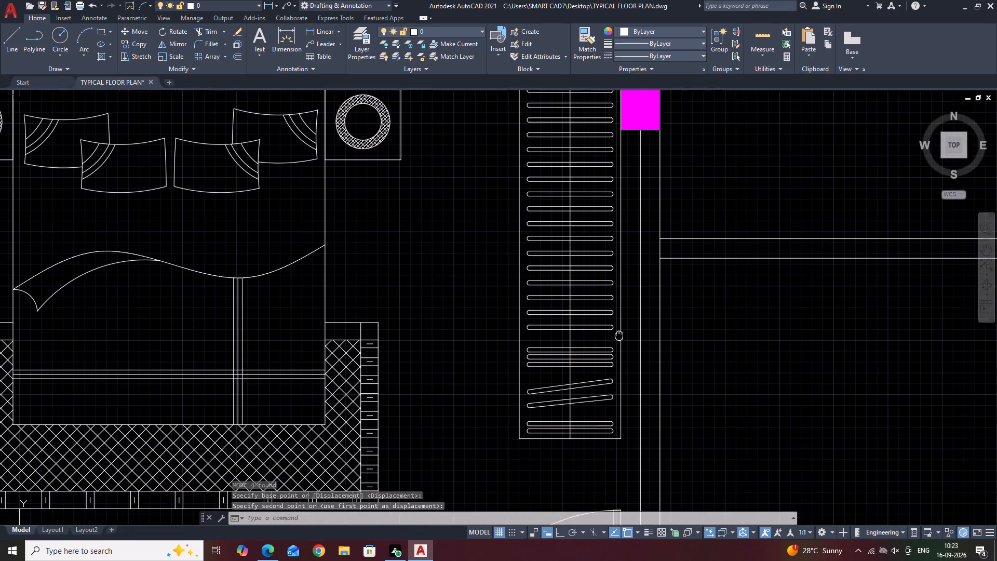
{"action": "middle_click_drag", "start_coordinate": [619, 341], "coordinate": [617, 343]}
{"action": "middle_click_drag", "start_coordinate": [604, 354], "coordinate": [614, 414]}
{"action": "scroll", "coordinate": [615, 415], "scroll_direction": "down", "scroll_amount": 2}
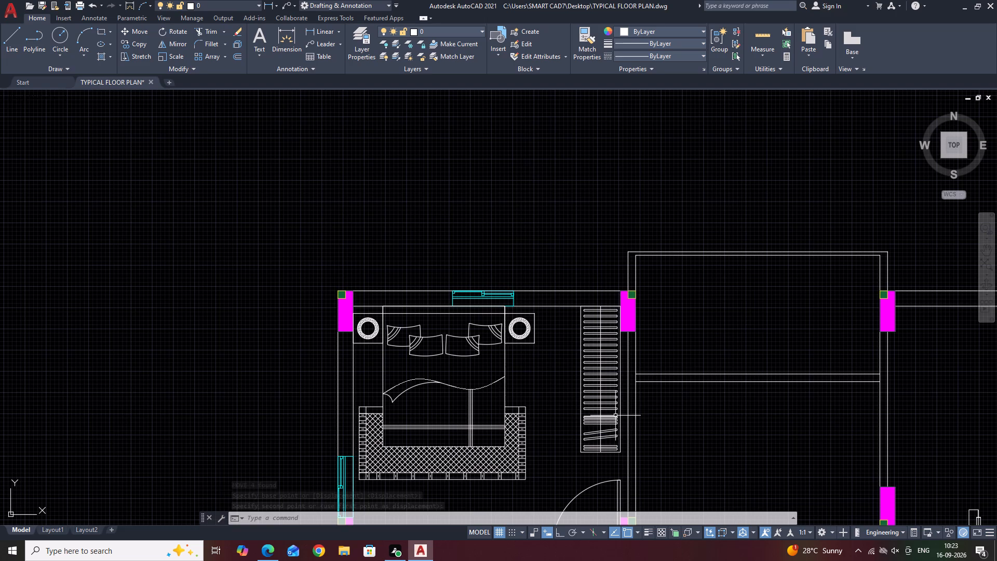
{"action": "scroll", "coordinate": [592, 327], "scroll_direction": "up", "scroll_amount": 3}
{"action": "scroll", "coordinate": [556, 260], "scroll_direction": "up", "scroll_amount": 1}
{"action": "middle_click_drag", "start_coordinate": [559, 259], "coordinate": [542, 272]}
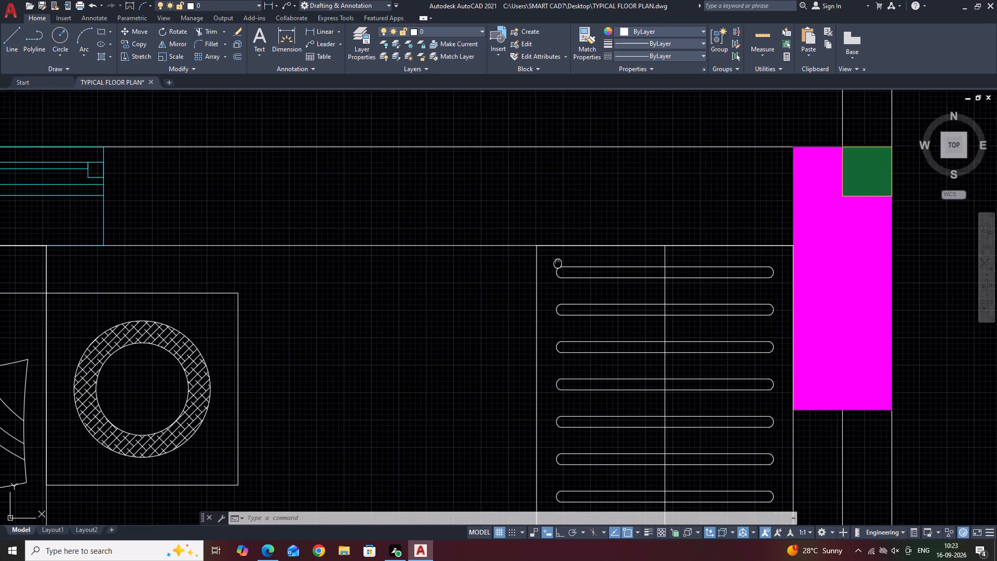
{"action": "middle_click_drag", "start_coordinate": [542, 272], "coordinate": [490, 283]}
{"action": "scroll", "coordinate": [489, 283], "scroll_direction": "up", "scroll_amount": 1}
{"action": "left_click", "coordinate": [474, 277]}
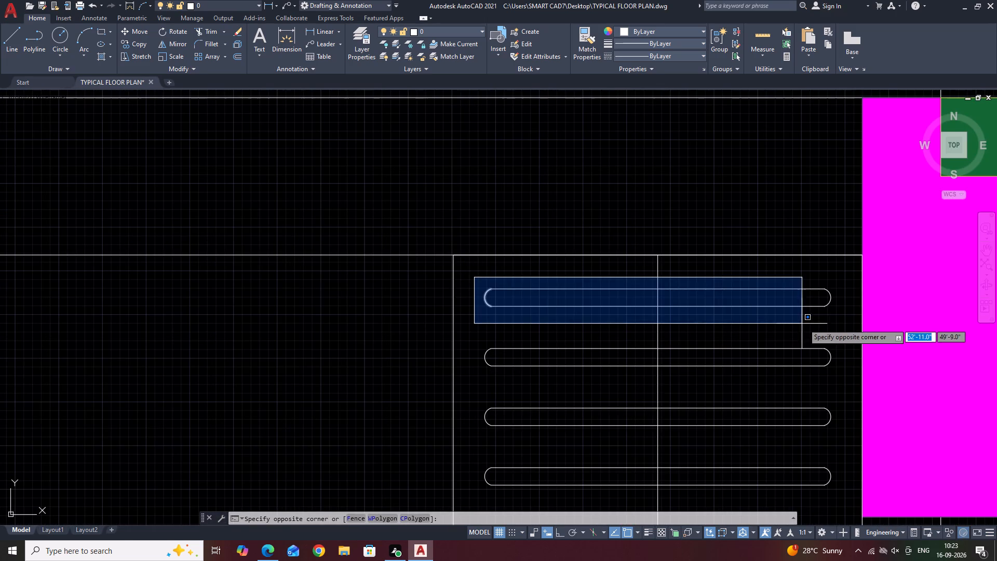
{"action": "left_click", "coordinate": [841, 320]}
{"action": "left_click", "coordinate": [472, 270]}
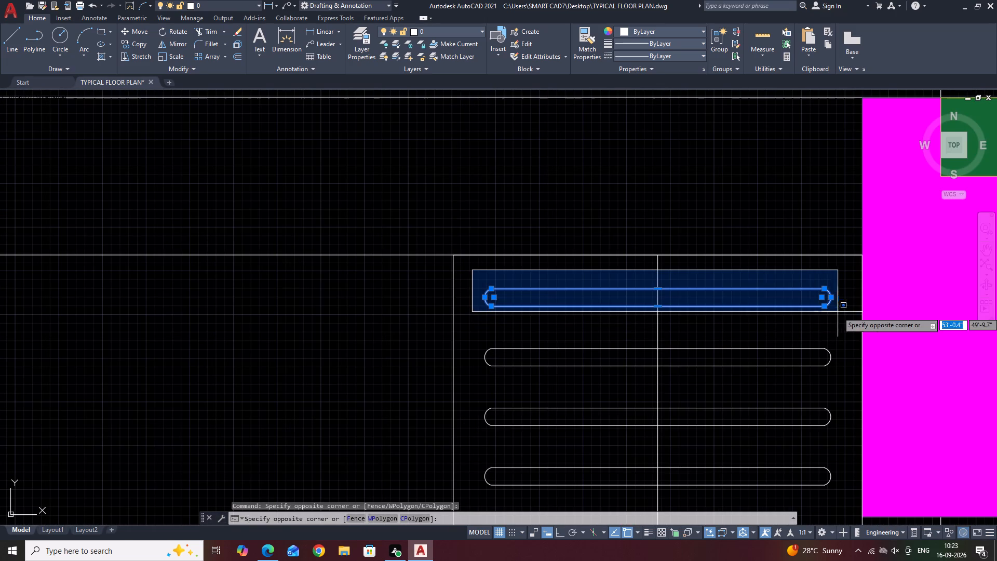
{"action": "left_click", "coordinate": [852, 313]}
{"action": "type", "text": "RO"}
{"action": "key", "text": "space"}
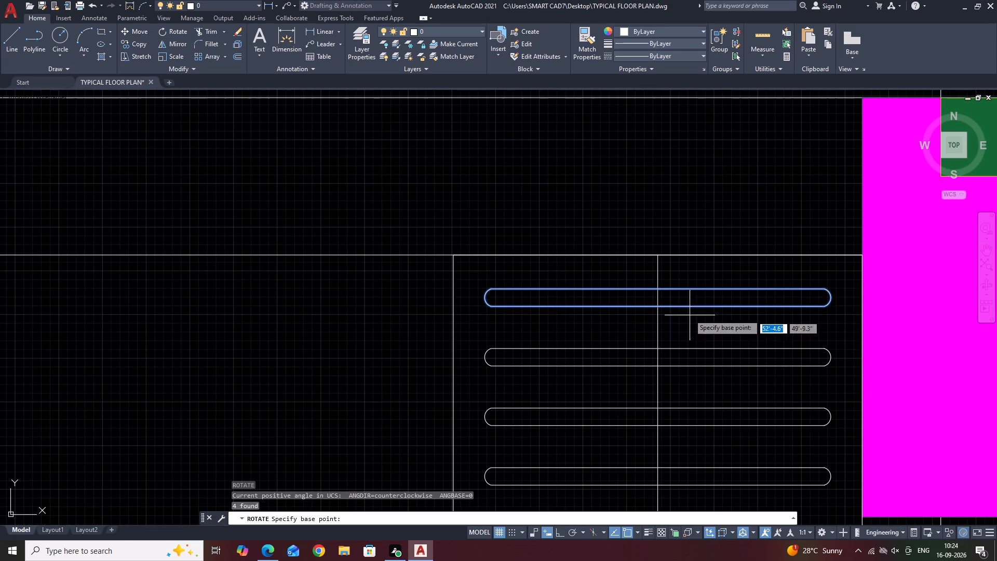
{"action": "left_click", "coordinate": [657, 298]}
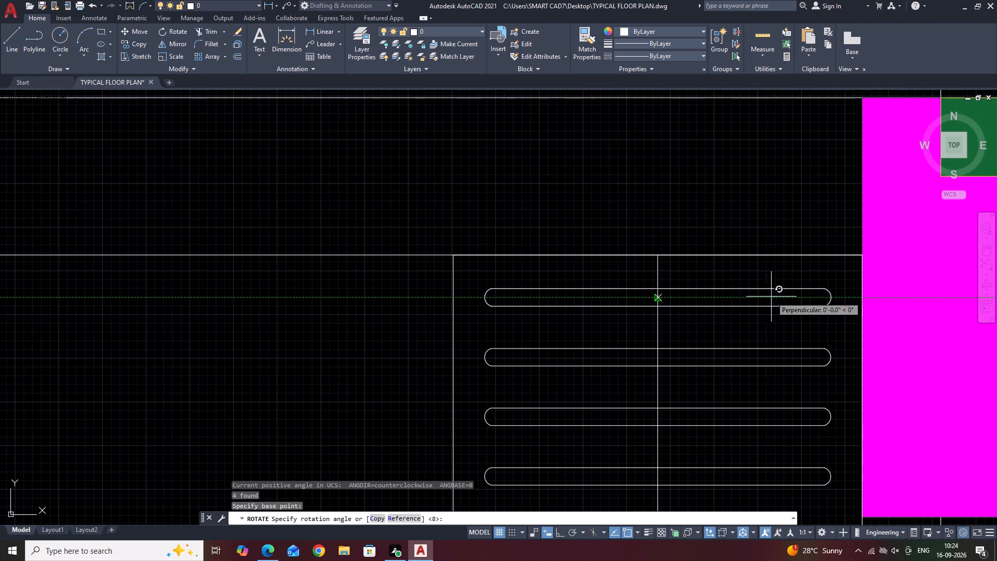
{"action": "left_click", "coordinate": [832, 280]}
Rotate the second strip from the north about 7 degrees counterclockwise around its centre.
{"action": "middle_click_drag", "start_coordinate": [801, 356], "coordinate": [691, 255]}
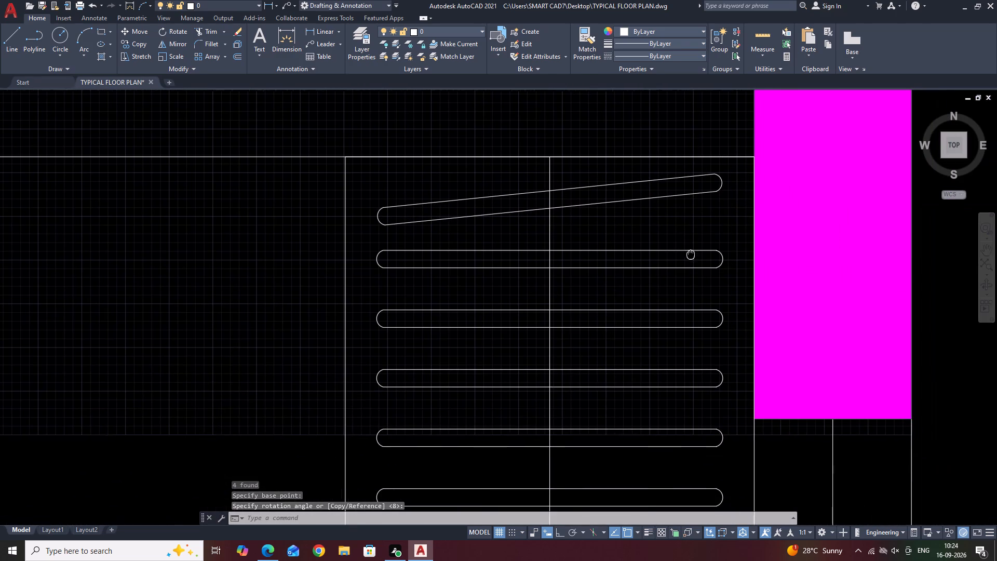
{"action": "left_click_drag", "start_coordinate": [355, 240], "coordinate": [365, 248]}
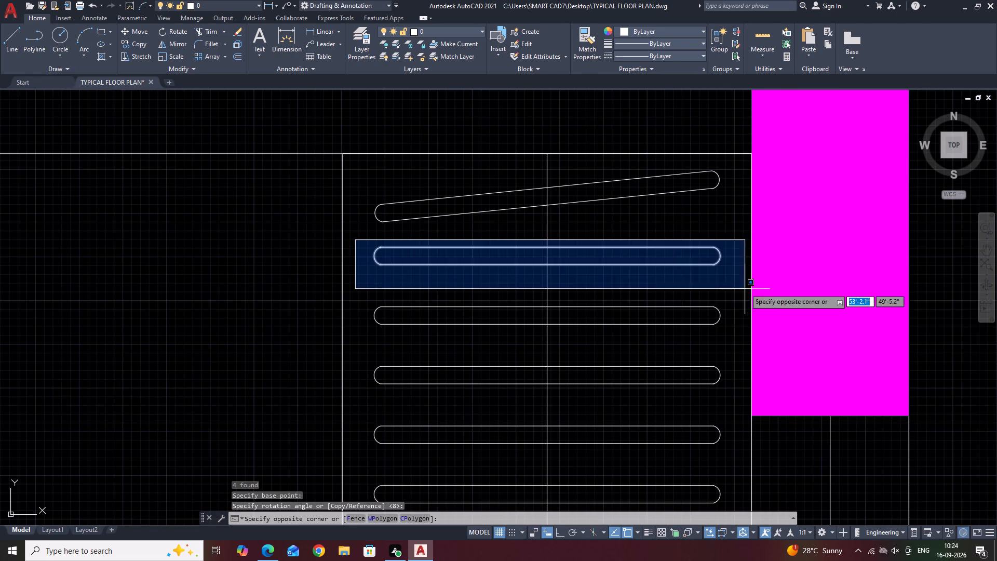
{"action": "left_click", "coordinate": [745, 288]}
{"action": "type", "text": "RO"}
{"action": "key", "text": "space"}
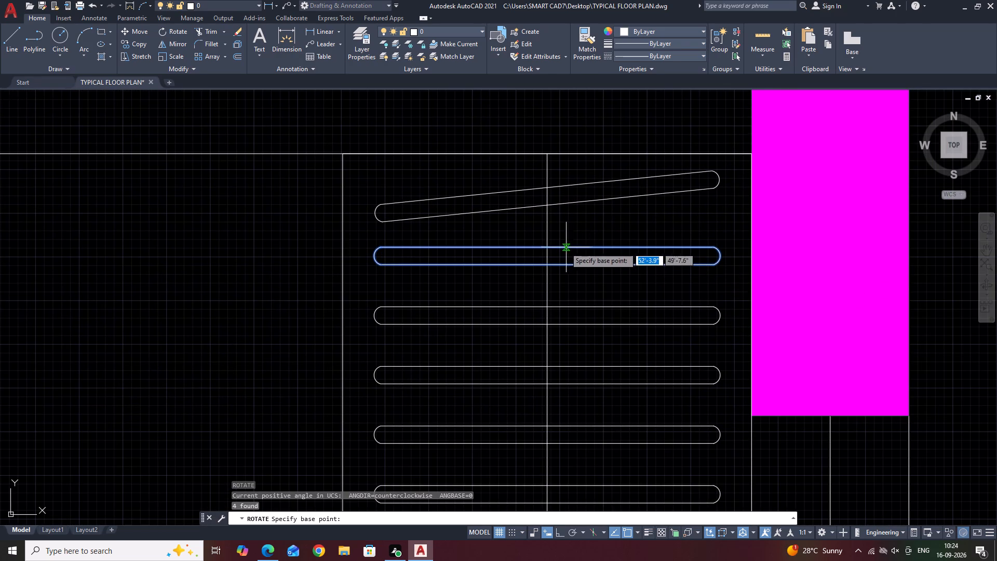
{"action": "left_click", "coordinate": [546, 258]}
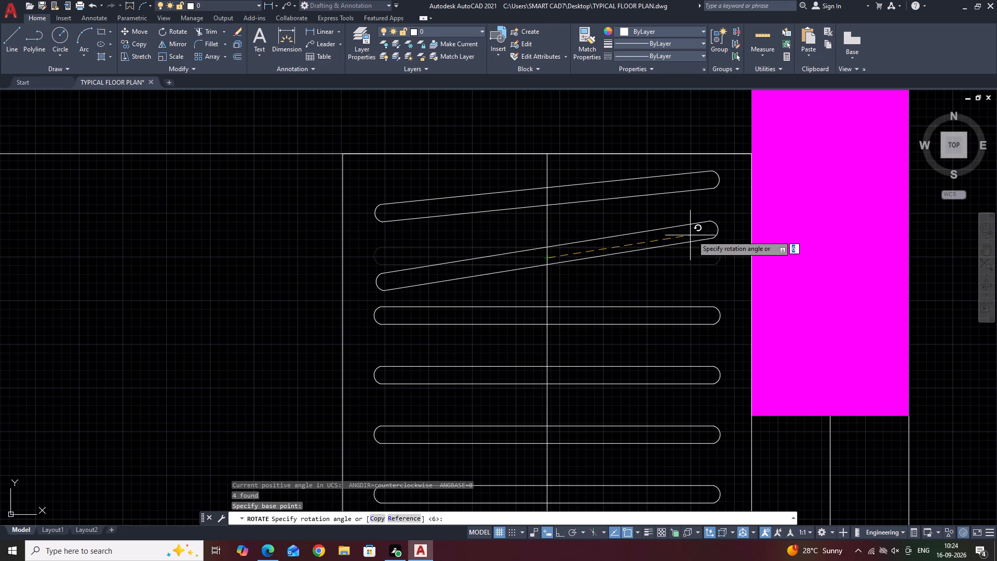
{"action": "left_click", "coordinate": [712, 238]}
Rotate the third strip from the north about 5 degrees clockwise around its centre.
{"action": "middle_click_drag", "start_coordinate": [532, 310], "coordinate": [455, 238]}
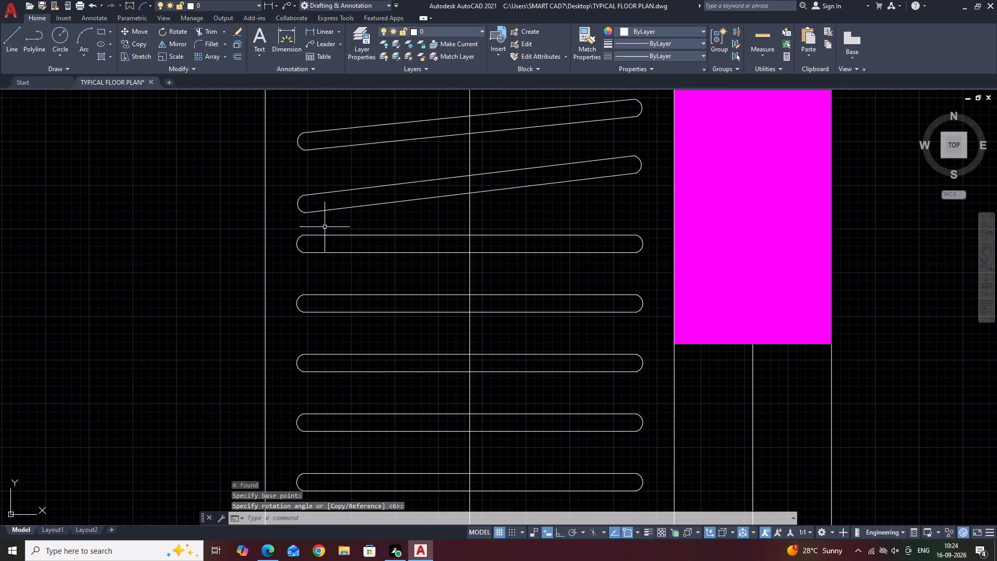
{"action": "left_click", "coordinate": [279, 223]}
{"action": "left_click", "coordinate": [666, 275]}
{"action": "key", "text": "space"}
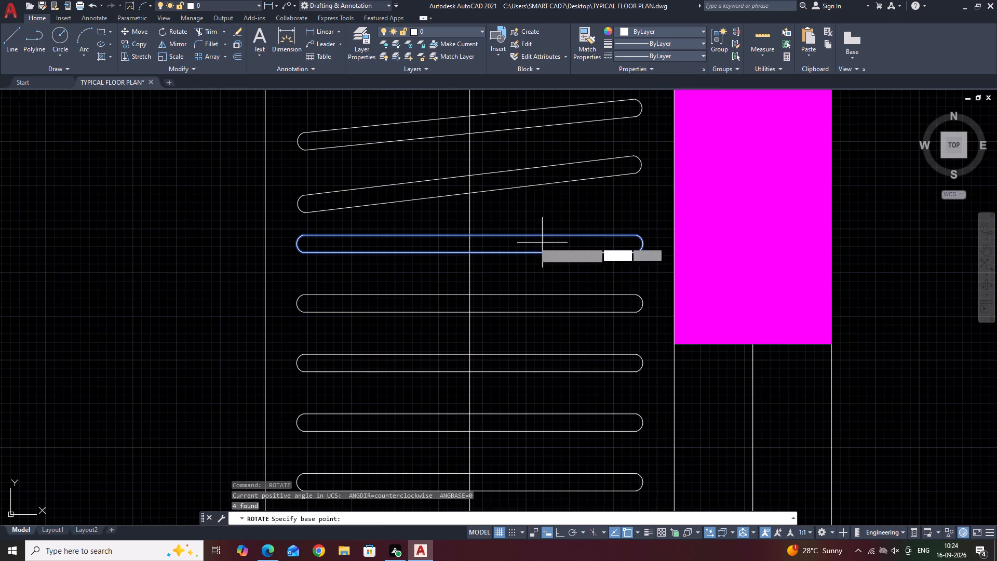
{"action": "left_click", "coordinate": [469, 243]}
{"action": "left_click", "coordinate": [634, 259]}
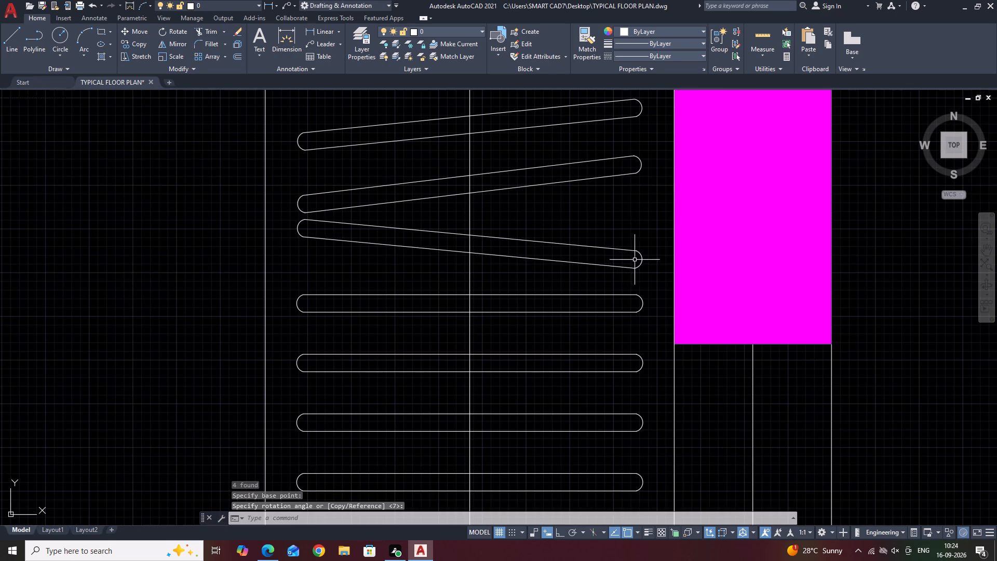
Rotate the fourth strip from the north about 4 degrees counterclockwise around its centre.
{"action": "middle_click_drag", "start_coordinate": [534, 301], "coordinate": [537, 220]}
{"action": "left_click_drag", "start_coordinate": [289, 206], "coordinate": [303, 217]}
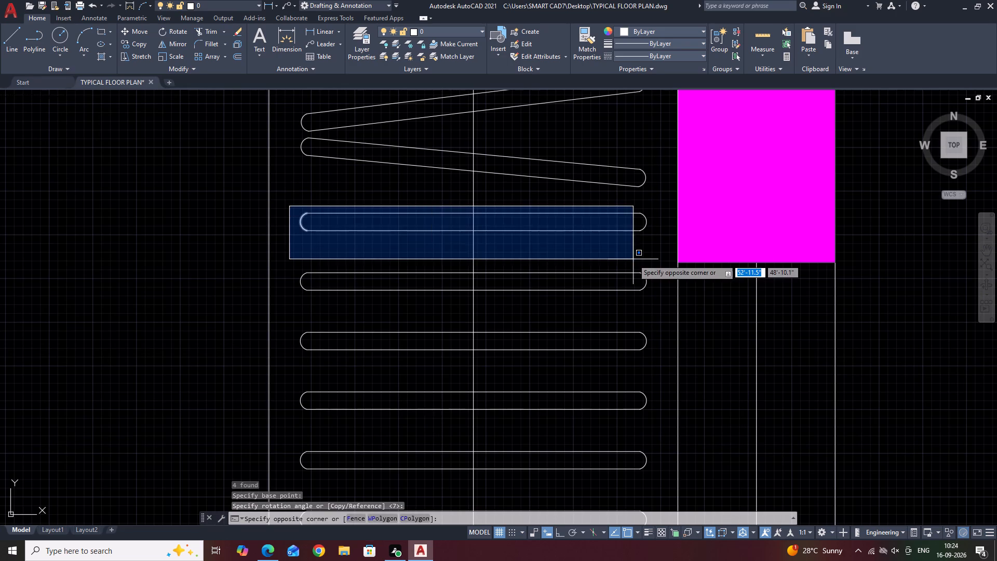
{"action": "left_click", "coordinate": [664, 255]}
{"action": "key", "text": "space"}
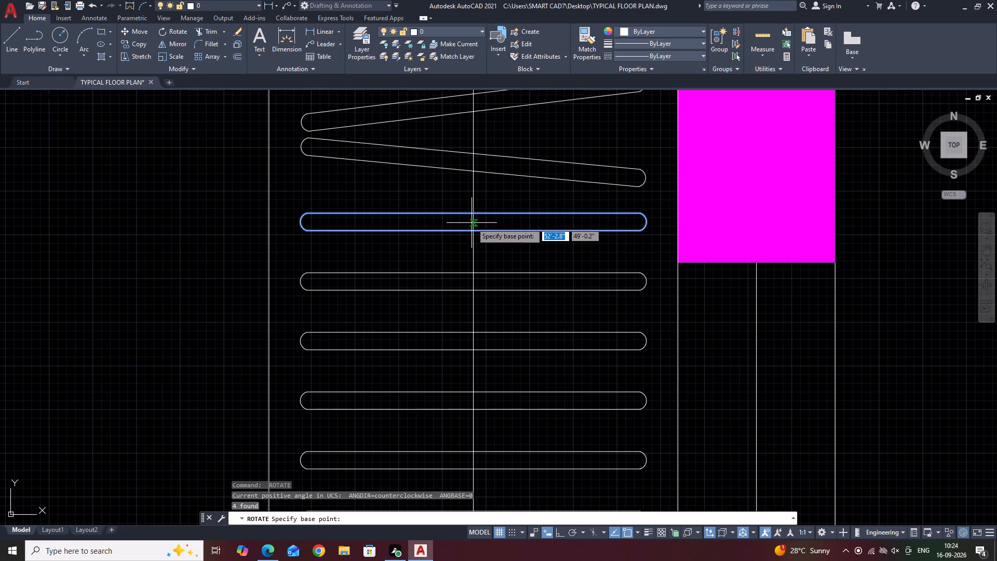
{"action": "left_click", "coordinate": [471, 223]}
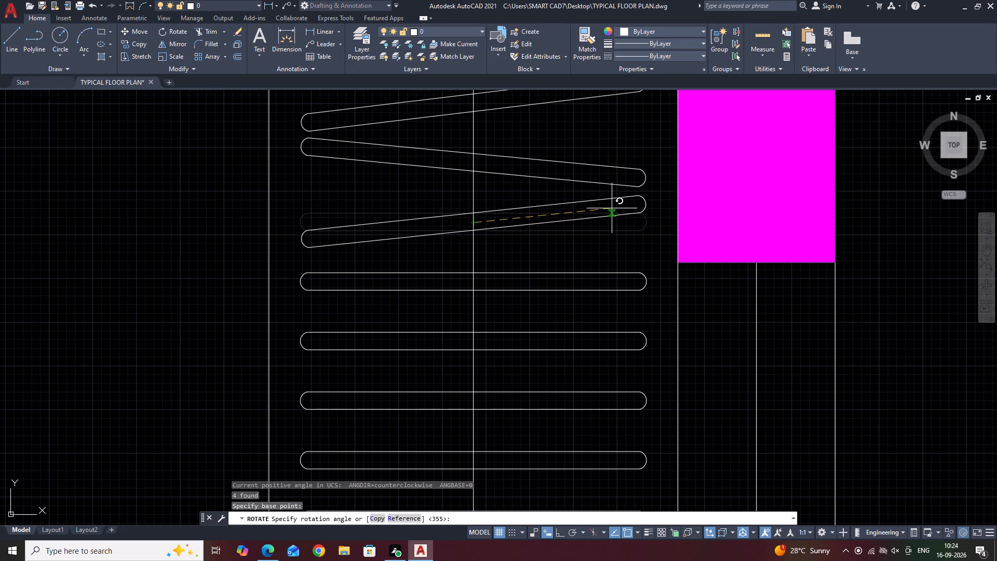
{"action": "left_click", "coordinate": [612, 208]}
Rotate the fifth strip from the north about 3 degrees clockwise around its centre line intersection.
{"action": "scroll", "coordinate": [634, 239], "scroll_direction": "down", "scroll_amount": 1}
{"action": "middle_click_drag", "start_coordinate": [553, 265], "coordinate": [537, 200]}
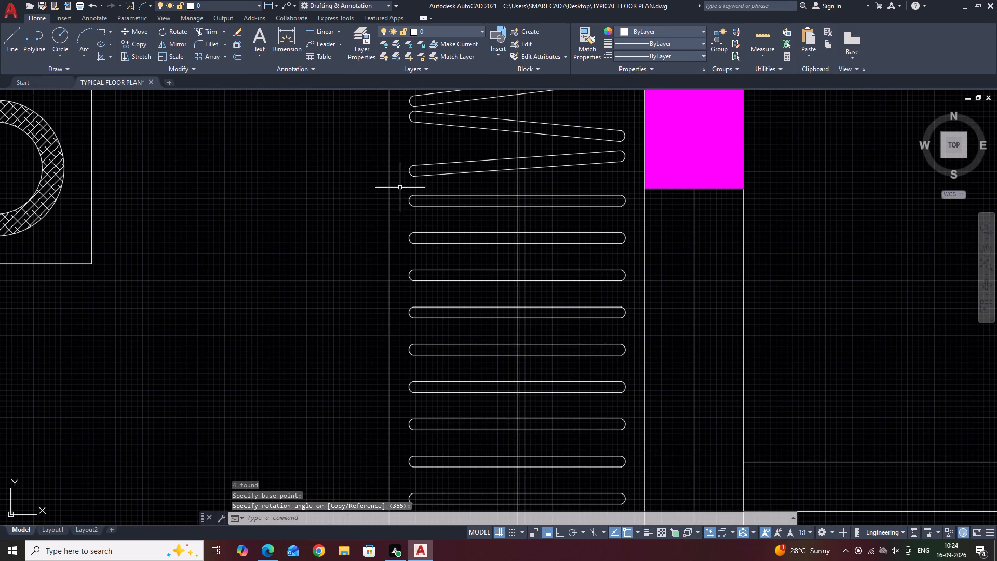
{"action": "left_click", "coordinate": [399, 188]}
{"action": "left_click", "coordinate": [629, 213]}
{"action": "key", "text": "space"}
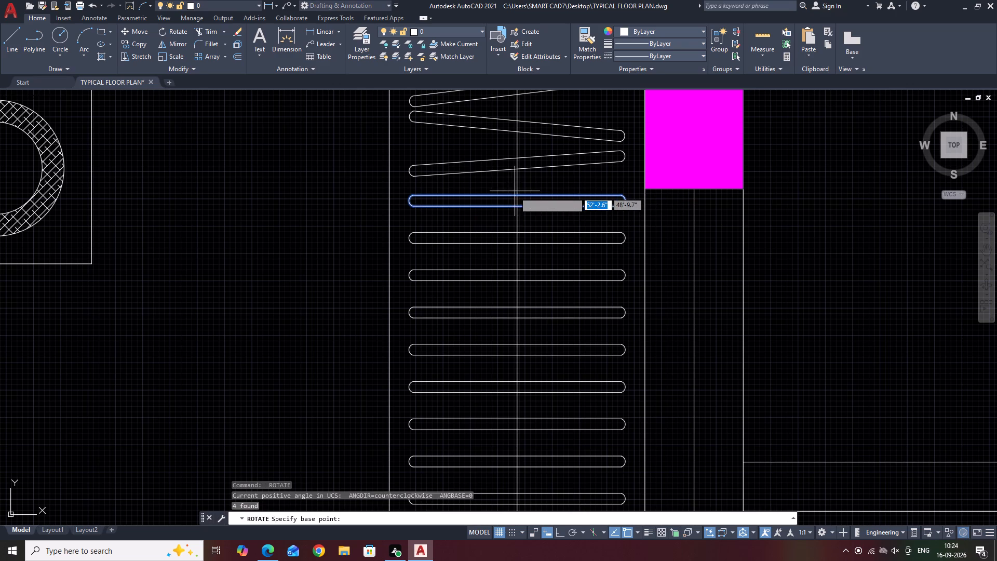
{"action": "left_click", "coordinate": [517, 203]}
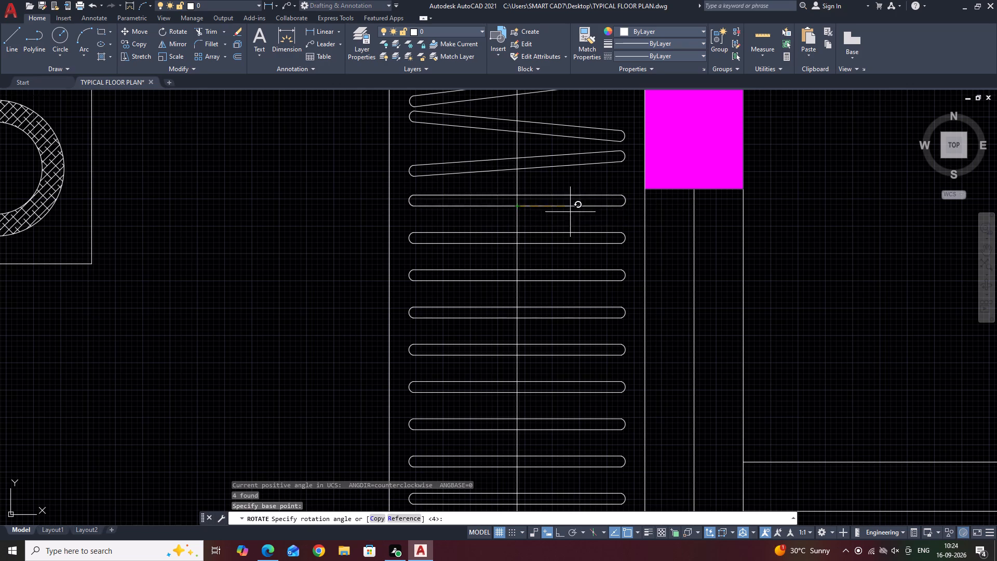
{"action": "left_click", "coordinate": [629, 212]}
Rotate the ninth strip from the north about 9 degrees counterclockwise around its centre, leaving three level strips above it.
{"action": "scroll", "coordinate": [531, 195], "scroll_direction": "down", "scroll_amount": 2}
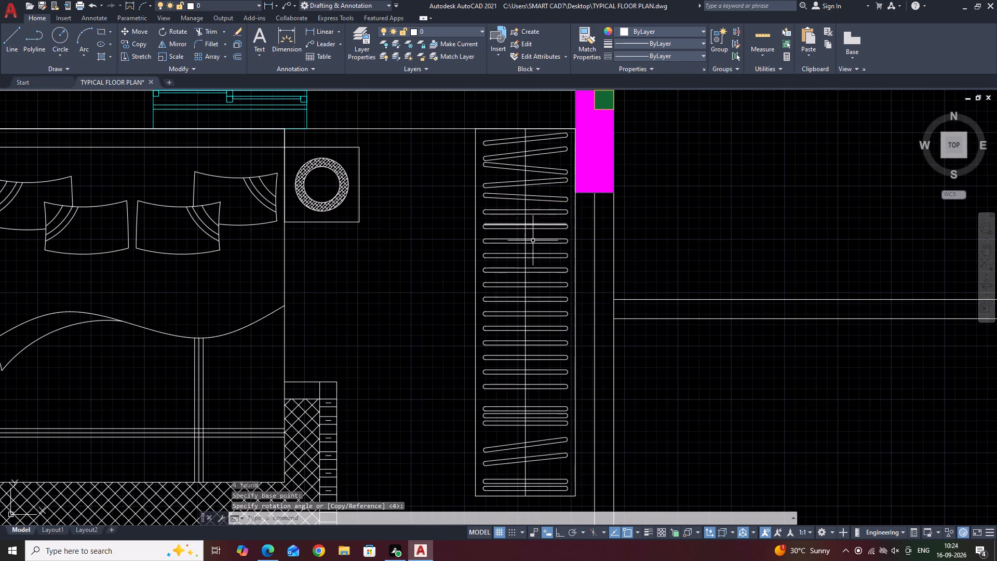
{"action": "middle_click_drag", "start_coordinate": [540, 251], "coordinate": [534, 194]}
{"action": "scroll", "coordinate": [482, 196], "scroll_direction": "up", "scroll_amount": 2}
{"action": "left_click", "coordinate": [464, 185]}
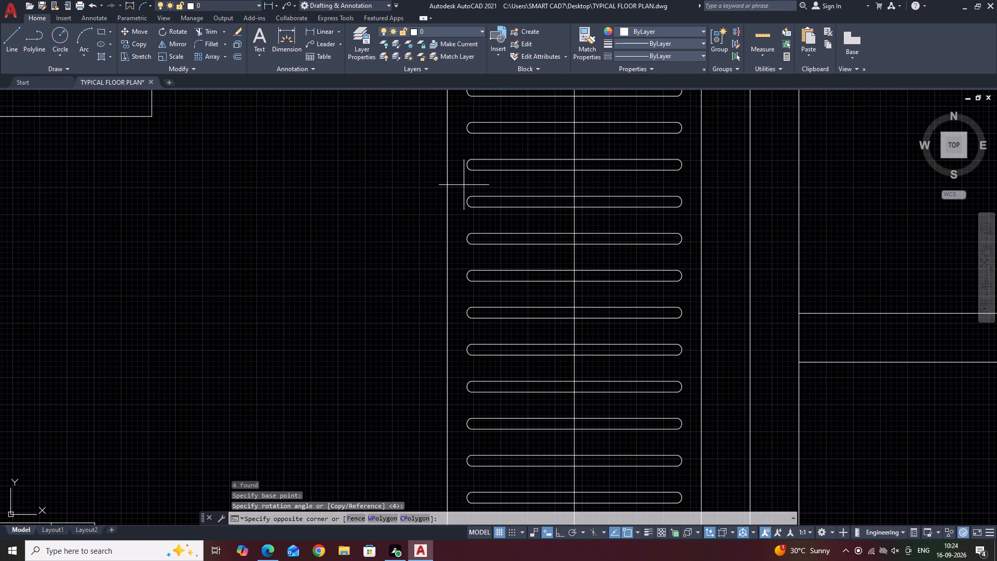
{"action": "left_click", "coordinate": [693, 219]}
{"action": "key", "text": "space"}
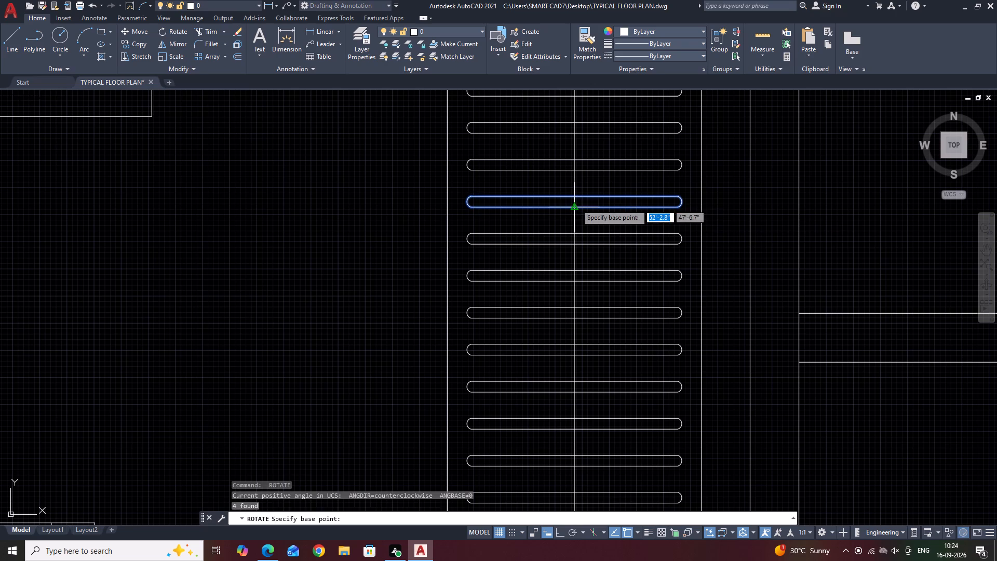
{"action": "left_click", "coordinate": [575, 202]}
{"action": "left_click", "coordinate": [645, 197]}
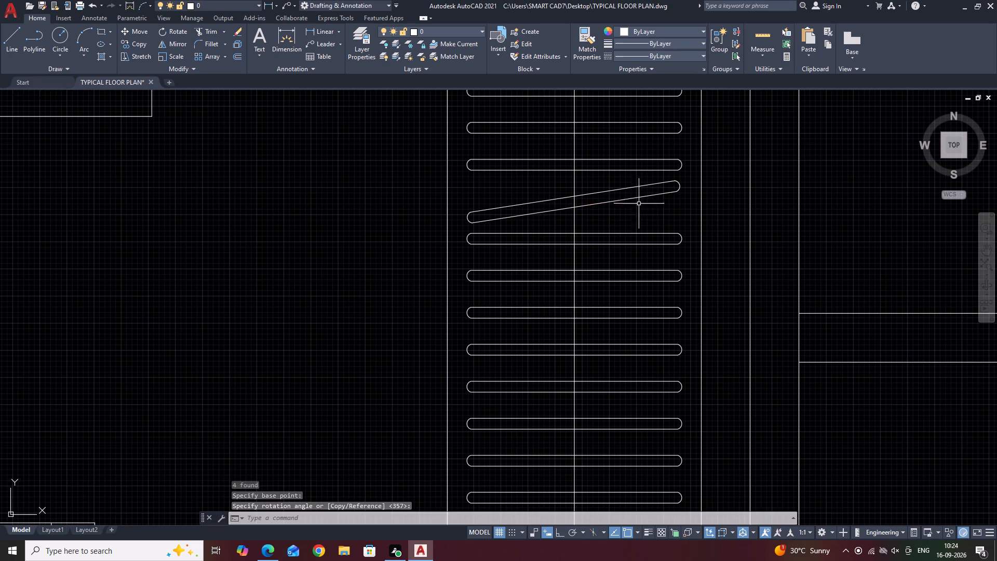
Rotate the eleventh strip from the north about 9 degrees counterclockwise around its centre, skipping the level strip above it.
{"action": "middle_click_drag", "start_coordinate": [597, 252], "coordinate": [561, 194]}
{"action": "left_click_drag", "start_coordinate": [427, 205], "coordinate": [436, 213]}
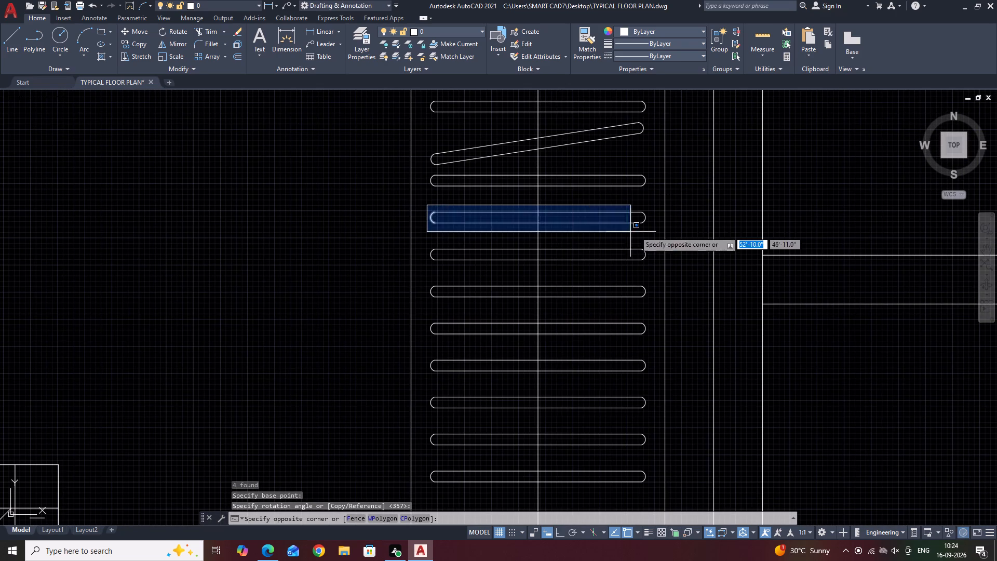
{"action": "left_click", "coordinate": [668, 229]}
{"action": "key", "text": "space"}
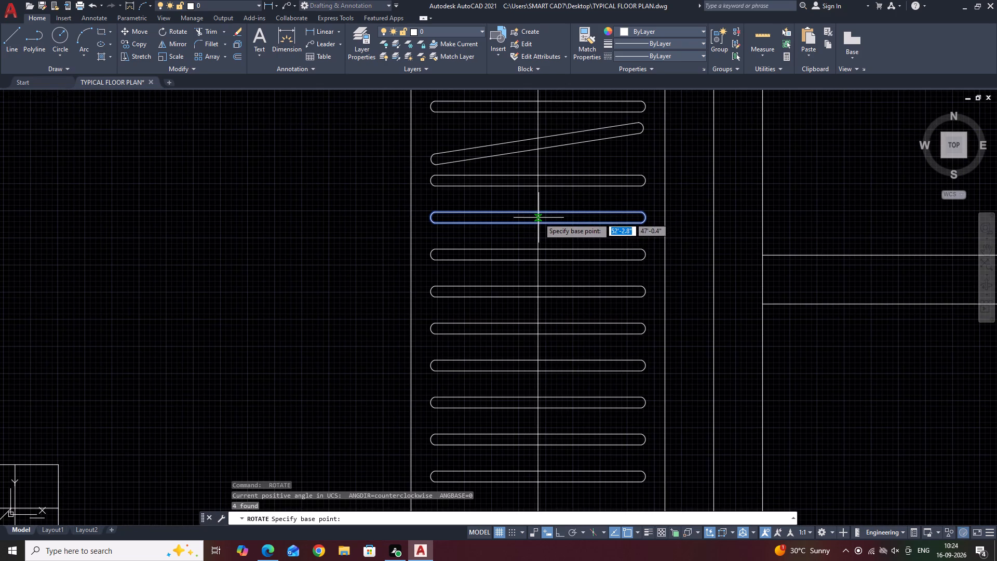
{"action": "left_click", "coordinate": [538, 218]}
{"action": "left_click", "coordinate": [618, 205]}
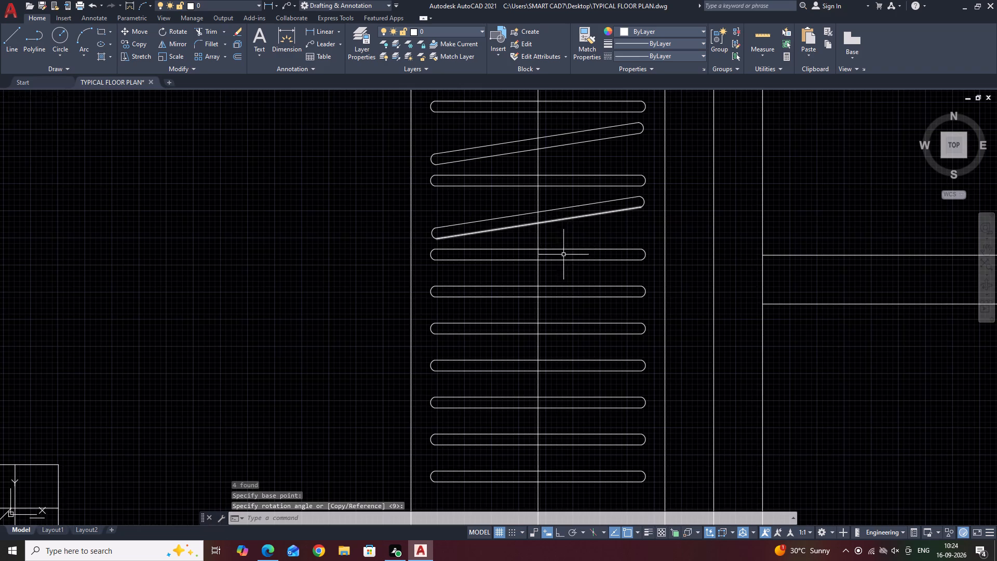
Rotate the thirteenth strip from the north slightly counterclockwise around its centre, less steeply than the tilted strip above it.
{"action": "middle_click_drag", "start_coordinate": [560, 257], "coordinate": [515, 206]}
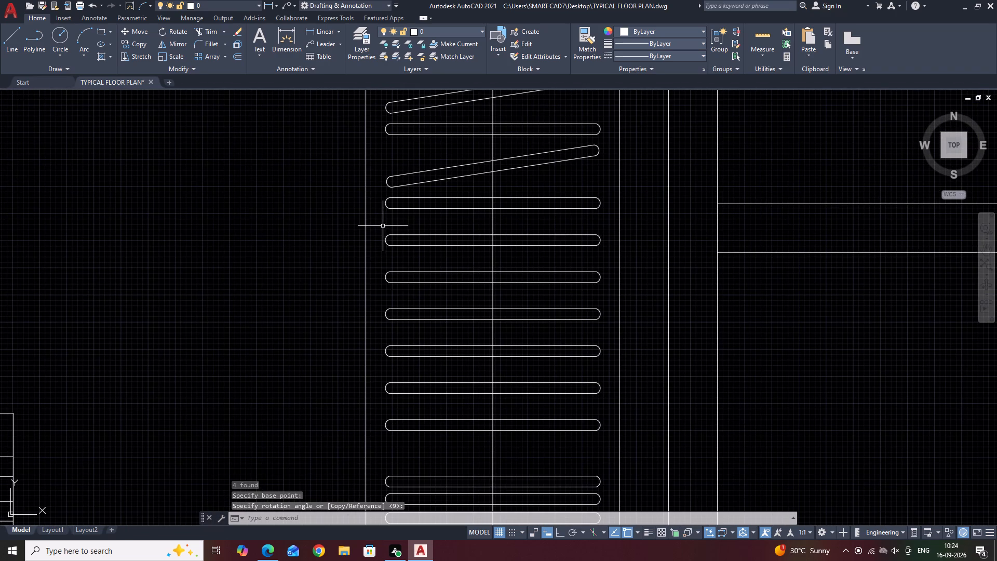
{"action": "left_click", "coordinate": [384, 226]}
{"action": "left_click", "coordinate": [619, 251]}
{"action": "key", "text": "space"}
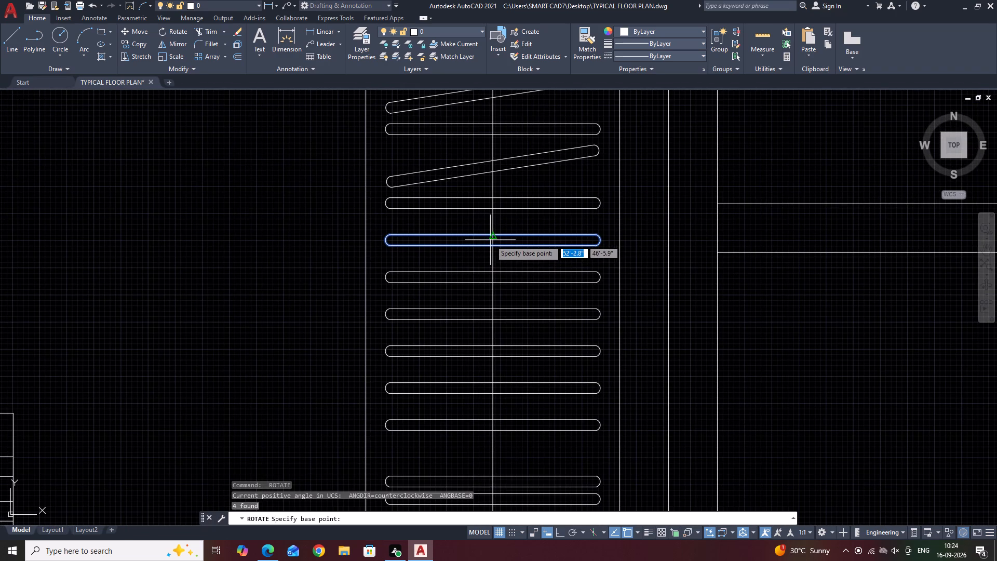
{"action": "left_click", "coordinate": [493, 241]}
{"action": "left_click", "coordinate": [605, 245]}
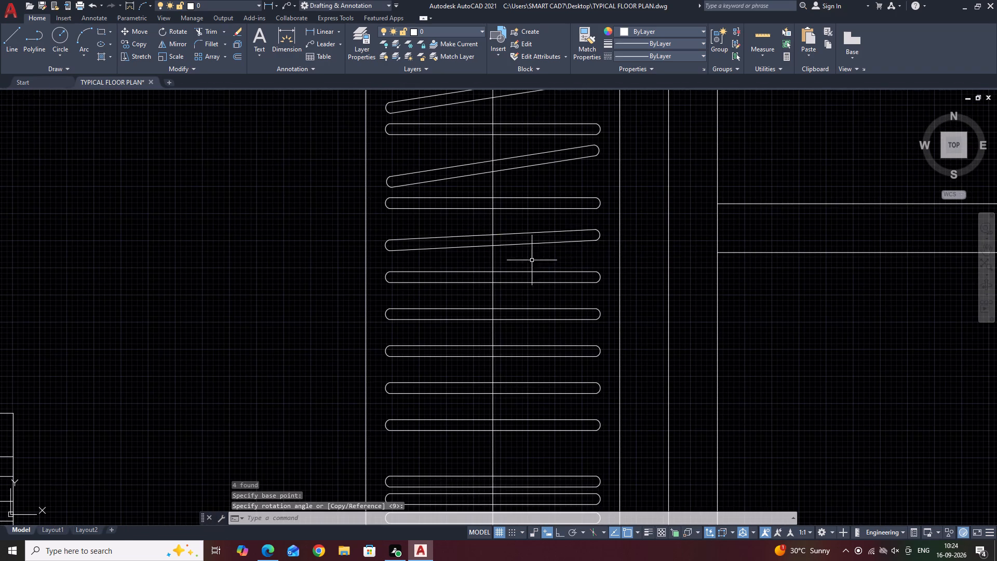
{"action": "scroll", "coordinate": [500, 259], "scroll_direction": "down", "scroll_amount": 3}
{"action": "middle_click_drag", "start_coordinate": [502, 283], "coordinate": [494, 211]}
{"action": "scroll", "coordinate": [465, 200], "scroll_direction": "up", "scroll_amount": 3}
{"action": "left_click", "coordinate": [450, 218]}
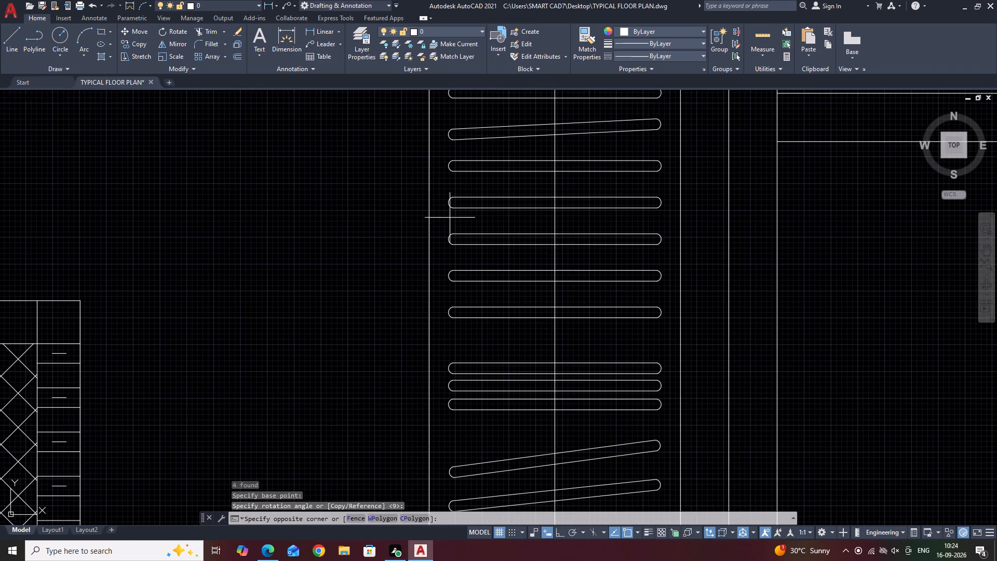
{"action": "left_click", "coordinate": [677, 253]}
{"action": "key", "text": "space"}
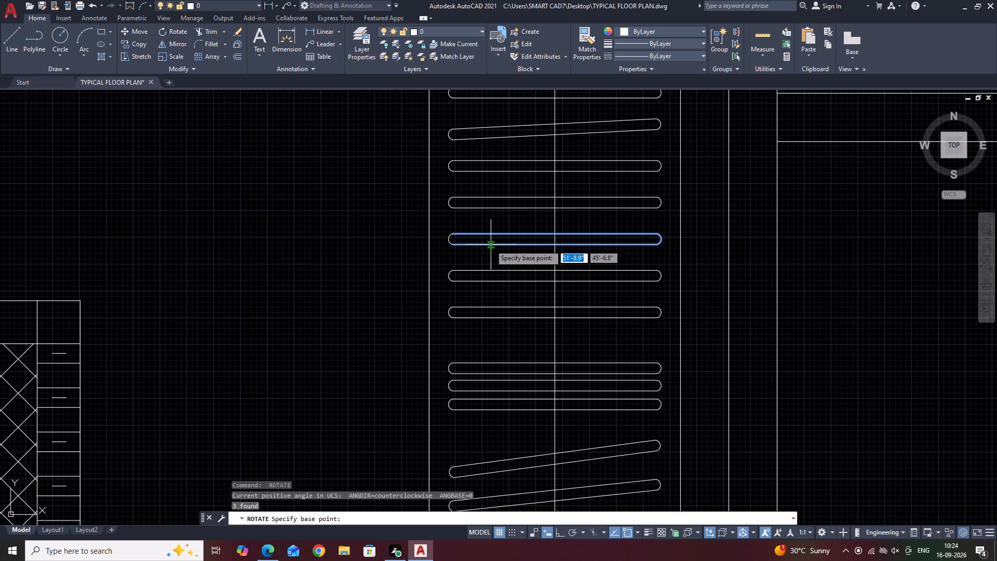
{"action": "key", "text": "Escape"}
Rotate the sixteenth strip from the north about 4 degrees counterclockwise around its centre, leaving two level strips above it.
{"action": "left_click_drag", "start_coordinate": [440, 225], "coordinate": [444, 230]}
{"action": "left_click", "coordinate": [685, 249]}
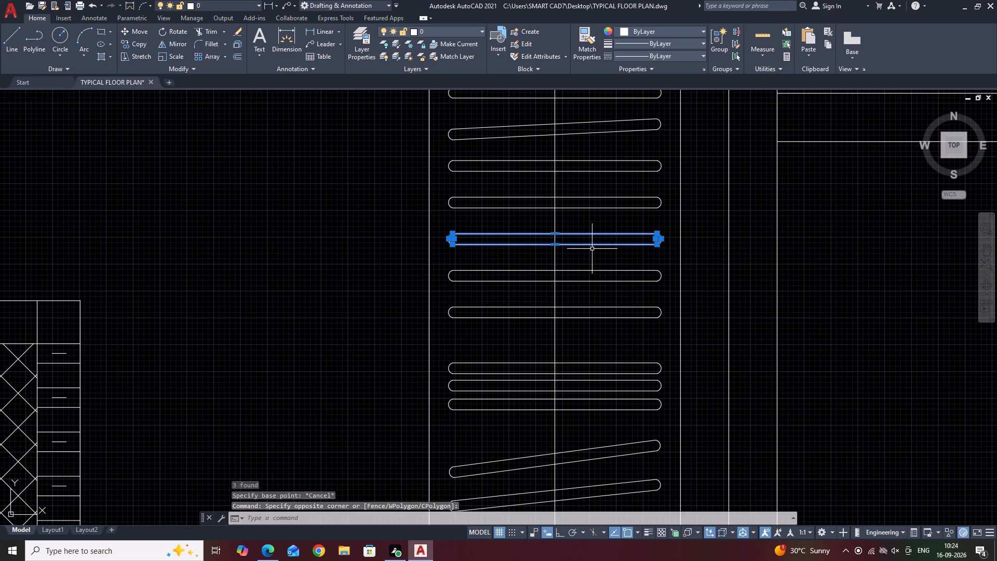
{"action": "key", "text": "space"}
{"action": "scroll", "coordinate": [550, 245], "scroll_direction": "up", "scroll_amount": 3}
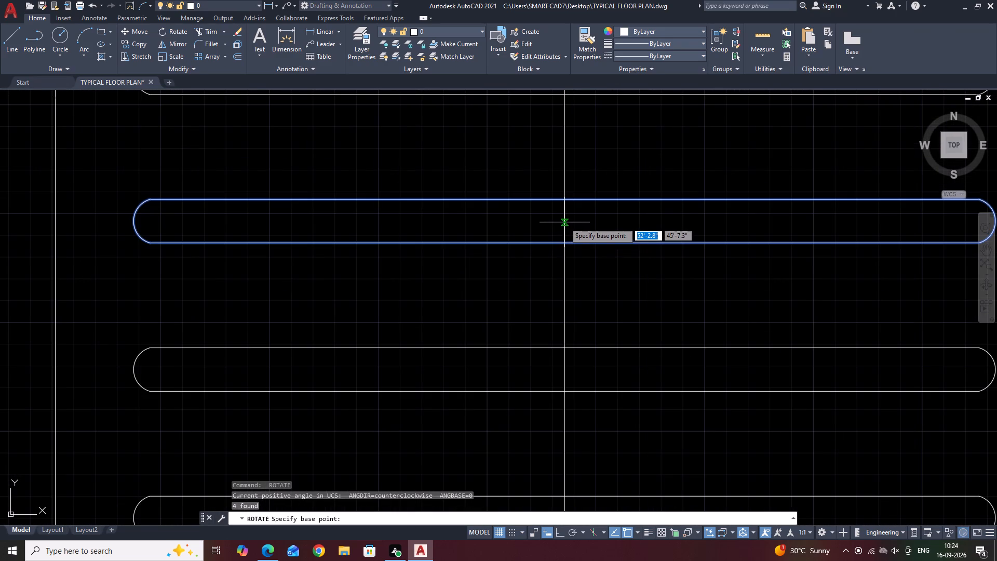
{"action": "left_click", "coordinate": [564, 222]}
{"action": "scroll", "coordinate": [577, 230], "scroll_direction": "down", "scroll_amount": 3}
{"action": "left_click", "coordinate": [673, 219]}
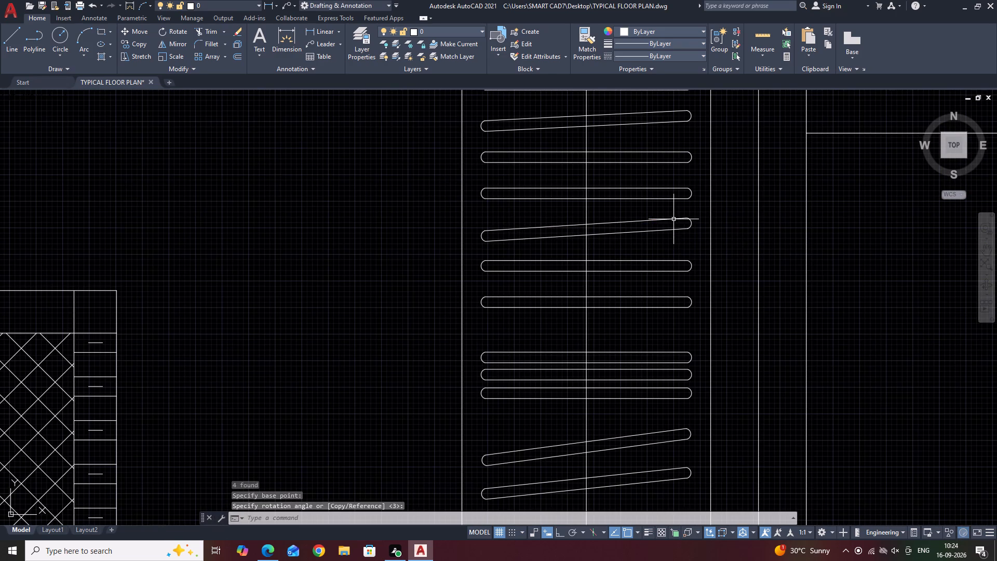
Rotate the eighteenth strip from the north about 7 degrees clockwise around its centre, just above the group of three level strips.
{"action": "left_click", "coordinate": [475, 285]}
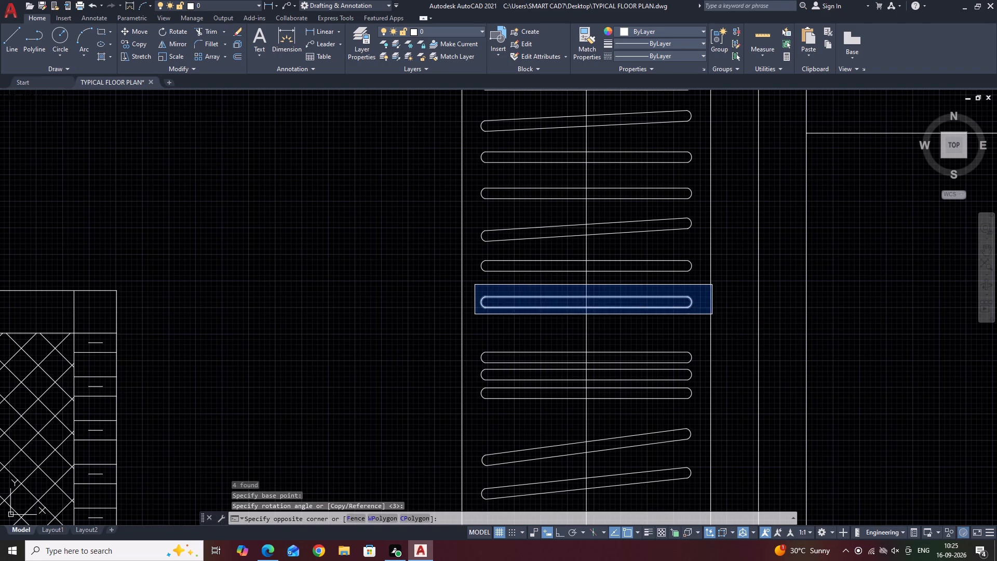
{"action": "left_click", "coordinate": [712, 314]}
{"action": "key", "text": "space"}
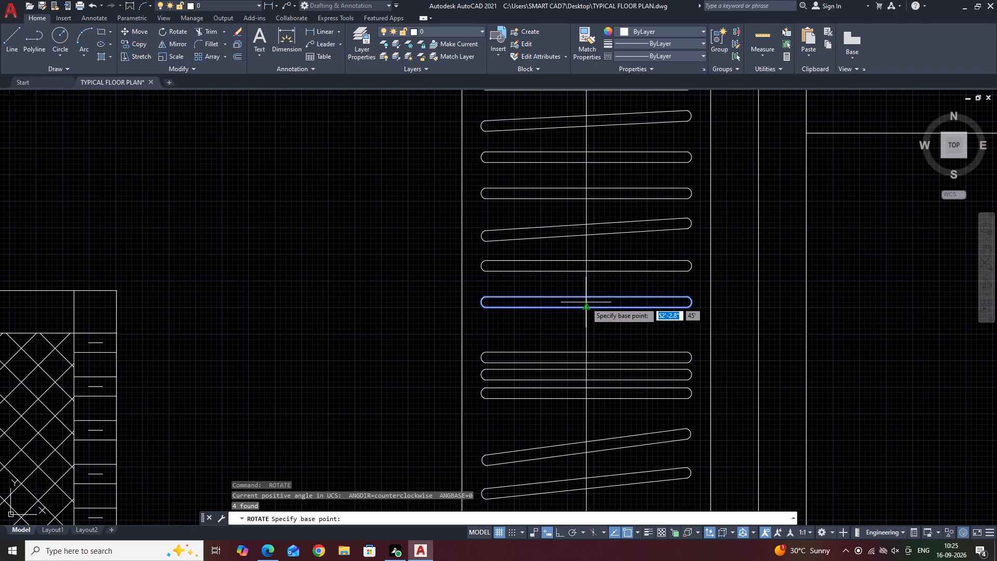
{"action": "left_click", "coordinate": [586, 302]}
{"action": "left_click", "coordinate": [706, 324]}
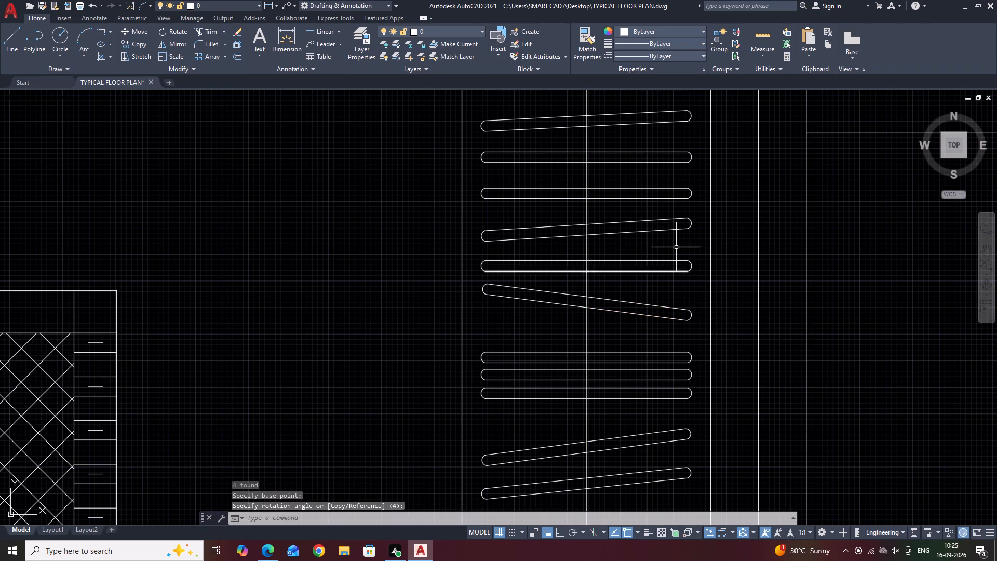
Rotate the fourteenth strip from the north about 7 degrees counterclockwise around its intersection with the centre line.
{"action": "middle_click_drag", "start_coordinate": [675, 212], "coordinate": [654, 315]}
{"action": "scroll", "coordinate": [654, 326], "scroll_direction": "down", "scroll_amount": 1}
{"action": "left_click", "coordinate": [526, 274]}
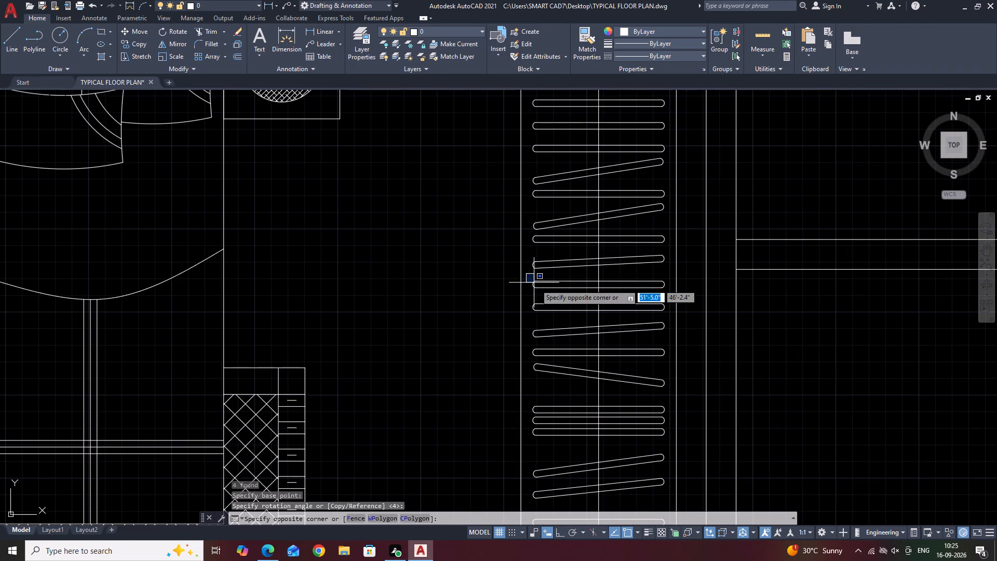
{"action": "left_click", "coordinate": [672, 291]}
{"action": "middle_click_drag", "start_coordinate": [652, 268], "coordinate": [653, 281]}
{"action": "key", "text": "space"}
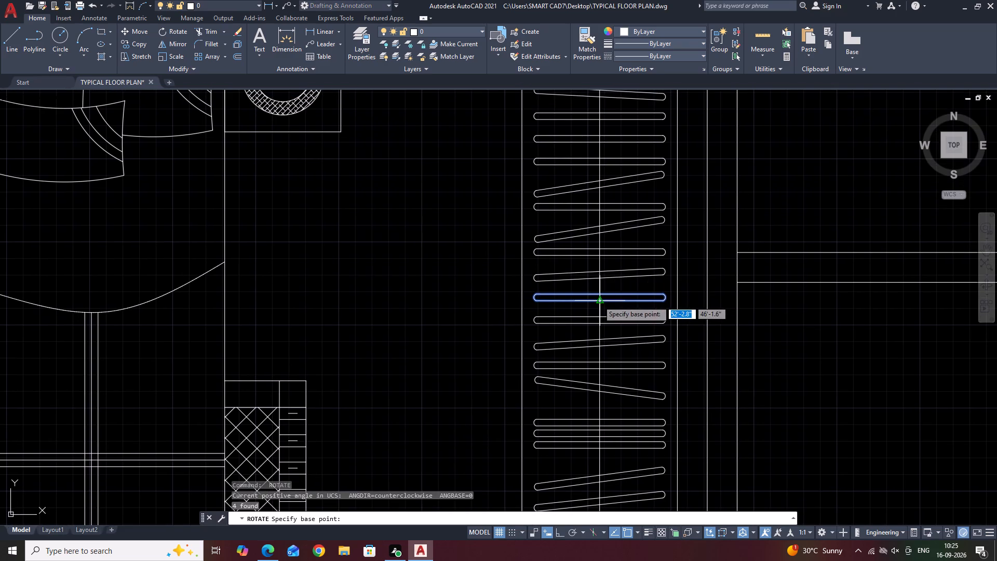
{"action": "scroll", "coordinate": [596, 297], "scroll_direction": "up", "scroll_amount": 1}
{"action": "left_click", "coordinate": [601, 297]}
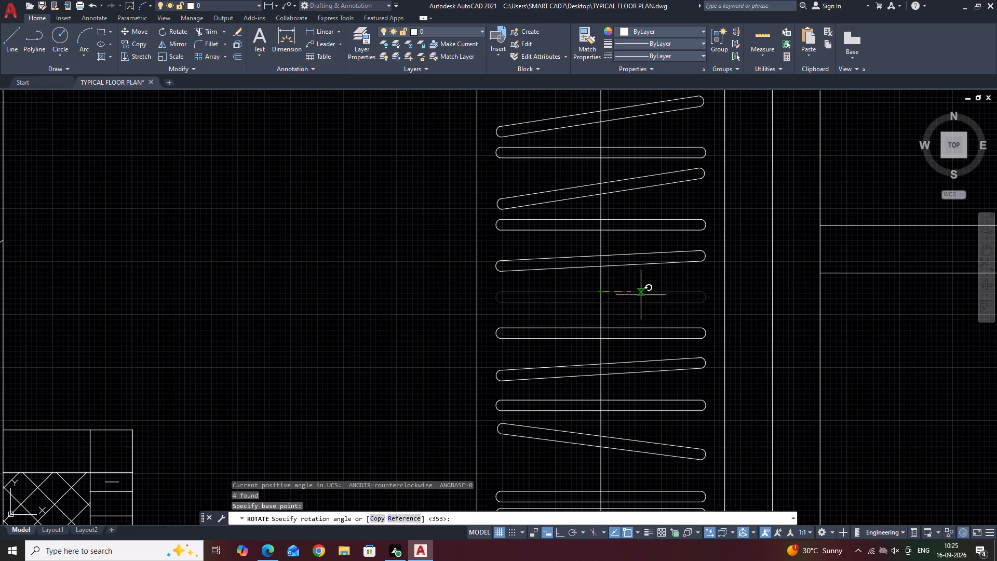
{"action": "left_click", "coordinate": [747, 273]}
Rotate the seventh strip from the north about 8 degrees counterclockwise around its centre, between two level strips.
{"action": "scroll", "coordinate": [691, 235], "scroll_direction": "down", "scroll_amount": 1}
{"action": "middle_click_drag", "start_coordinate": [720, 220], "coordinate": [666, 204]}
{"action": "scroll", "coordinate": [664, 202], "scroll_direction": "down", "scroll_amount": 2}
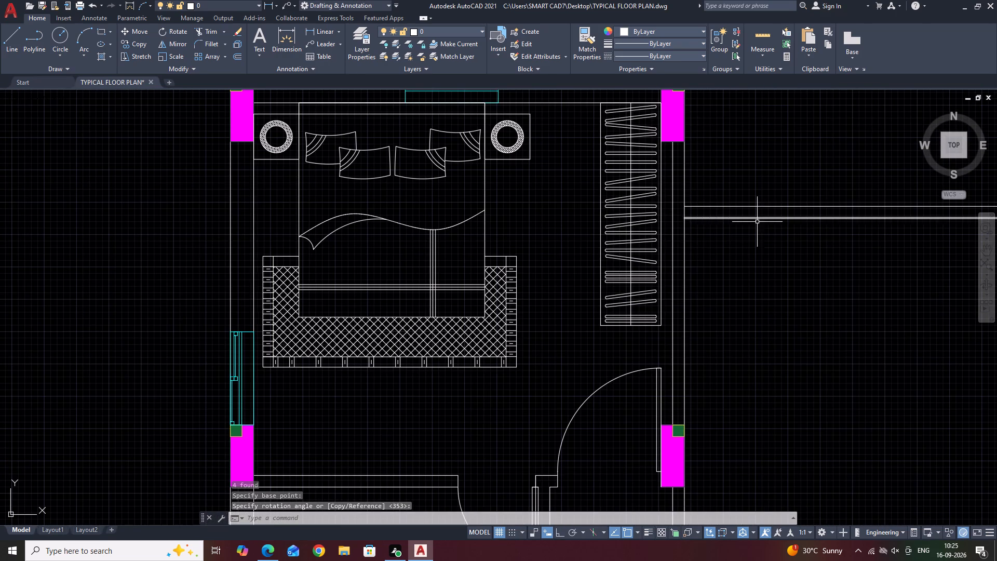
{"action": "scroll", "coordinate": [656, 164], "scroll_direction": "down", "scroll_amount": 1}
{"action": "middle_click_drag", "start_coordinate": [656, 164], "coordinate": [591, 266]}
{"action": "scroll", "coordinate": [577, 273], "scroll_direction": "up", "scroll_amount": 3}
{"action": "middle_click_drag", "start_coordinate": [635, 249], "coordinate": [589, 295]}
{"action": "scroll", "coordinate": [462, 290], "scroll_direction": "up", "scroll_amount": 2}
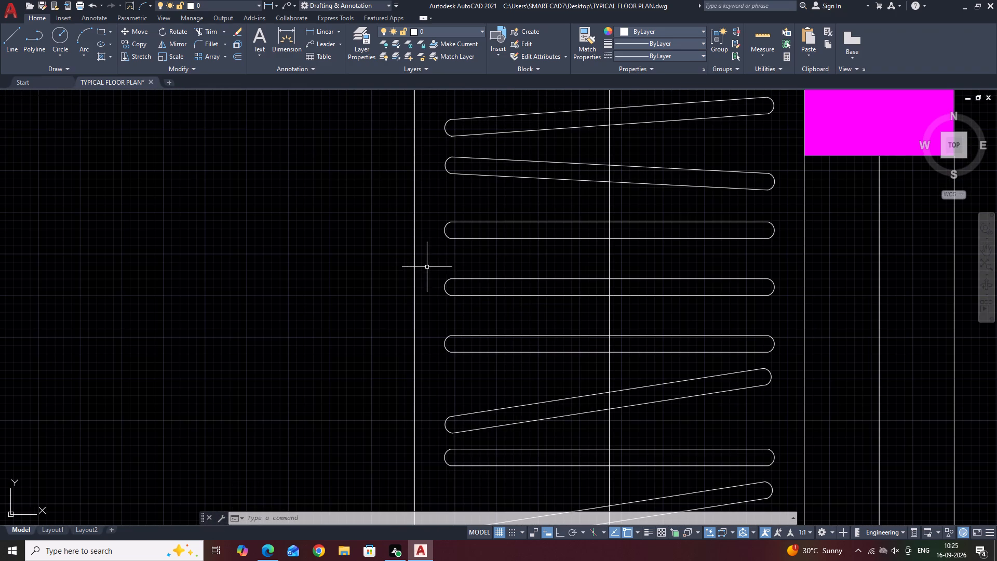
{"action": "left_click", "coordinate": [431, 265]}
{"action": "left_click", "coordinate": [810, 323]}
{"action": "key", "text": "space"}
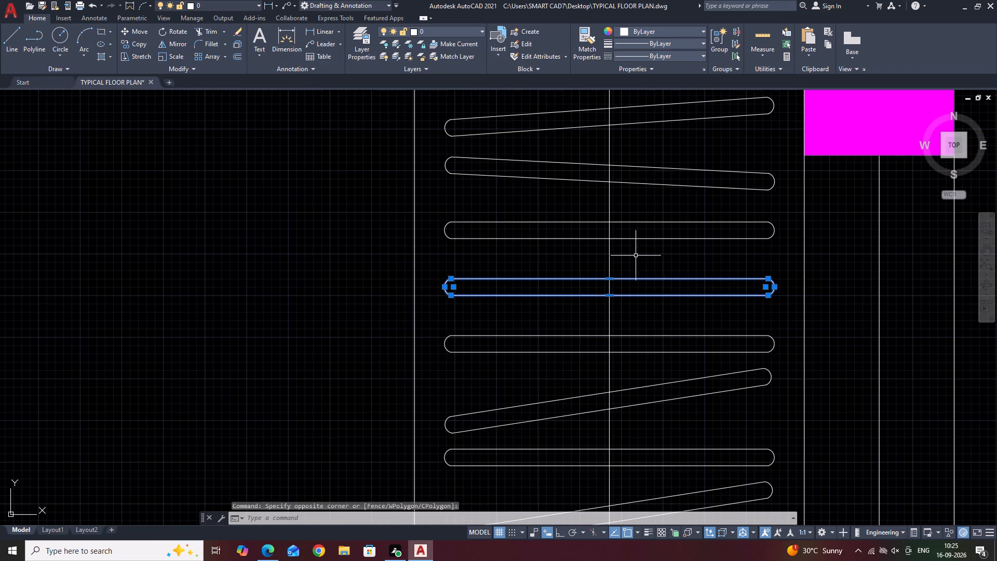
{"action": "left_click", "coordinate": [609, 289]}
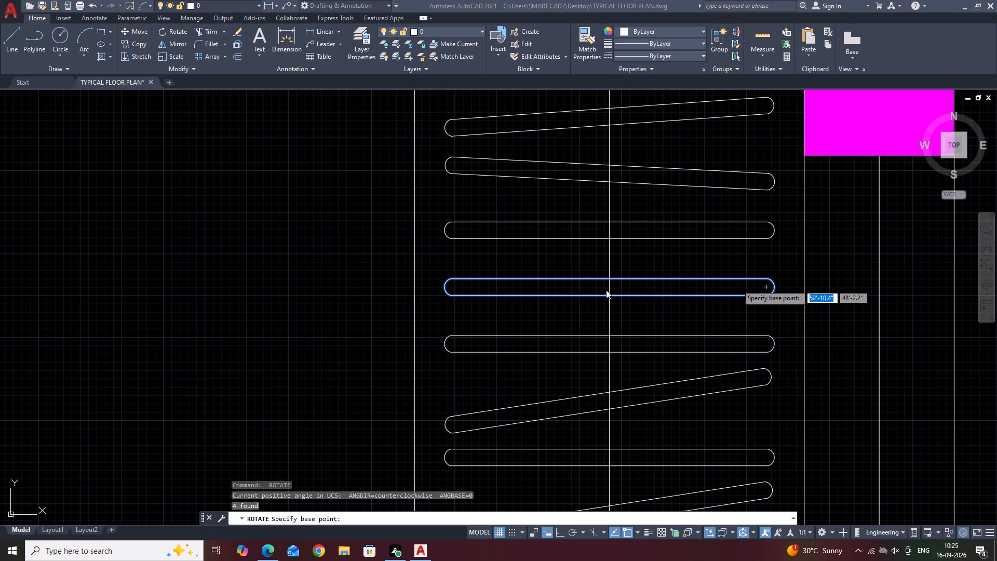
{"action": "key", "text": "Escape"}
{"action": "key", "text": "Escape"}
{"action": "key", "text": "Escape"}
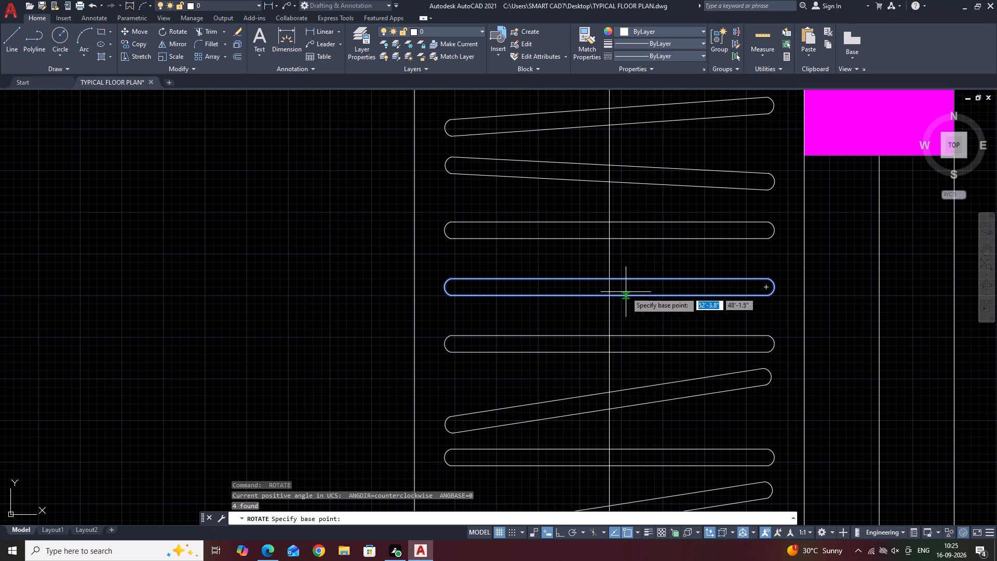
{"action": "left_click", "coordinate": [608, 287]}
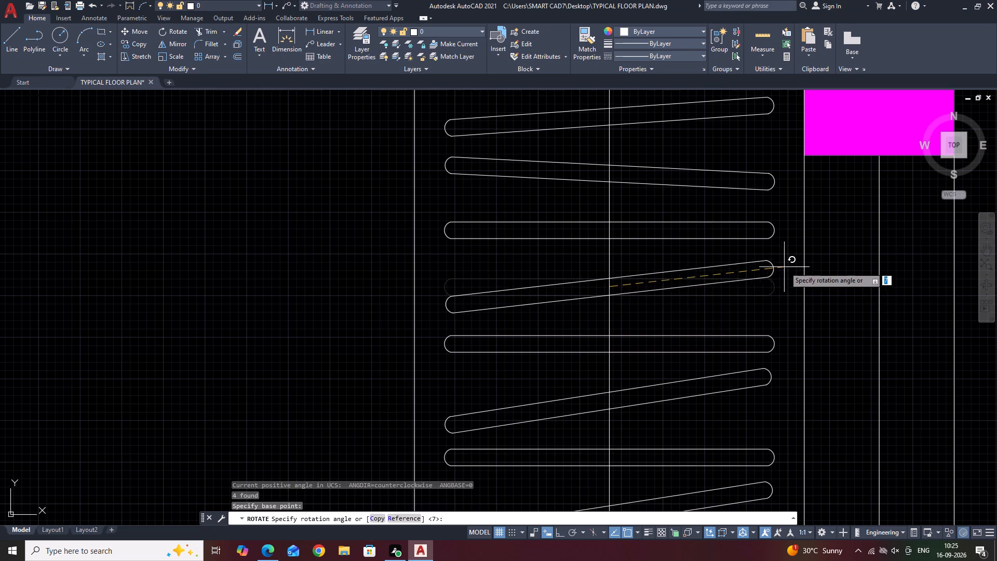
{"action": "left_click", "coordinate": [792, 261]}
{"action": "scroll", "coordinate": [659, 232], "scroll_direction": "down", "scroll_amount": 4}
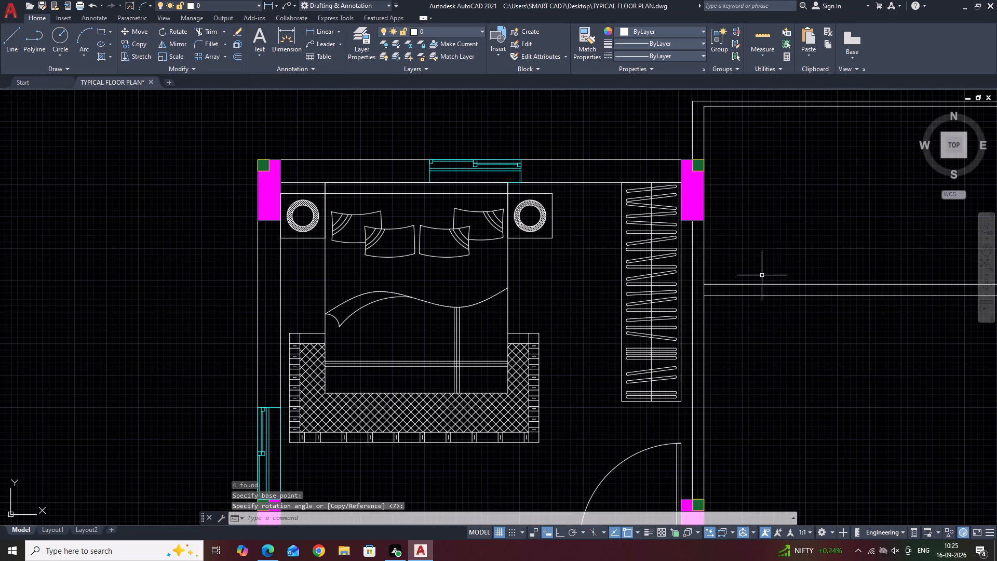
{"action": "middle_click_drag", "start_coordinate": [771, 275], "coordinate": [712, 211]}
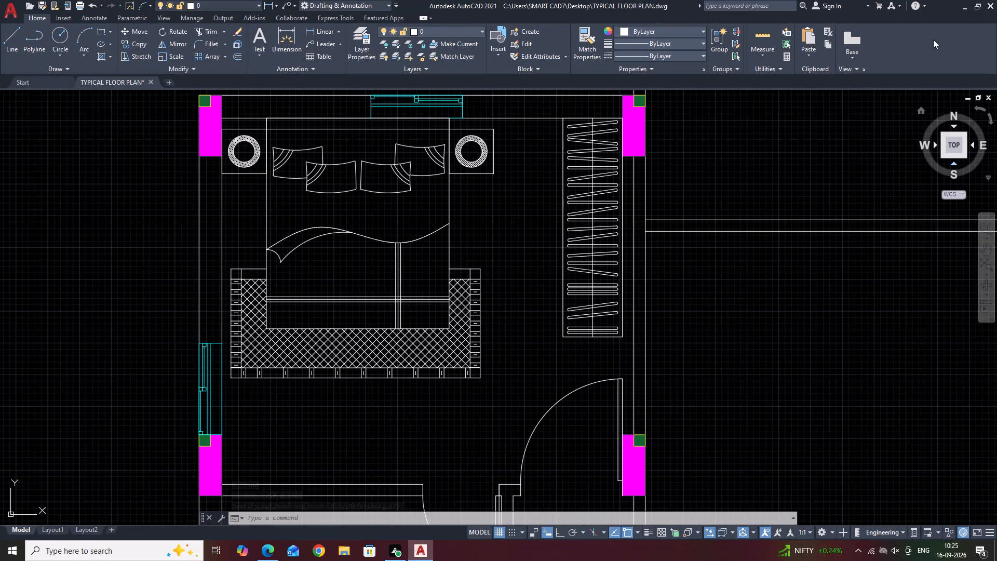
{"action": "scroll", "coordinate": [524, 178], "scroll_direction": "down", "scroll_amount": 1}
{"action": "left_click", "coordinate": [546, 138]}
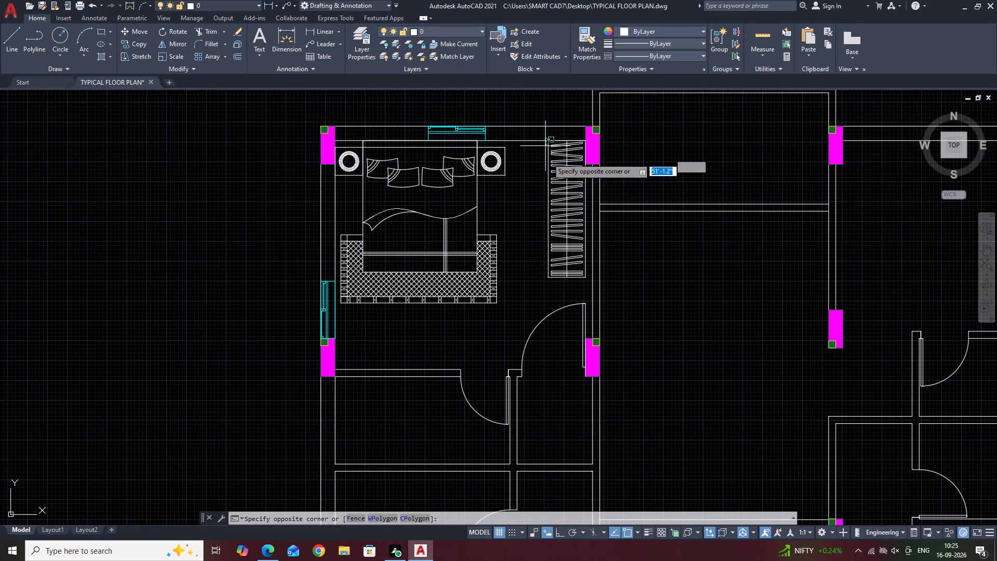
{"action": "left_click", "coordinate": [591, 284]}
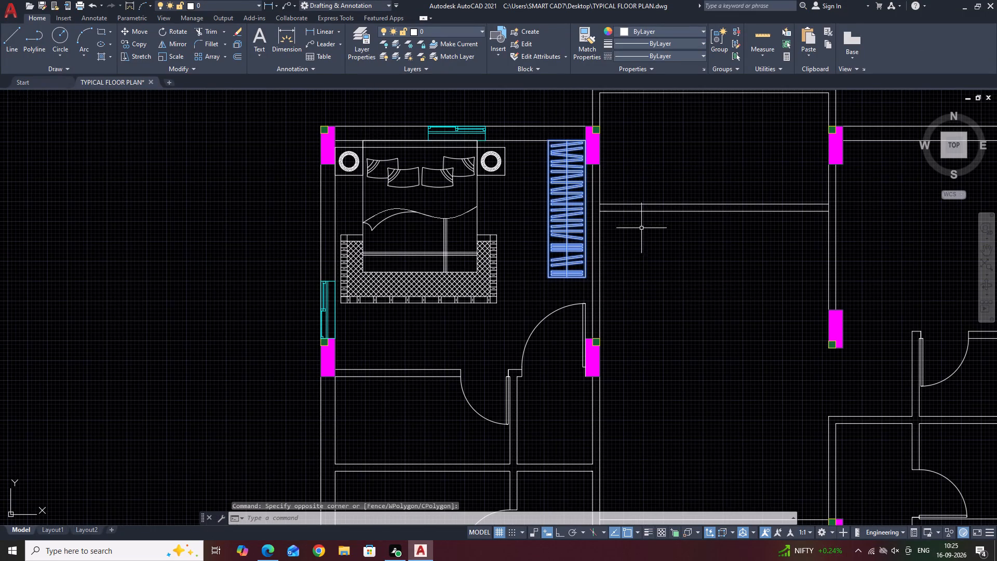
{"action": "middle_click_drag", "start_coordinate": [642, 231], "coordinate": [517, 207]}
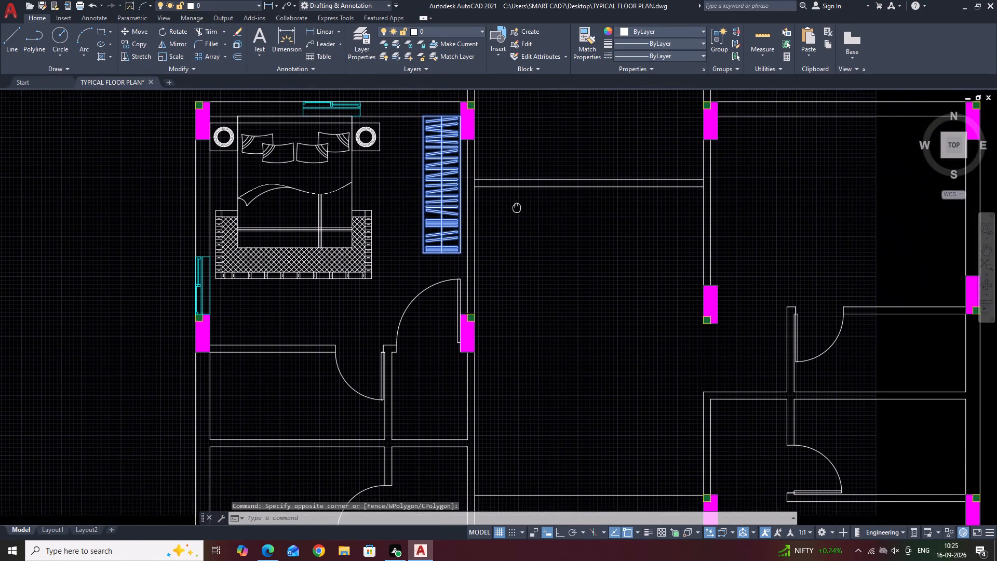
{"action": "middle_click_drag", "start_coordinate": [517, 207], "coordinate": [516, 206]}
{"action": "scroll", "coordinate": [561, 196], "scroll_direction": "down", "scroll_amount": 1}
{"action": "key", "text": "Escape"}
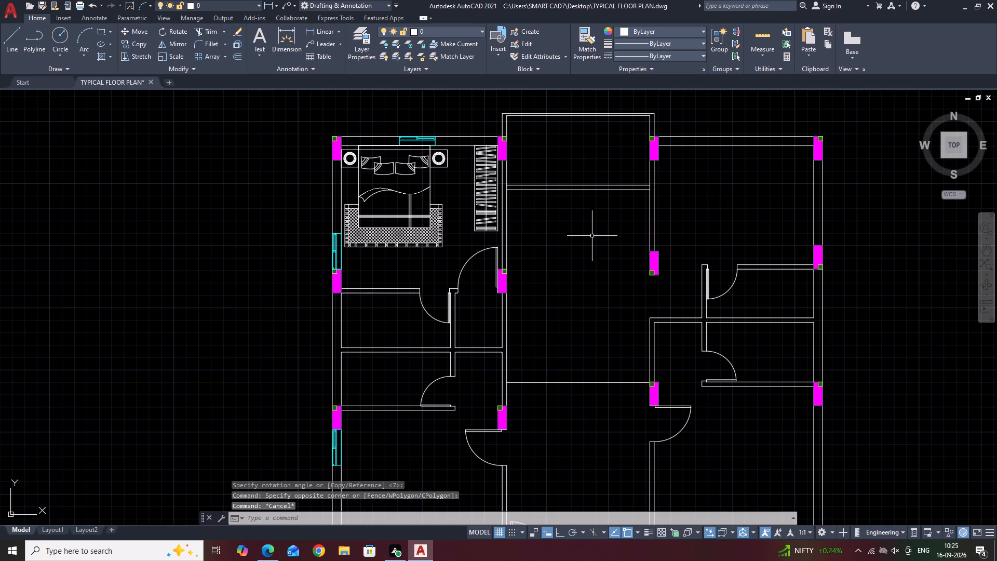
Convert the whole wardrobe, including its outline, centre line and hanger strips, into a block named COOB.
{"action": "scroll", "coordinate": [463, 139], "scroll_direction": "up", "scroll_amount": 2}
{"action": "left_click", "coordinate": [466, 140]}
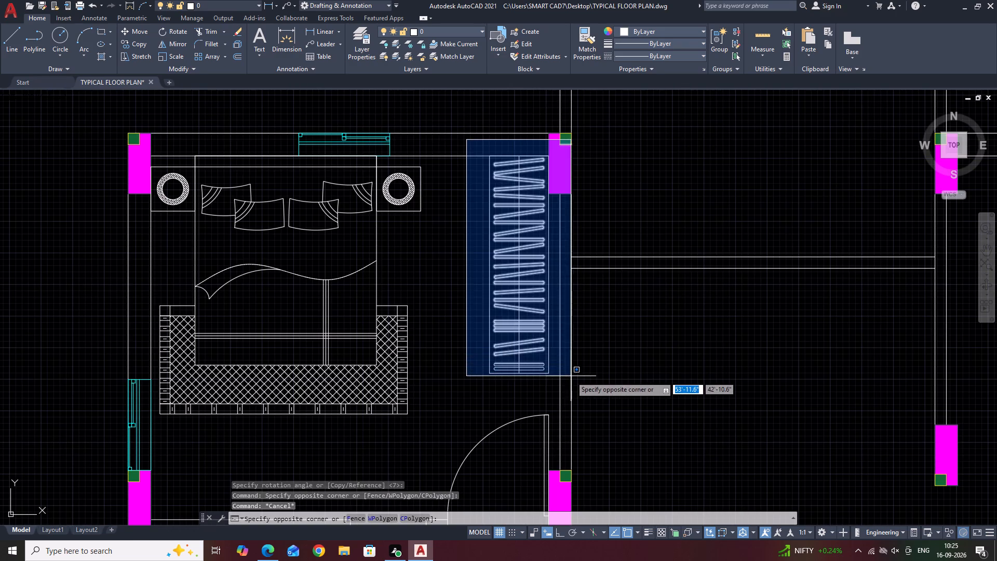
{"action": "left_click", "coordinate": [561, 382]}
{"action": "key", "text": "c"}
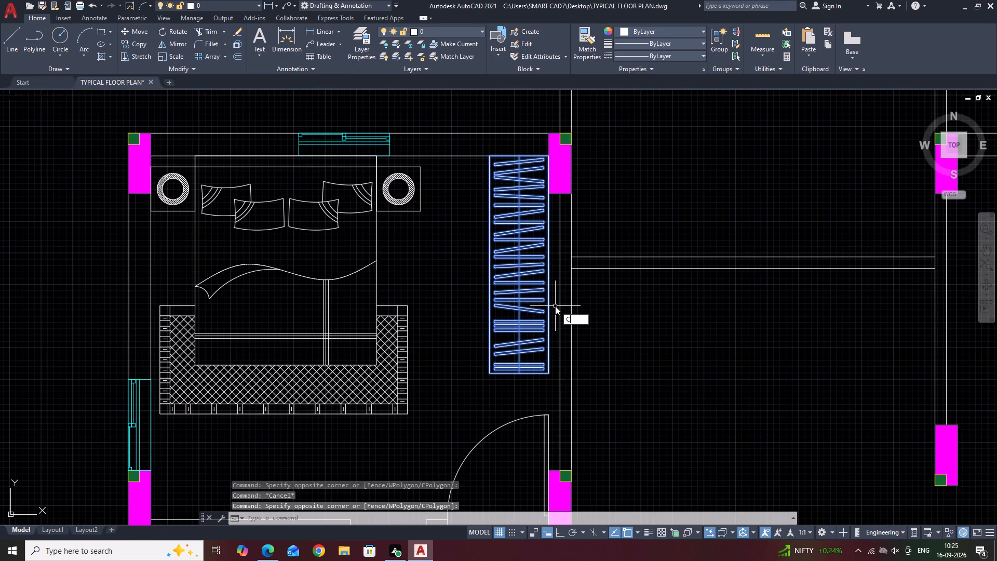
{"action": "key", "text": "BackSpace"}
{"action": "type", "text": "B"}
{"action": "key", "text": "space"}
{"action": "type", "text": "COO"}
{"action": "key", "text": "b"}
{"action": "left_click", "coordinate": [536, 363]}
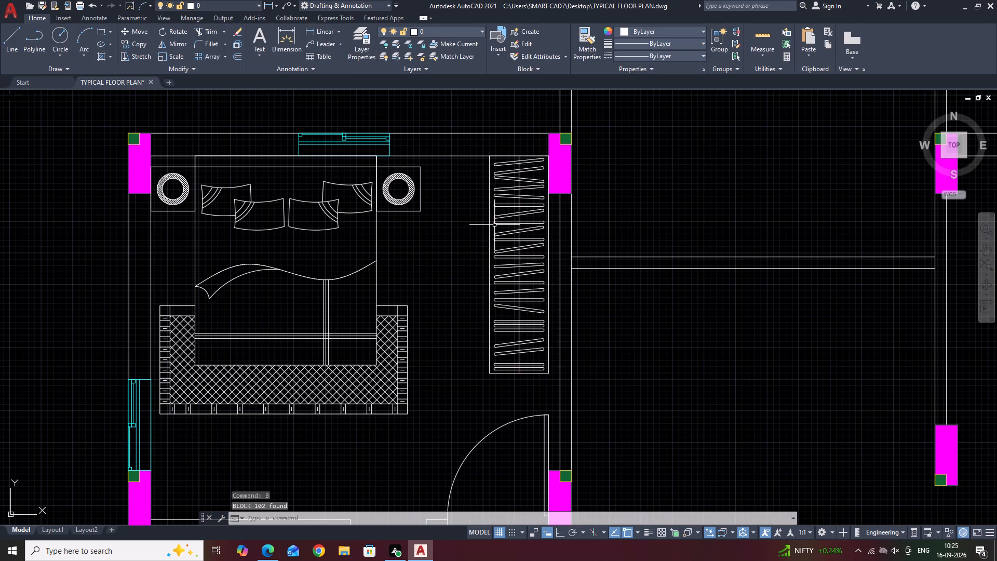
{"action": "left_click", "coordinate": [494, 225]}
{"action": "key", "text": "Escape"}
Draw a circle of about 1'-0.5" radius in the northwest part of the projecting space east of the bedroom.
{"action": "scroll", "coordinate": [668, 233], "scroll_direction": "down", "scroll_amount": 2}
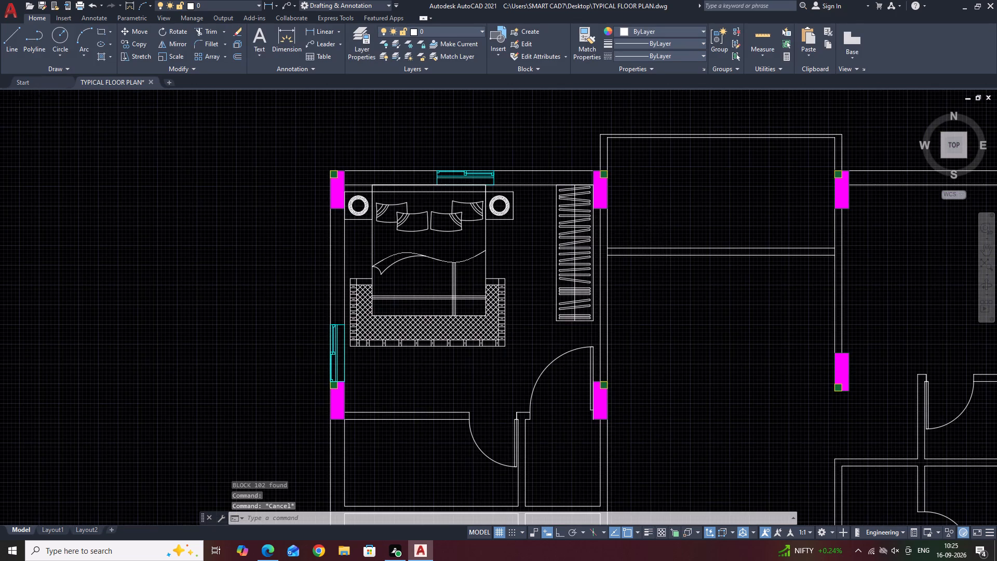
{"action": "middle_click_drag", "start_coordinate": [715, 283], "coordinate": [577, 243]}
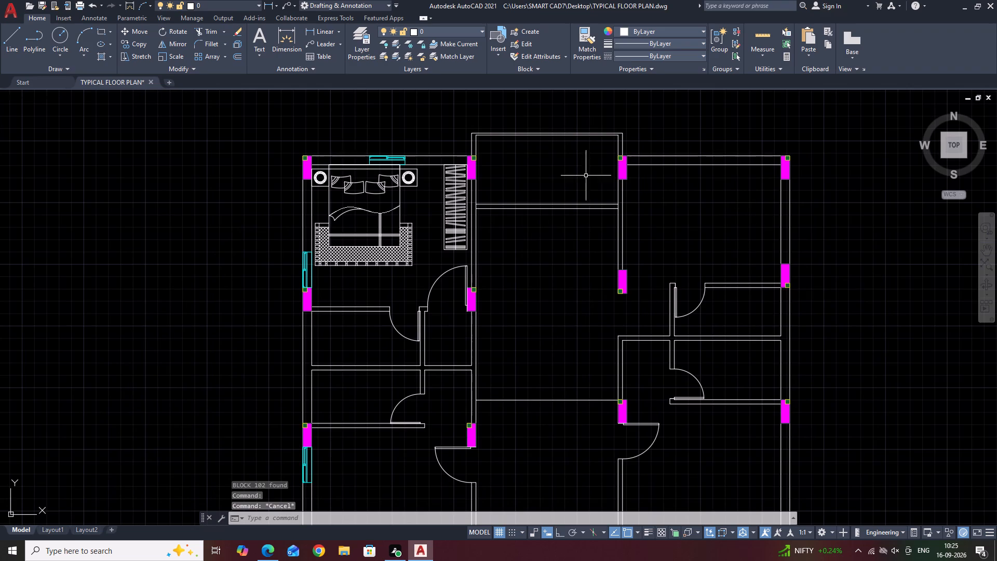
{"action": "middle_click_drag", "start_coordinate": [524, 178], "coordinate": [536, 259]}
{"action": "scroll", "coordinate": [514, 269], "scroll_direction": "up", "scroll_amount": 2}
{"action": "middle_click_drag", "start_coordinate": [531, 240], "coordinate": [552, 305]}
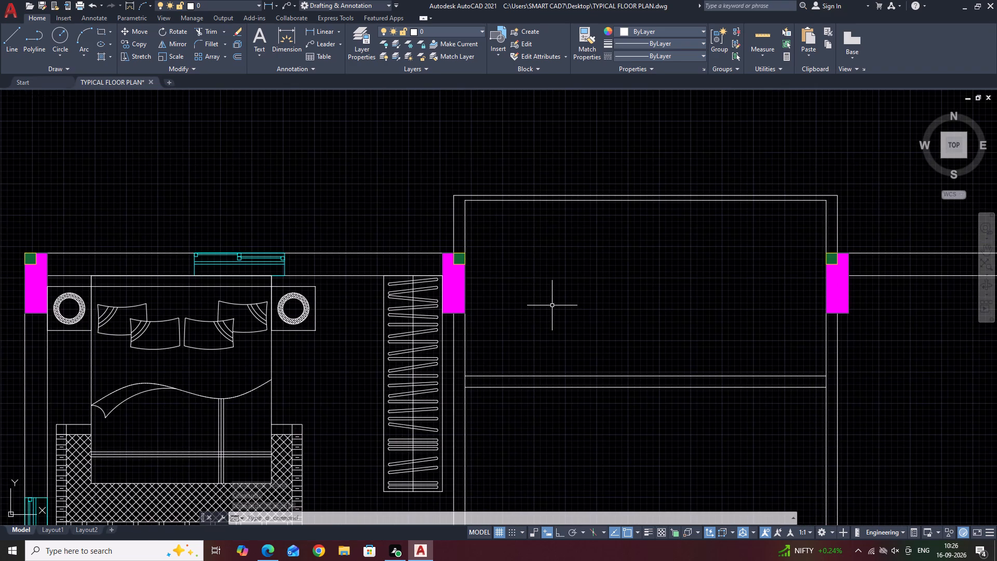
{"action": "key", "text": "c"}
{"action": "key", "text": "space"}
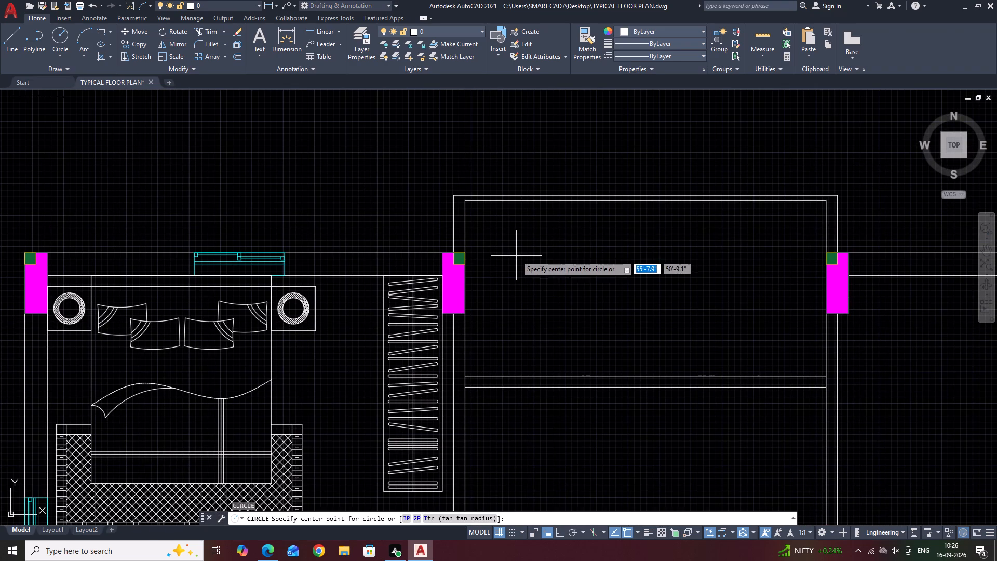
{"action": "left_click", "coordinate": [516, 258]}
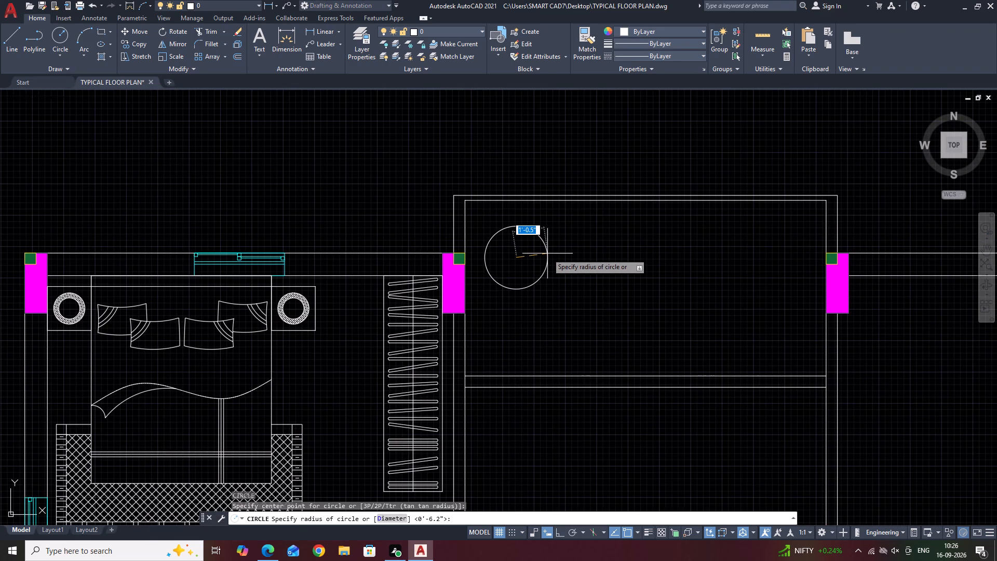
{"action": "left_click", "coordinate": [547, 253]}
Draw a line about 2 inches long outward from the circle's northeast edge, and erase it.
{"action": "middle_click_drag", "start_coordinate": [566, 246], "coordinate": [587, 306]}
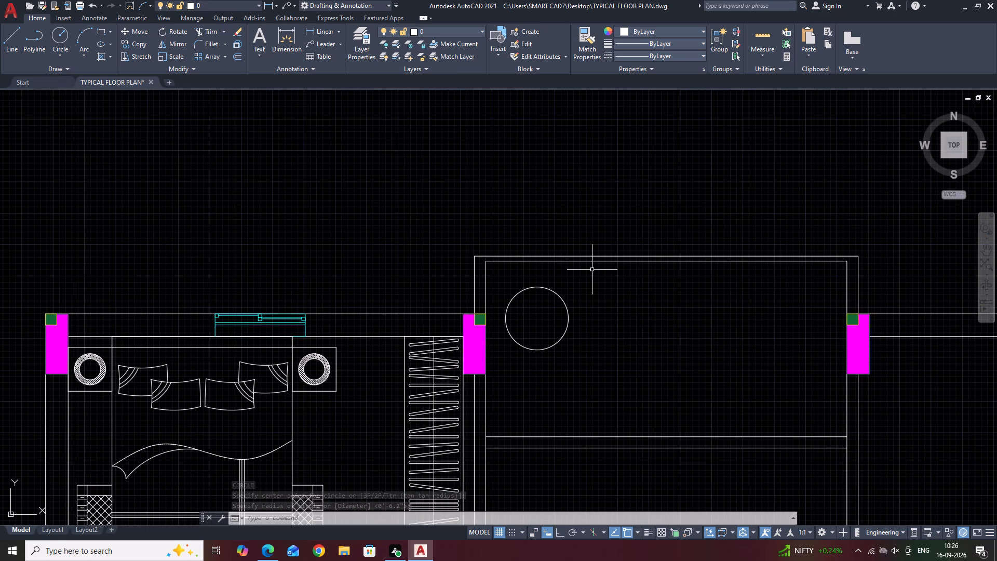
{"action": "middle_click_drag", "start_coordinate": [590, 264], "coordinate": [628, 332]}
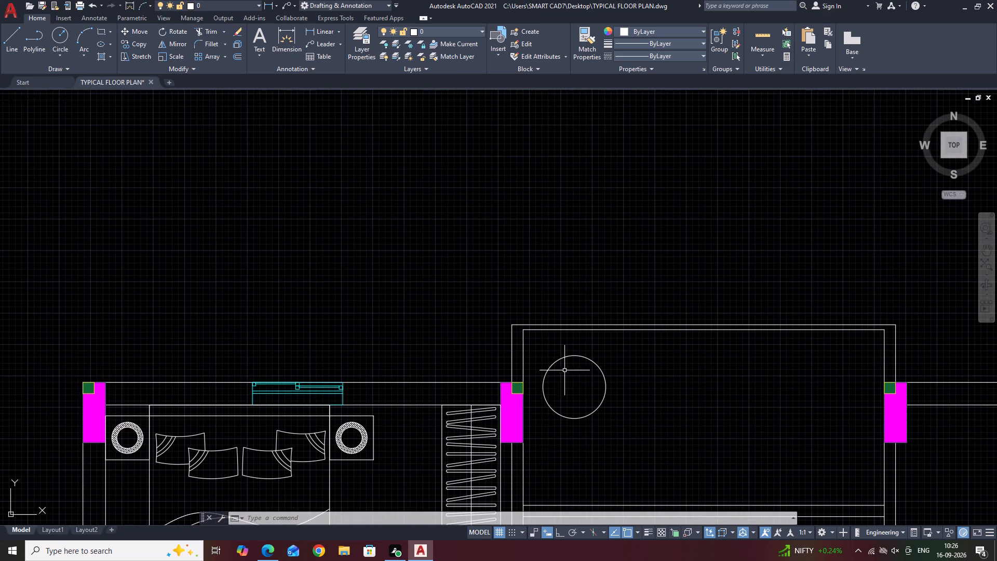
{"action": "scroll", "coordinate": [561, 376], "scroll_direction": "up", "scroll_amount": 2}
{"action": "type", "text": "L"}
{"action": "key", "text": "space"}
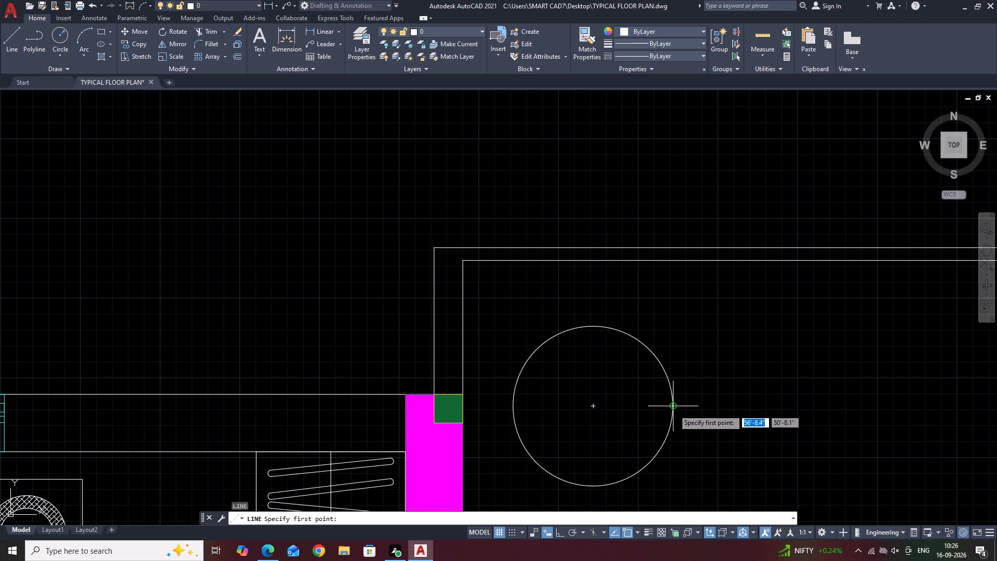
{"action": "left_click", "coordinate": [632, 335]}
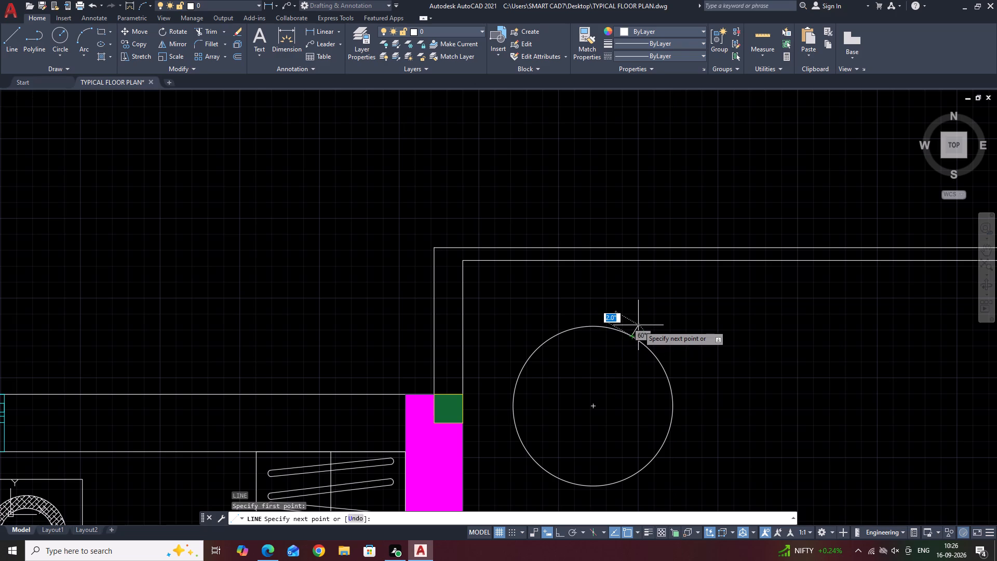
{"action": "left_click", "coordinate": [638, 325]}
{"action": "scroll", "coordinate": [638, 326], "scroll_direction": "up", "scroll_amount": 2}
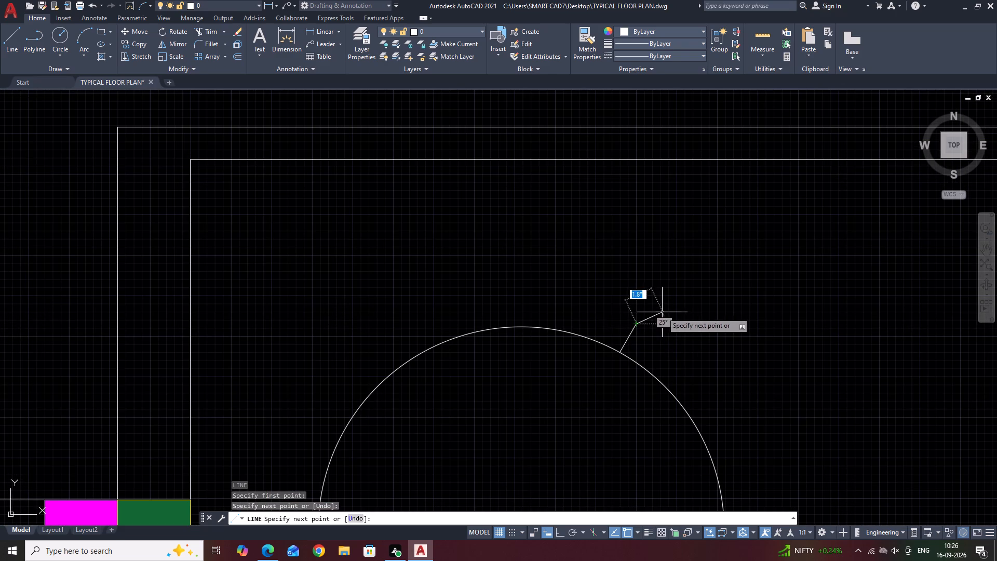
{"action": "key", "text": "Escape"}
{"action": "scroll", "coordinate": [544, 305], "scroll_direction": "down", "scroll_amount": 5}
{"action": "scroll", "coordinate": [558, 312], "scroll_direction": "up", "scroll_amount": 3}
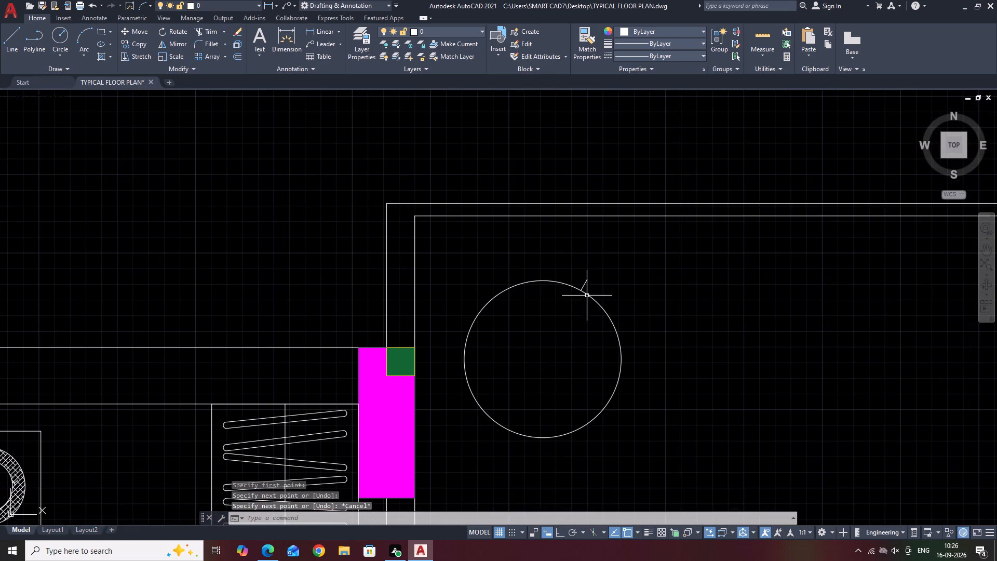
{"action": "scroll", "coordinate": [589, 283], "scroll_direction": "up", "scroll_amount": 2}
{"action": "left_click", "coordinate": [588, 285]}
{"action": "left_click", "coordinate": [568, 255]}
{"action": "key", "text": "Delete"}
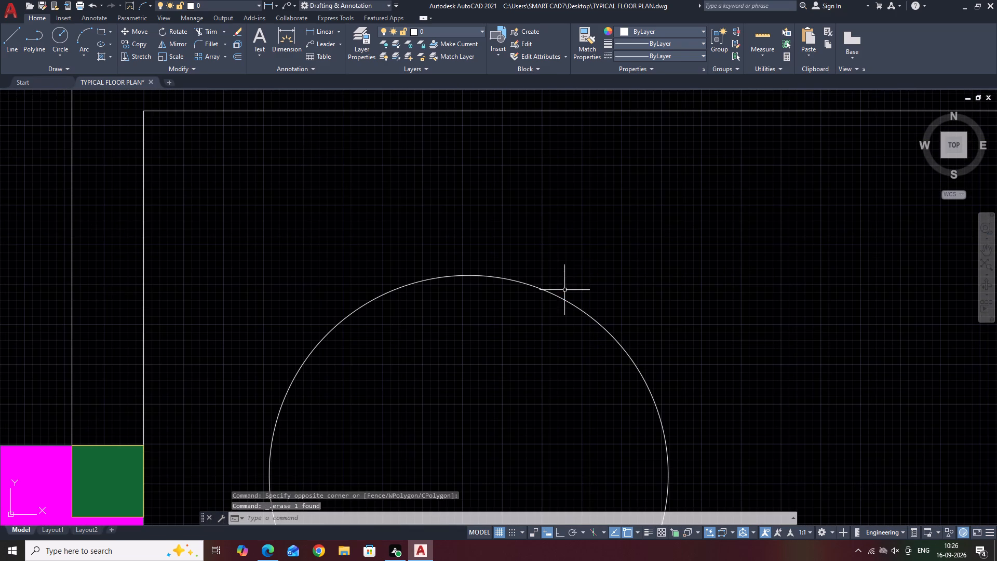
Draw two separate 1-inch lines outward from the circle, one at its northeast edge and one at its southwest edge.
{"action": "type", "text": "L"}
{"action": "key", "text": "space"}
{"action": "left_click", "coordinate": [575, 308]}
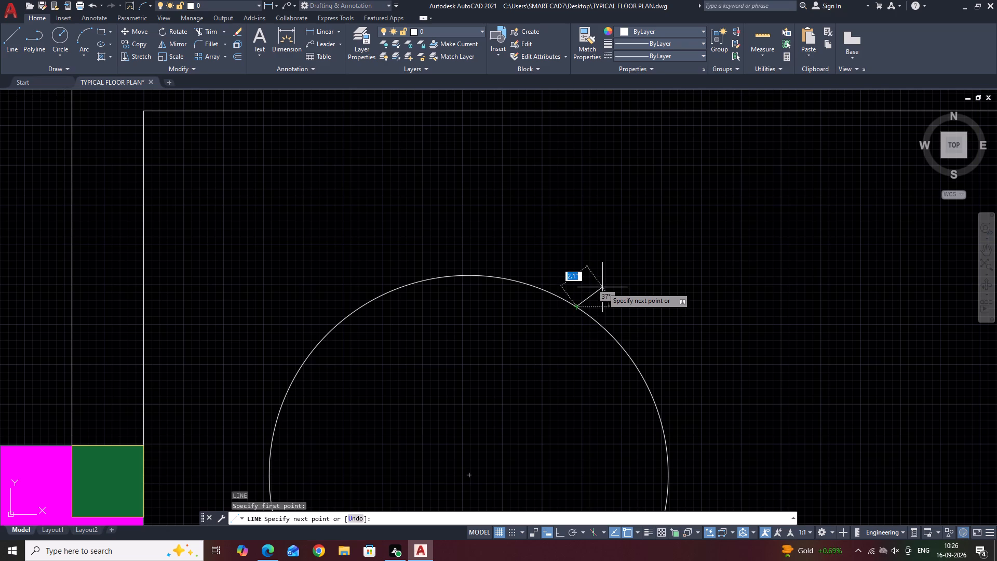
{"action": "type", "text": "1"}
{"action": "key", "text": "space"}
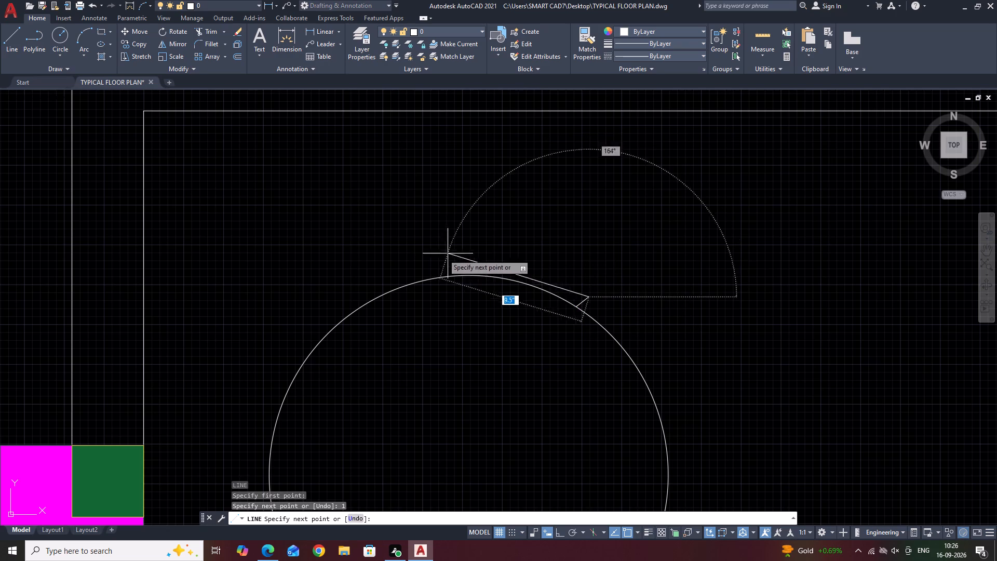
{"action": "middle_click_drag", "start_coordinate": [520, 247], "coordinate": [557, 170]}
{"action": "key", "text": "Escape"}
{"action": "scroll", "coordinate": [658, 176], "scroll_direction": "down", "scroll_amount": 5}
{"action": "key", "text": "space"}
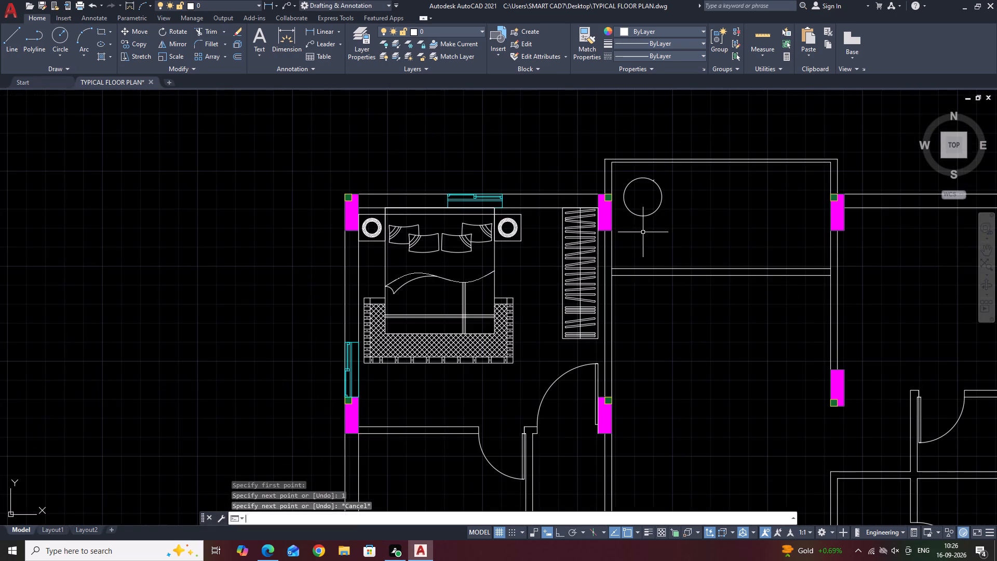
{"action": "scroll", "coordinate": [630, 217], "scroll_direction": "up", "scroll_amount": 3}
{"action": "left_click", "coordinate": [625, 192]}
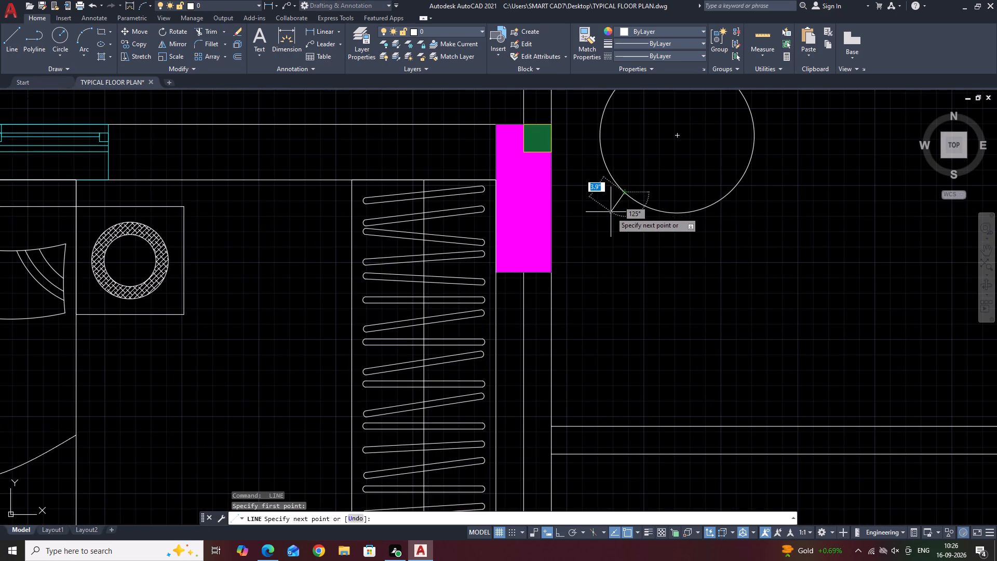
{"action": "type", "text": "1"}
{"action": "key", "text": "space"}
{"action": "middle_click_drag", "start_coordinate": [658, 178], "coordinate": [634, 270]}
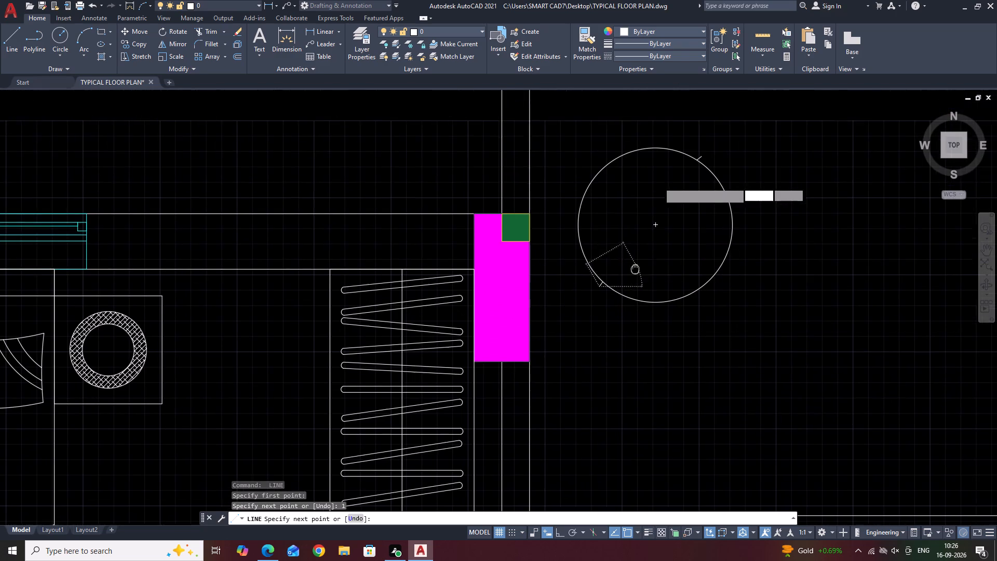
{"action": "key", "text": "Escape"}
Draw a three-point arc around the circle's northwest side, joining the outer ends of the two 1-inch lines.
{"action": "middle_click_drag", "start_coordinate": [643, 213], "coordinate": [646, 279]}
{"action": "type", "text": "A"}
{"action": "key", "text": "space"}
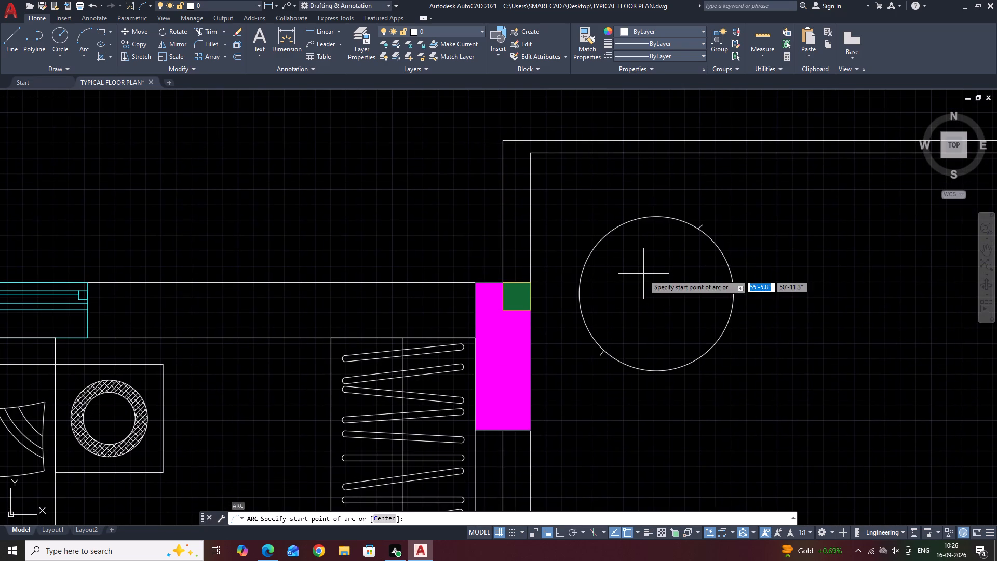
{"action": "left_click", "coordinate": [599, 356]}
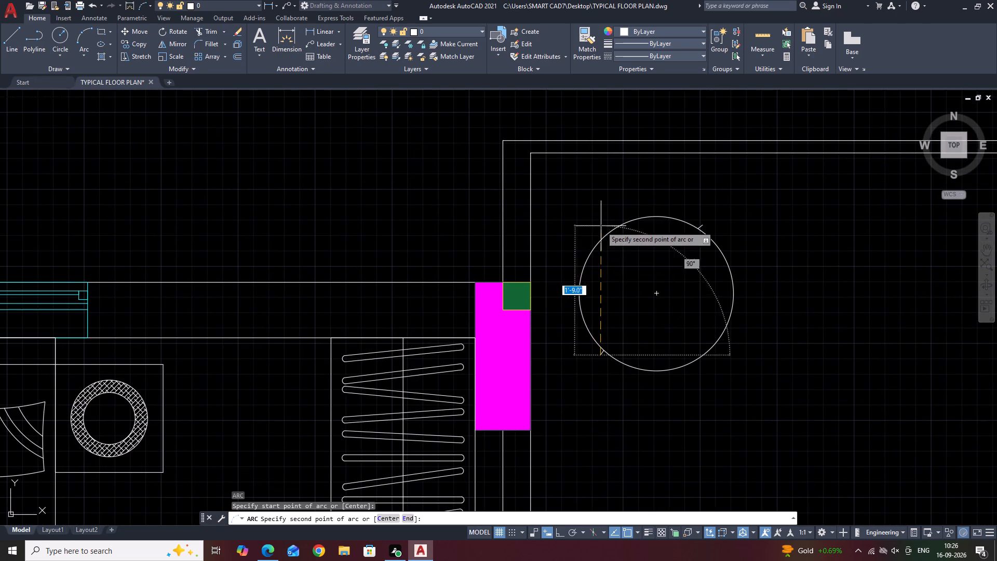
{"action": "left_click", "coordinate": [602, 239]}
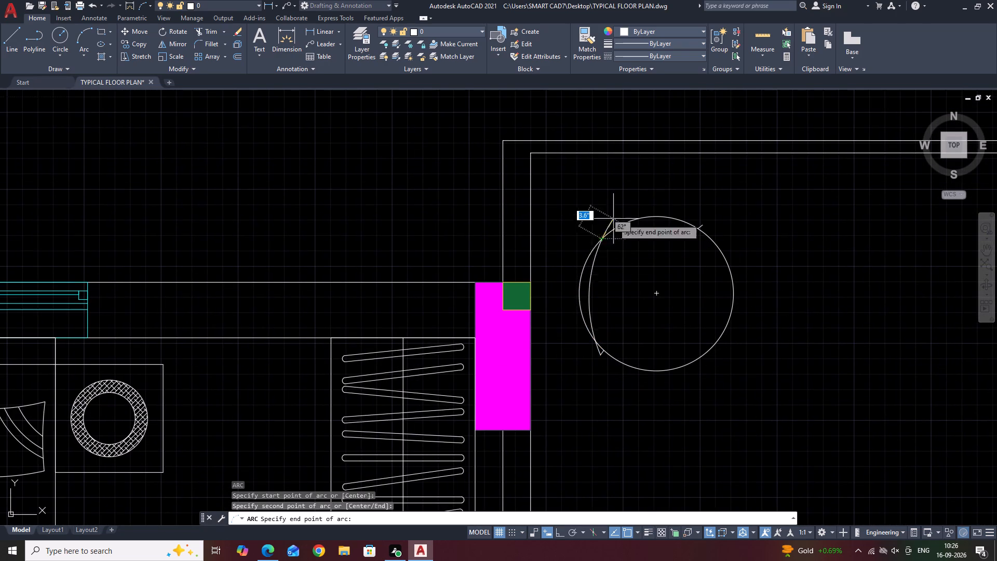
{"action": "left_click", "coordinate": [704, 225]}
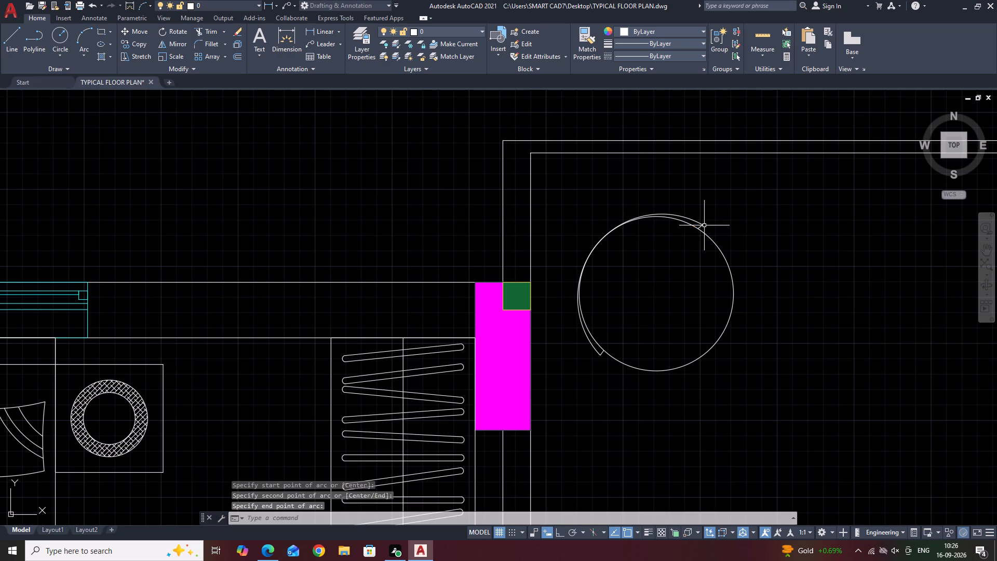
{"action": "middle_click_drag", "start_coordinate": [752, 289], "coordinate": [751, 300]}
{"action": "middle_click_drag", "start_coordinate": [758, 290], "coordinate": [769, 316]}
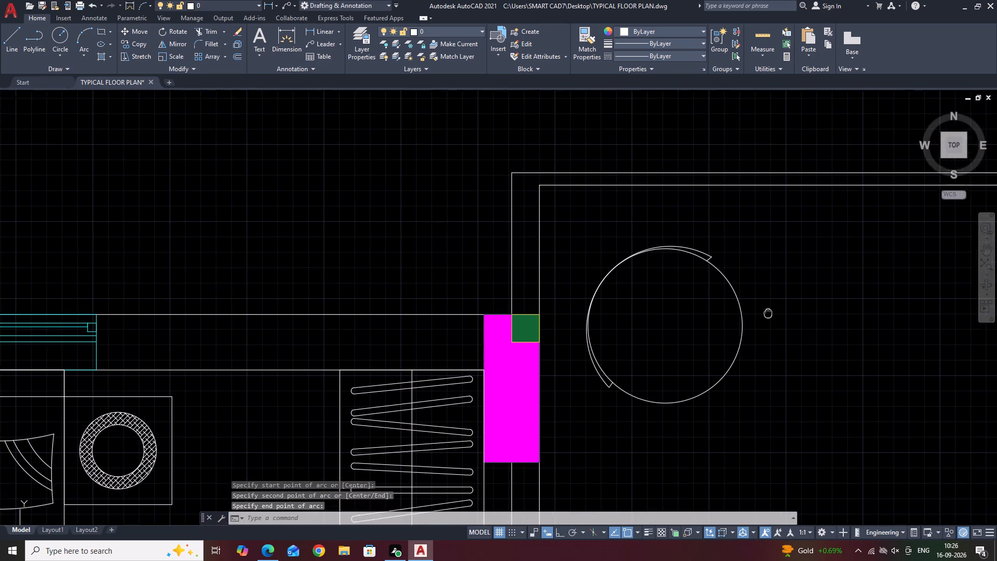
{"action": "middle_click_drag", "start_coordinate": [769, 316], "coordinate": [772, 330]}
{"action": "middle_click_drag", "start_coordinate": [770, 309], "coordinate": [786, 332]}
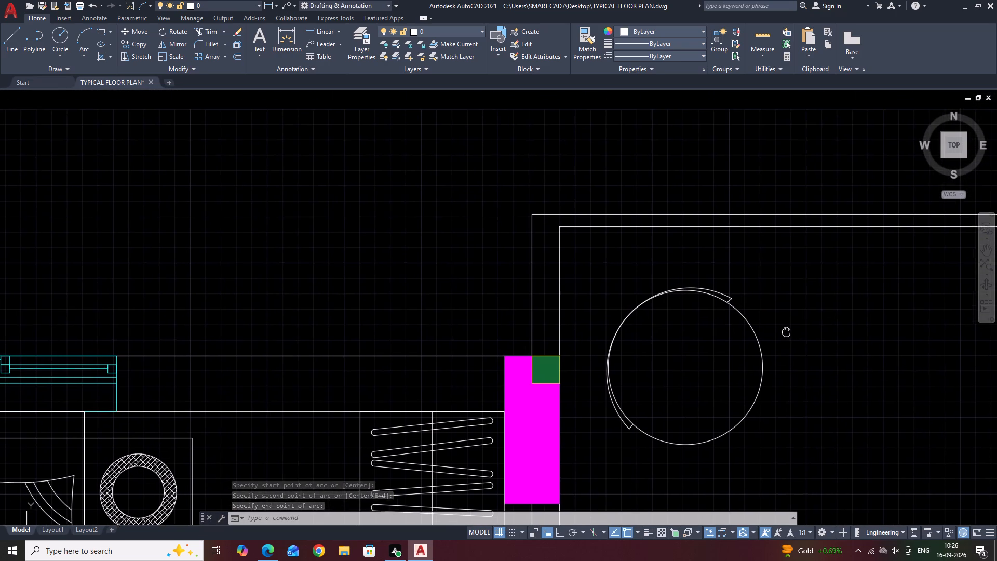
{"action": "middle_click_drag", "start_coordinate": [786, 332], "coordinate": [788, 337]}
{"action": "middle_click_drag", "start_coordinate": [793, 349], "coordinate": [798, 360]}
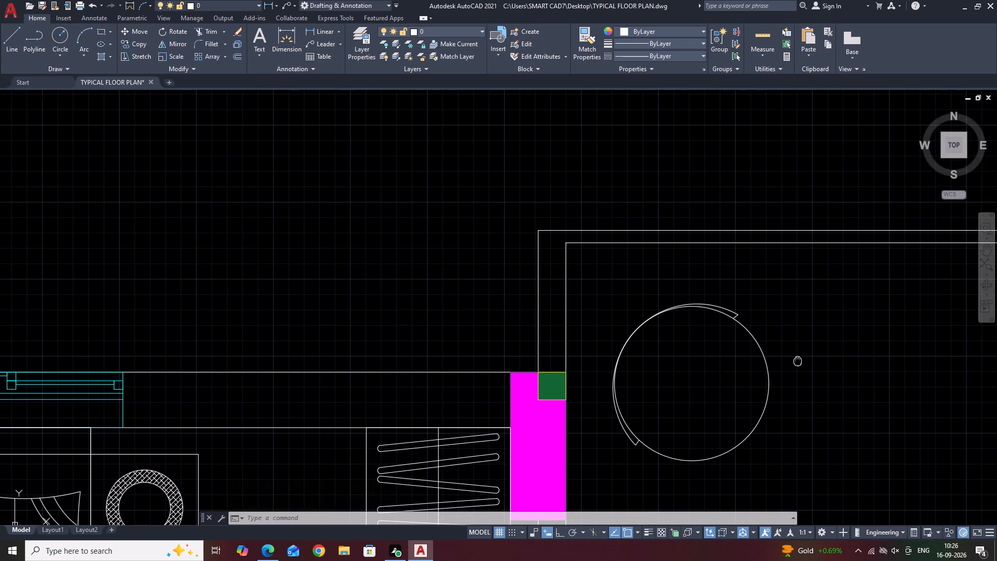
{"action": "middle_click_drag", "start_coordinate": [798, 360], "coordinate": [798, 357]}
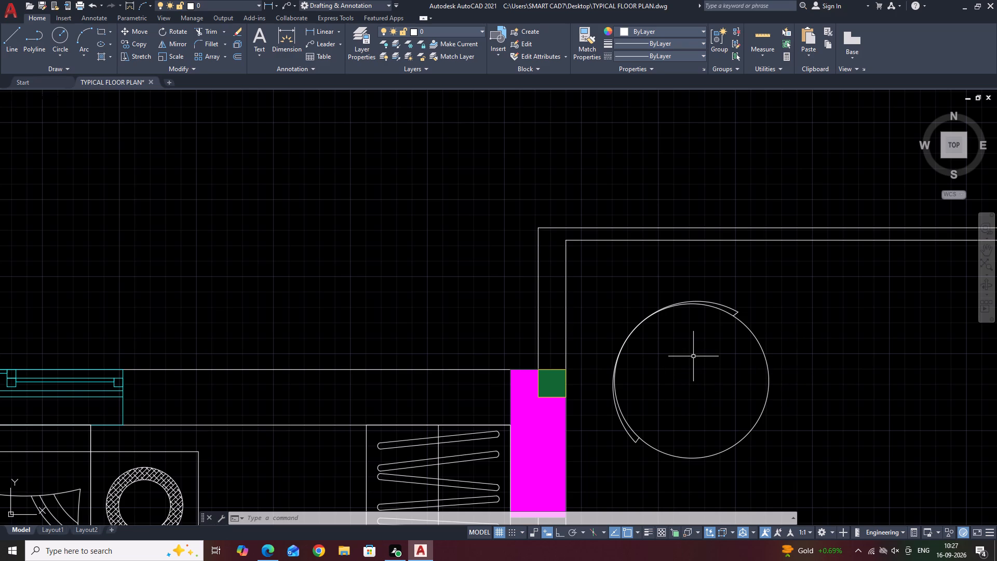
Draw the west and north sides of a tilted cushion outline inside the circle as two three-point arcs meeting at a corner.
{"action": "key", "text": "a"}
{"action": "key", "text": "space"}
{"action": "scroll", "coordinate": [659, 390], "scroll_direction": "up", "scroll_amount": 1}
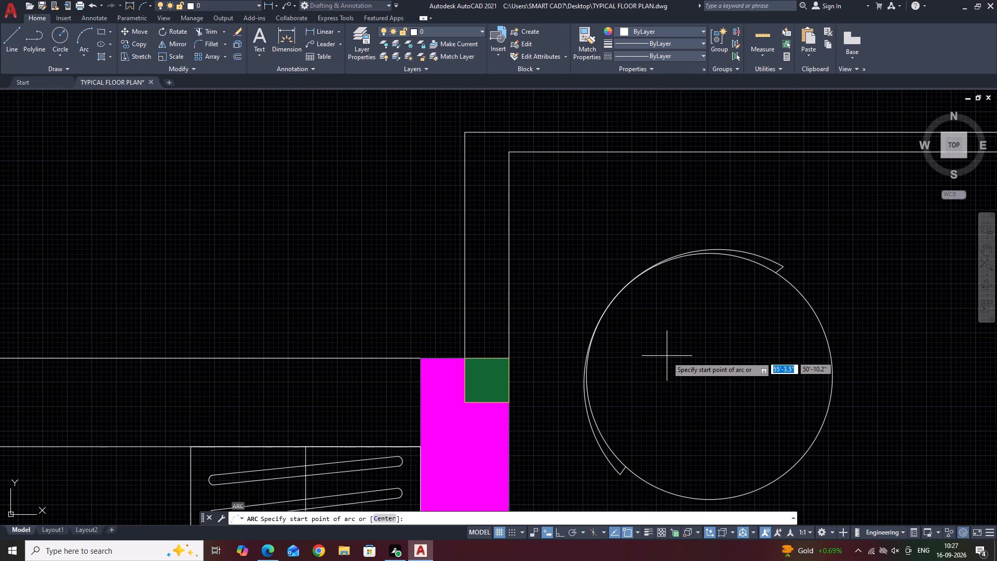
{"action": "left_click", "coordinate": [653, 401]}
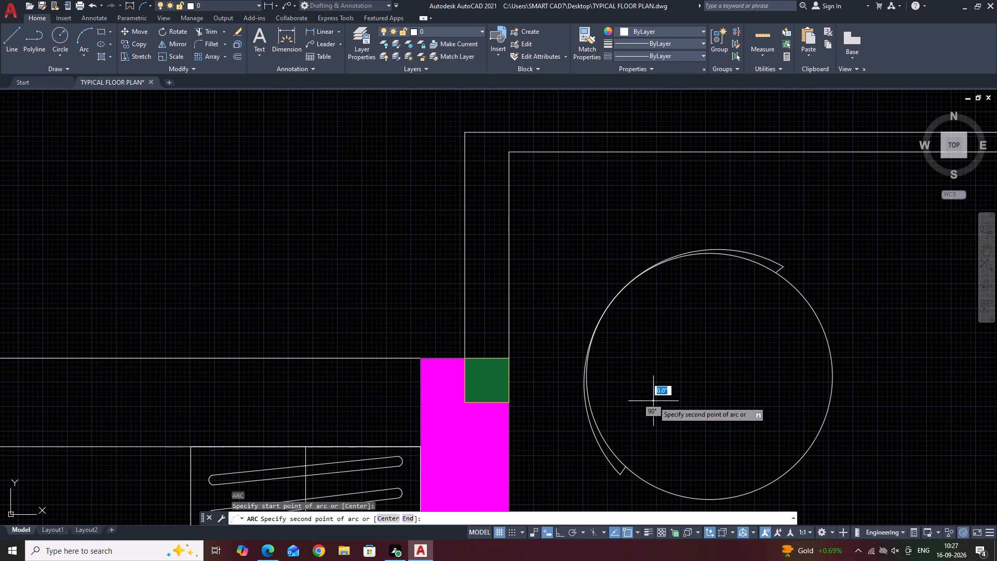
{"action": "left_click", "coordinate": [682, 307]}
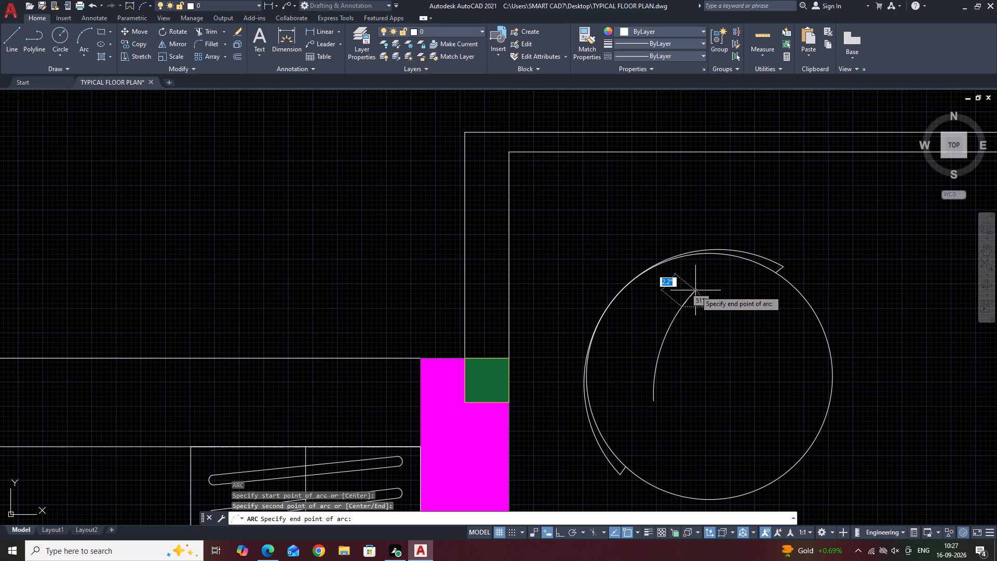
{"action": "left_click", "coordinate": [686, 291]}
{"action": "key", "text": "space"}
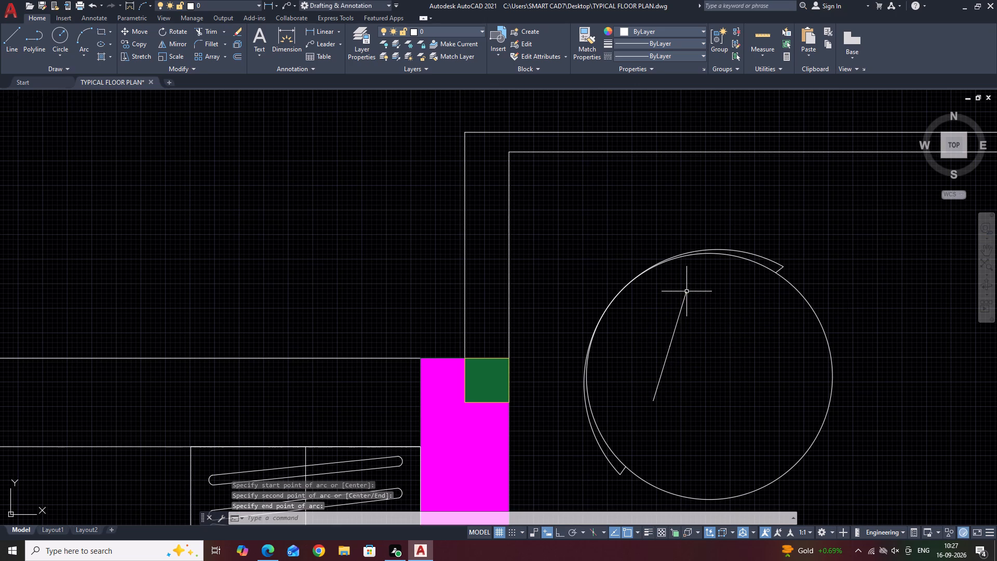
{"action": "left_click", "coordinate": [686, 291]}
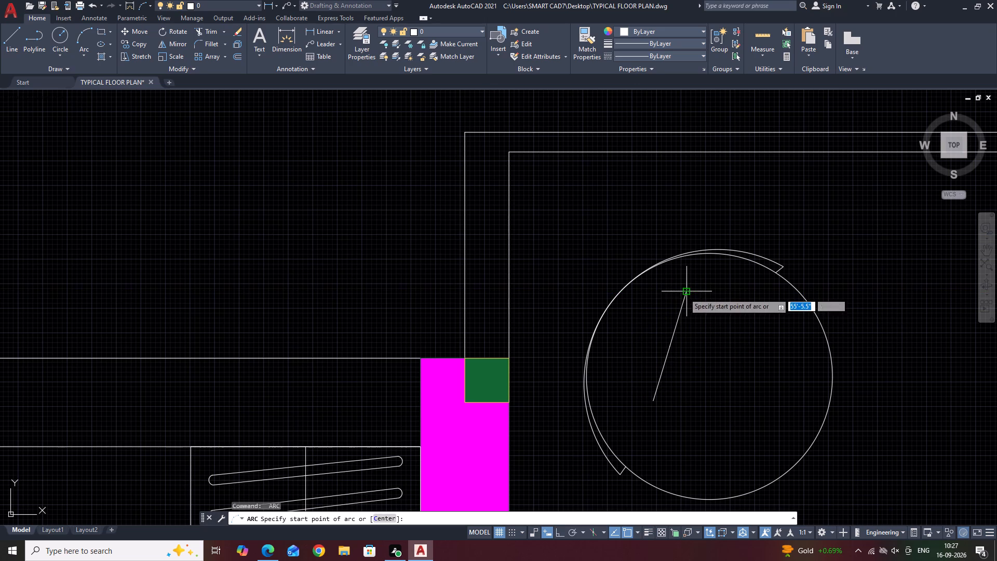
{"action": "left_click", "coordinate": [684, 293]}
{"action": "left_click", "coordinate": [739, 317]}
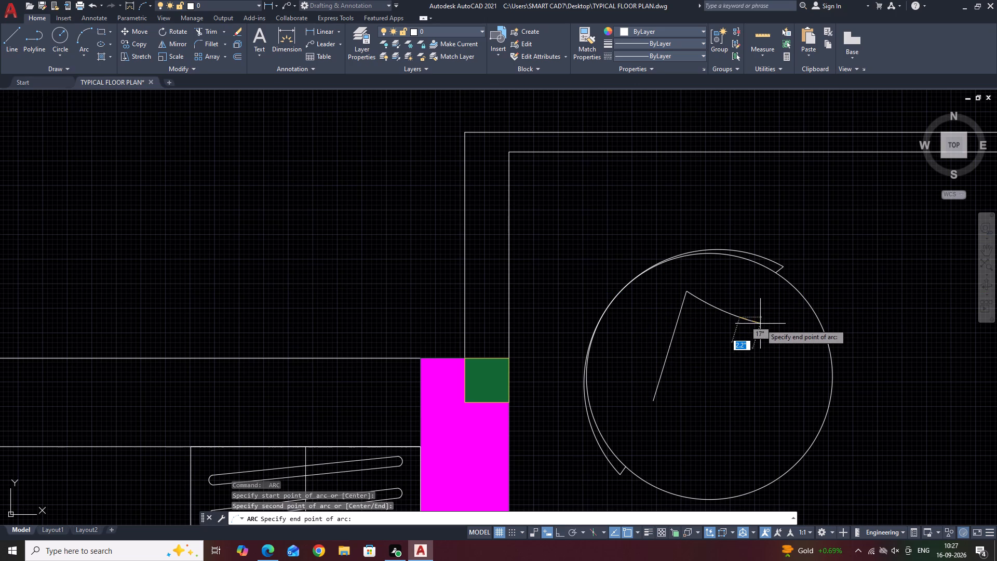
{"action": "left_click", "coordinate": [760, 324]}
Draw the east and south sides of the cushion outline as three-point arcs, running the south arc slightly past the southeast corner.
{"action": "key", "text": "space"}
{"action": "left_click", "coordinate": [760, 325]}
{"action": "left_click", "coordinate": [740, 392]}
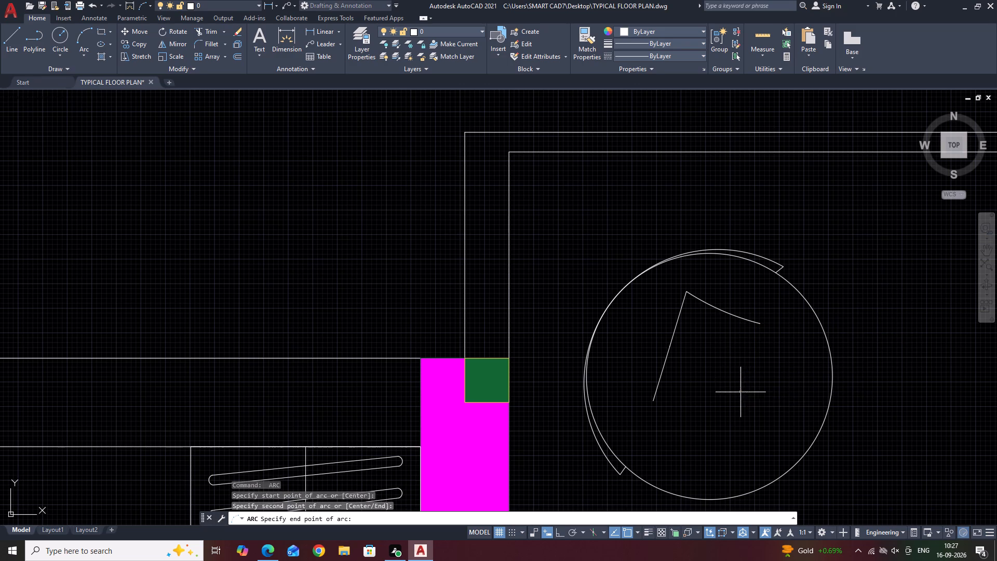
{"action": "left_click", "coordinate": [728, 427]}
{"action": "key", "text": "space"}
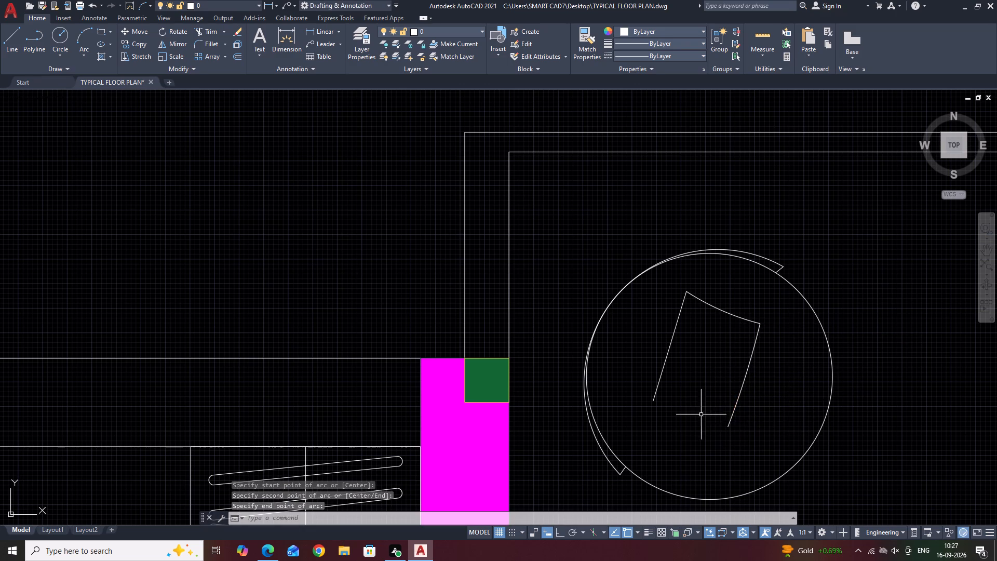
{"action": "left_click", "coordinate": [654, 400]}
{"action": "left_click", "coordinate": [730, 426]}
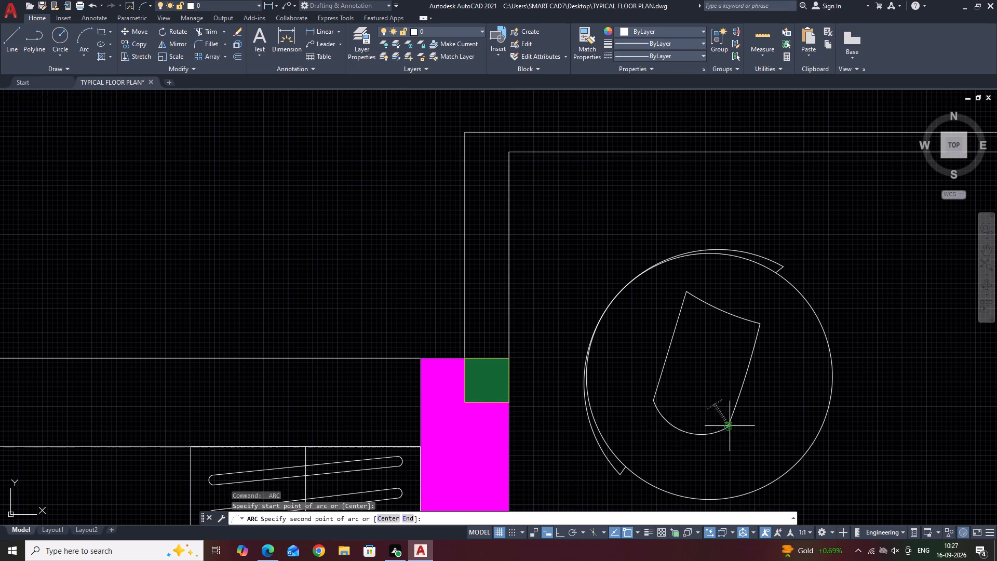
{"action": "key", "text": "space"}
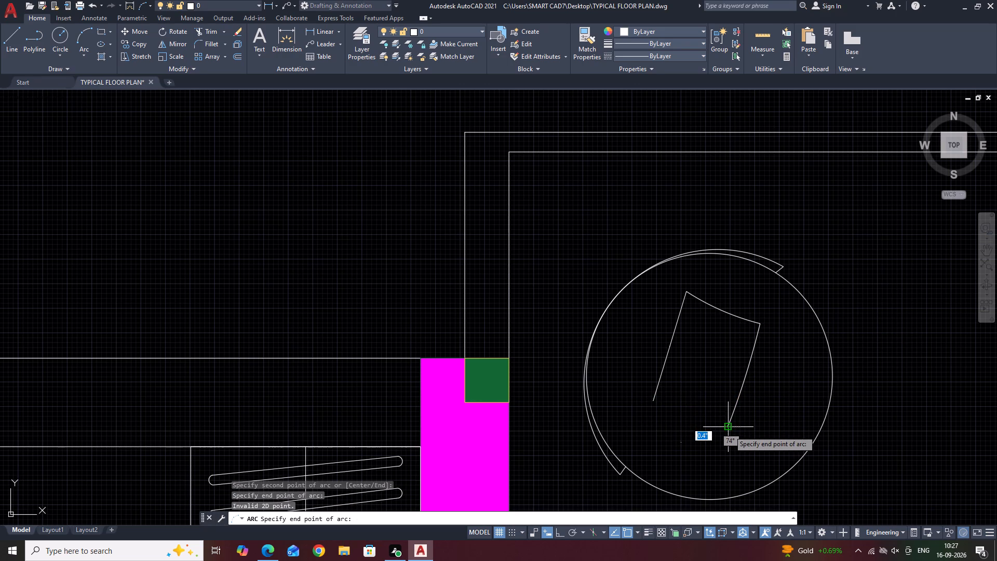
{"action": "left_click", "coordinate": [729, 429]}
{"action": "left_click", "coordinate": [745, 444]}
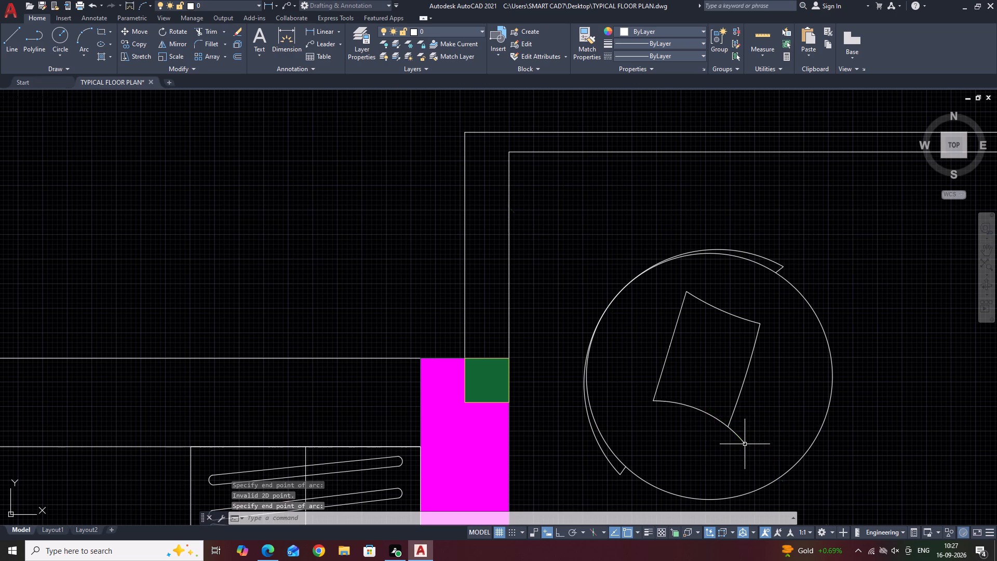
Trim the overhanging end of the south arc at the cushion's southeast corner.
{"action": "key", "text": "t"}
{"action": "key", "text": "r"}
{"action": "key", "text": "space"}
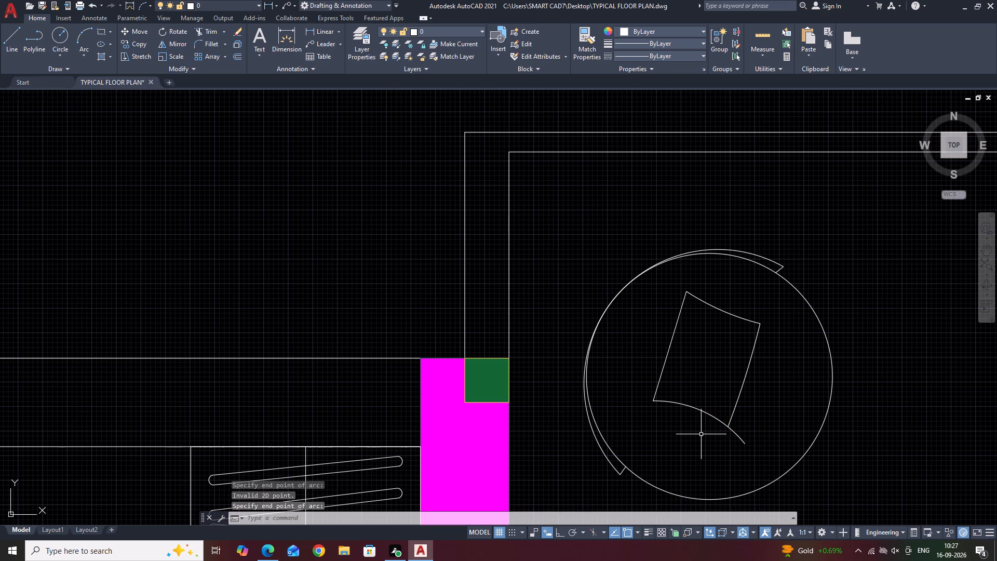
{"action": "left_click", "coordinate": [732, 433]}
{"action": "key", "text": "Escape"}
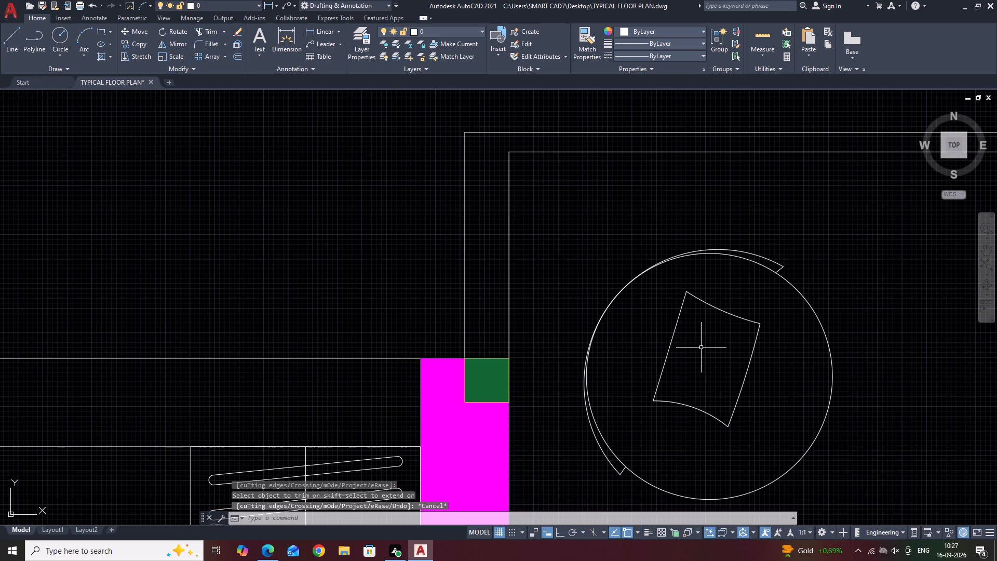
Draw two lines, one from the cushion's north side and one from its west side, out to the chair's rim.
{"action": "middle_click_drag", "start_coordinate": [703, 349], "coordinate": [714, 440]}
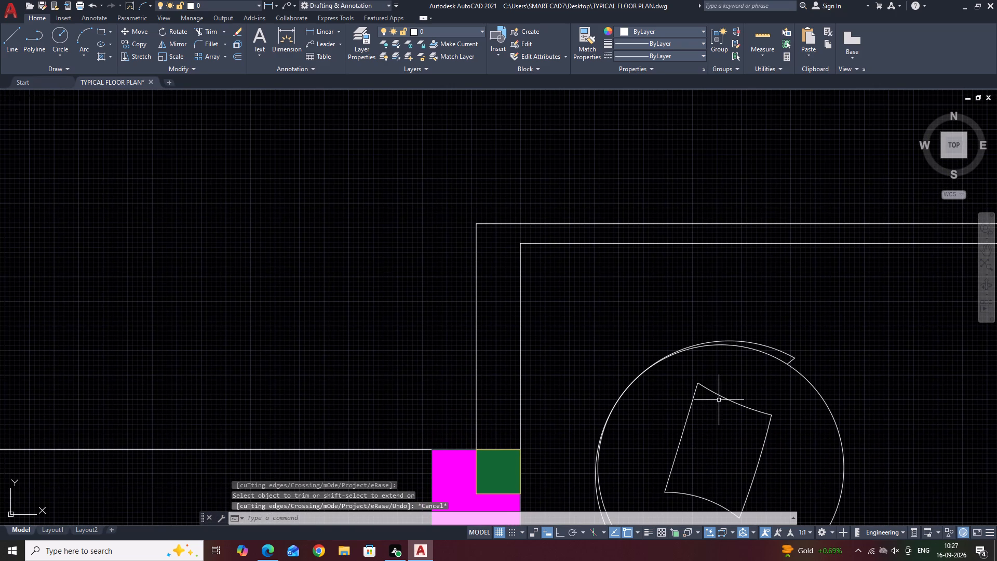
{"action": "key", "text": "l"}
{"action": "key", "text": "space"}
{"action": "left_click", "coordinate": [731, 399]}
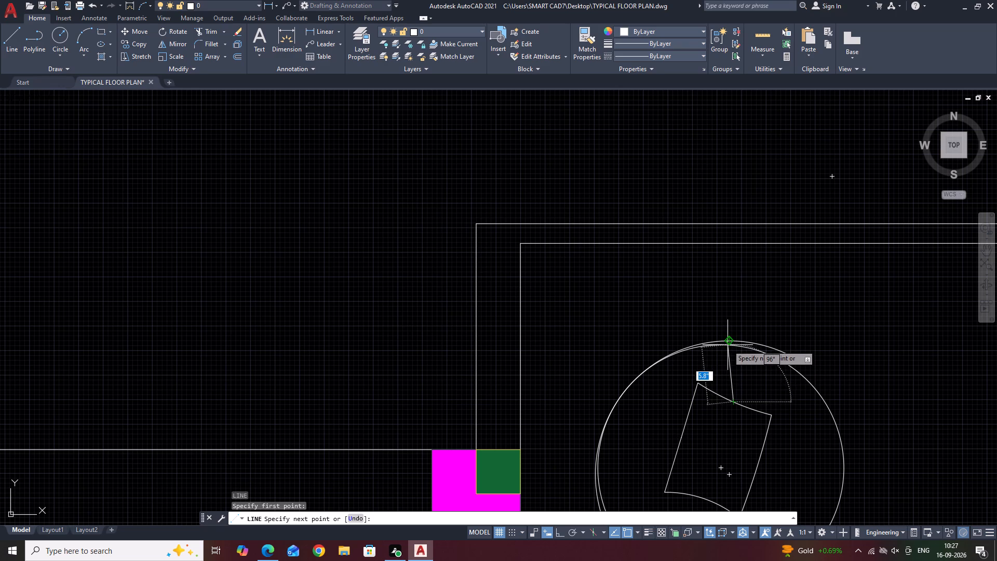
{"action": "left_click", "coordinate": [729, 344]}
{"action": "key", "text": "space"}
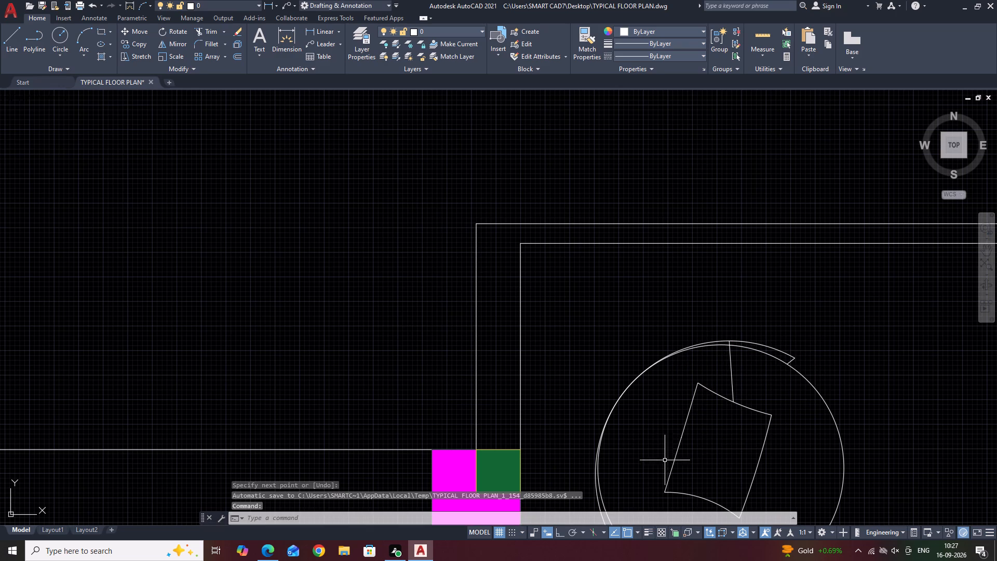
{"action": "key", "text": "space"}
{"action": "left_click", "coordinate": [678, 453]}
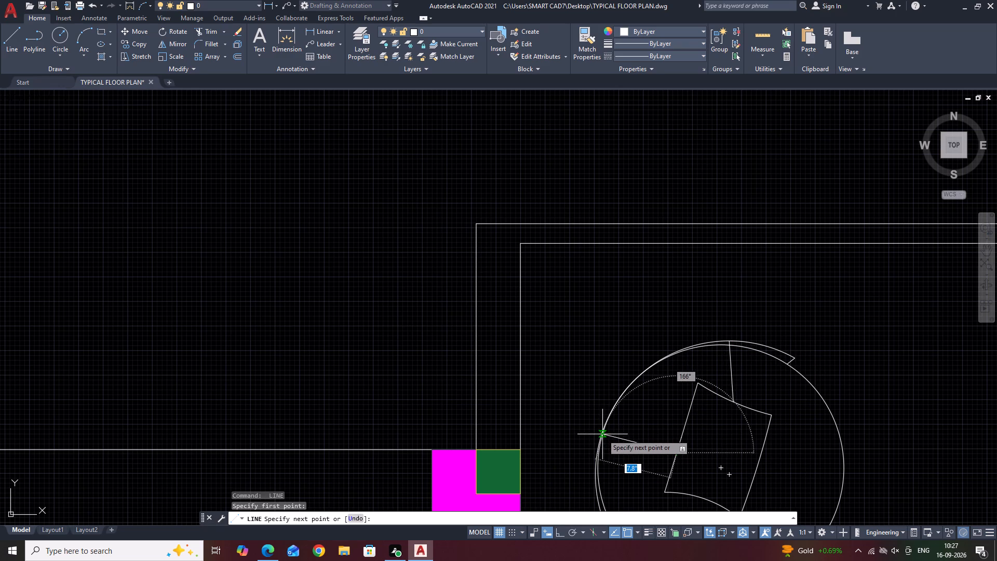
{"action": "left_click", "coordinate": [604, 430]}
{"action": "key", "text": "Escape"}
Shorten the north line by stretching its outer end back from the outer arc onto the circle.
{"action": "scroll", "coordinate": [731, 353], "scroll_direction": "up", "scroll_amount": 3}
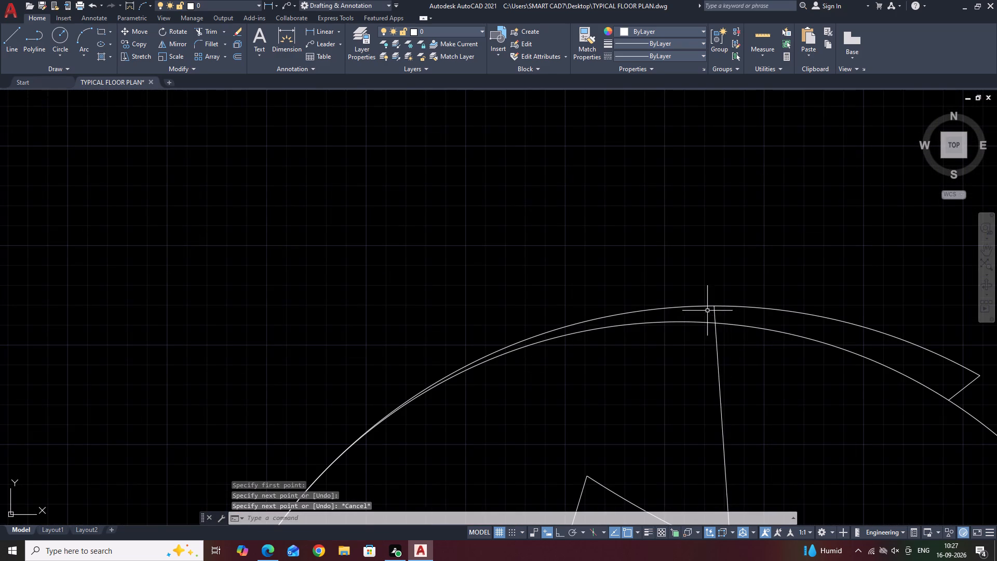
{"action": "left_click", "coordinate": [720, 313]}
{"action": "left_click", "coordinate": [706, 314]}
{"action": "left_click", "coordinate": [714, 305]}
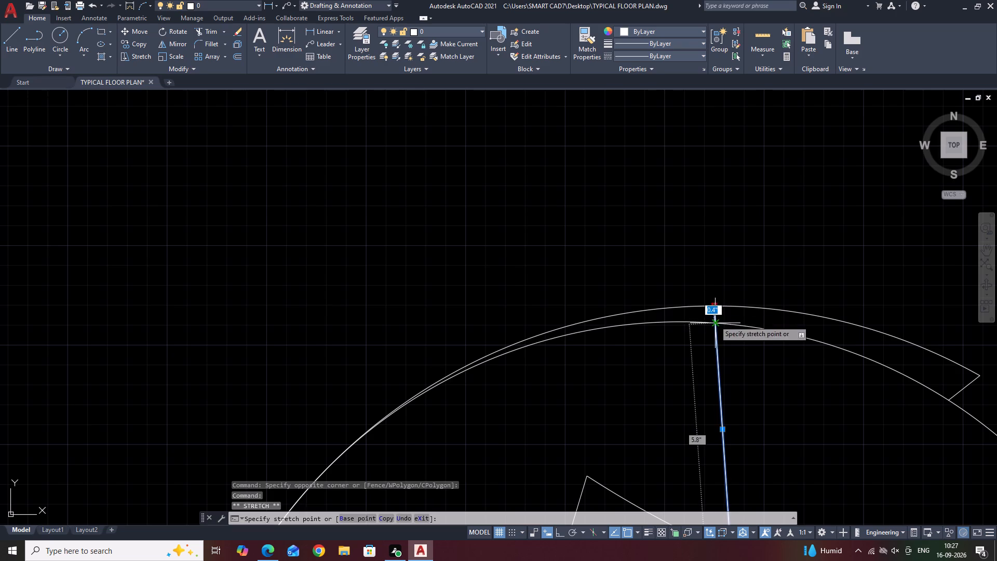
{"action": "left_click", "coordinate": [715, 322]}
{"action": "key", "text": "F1"}
{"action": "scroll", "coordinate": [675, 282], "scroll_direction": "down", "scroll_amount": 3}
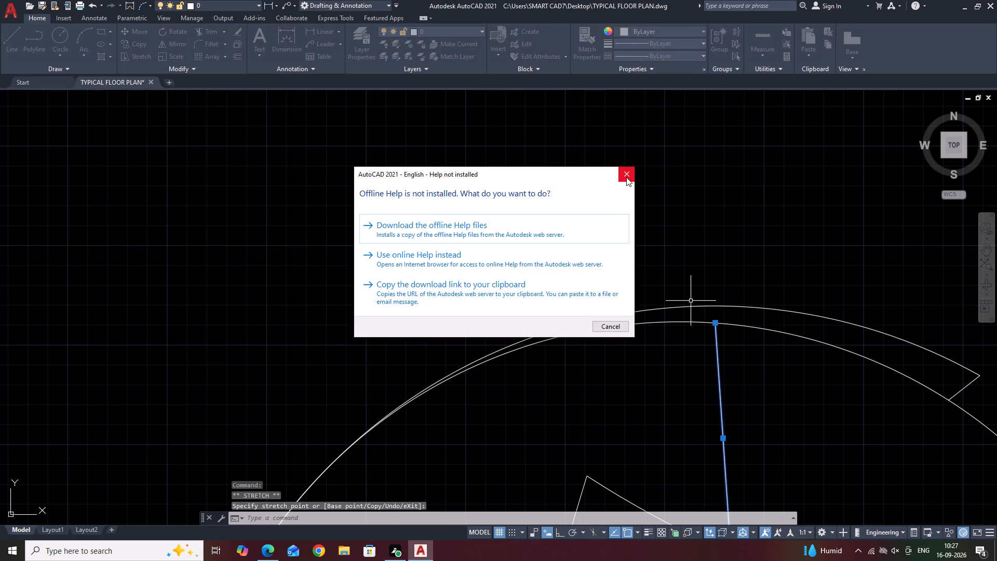
{"action": "key", "text": "Escape"}
{"action": "scroll", "coordinate": [643, 240], "scroll_direction": "down", "scroll_amount": 4}
{"action": "key", "text": "Escape"}
{"action": "middle_click_drag", "start_coordinate": [673, 274], "coordinate": [681, 291]}
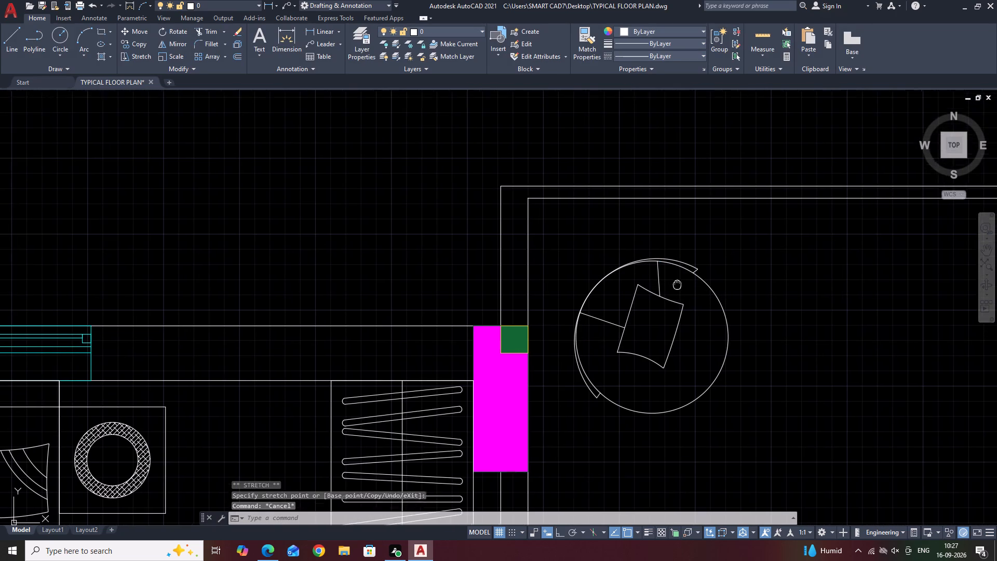
{"action": "middle_click_drag", "start_coordinate": [681, 291], "coordinate": [691, 303]}
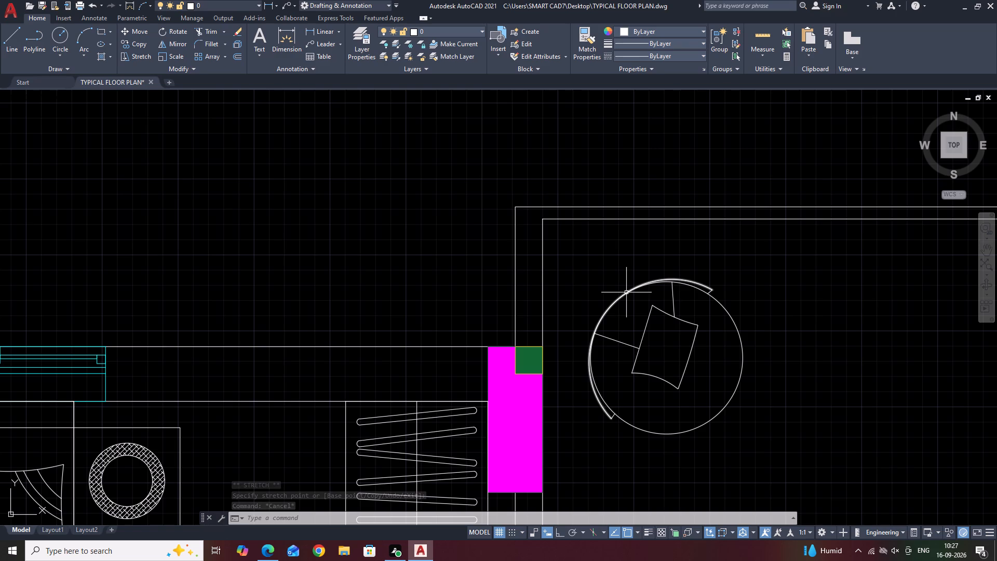
Draw a three-point spline bulging northwest of the chair, joining the outer ends of the west and north lines.
{"action": "type", "text": "SPL"}
{"action": "key", "text": "space"}
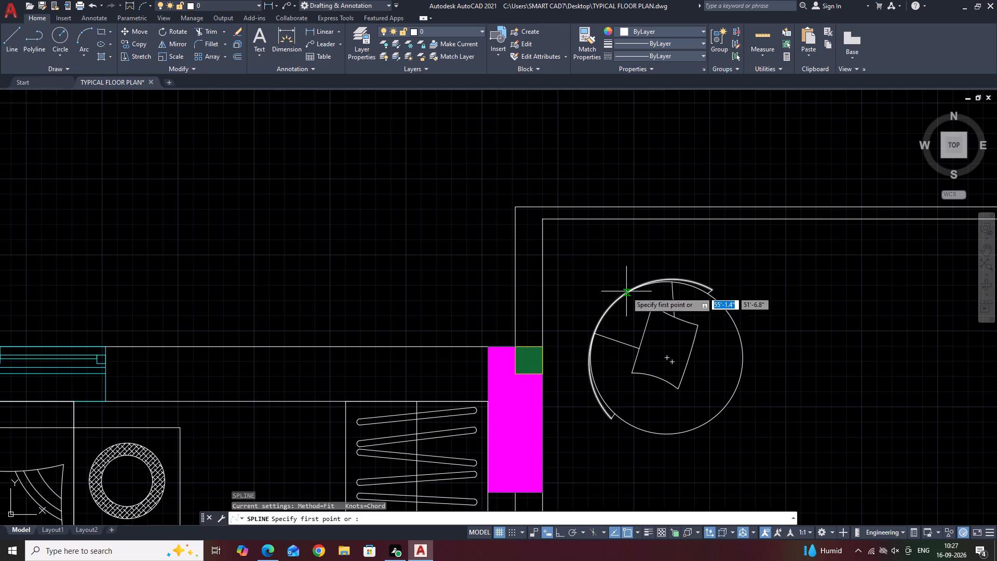
{"action": "scroll", "coordinate": [605, 340], "scroll_direction": "up", "scroll_amount": 4}
{"action": "left_click", "coordinate": [560, 329]}
{"action": "scroll", "coordinate": [551, 179], "scroll_direction": "down", "scroll_amount": 3}
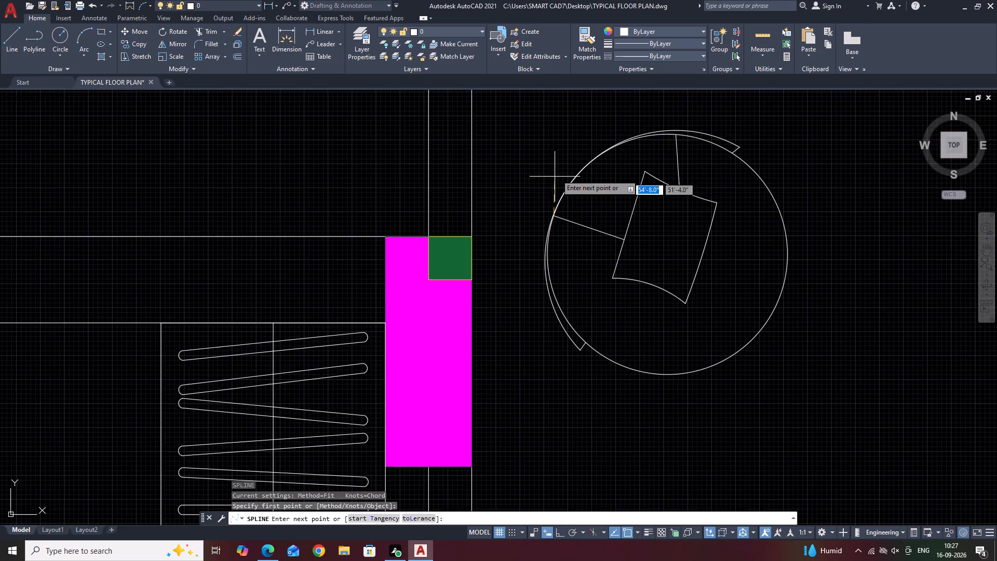
{"action": "middle_click_drag", "start_coordinate": [552, 111], "coordinate": [542, 231]}
{"action": "scroll", "coordinate": [551, 136], "scroll_direction": "down", "scroll_amount": 1}
{"action": "scroll", "coordinate": [560, 235], "scroll_direction": "up", "scroll_amount": 2}
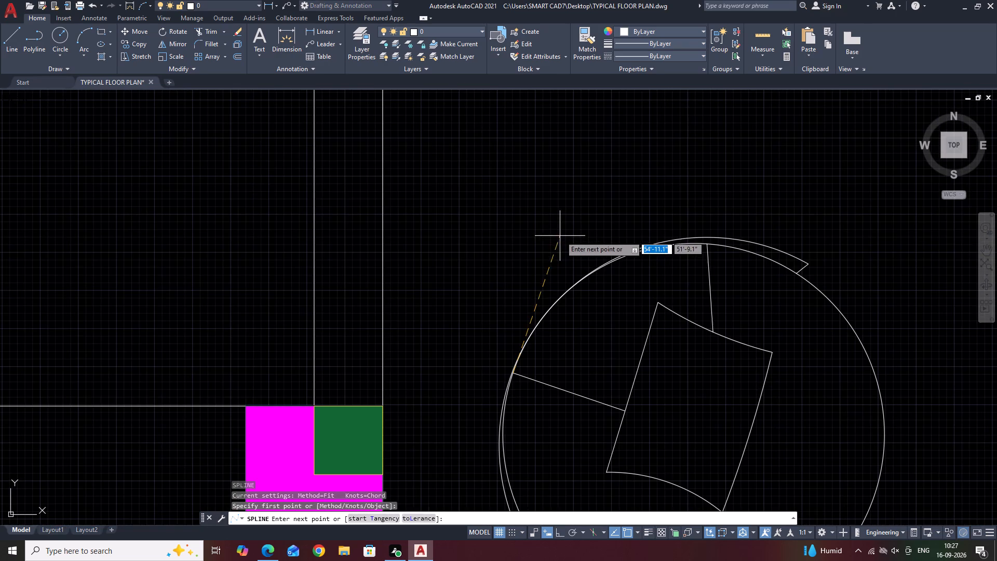
{"action": "left_click", "coordinate": [536, 232]}
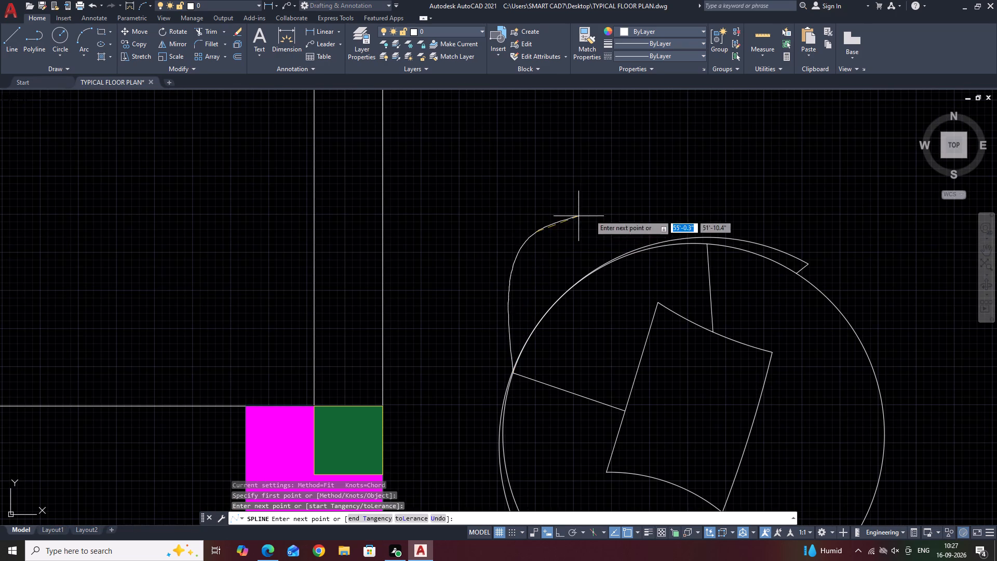
{"action": "scroll", "coordinate": [710, 245], "scroll_direction": "up", "scroll_amount": 2}
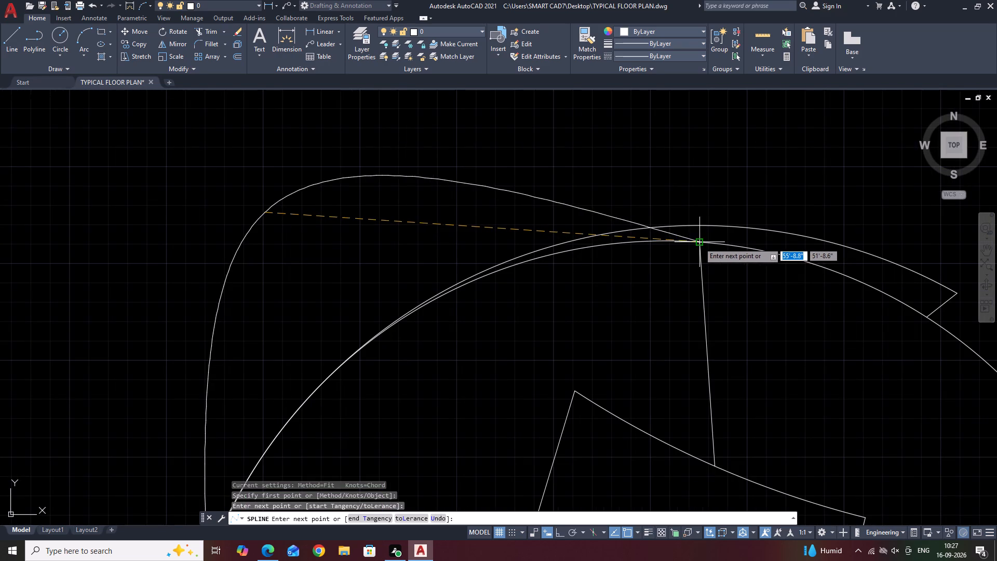
{"action": "left_click", "coordinate": [698, 243]}
{"action": "key", "text": "Return"}
{"action": "scroll", "coordinate": [694, 242], "scroll_direction": "down", "scroll_amount": 2}
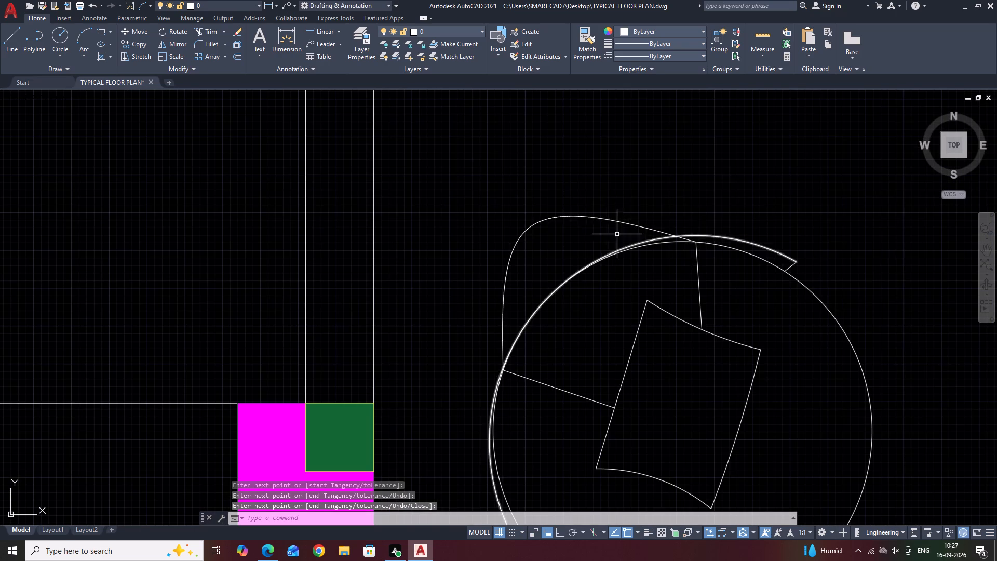
Stretch the spline's middle fit point inward, closer to the chair's circle.
{"action": "left_click", "coordinate": [602, 194]}
{"action": "left_click_drag", "start_coordinate": [548, 237], "coordinate": [543, 242]}
{"action": "left_click", "coordinate": [526, 232]}
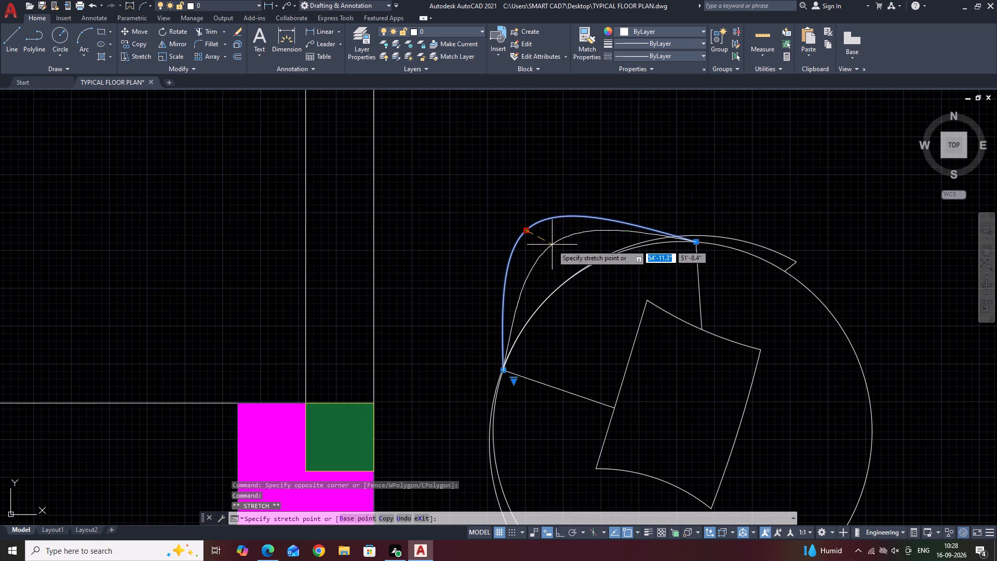
{"action": "left_click", "coordinate": [548, 242]}
{"action": "key", "text": "Escape"}
{"action": "scroll", "coordinate": [601, 225], "scroll_direction": "down", "scroll_amount": 2}
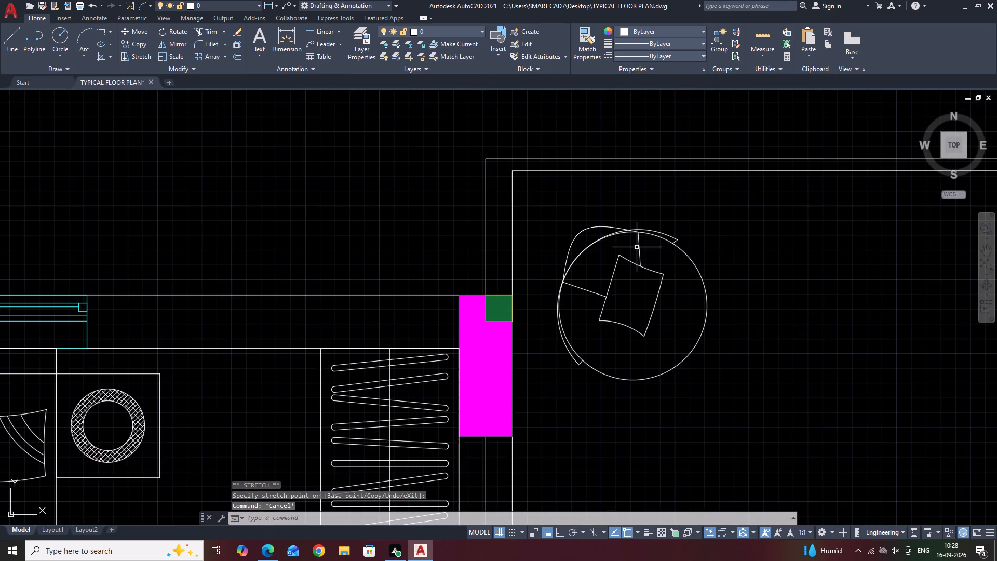
Draw a round table as a circle slightly smaller than the chair, southeast of the chair in the same room.
{"action": "middle_click_drag", "start_coordinate": [737, 243], "coordinate": [675, 187]}
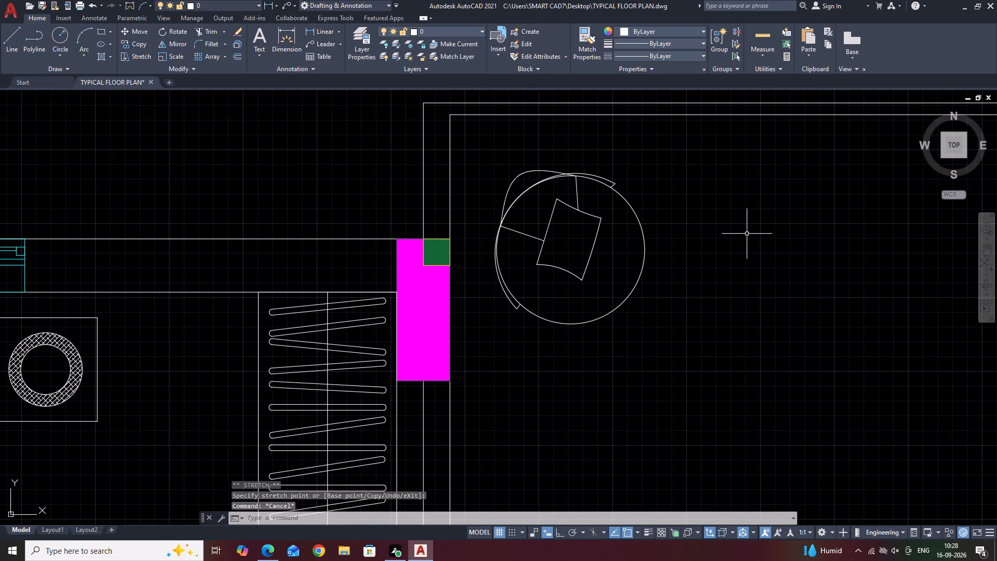
{"action": "scroll", "coordinate": [692, 210], "scroll_direction": "down", "scroll_amount": 2}
{"action": "middle_click_drag", "start_coordinate": [808, 250], "coordinate": [774, 232]}
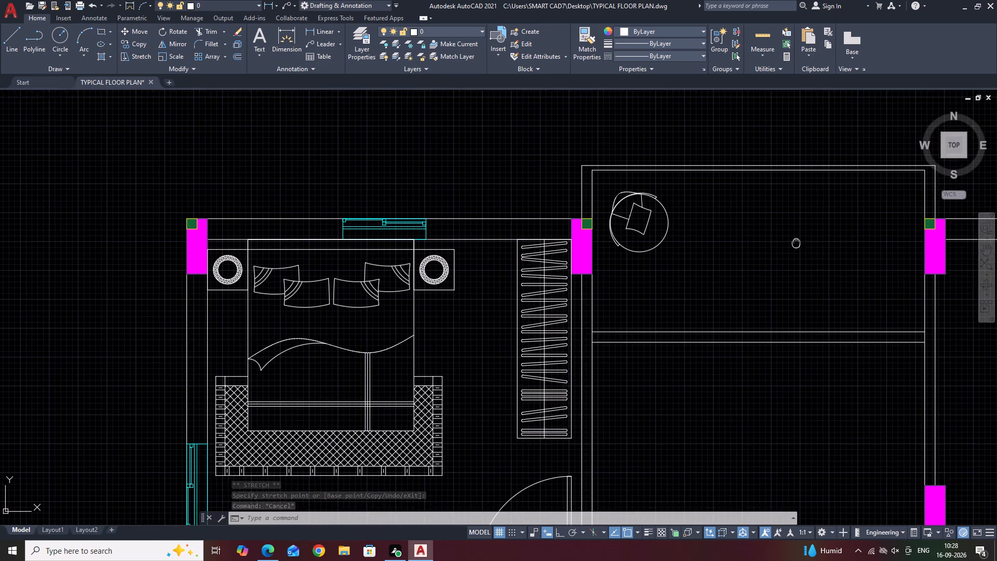
{"action": "middle_click_drag", "start_coordinate": [774, 232], "coordinate": [730, 210]}
{"action": "key", "text": "c"}
{"action": "key", "text": "space"}
{"action": "left_click", "coordinate": [648, 212]}
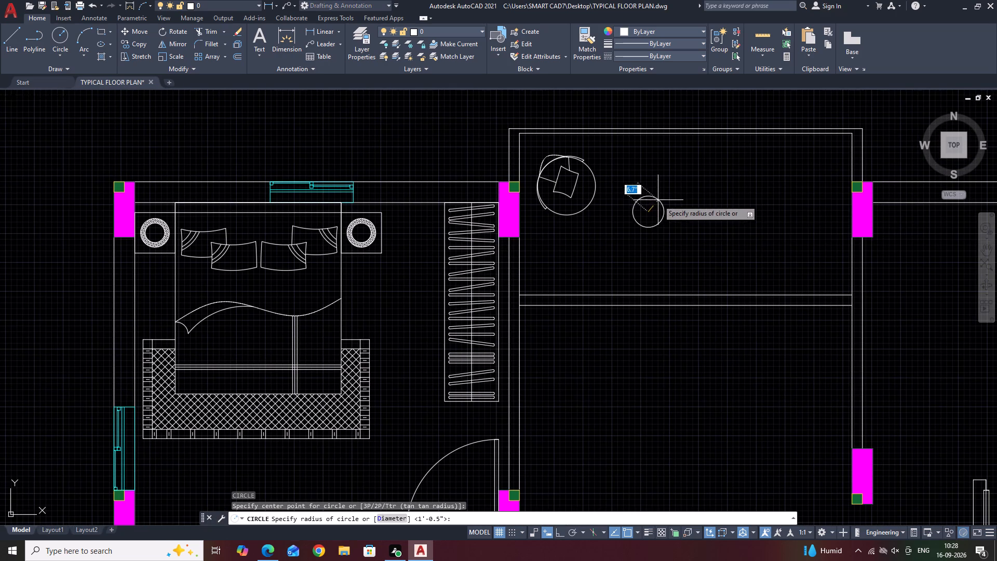
{"action": "left_click", "coordinate": [673, 203]}
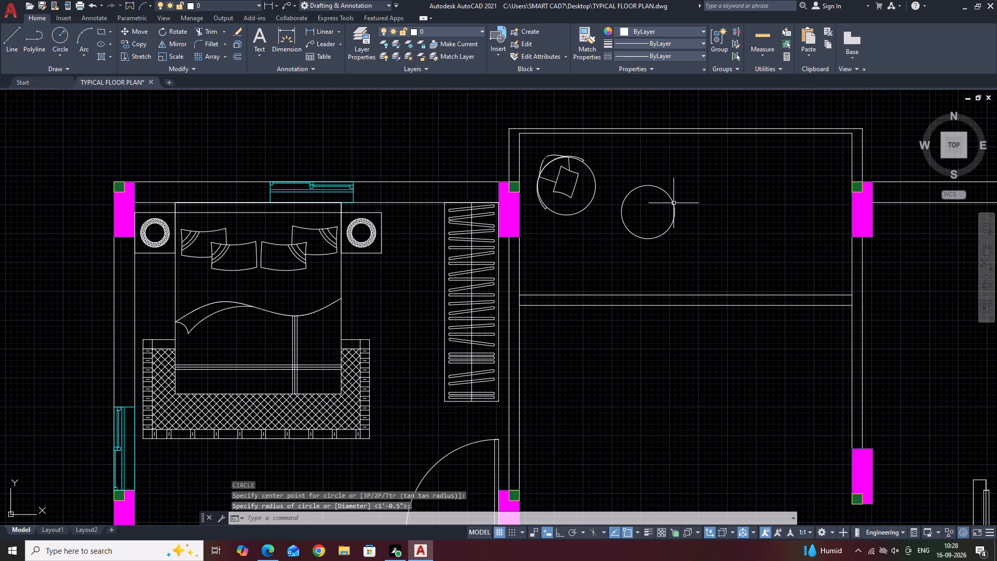
Mirror the chair about a slightly tilted line through the round table, keeping the original, for a second chair to the south.
{"action": "left_click", "coordinate": [530, 145]}
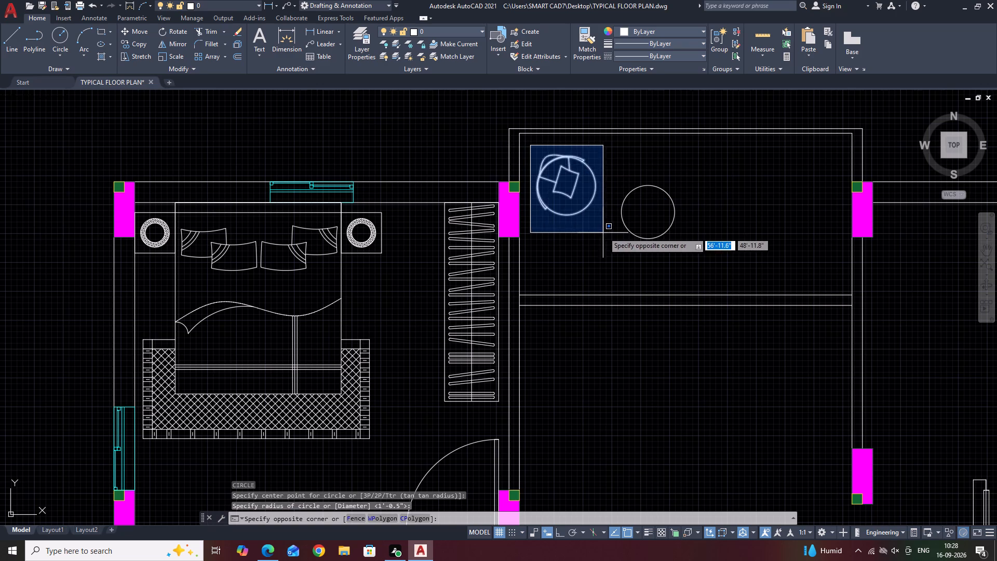
{"action": "left_click", "coordinate": [607, 230]}
{"action": "type", "text": "MI"}
{"action": "key", "text": "space"}
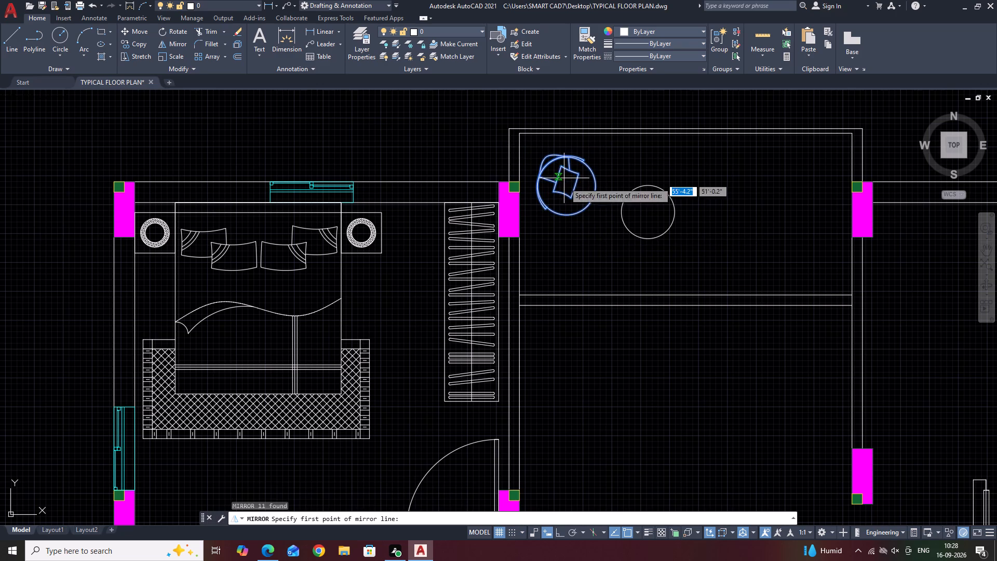
{"action": "left_click", "coordinate": [621, 210]}
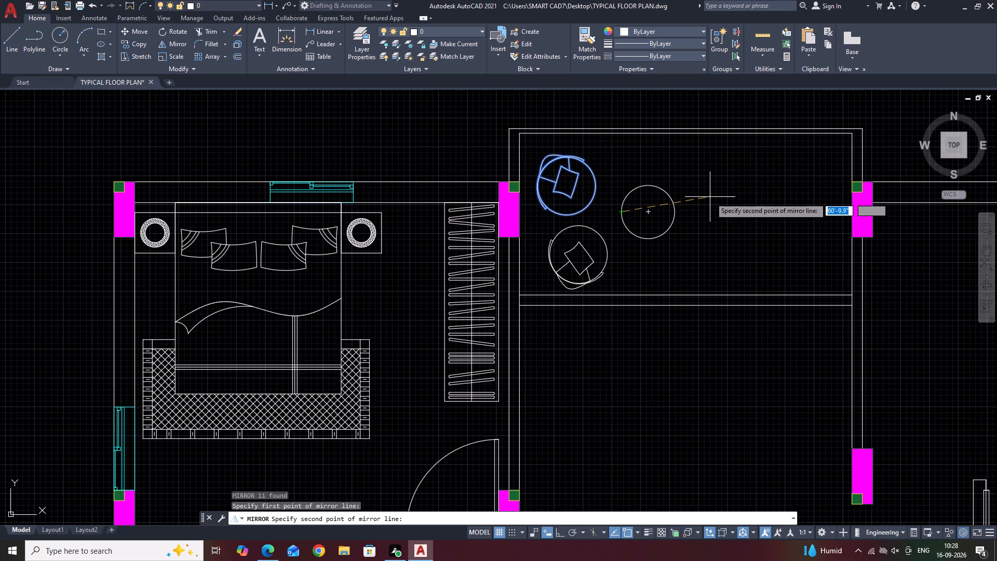
{"action": "left_click", "coordinate": [701, 195]}
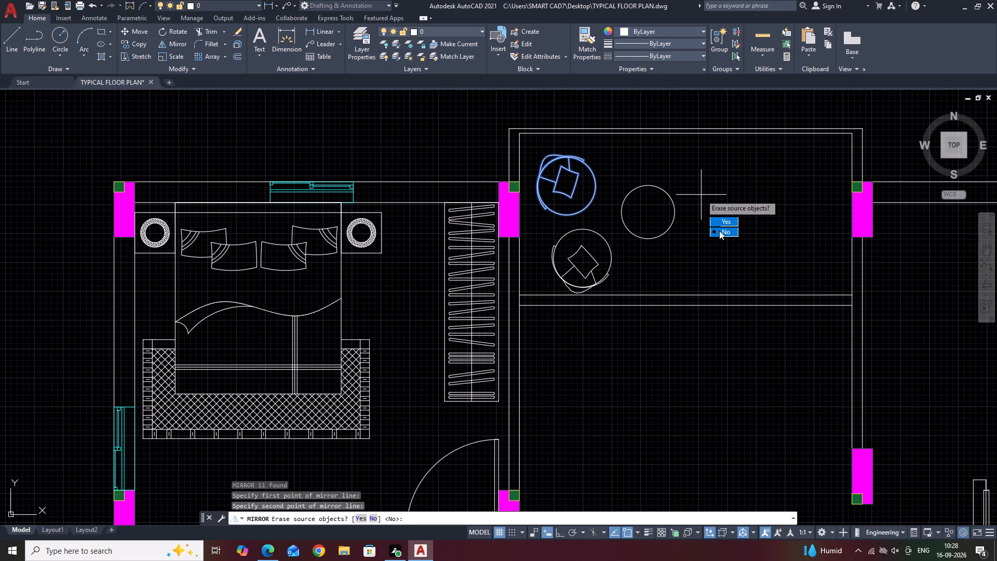
{"action": "left_click_drag", "start_coordinate": [721, 232], "coordinate": [702, 195]}
{"action": "middle_click_drag", "start_coordinate": [684, 214], "coordinate": [671, 203]}
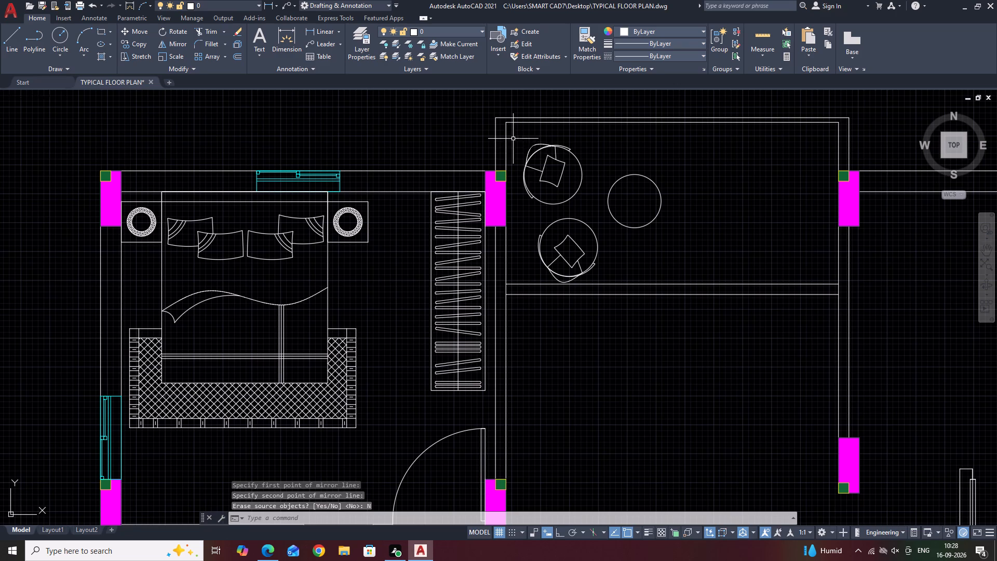
Move both chairs and the round table together slightly northwest within the room.
{"action": "left_click", "coordinate": [516, 137]}
{"action": "left_click", "coordinate": [688, 301]}
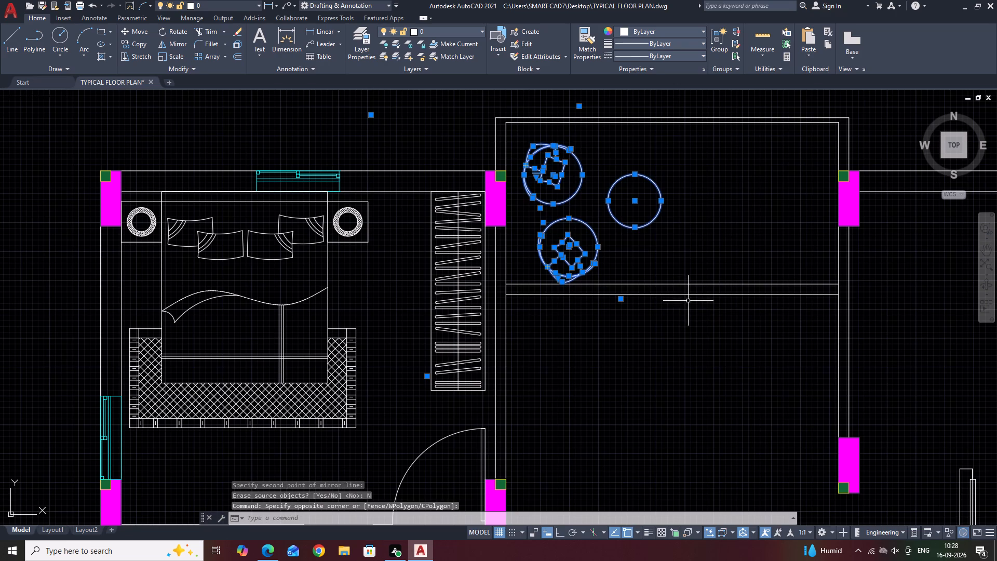
{"action": "key", "text": "m"}
{"action": "key", "text": "space"}
{"action": "left_click", "coordinate": [696, 229]}
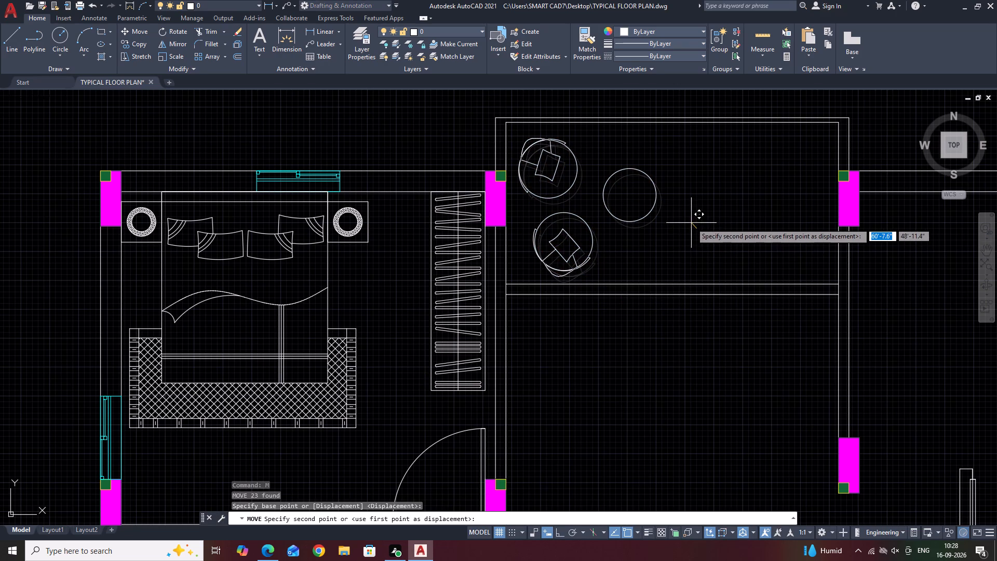
{"action": "left_click", "coordinate": [693, 221]}
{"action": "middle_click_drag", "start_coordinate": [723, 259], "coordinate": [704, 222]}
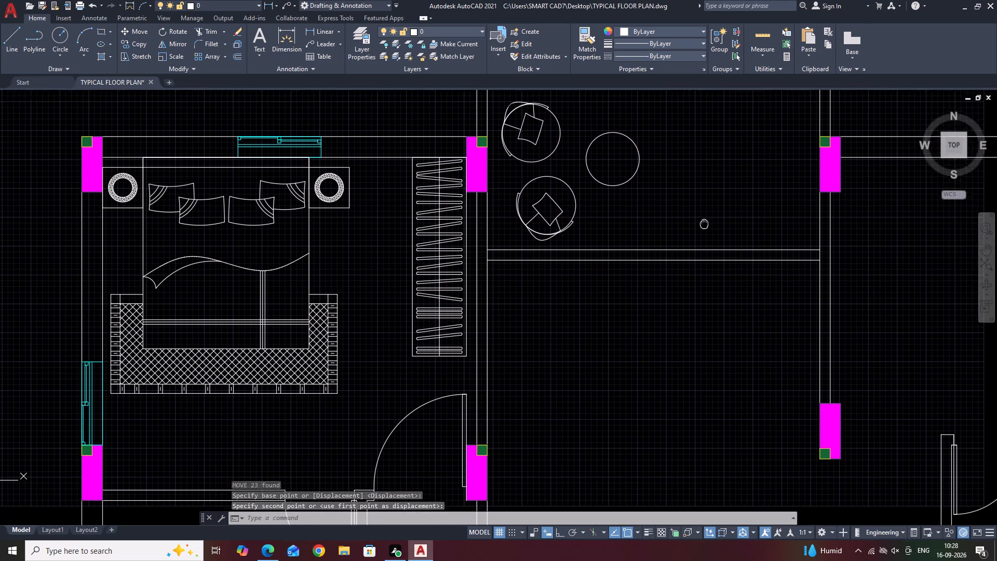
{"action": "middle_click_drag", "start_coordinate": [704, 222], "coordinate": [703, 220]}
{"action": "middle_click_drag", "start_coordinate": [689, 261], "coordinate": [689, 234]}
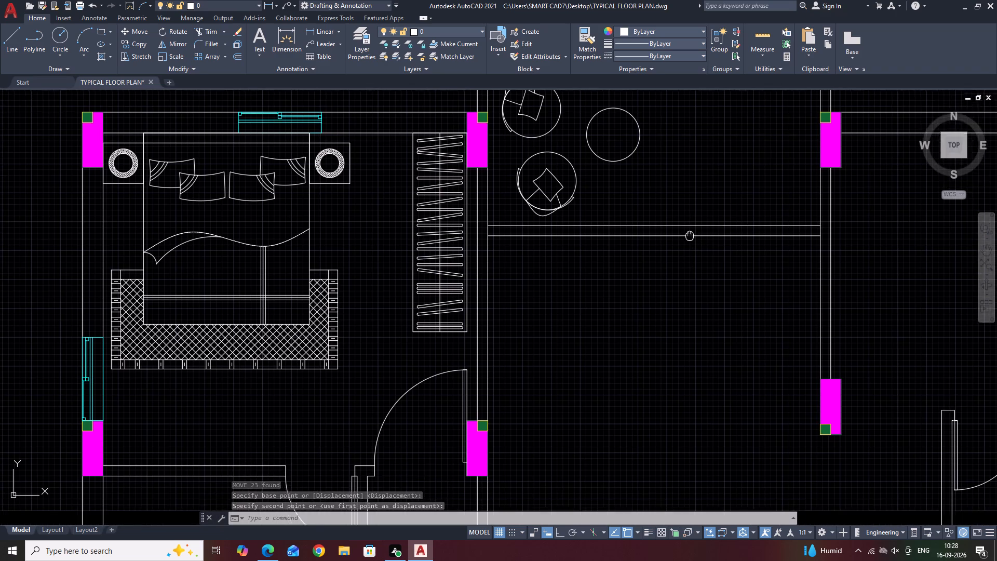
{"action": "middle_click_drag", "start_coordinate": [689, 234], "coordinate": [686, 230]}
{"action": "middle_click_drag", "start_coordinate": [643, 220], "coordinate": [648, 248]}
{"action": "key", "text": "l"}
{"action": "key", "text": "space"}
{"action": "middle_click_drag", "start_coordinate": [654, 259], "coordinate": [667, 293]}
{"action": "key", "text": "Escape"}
Start a polyline with a short segment across the thickness of the wall south of the chairs, from its south to its north face.
{"action": "key", "text": "p"}
{"action": "key", "text": "l"}
{"action": "key", "text": "space"}
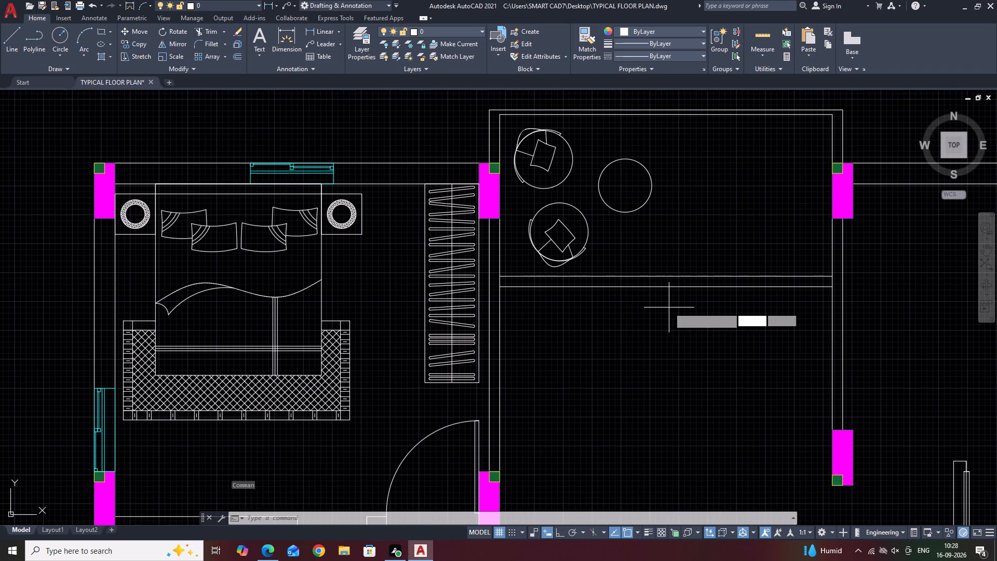
{"action": "middle_click_drag", "start_coordinate": [669, 309], "coordinate": [671, 330]}
{"action": "middle_click_drag", "start_coordinate": [696, 329], "coordinate": [660, 305]}
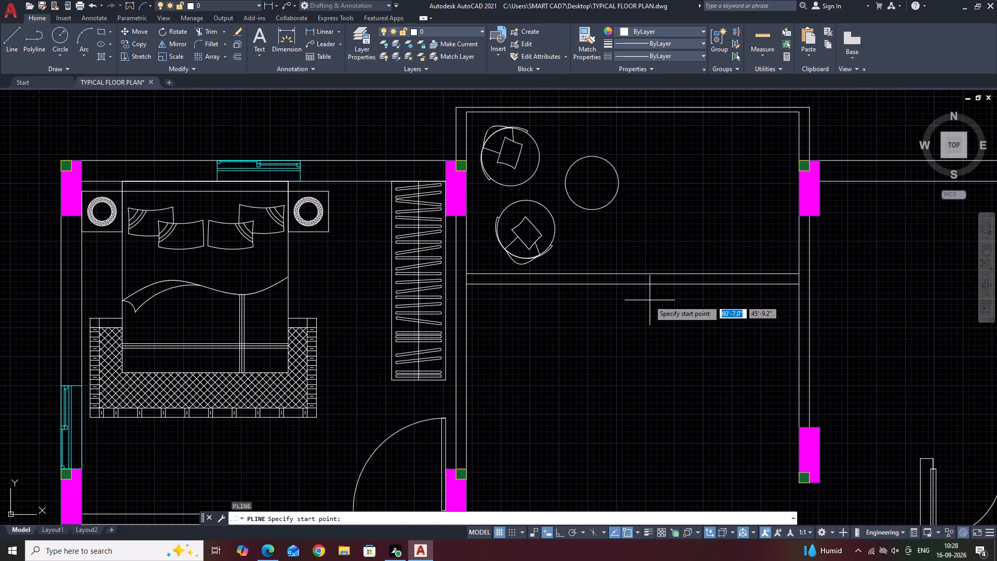
{"action": "left_click", "coordinate": [578, 287]}
{"action": "left_click", "coordinate": [580, 274]}
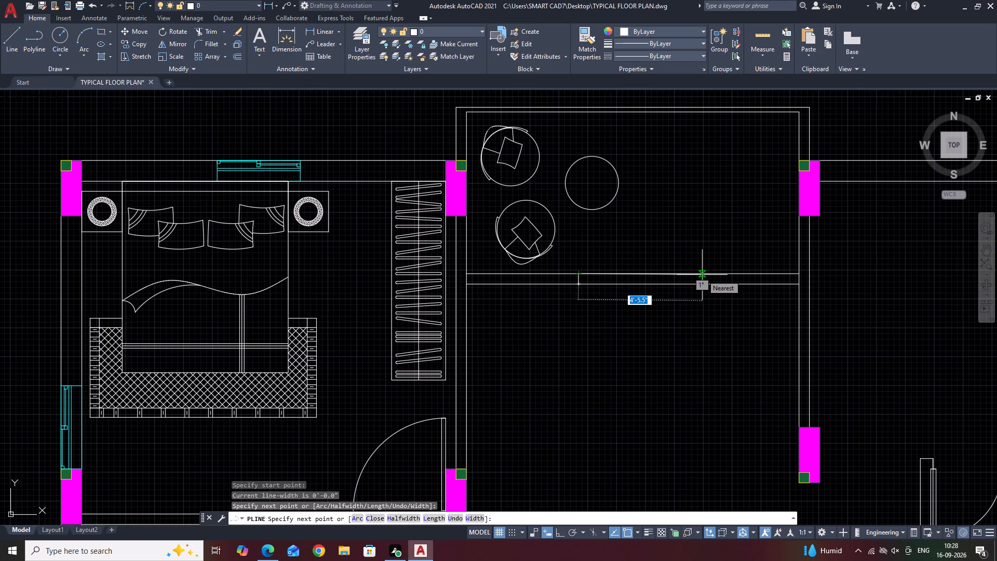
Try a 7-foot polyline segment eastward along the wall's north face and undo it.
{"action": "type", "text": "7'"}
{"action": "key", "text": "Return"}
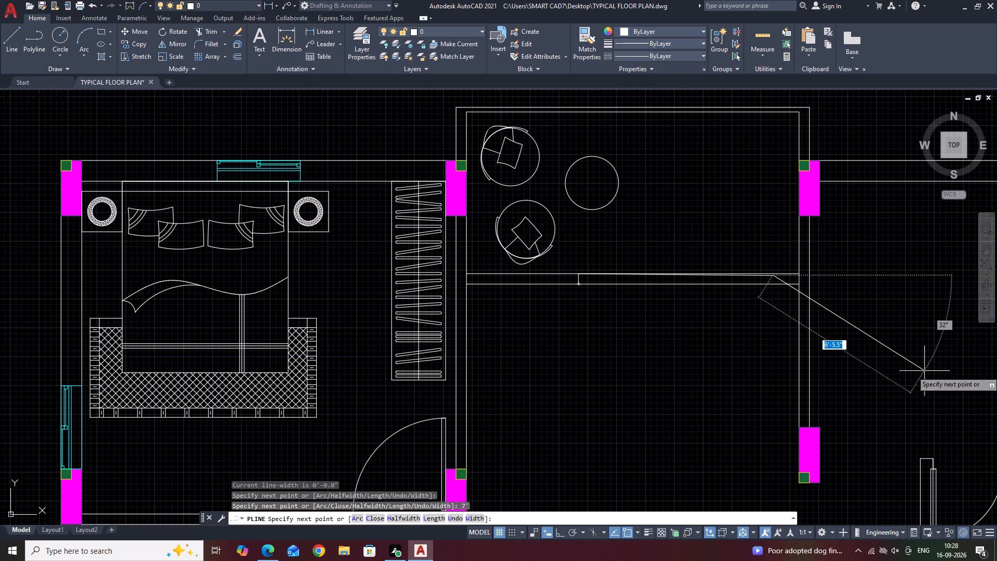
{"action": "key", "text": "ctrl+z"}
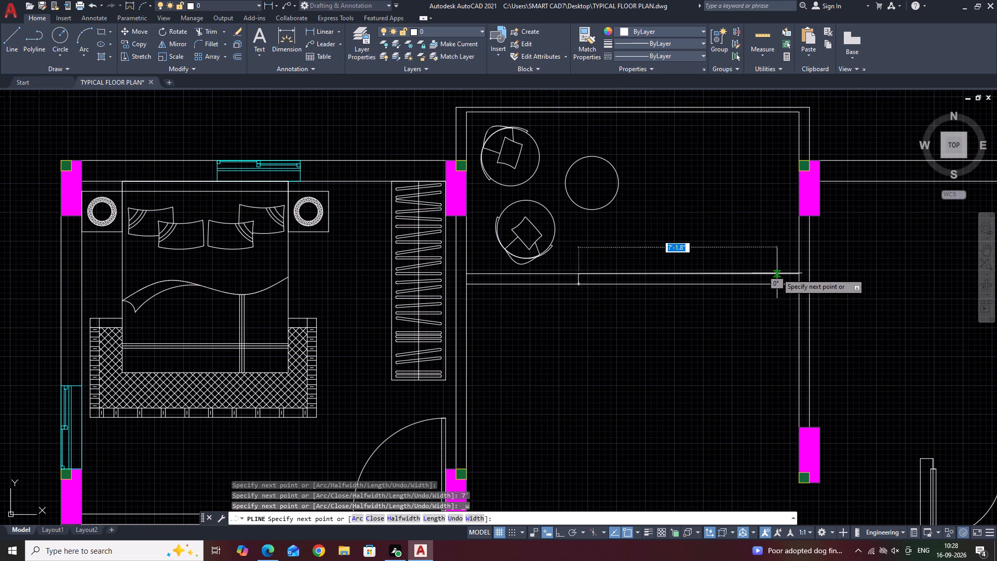
Turn Ortho on, retry and undo the 7-foot segment, and complete the rectangular opening outline 5 feet long within the wall's thickness.
{"action": "key", "text": "F8"}
{"action": "type", "text": "7'"}
{"action": "key", "text": "Return"}
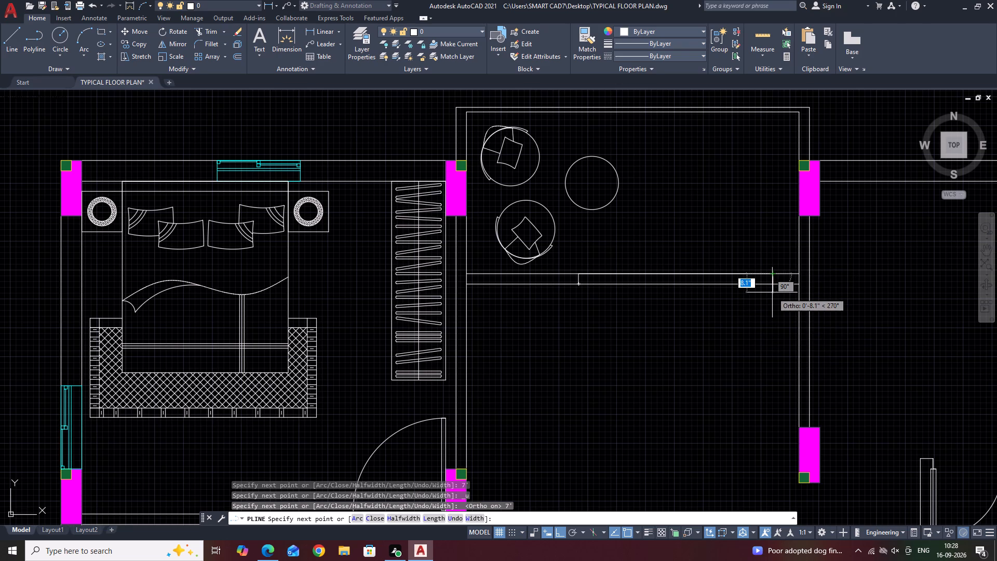
{"action": "key", "text": "ctrl+z"}
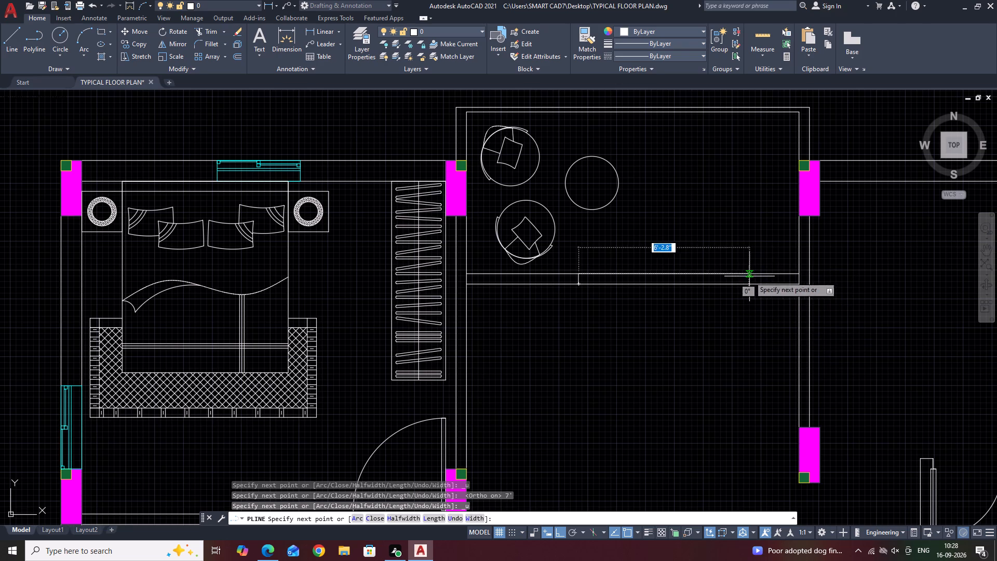
{"action": "type", "text": "5'"}
{"action": "key", "text": "Return"}
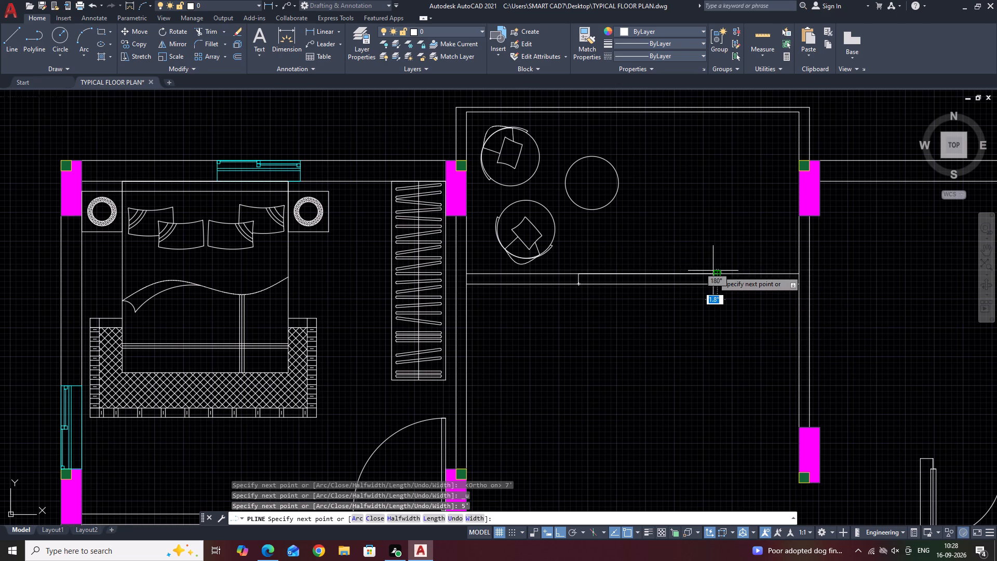
{"action": "scroll", "coordinate": [712, 295], "scroll_direction": "up", "scroll_amount": 3}
{"action": "left_click", "coordinate": [722, 250]}
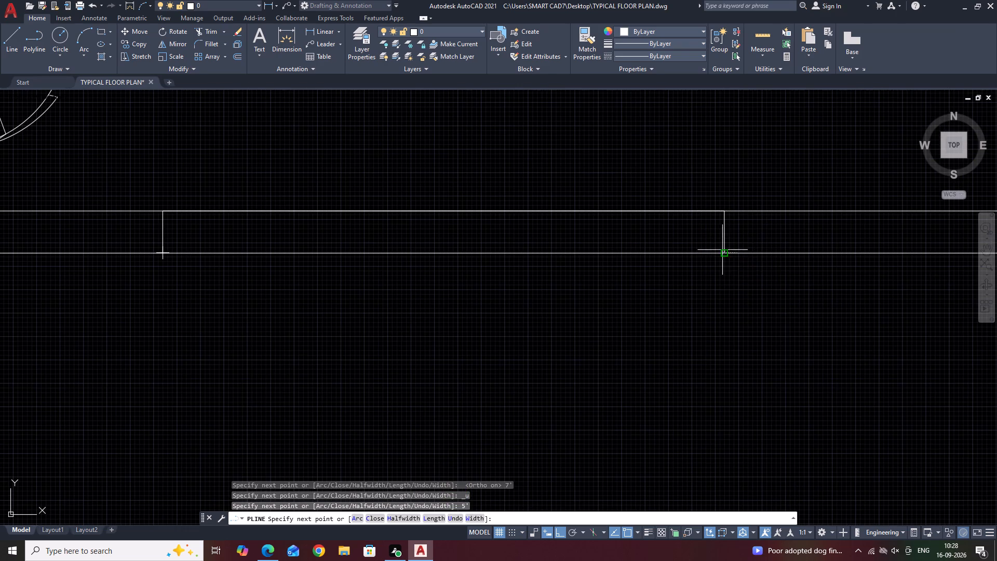
{"action": "scroll", "coordinate": [717, 235], "scroll_direction": "down", "scroll_amount": 2}
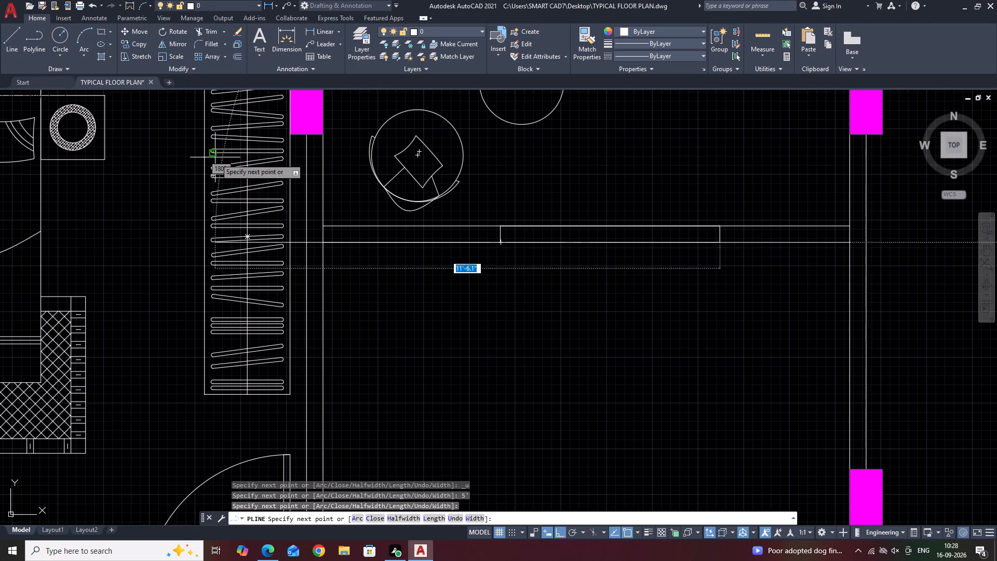
{"action": "left_click", "coordinate": [501, 244]}
{"action": "key", "text": "Escape"}
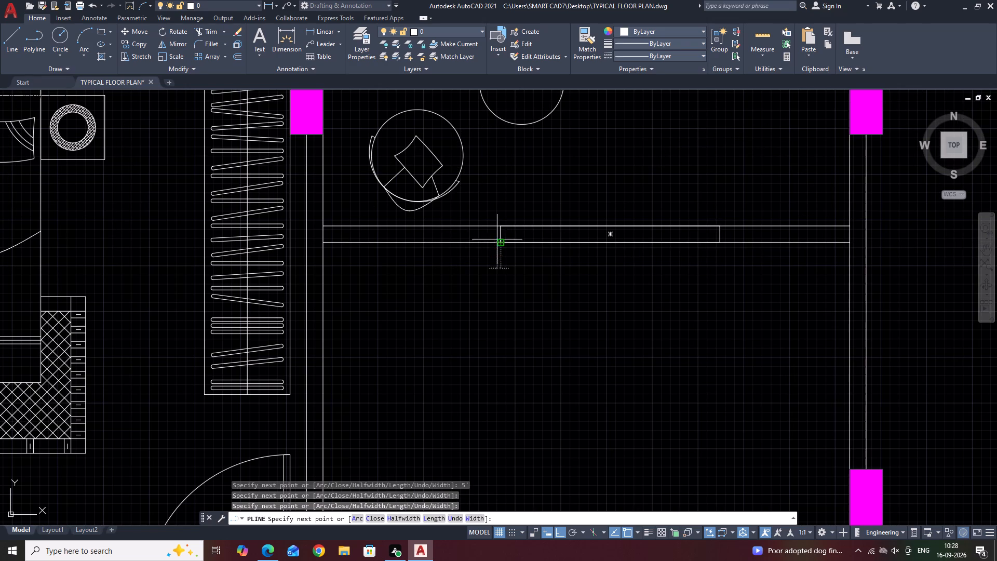
Draw a line from the midpoint of the opening's west end to its centre and down to the wall's south face.
{"action": "middle_click_drag", "start_coordinate": [528, 230], "coordinate": [527, 250]}
{"action": "scroll", "coordinate": [527, 250], "scroll_direction": "down", "scroll_amount": 2}
{"action": "scroll", "coordinate": [518, 254], "scroll_direction": "up", "scroll_amount": 2}
{"action": "middle_click_drag", "start_coordinate": [529, 239], "coordinate": [532, 284]}
{"action": "key", "text": "l"}
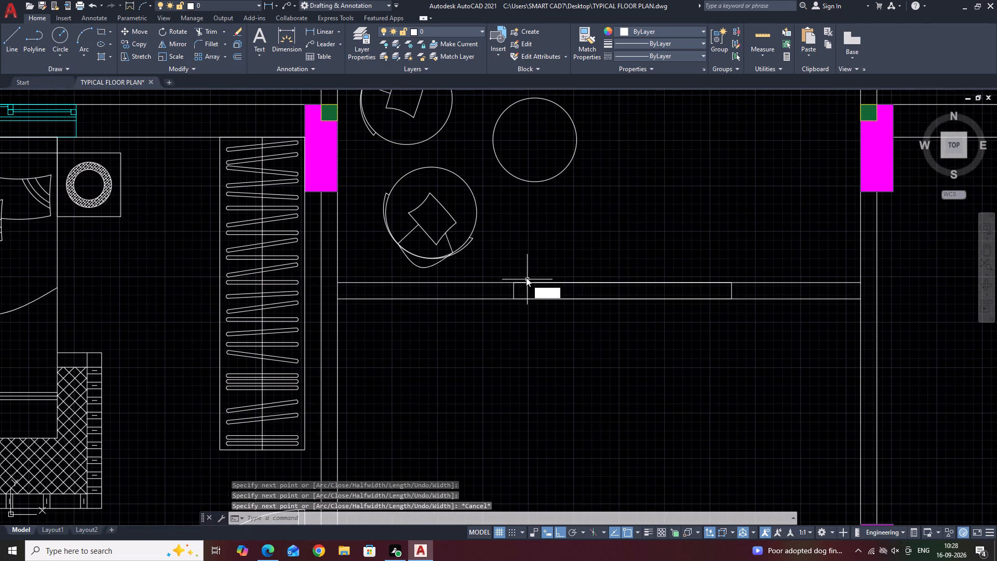
{"action": "key", "text": "space"}
{"action": "middle_click_drag", "start_coordinate": [538, 277], "coordinate": [518, 286]}
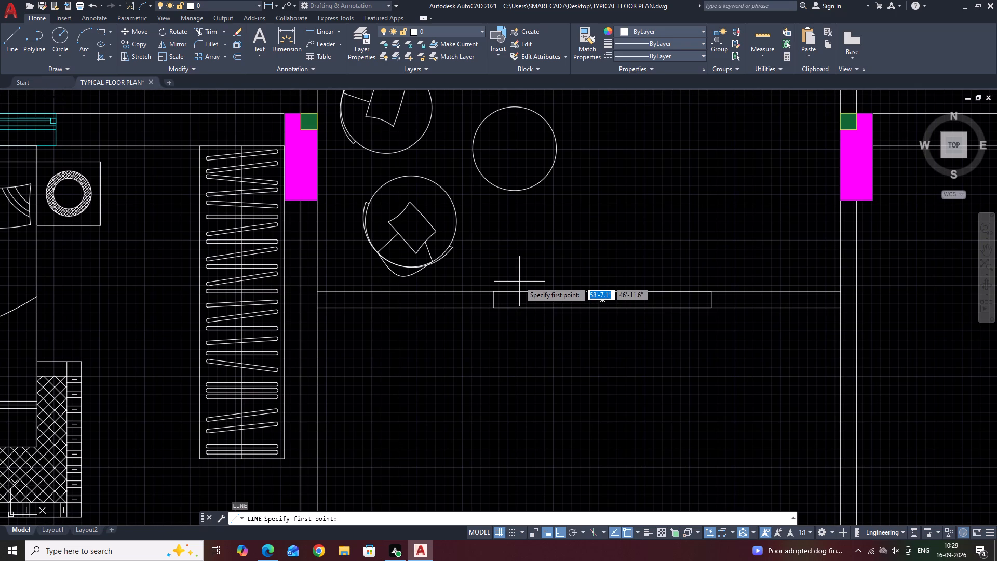
{"action": "scroll", "coordinate": [504, 303], "scroll_direction": "up", "scroll_amount": 1}
{"action": "left_click", "coordinate": [485, 300]}
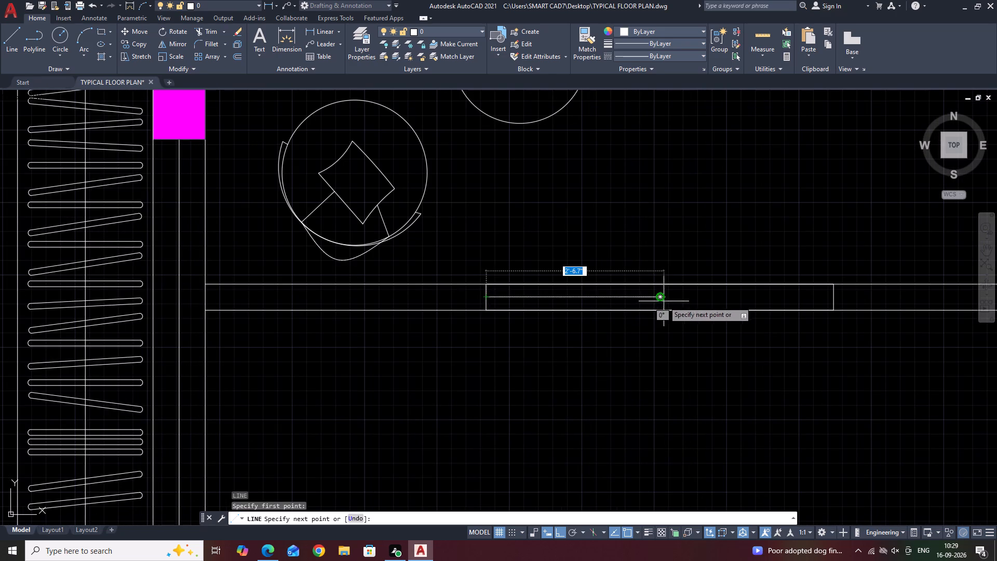
{"action": "left_click", "coordinate": [661, 299]}
{"action": "left_click", "coordinate": [661, 309]}
{"action": "key", "text": "space"}
Draw a line from the midpoint of the opening's north edge down to its centre and east to its end.
{"action": "middle_click_drag", "start_coordinate": [686, 297], "coordinate": [626, 311]}
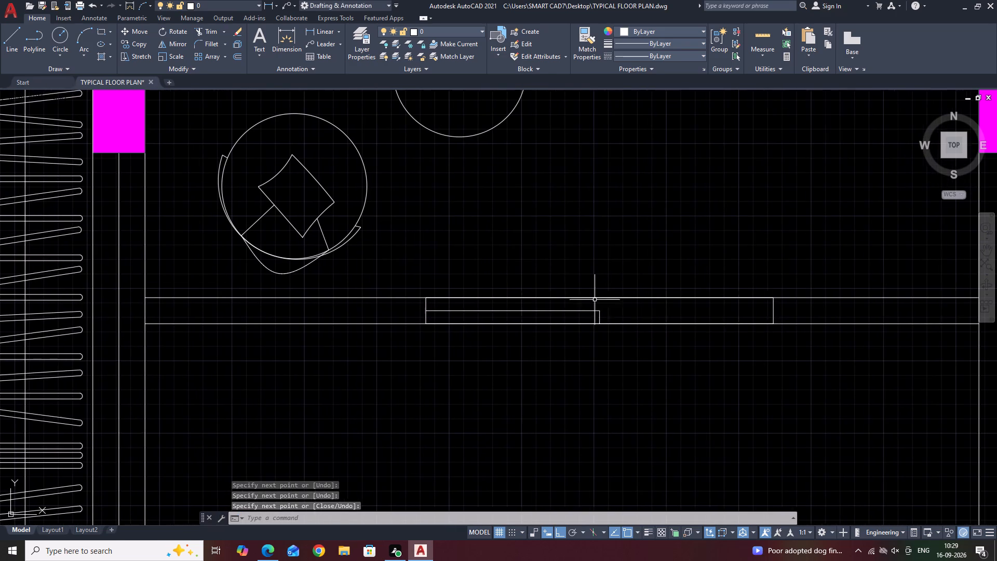
{"action": "key", "text": "space"}
{"action": "left_click", "coordinate": [599, 298]}
{"action": "left_click", "coordinate": [599, 309]}
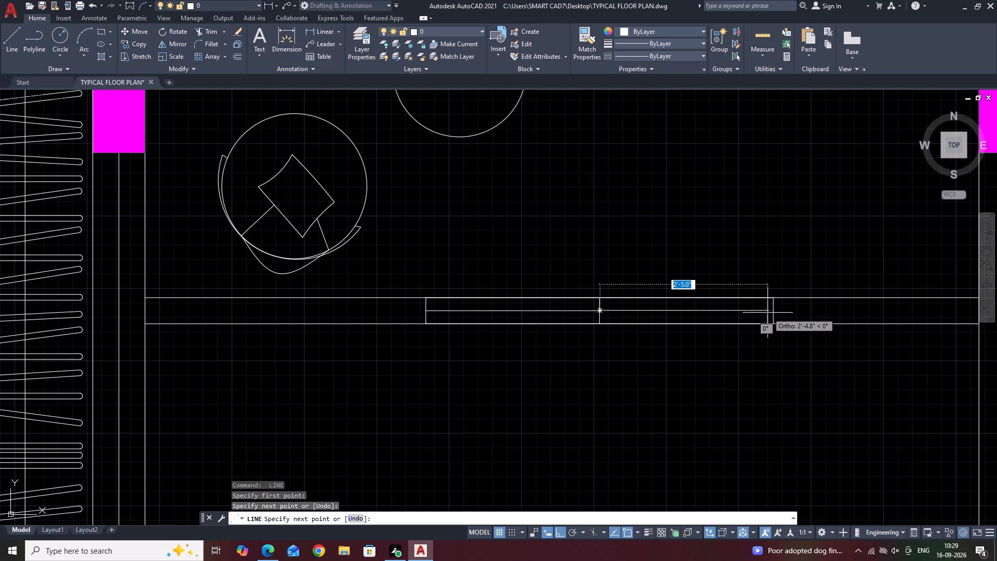
{"action": "left_click", "coordinate": [772, 309]}
{"action": "key", "text": "Escape"}
Define a block named YY from the opening outline and its inner lines.
{"action": "left_click", "coordinate": [411, 269]}
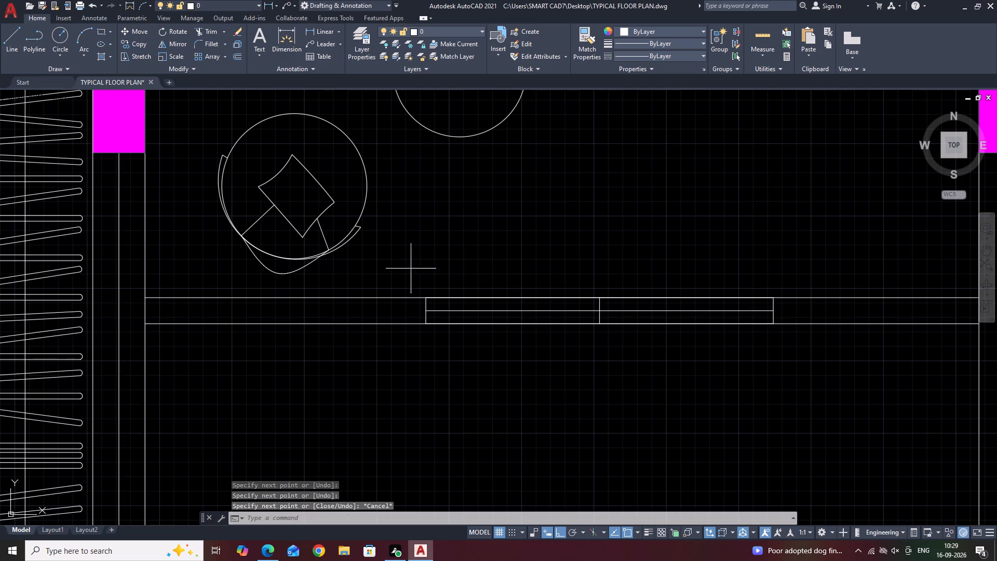
{"action": "left_click", "coordinate": [847, 351]}
{"action": "key", "text": "b"}
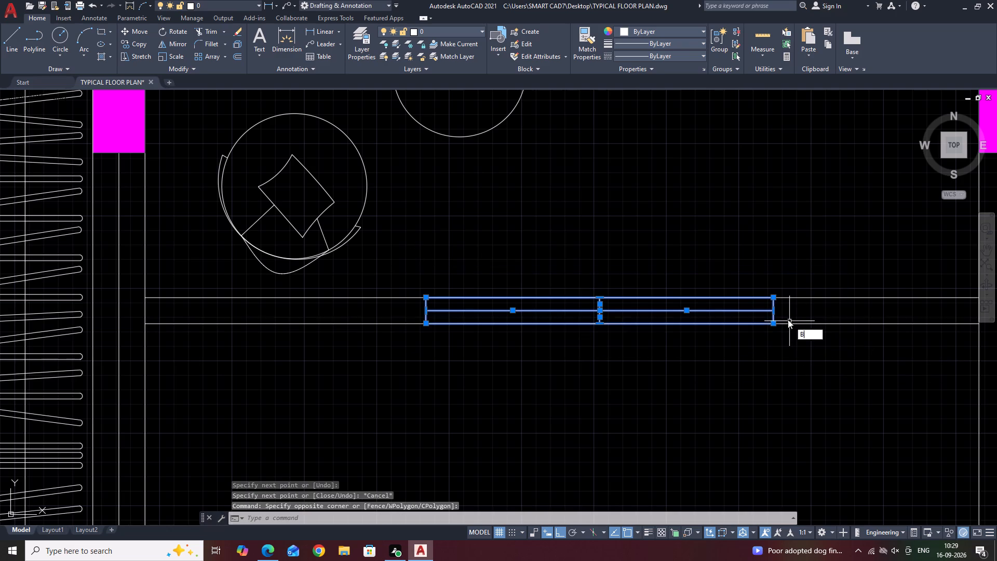
{"action": "key", "text": "space"}
{"action": "key", "text": "y"}
{"action": "key", "text": "y"}
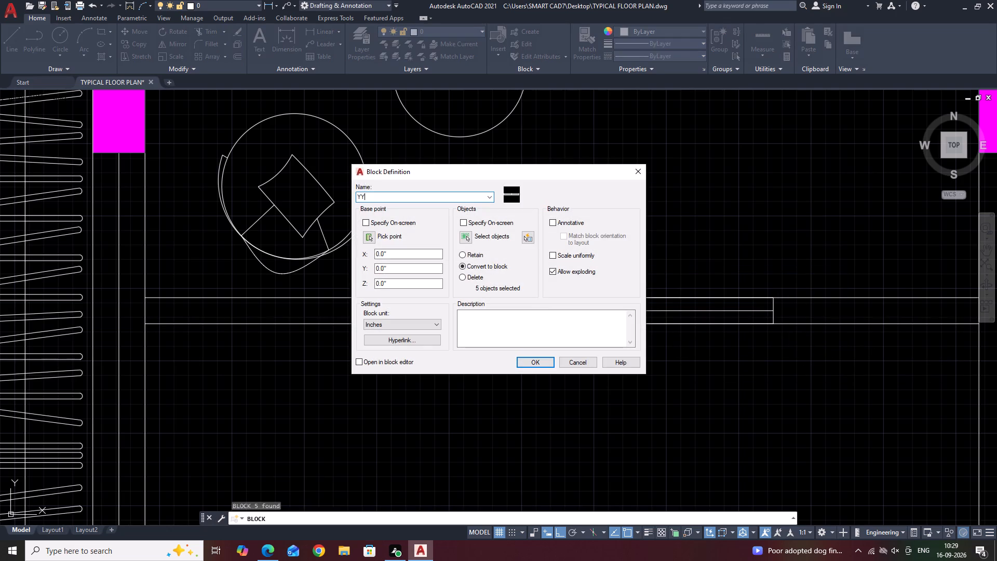
Create block YY from the five selected objects of the sliding door in the wall below the balcony.
{"action": "left_click", "coordinate": [540, 360]}
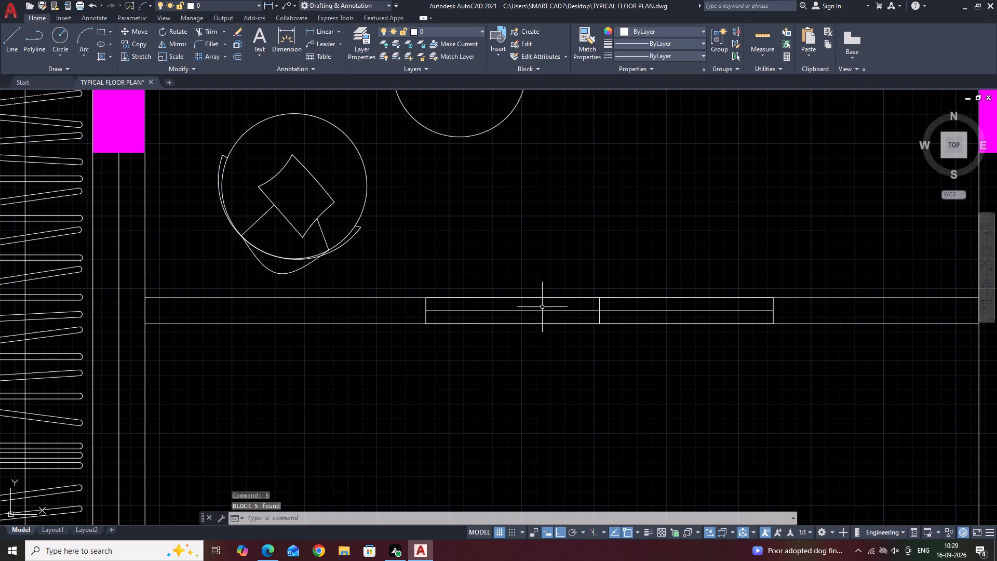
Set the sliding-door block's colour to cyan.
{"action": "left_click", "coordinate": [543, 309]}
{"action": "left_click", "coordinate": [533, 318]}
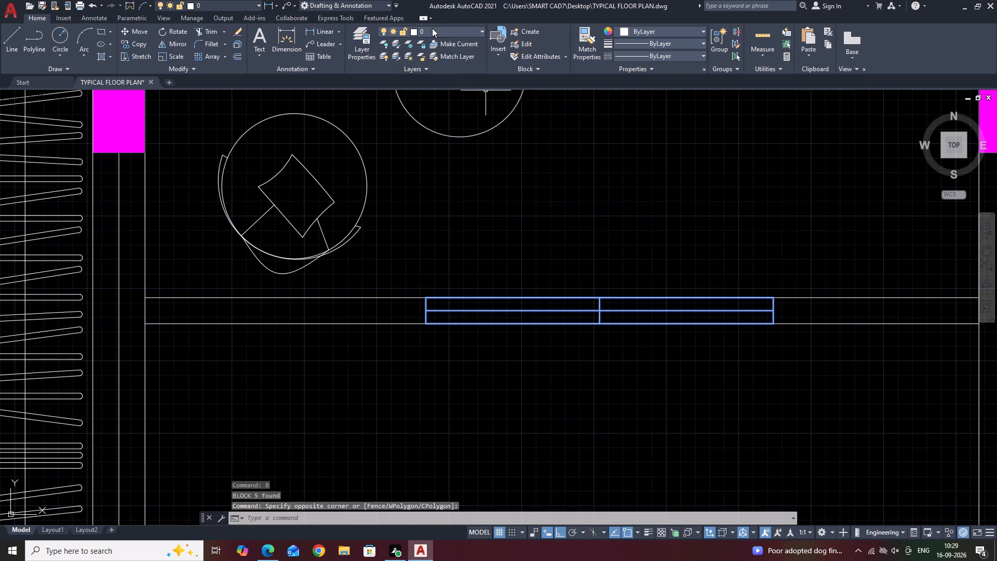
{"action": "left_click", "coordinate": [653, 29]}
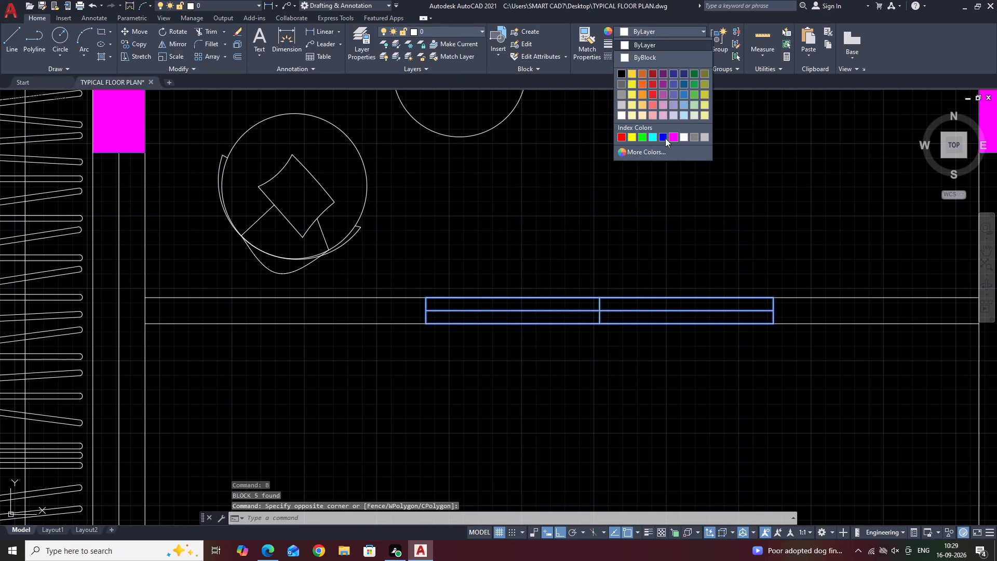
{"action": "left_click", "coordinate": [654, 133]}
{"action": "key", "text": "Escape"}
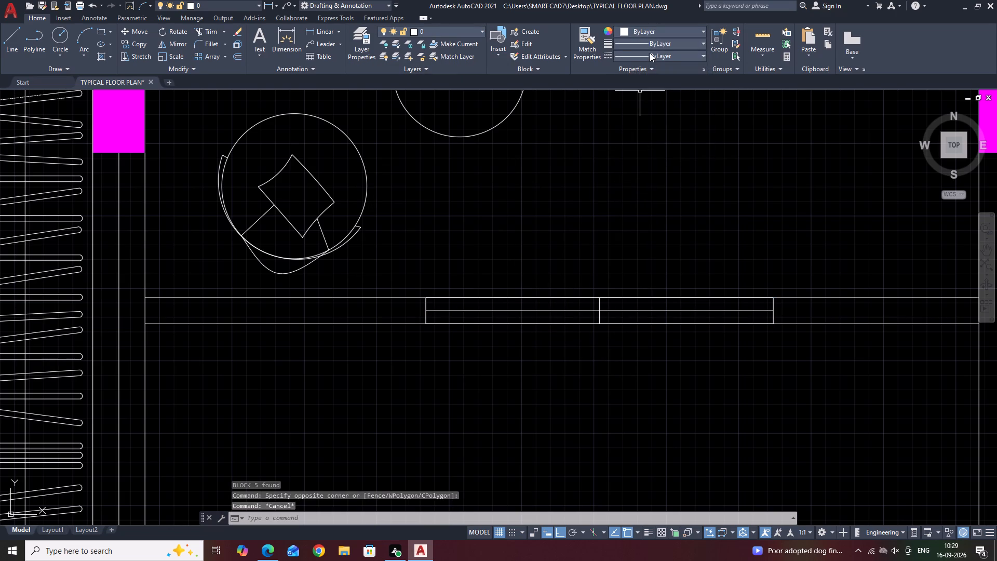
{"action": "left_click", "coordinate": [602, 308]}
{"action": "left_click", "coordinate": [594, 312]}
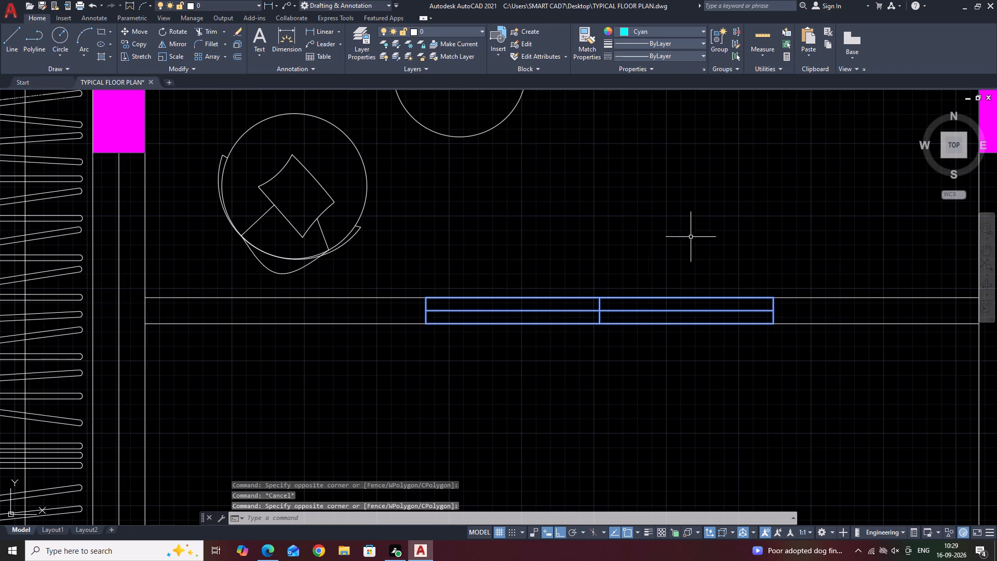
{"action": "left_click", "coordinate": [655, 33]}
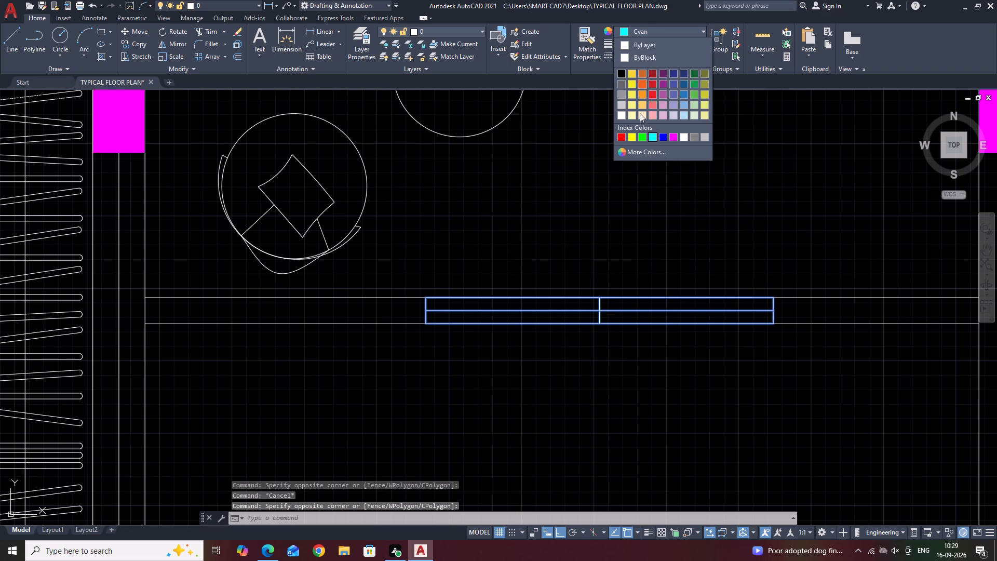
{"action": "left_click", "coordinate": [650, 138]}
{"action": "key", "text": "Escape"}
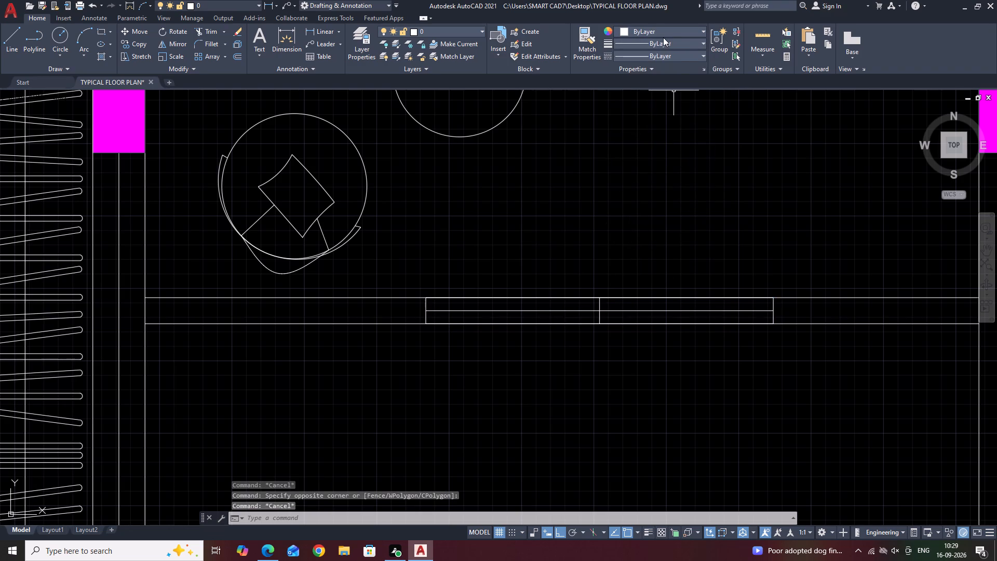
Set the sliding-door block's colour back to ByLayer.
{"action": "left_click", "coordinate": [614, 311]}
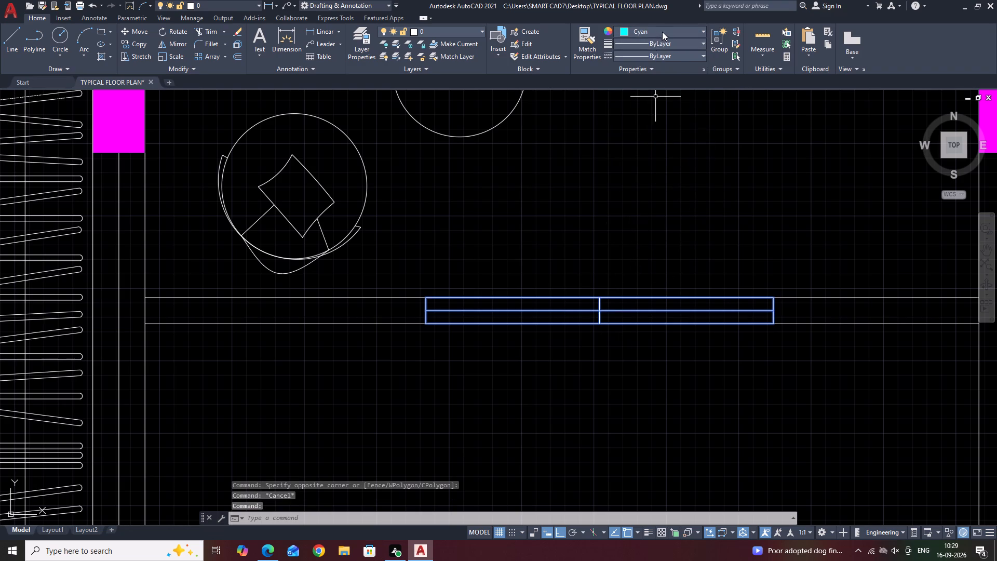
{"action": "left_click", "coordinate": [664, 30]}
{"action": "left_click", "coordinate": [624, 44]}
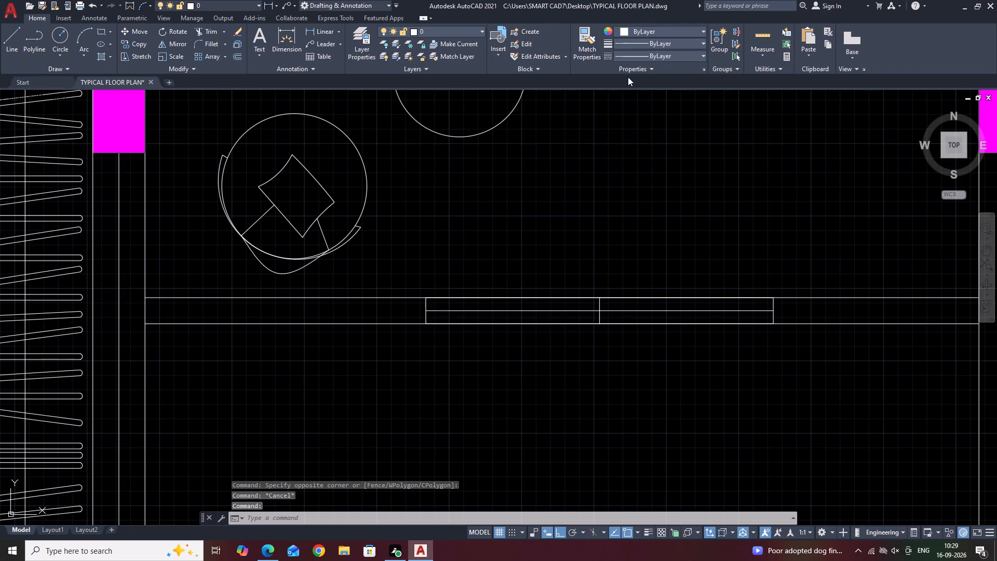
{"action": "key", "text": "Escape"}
Copy the cyan window from the furnished bedroom's north wall to the middle of the northeast room's north wall.
{"action": "scroll", "coordinate": [564, 226], "scroll_direction": "down", "scroll_amount": 3}
{"action": "middle_click_drag", "start_coordinate": [747, 225], "coordinate": [680, 215]}
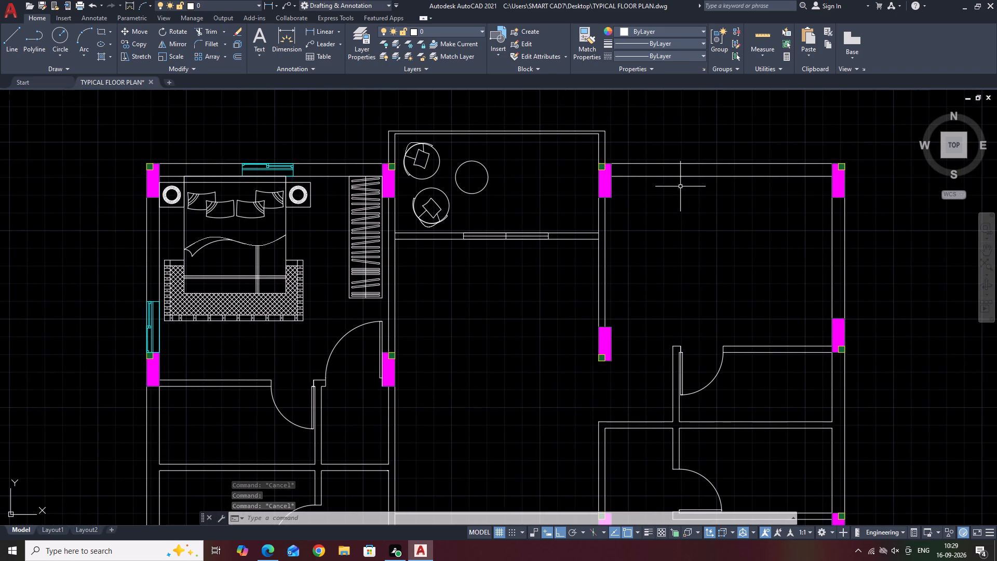
{"action": "scroll", "coordinate": [516, 144], "scroll_direction": "down", "scroll_amount": 1}
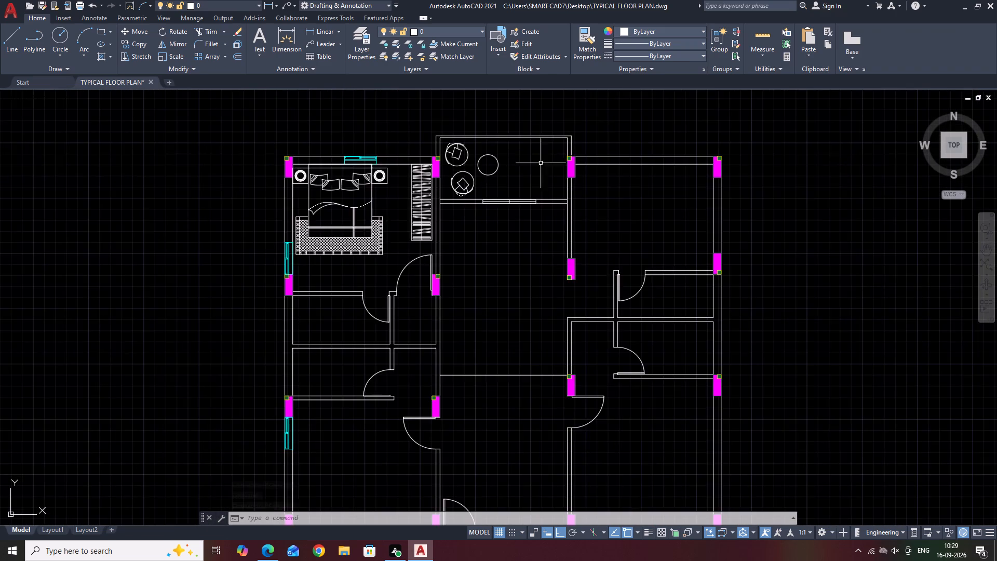
{"action": "scroll", "coordinate": [562, 178], "scroll_direction": "down", "scroll_amount": 1}
{"action": "scroll", "coordinate": [430, 166], "scroll_direction": "up", "scroll_amount": 3}
{"action": "left_click", "coordinate": [498, 173]}
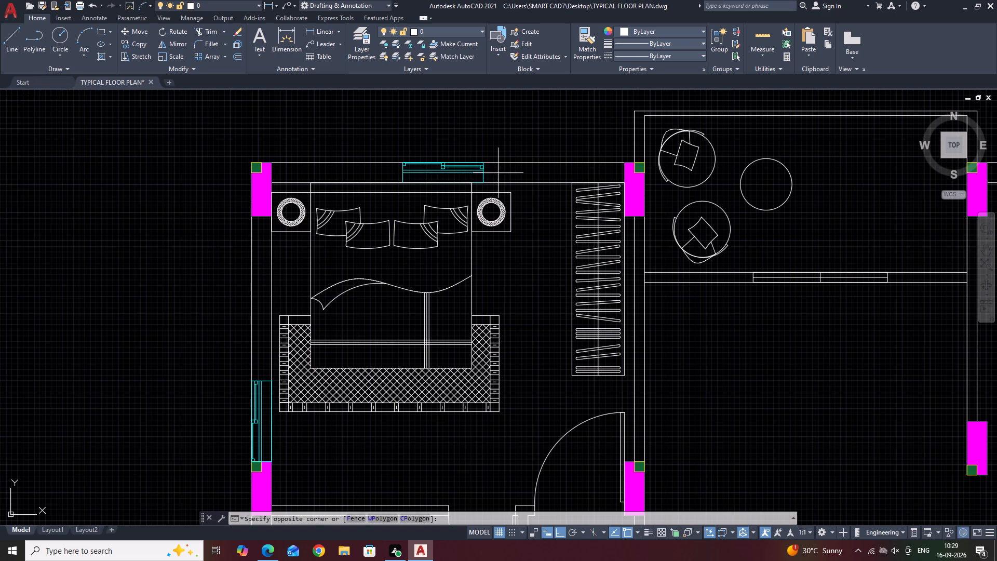
{"action": "left_click", "coordinate": [446, 174]}
{"action": "middle_click_drag", "start_coordinate": [559, 189], "coordinate": [479, 222]}
{"action": "key", "text": "c"}
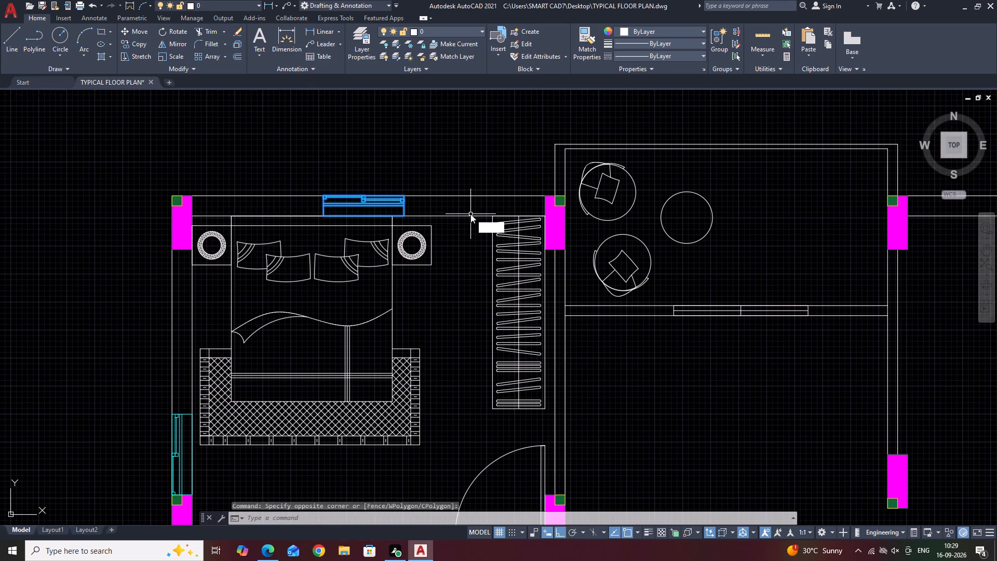
{"action": "key", "text": "o"}
{"action": "key", "text": "space"}
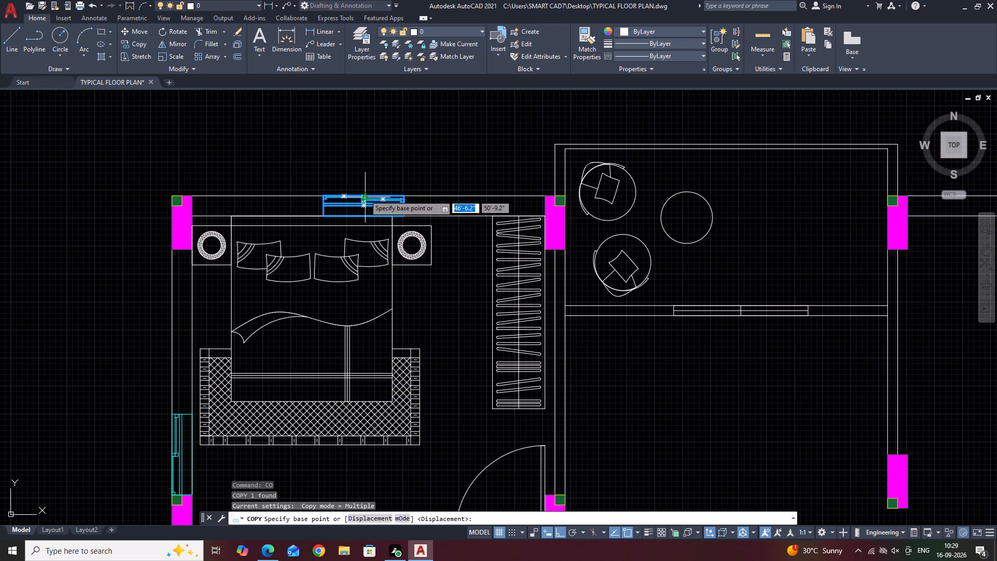
{"action": "left_click", "coordinate": [360, 193]}
{"action": "scroll", "coordinate": [433, 202], "scroll_direction": "down", "scroll_amount": 3}
{"action": "scroll", "coordinate": [574, 203], "scroll_direction": "up", "scroll_amount": 4}
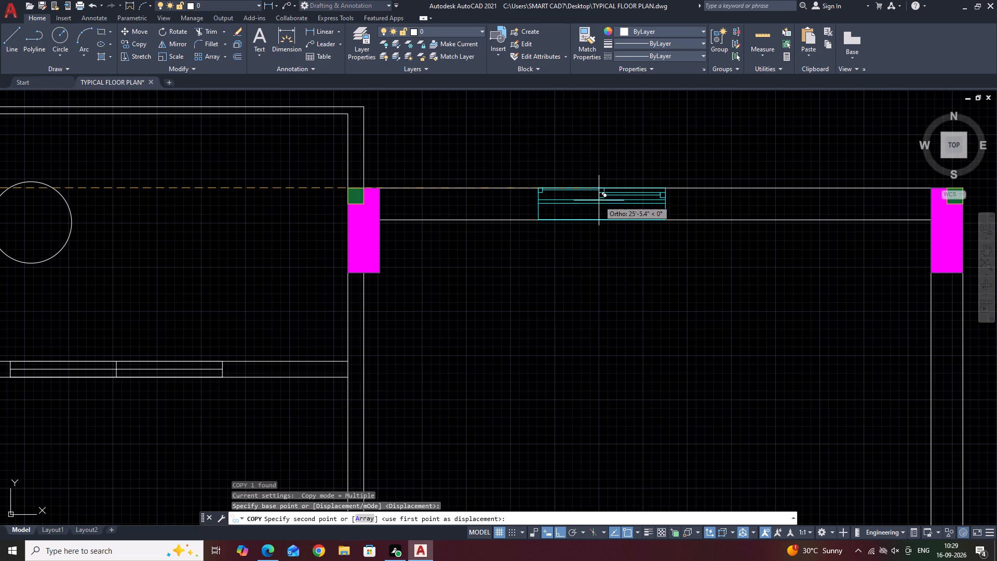
{"action": "left_click", "coordinate": [664, 188]}
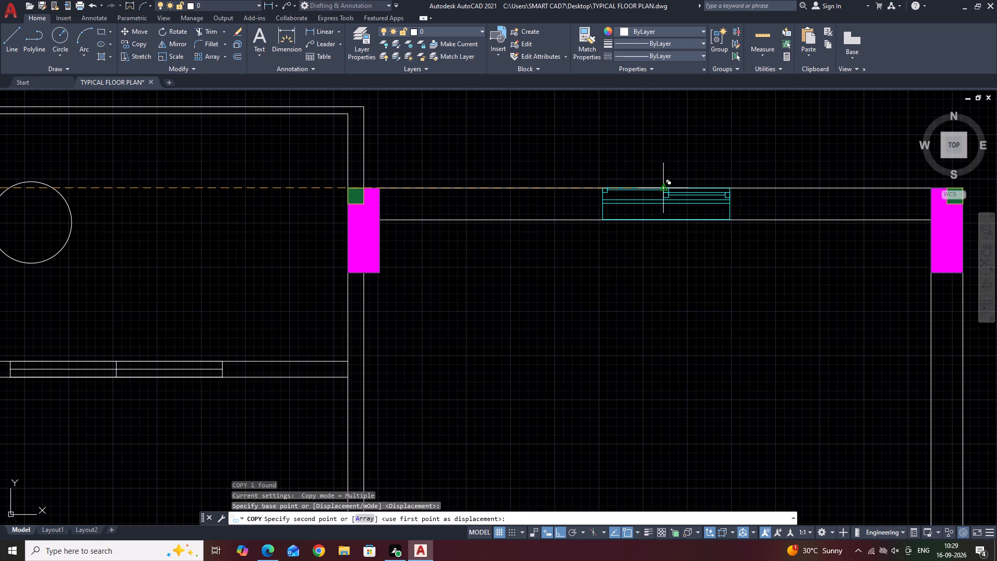
Place another copy of the window freely inside the northeast room.
{"action": "scroll", "coordinate": [548, 197], "scroll_direction": "down", "scroll_amount": 2}
{"action": "key", "text": "F8"}
{"action": "middle_click_drag", "start_coordinate": [636, 273], "coordinate": [636, 277]}
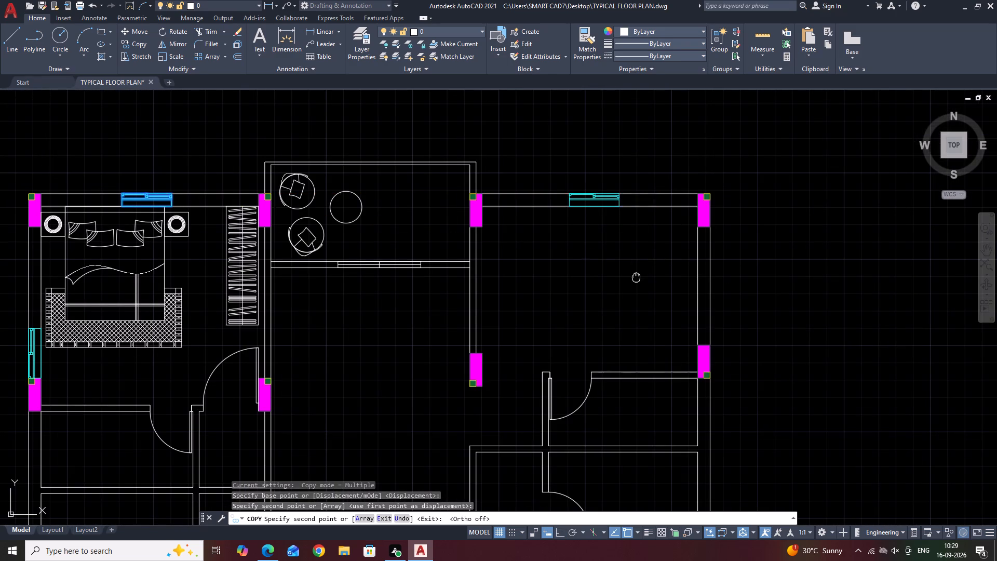
{"action": "middle_click_drag", "start_coordinate": [636, 277], "coordinate": [636, 310]}
{"action": "scroll", "coordinate": [634, 302], "scroll_direction": "up", "scroll_amount": 2}
{"action": "left_click", "coordinate": [661, 284]}
{"action": "key", "text": "Escape"}
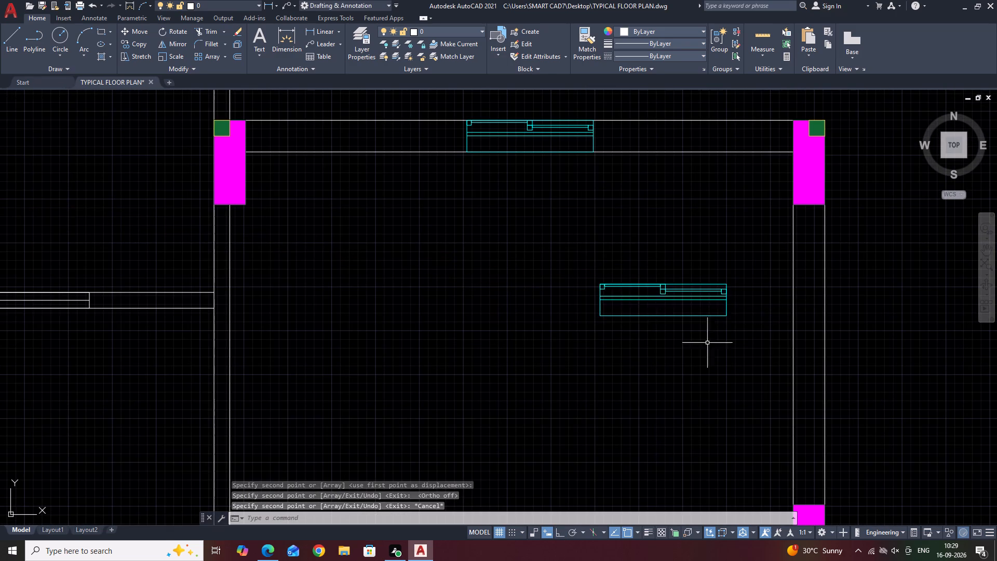
Rotate the loose window copy 90° clockwise about its middle so it stands vertically.
{"action": "left_click", "coordinate": [739, 269]}
{"action": "left_click_drag", "start_coordinate": [696, 341], "coordinate": [695, 352]}
{"action": "key", "text": "r"}
{"action": "key", "text": "o"}
{"action": "key", "text": "space"}
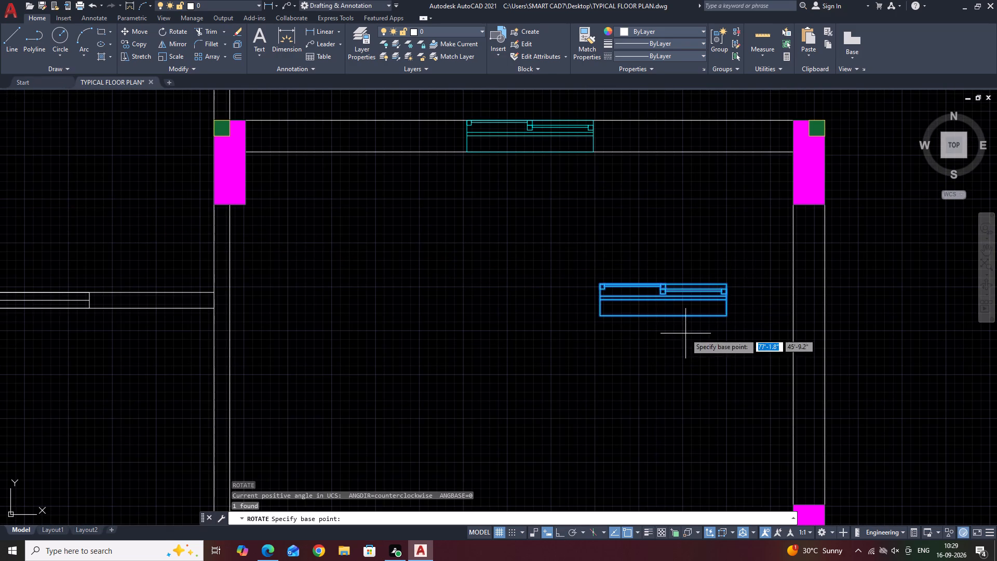
{"action": "left_click", "coordinate": [662, 299]}
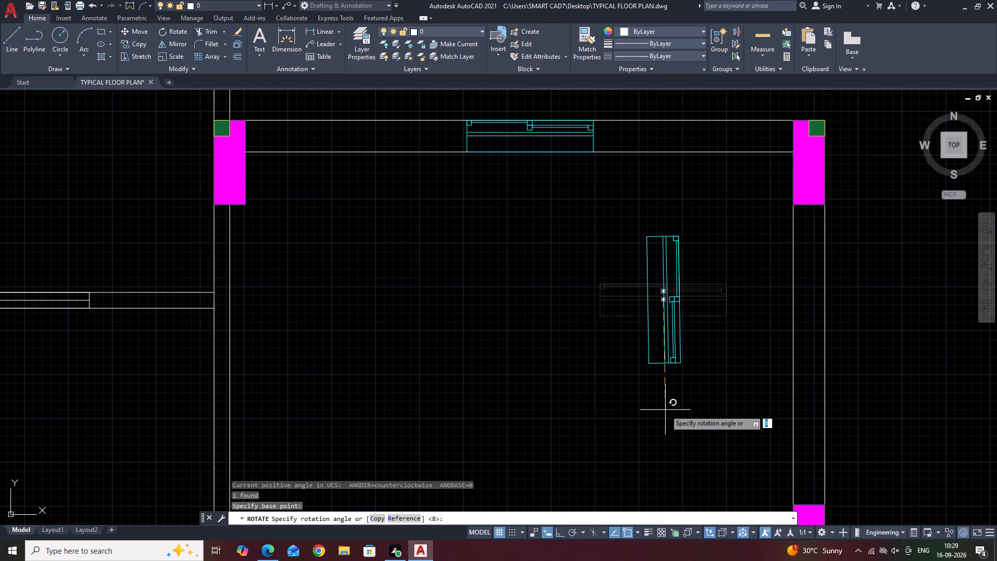
{"action": "key", "text": "F8"}
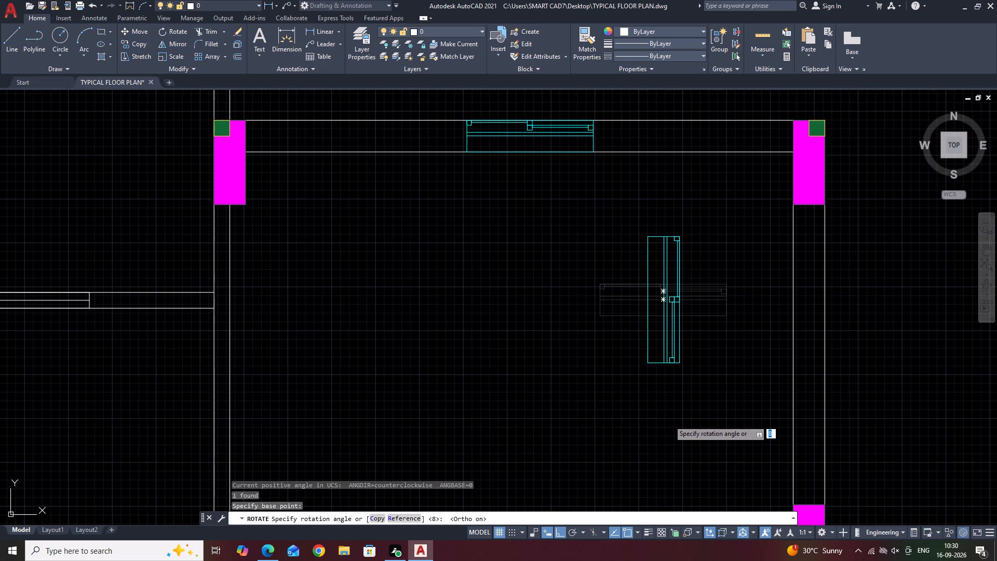
{"action": "left_click", "coordinate": [669, 420]}
Move the vertical window from its outer midpoint onto the northeast room's east wall, between the two columns.
{"action": "left_click_drag", "start_coordinate": [713, 286], "coordinate": [706, 289]}
{"action": "left_click_drag", "start_coordinate": [650, 340], "coordinate": [652, 349]}
{"action": "middle_click_drag", "start_coordinate": [745, 292], "coordinate": [573, 308]}
{"action": "key", "text": "m"}
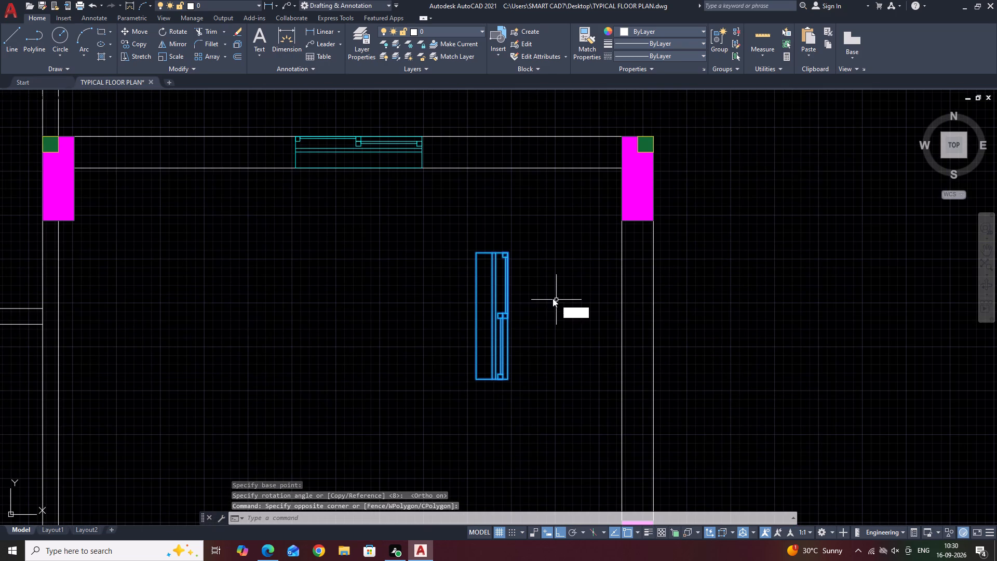
{"action": "key", "text": "space"}
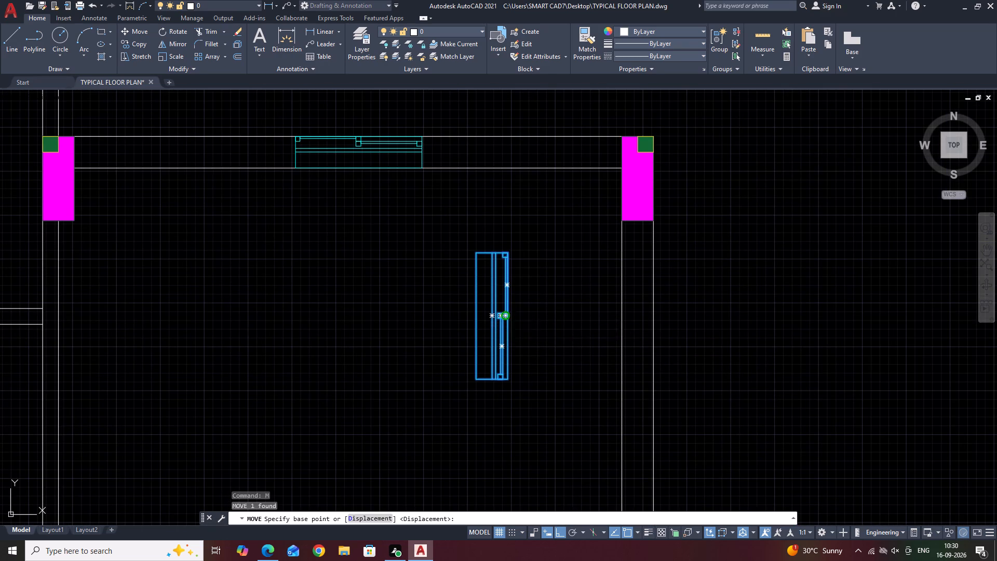
{"action": "left_click", "coordinate": [506, 315]}
{"action": "left_click", "coordinate": [655, 344]}
Move the east-wall window slightly sideways so its outer edge lies flush with the wall's outer line.
{"action": "scroll", "coordinate": [651, 294], "scroll_direction": "down", "scroll_amount": 1}
{"action": "scroll", "coordinate": [641, 296], "scroll_direction": "up", "scroll_amount": 2}
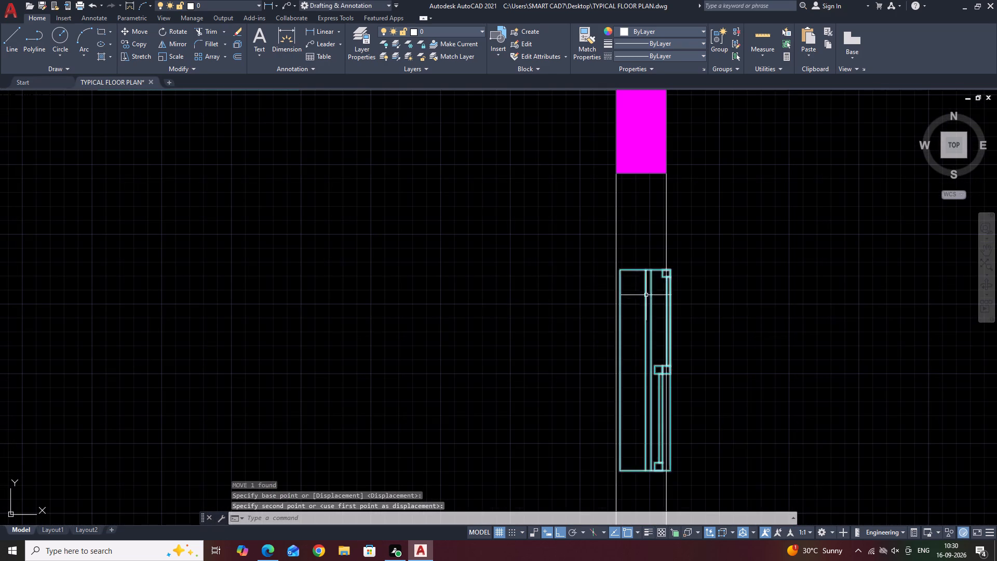
{"action": "left_click", "coordinate": [662, 242]}
{"action": "left_click_drag", "start_coordinate": [632, 297], "coordinate": [634, 304]}
{"action": "middle_click_drag", "start_coordinate": [732, 335], "coordinate": [740, 268]}
{"action": "key", "text": "m"}
{"action": "key", "text": "space"}
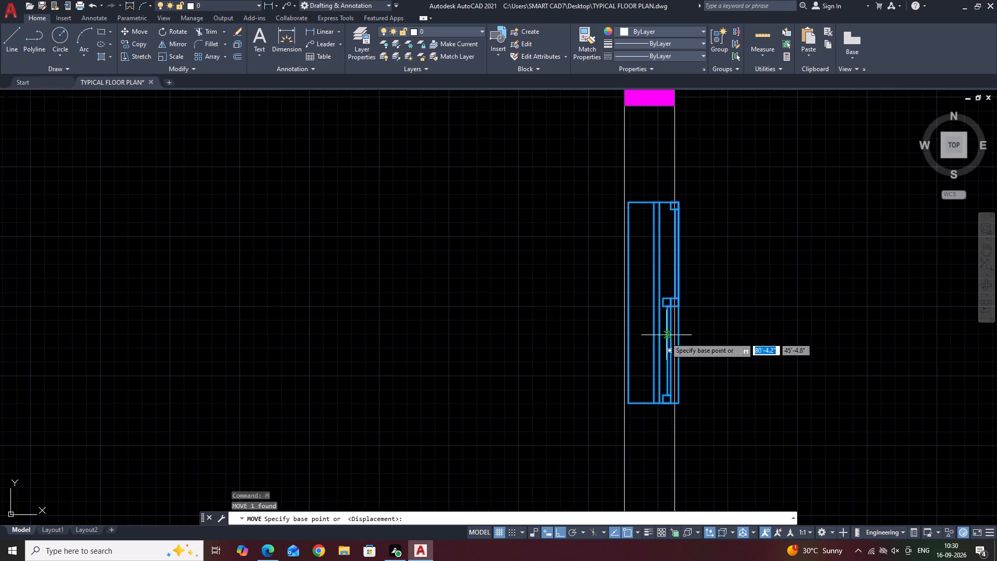
{"action": "left_click", "coordinate": [679, 303]}
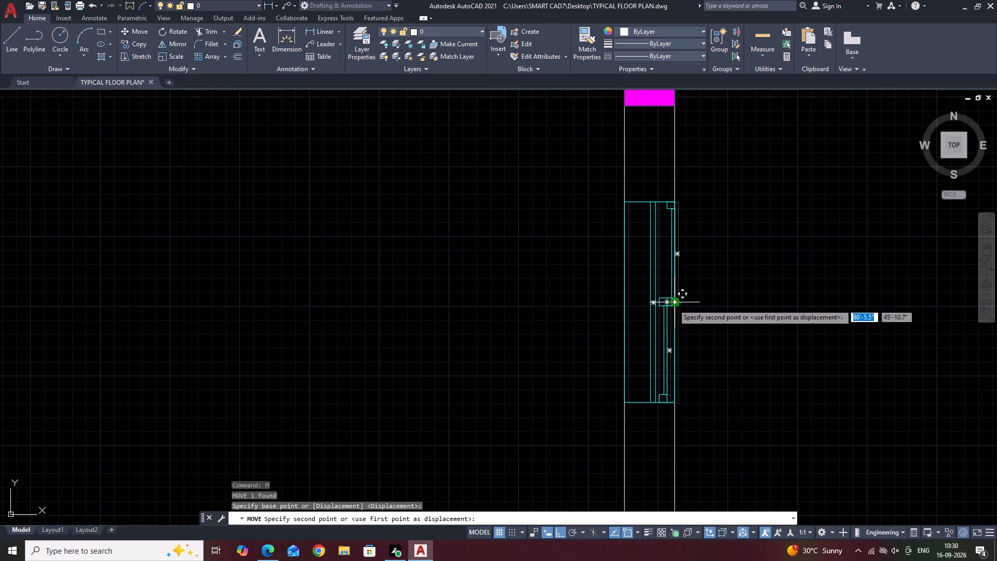
{"action": "left_click", "coordinate": [676, 303]}
Copy the east-wall window down to the southeast room's east wall, just below its upper column.
{"action": "scroll", "coordinate": [642, 208], "scroll_direction": "down", "scroll_amount": 3}
{"action": "middle_click_drag", "start_coordinate": [671, 248], "coordinate": [679, 266]}
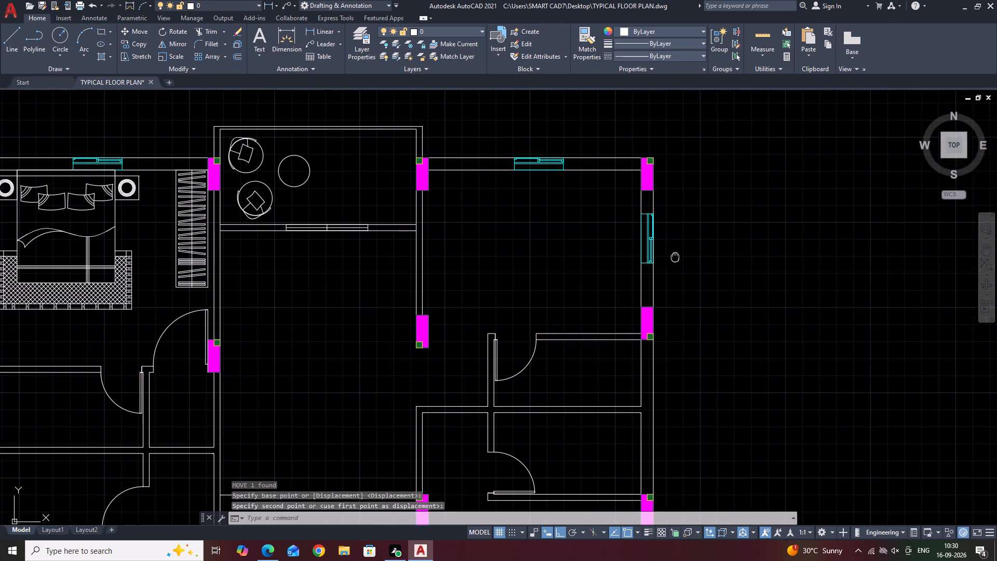
{"action": "middle_click_drag", "start_coordinate": [679, 266], "coordinate": [695, 309]}
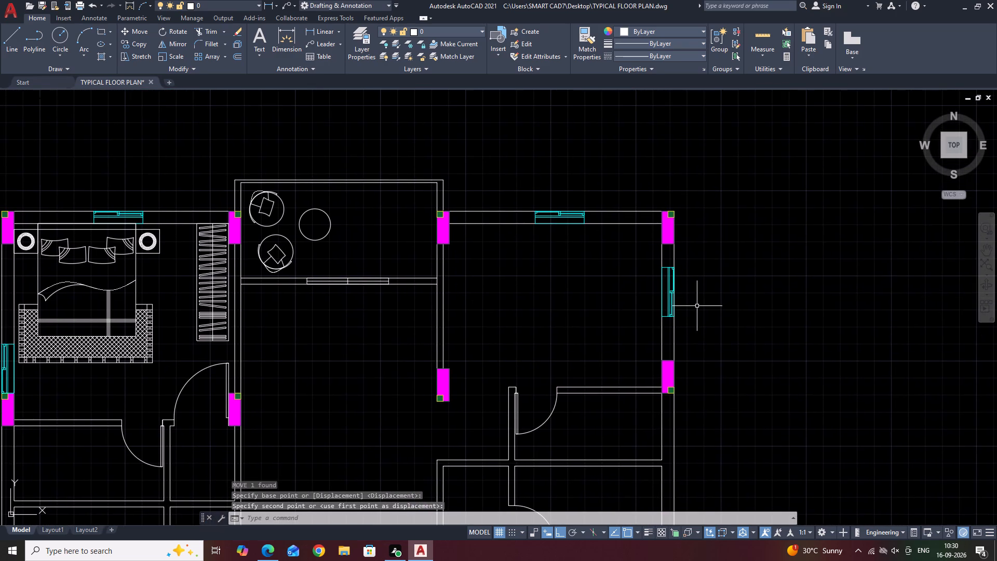
{"action": "middle_click_drag", "start_coordinate": [712, 341], "coordinate": [717, 271]}
{"action": "left_click", "coordinate": [674, 238]}
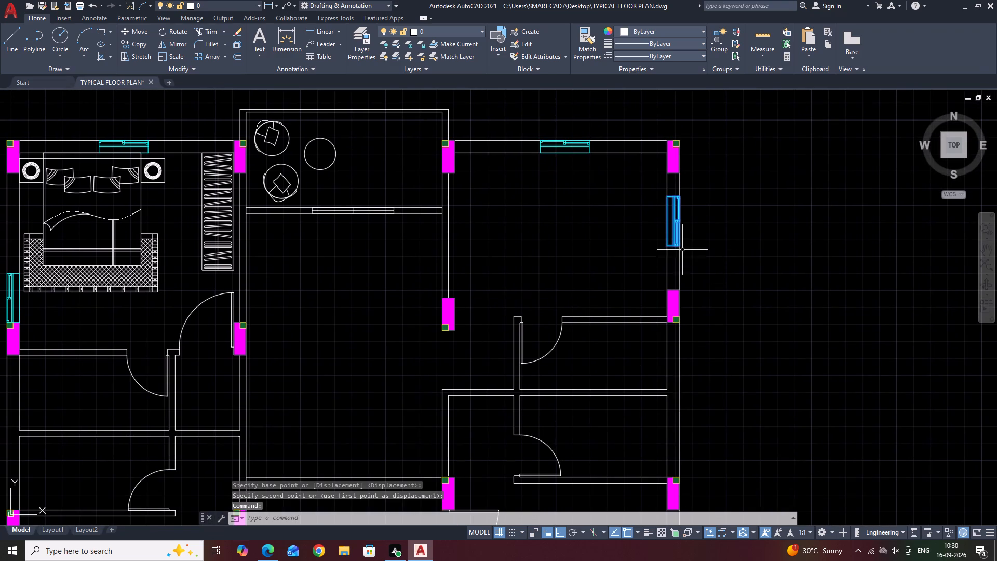
{"action": "middle_click_drag", "start_coordinate": [833, 291], "coordinate": [679, 238]}
{"action": "key", "text": "c"}
{"action": "key", "text": "o"}
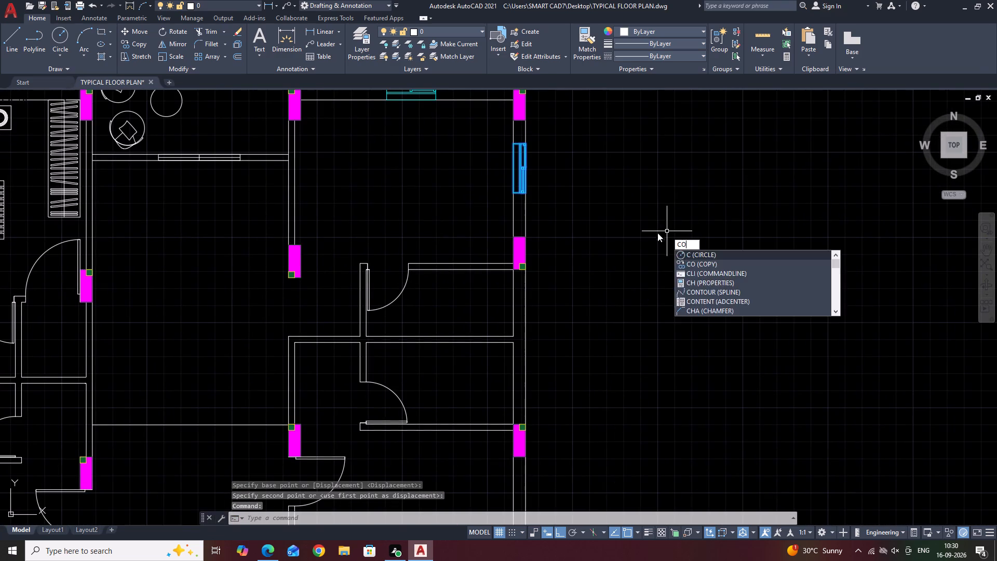
{"action": "key", "text": "space"}
{"action": "left_click", "coordinate": [524, 167]}
{"action": "scroll", "coordinate": [529, 171], "scroll_direction": "down", "scroll_amount": 4}
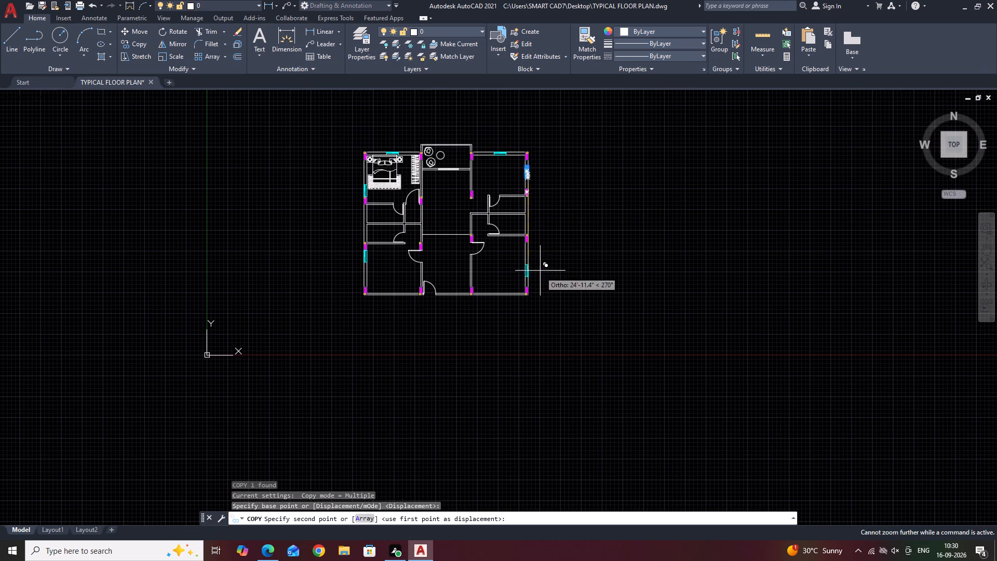
{"action": "scroll", "coordinate": [530, 279], "scroll_direction": "up", "scroll_amount": 2}
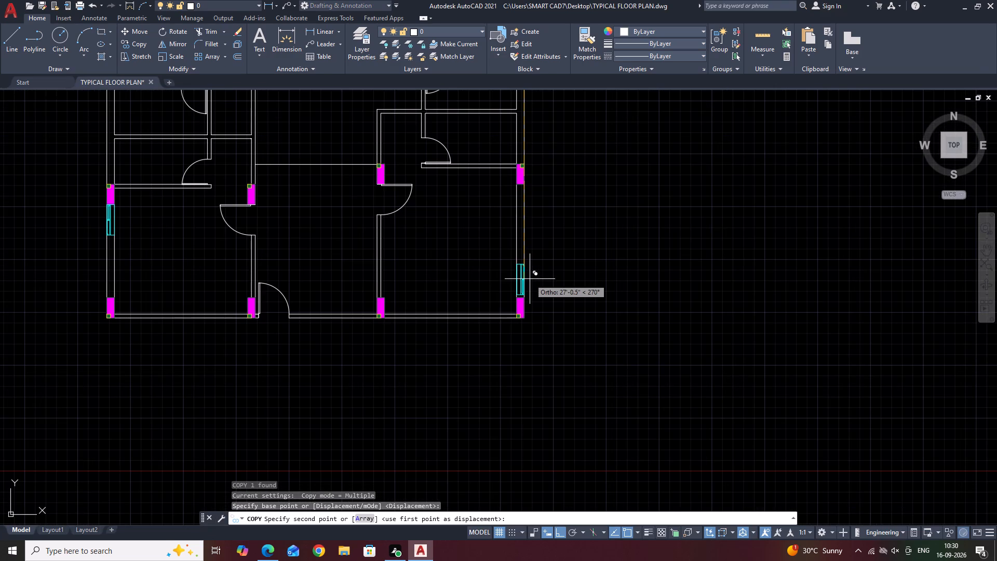
{"action": "left_click", "coordinate": [519, 203]}
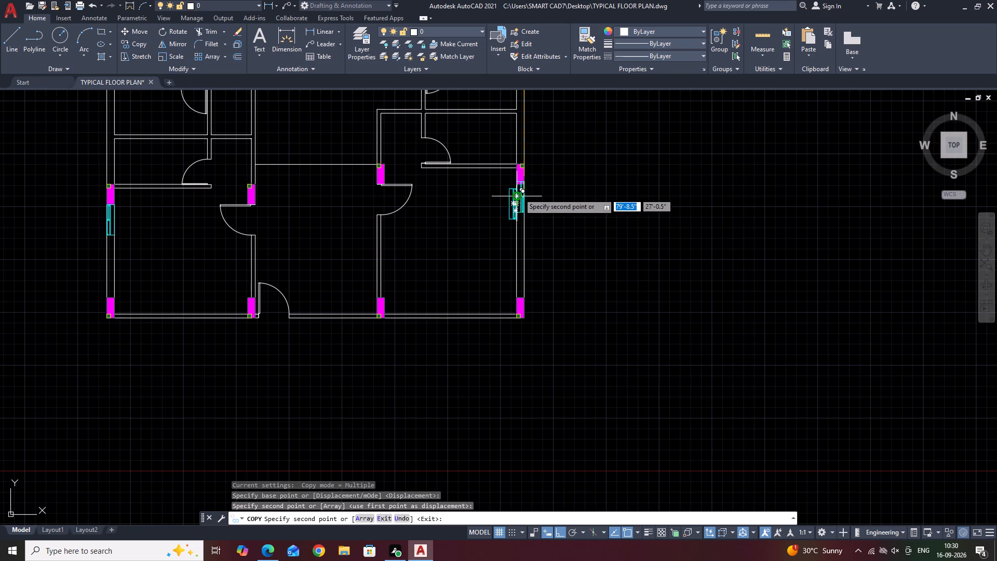
{"action": "scroll", "coordinate": [518, 190], "scroll_direction": "up", "scroll_amount": 2}
{"action": "key", "text": "Escape"}
Move the southeast room's window by its upper outer corner to the column's lower outer corner, fitting it within the wall.
{"action": "scroll", "coordinate": [500, 190], "scroll_direction": "up", "scroll_amount": 1}
{"action": "left_click", "coordinate": [501, 179]}
{"action": "left_click", "coordinate": [489, 202]}
{"action": "middle_click_drag", "start_coordinate": [495, 200], "coordinate": [490, 230]}
{"action": "key", "text": "m"}
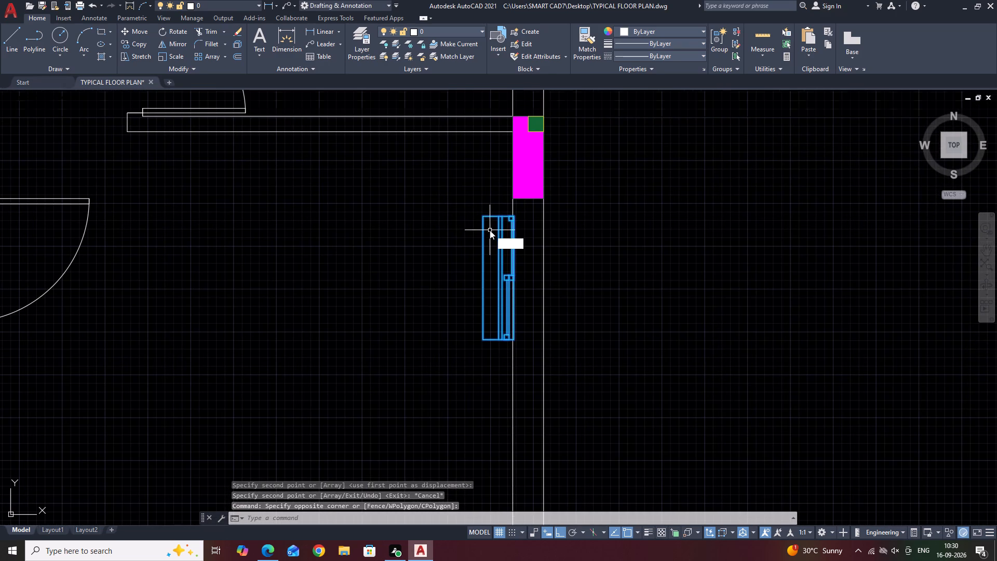
{"action": "key", "text": "space"}
{"action": "left_click", "coordinate": [515, 216]}
{"action": "left_click", "coordinate": [545, 200]}
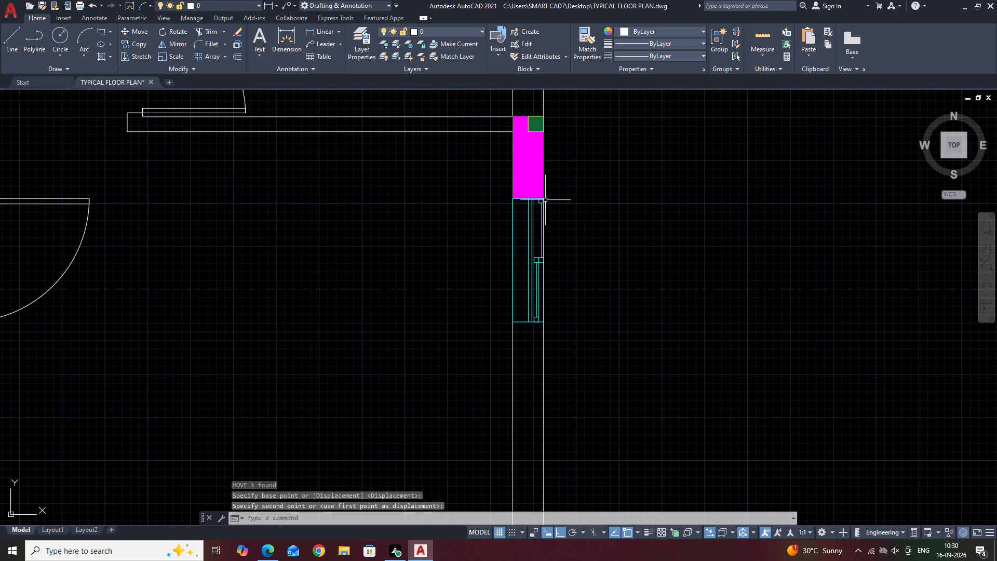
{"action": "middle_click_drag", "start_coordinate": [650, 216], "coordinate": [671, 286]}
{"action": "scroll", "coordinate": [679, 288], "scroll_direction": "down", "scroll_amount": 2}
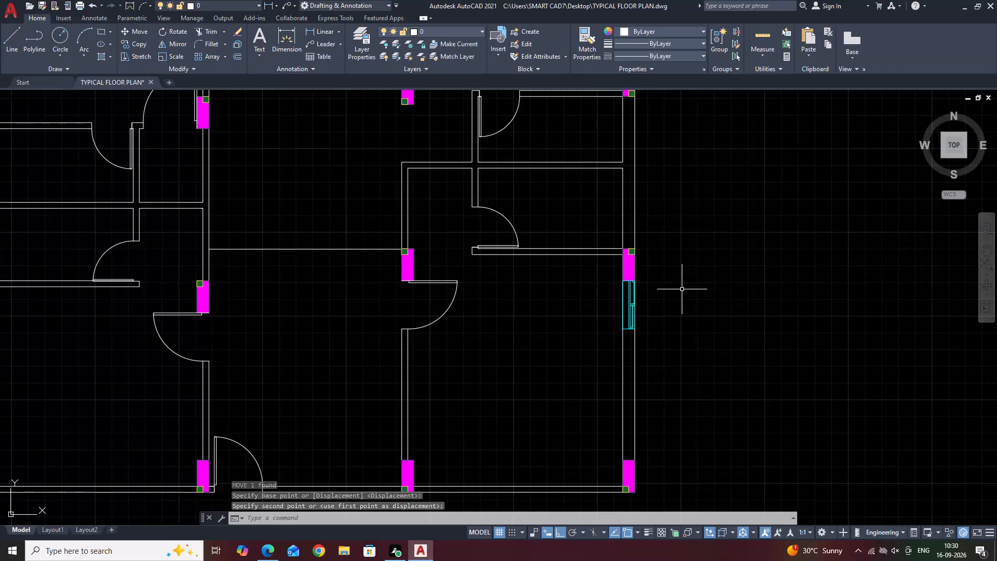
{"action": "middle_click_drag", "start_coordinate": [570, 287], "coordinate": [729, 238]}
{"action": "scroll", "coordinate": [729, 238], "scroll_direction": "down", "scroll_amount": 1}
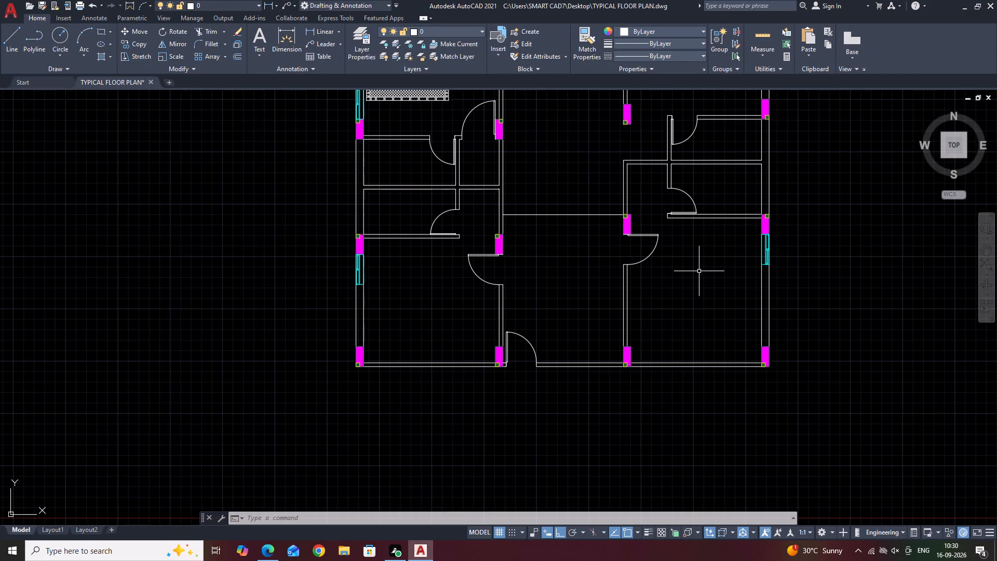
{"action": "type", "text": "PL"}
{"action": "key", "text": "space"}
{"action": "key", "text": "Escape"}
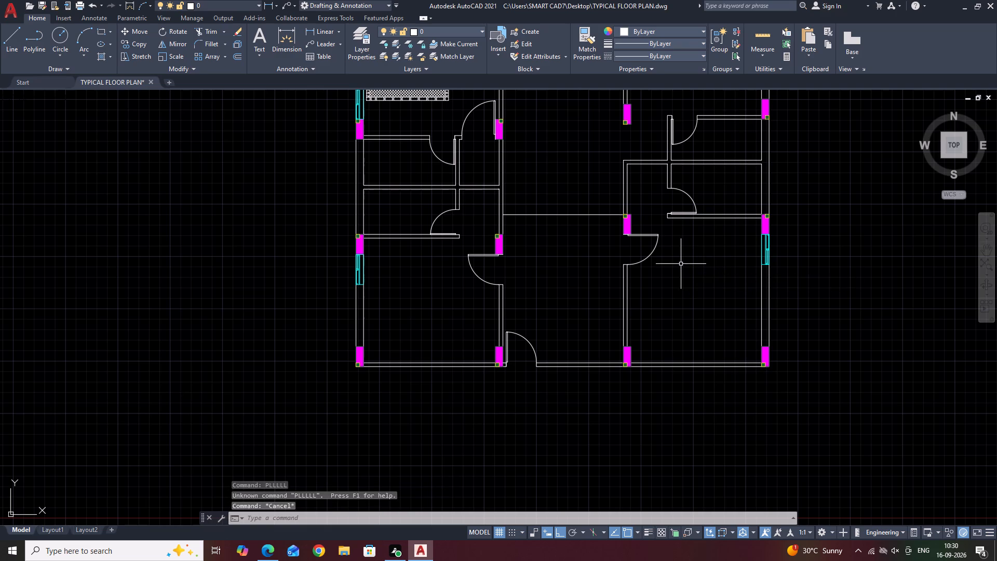
Draw a closed polyline frame 1'5" long across the west outer wall's full thickness, beside the small room just below the northwest bedroom.
{"action": "type", "text": "PL"}
{"action": "key", "text": "space"}
{"action": "middle_click_drag", "start_coordinate": [367, 164], "coordinate": [402, 214]}
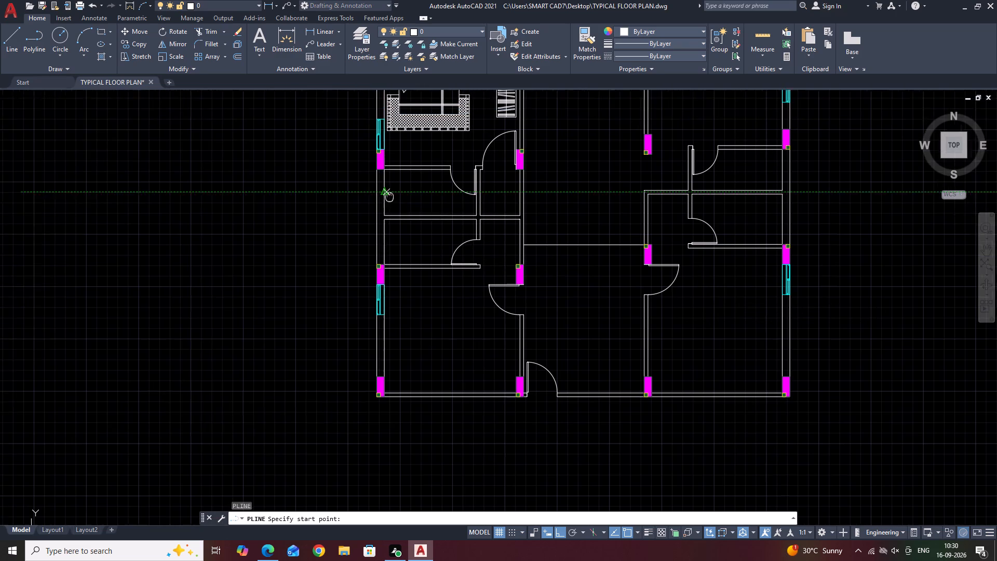
{"action": "middle_click_drag", "start_coordinate": [402, 214], "coordinate": [433, 242]}
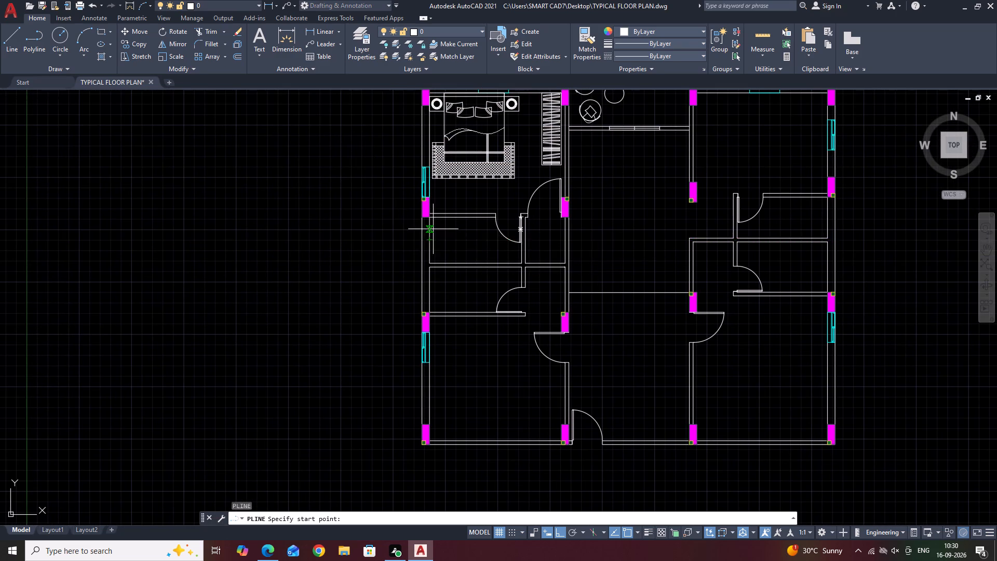
{"action": "scroll", "coordinate": [420, 230], "scroll_direction": "up", "scroll_amount": 3}
{"action": "left_click", "coordinate": [414, 221]}
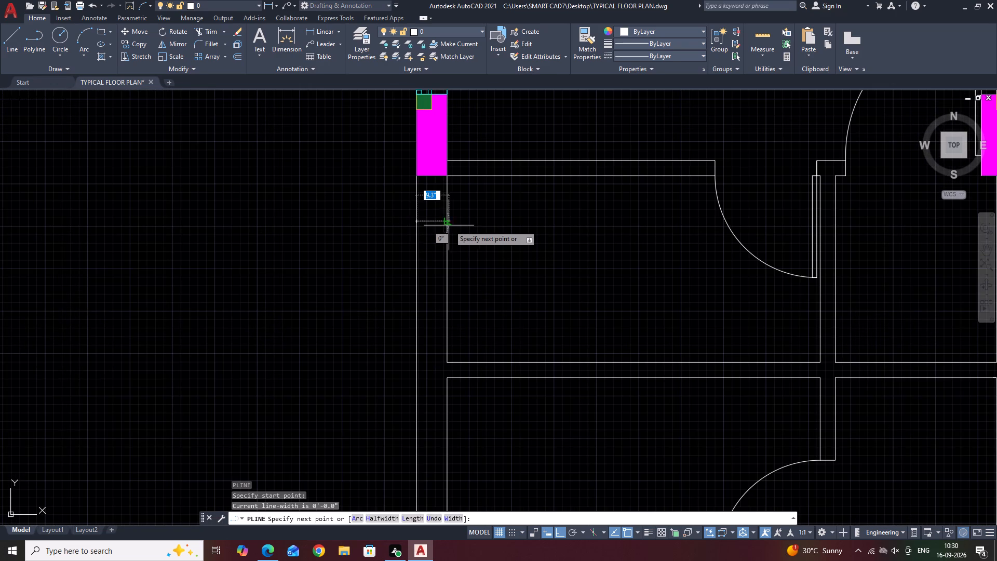
{"action": "left_click", "coordinate": [448, 221]}
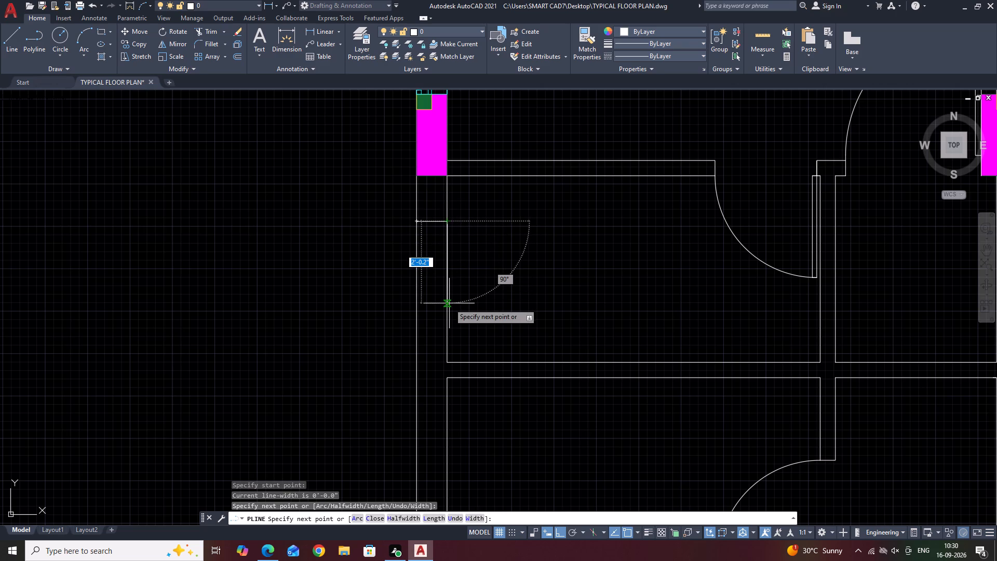
{"action": "type", "text": "1'5"}
{"action": "key", "text": "Return"}
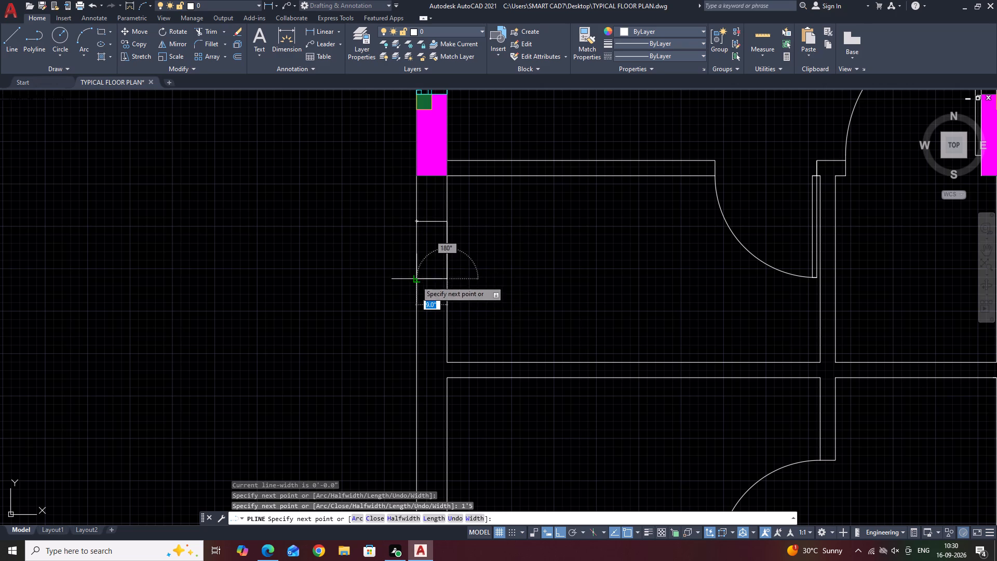
{"action": "left_click", "coordinate": [415, 280]}
{"action": "left_click", "coordinate": [416, 221]}
{"action": "key", "text": "space"}
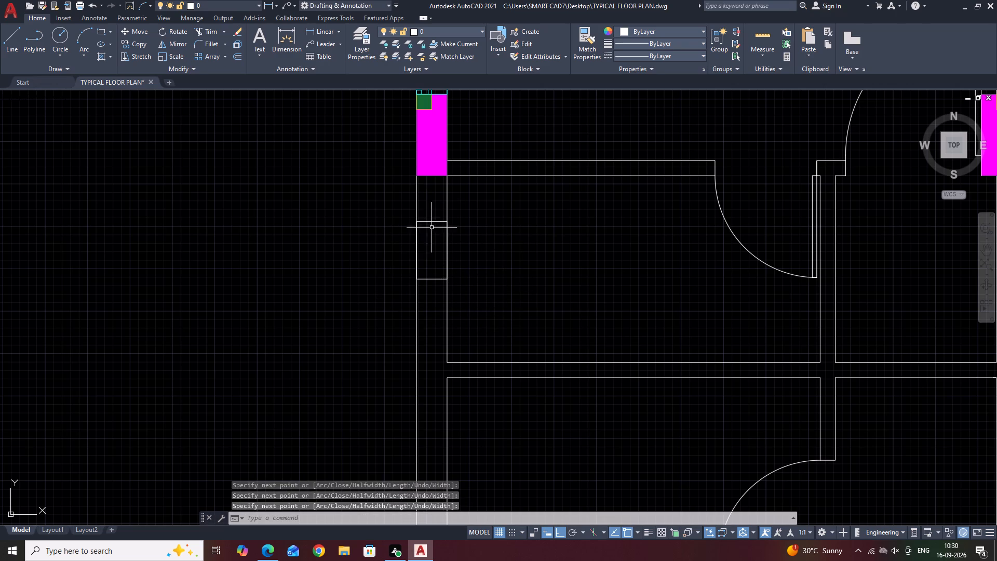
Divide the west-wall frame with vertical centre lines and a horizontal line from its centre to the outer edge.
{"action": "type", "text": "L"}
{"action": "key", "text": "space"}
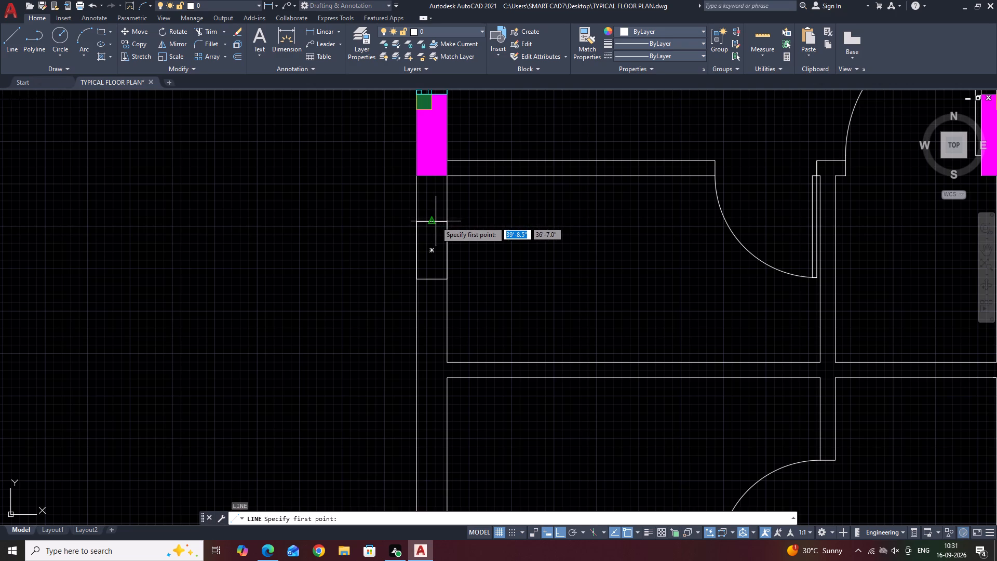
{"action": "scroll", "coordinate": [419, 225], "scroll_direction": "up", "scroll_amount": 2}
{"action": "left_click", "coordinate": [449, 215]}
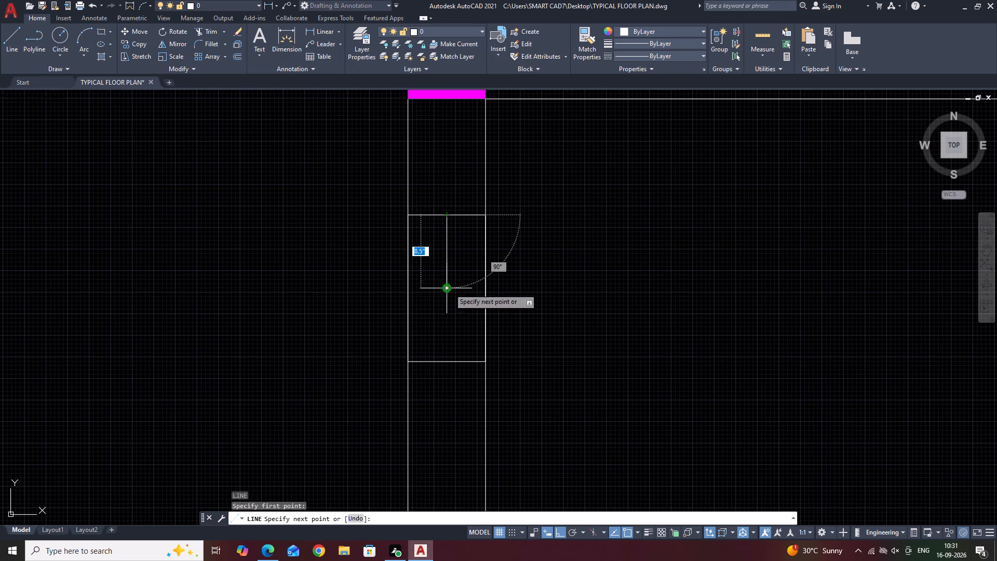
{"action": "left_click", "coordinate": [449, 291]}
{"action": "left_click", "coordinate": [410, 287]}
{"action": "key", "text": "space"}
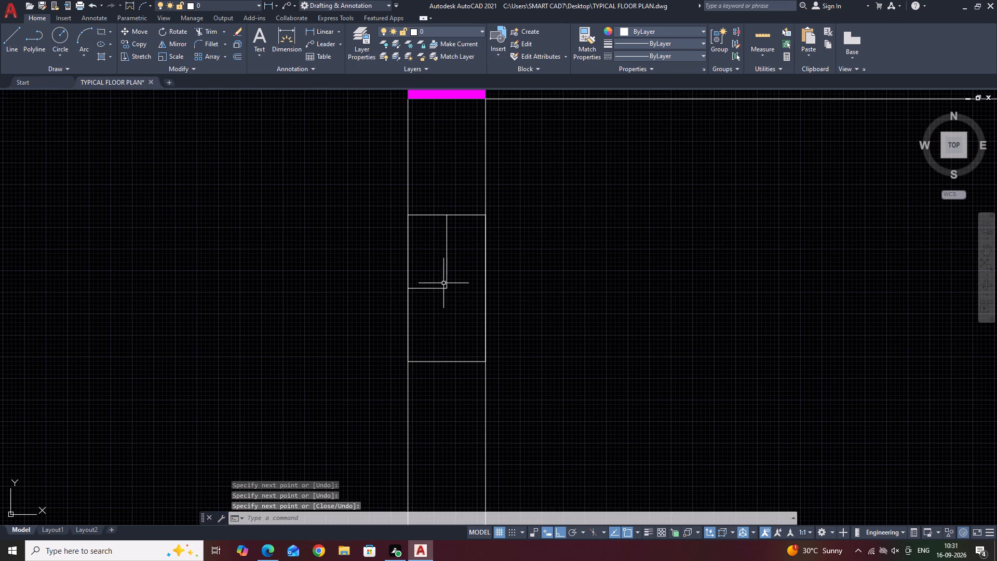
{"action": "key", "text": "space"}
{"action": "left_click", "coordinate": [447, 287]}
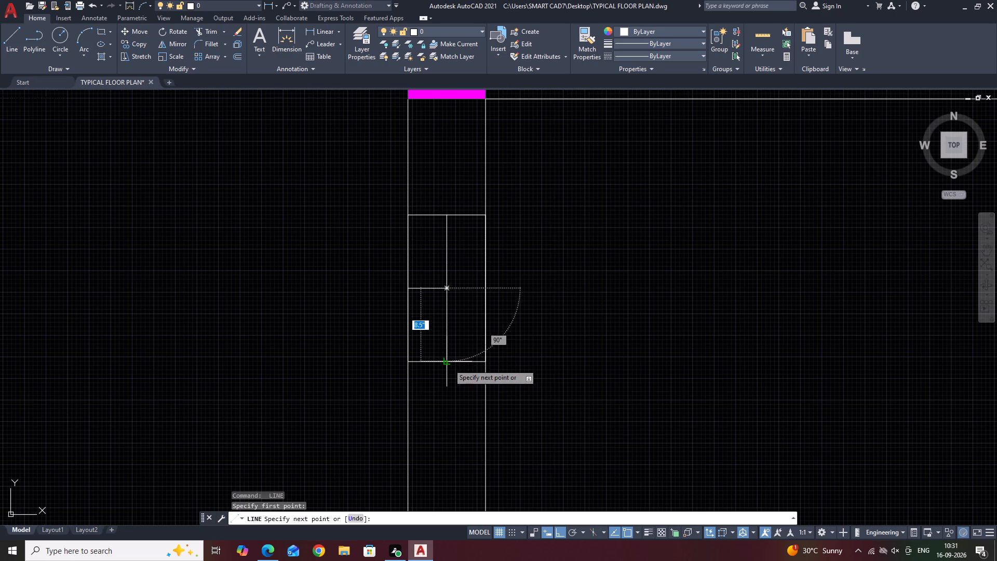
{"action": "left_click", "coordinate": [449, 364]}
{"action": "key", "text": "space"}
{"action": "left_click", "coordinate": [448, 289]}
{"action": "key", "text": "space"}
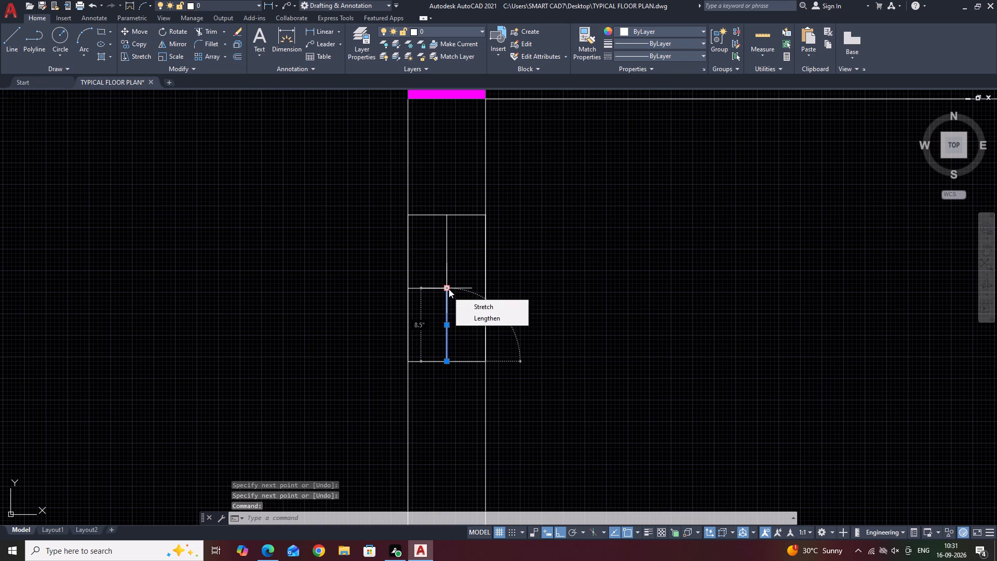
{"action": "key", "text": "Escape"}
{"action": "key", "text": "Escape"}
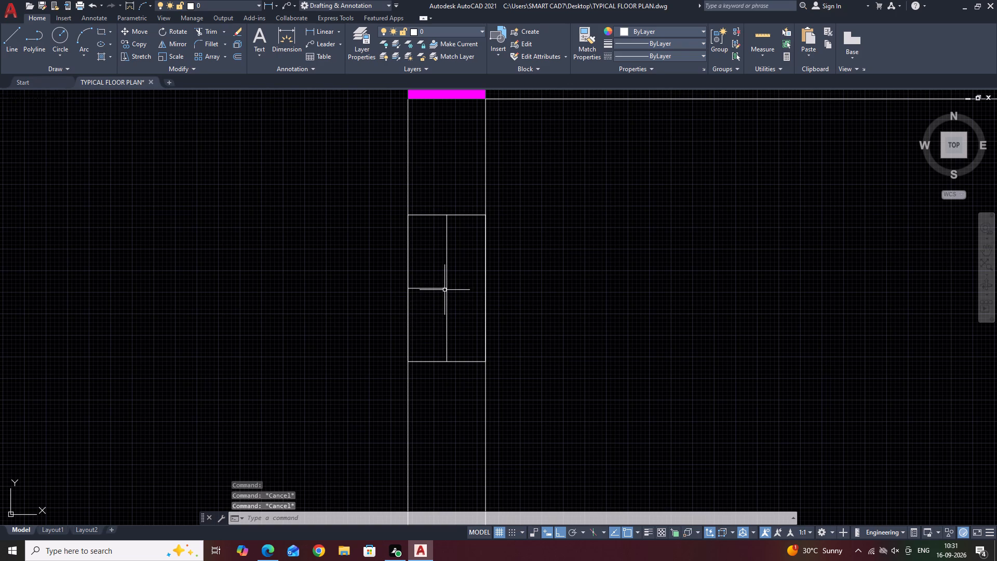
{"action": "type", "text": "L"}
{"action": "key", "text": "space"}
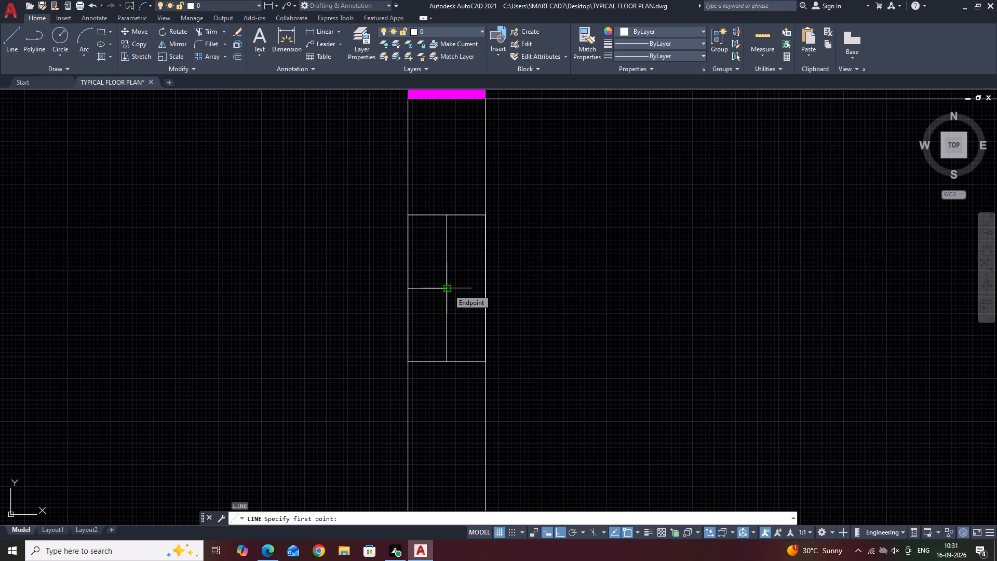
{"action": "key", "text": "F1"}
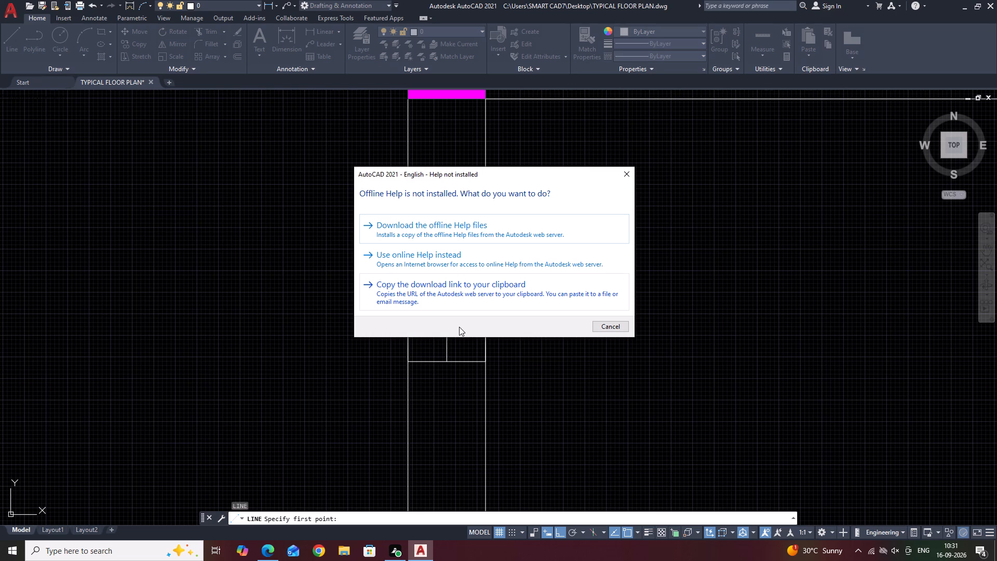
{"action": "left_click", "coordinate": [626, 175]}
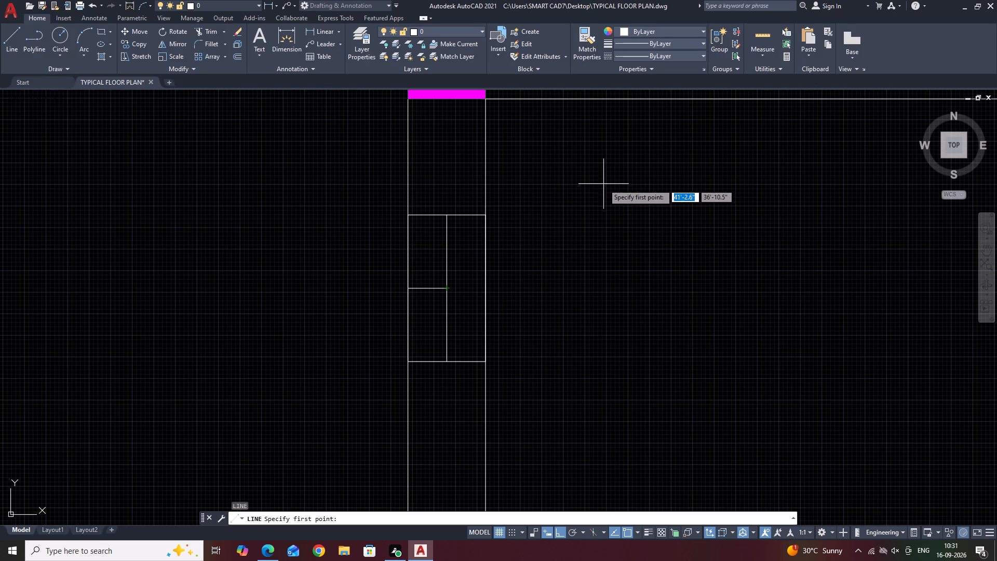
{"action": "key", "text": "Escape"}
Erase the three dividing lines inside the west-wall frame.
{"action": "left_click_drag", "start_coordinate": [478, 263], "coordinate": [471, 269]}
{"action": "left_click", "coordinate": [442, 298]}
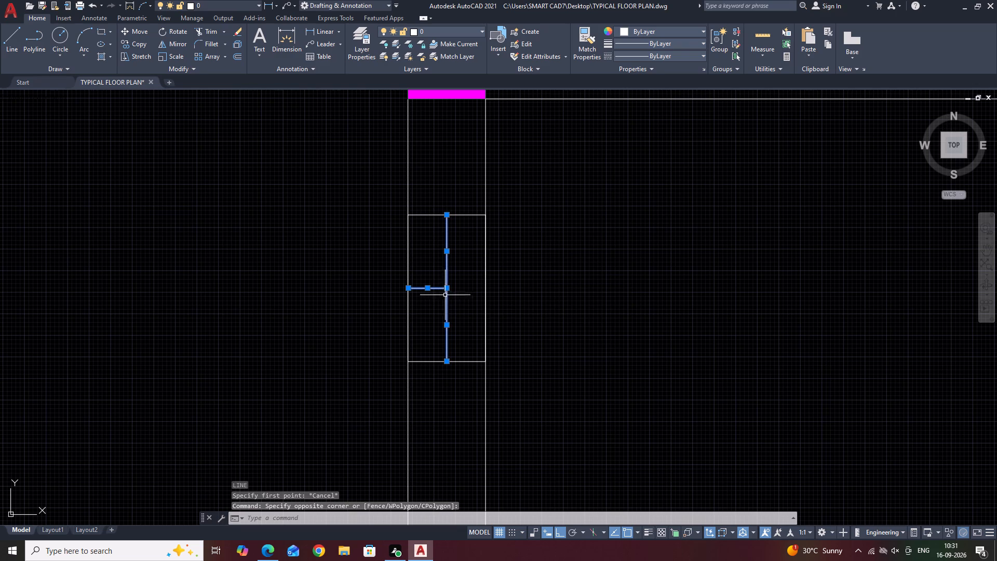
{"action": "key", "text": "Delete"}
Draw a sash rectangle about 3" by 8.5" from the frame's upper outer corner down to its mid-height.
{"action": "key", "text": "r"}
{"action": "key", "text": "e"}
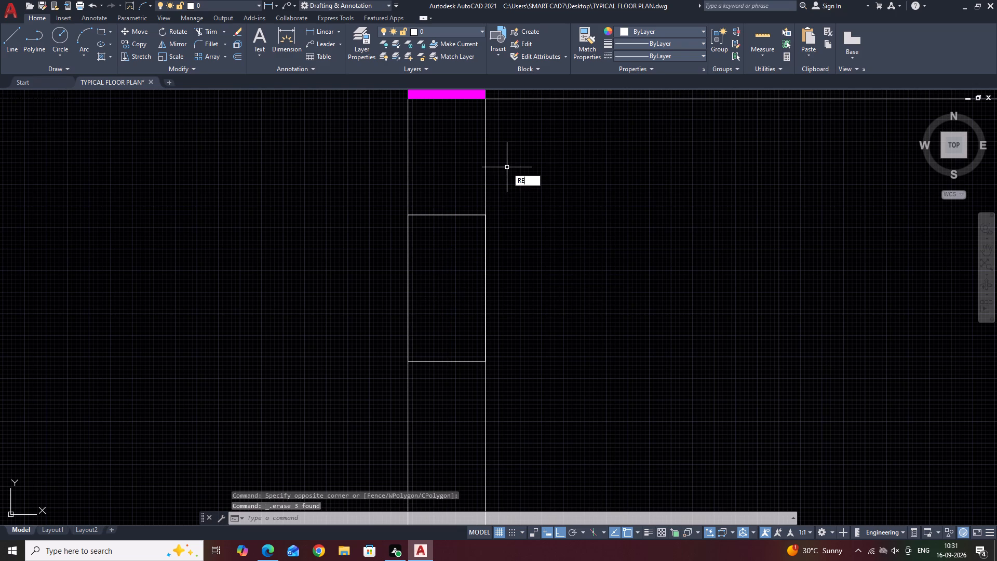
{"action": "key", "text": "c"}
{"action": "key", "text": "space"}
{"action": "left_click", "coordinate": [407, 215]}
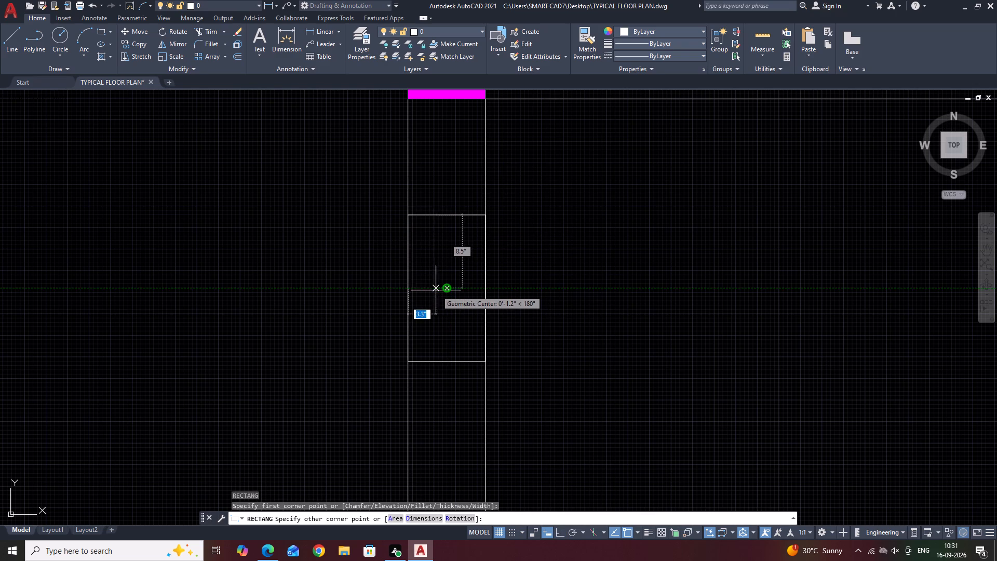
{"action": "left_click", "coordinate": [433, 290]}
Draw a short horizontal line across the sash rectangle, just above its lower end.
{"action": "key", "text": "l"}
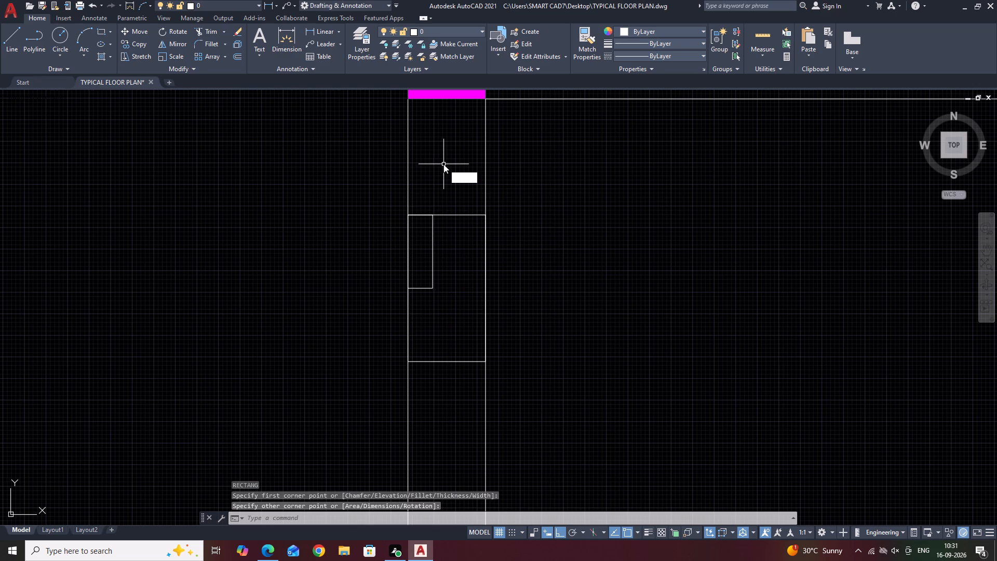
{"action": "key", "text": "space"}
{"action": "left_click", "coordinate": [407, 274]}
{"action": "left_click", "coordinate": [433, 274]}
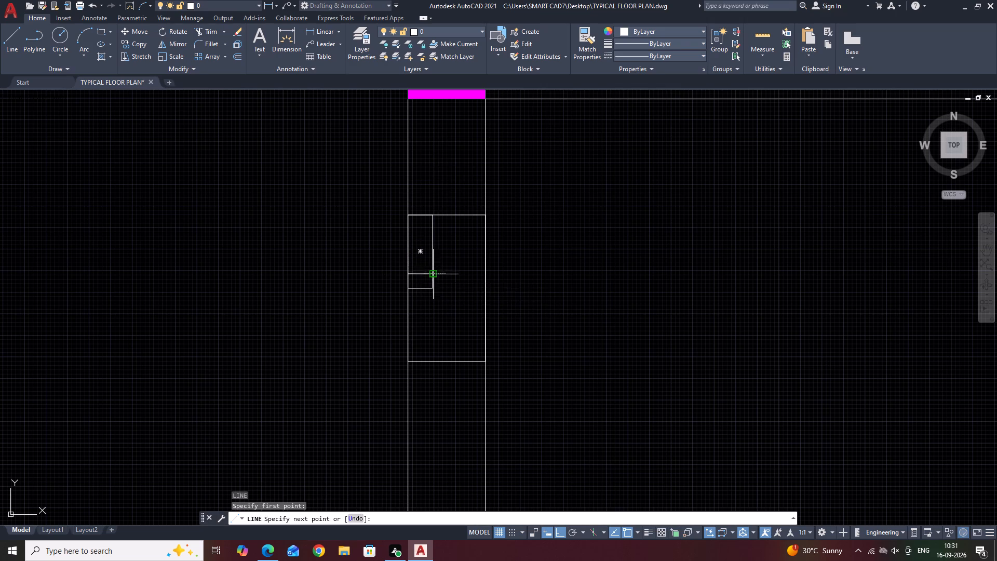
{"action": "key", "text": "Escape"}
Mirror the sash rectangle and its cross line about the frame's horizontal midline, keeping the originals.
{"action": "left_click", "coordinate": [444, 257]}
{"action": "left_click", "coordinate": [423, 301]}
{"action": "key", "text": "m"}
{"action": "key", "text": "i"}
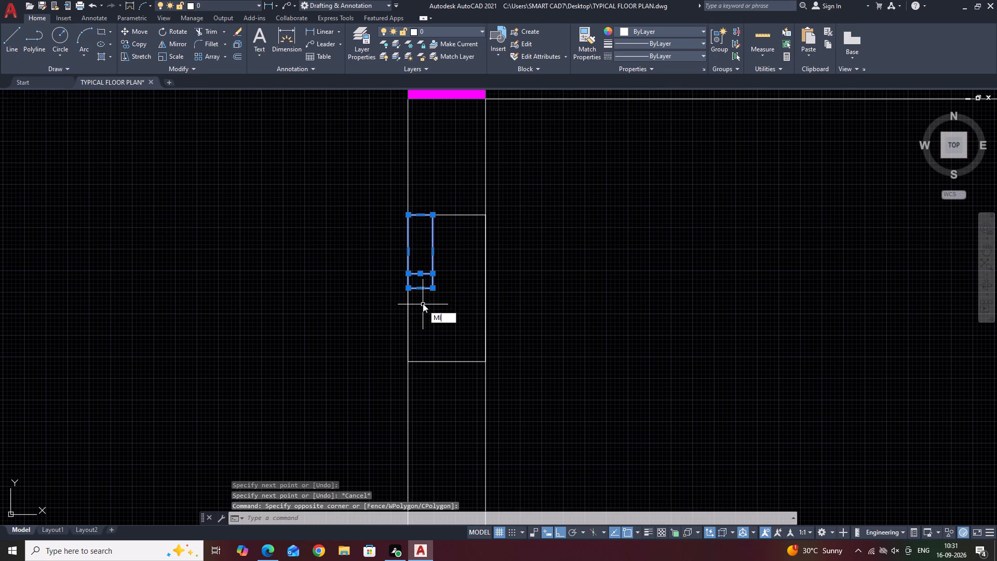
{"action": "key", "text": "space"}
{"action": "left_click", "coordinate": [410, 287]}
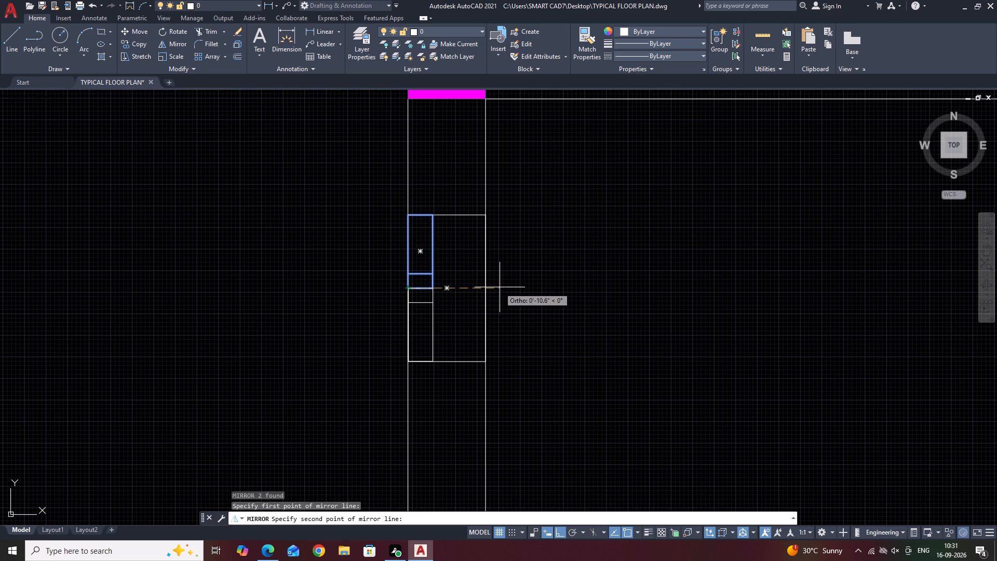
{"action": "left_click", "coordinate": [486, 286]}
{"action": "left_click_drag", "start_coordinate": [510, 322], "coordinate": [487, 286]}
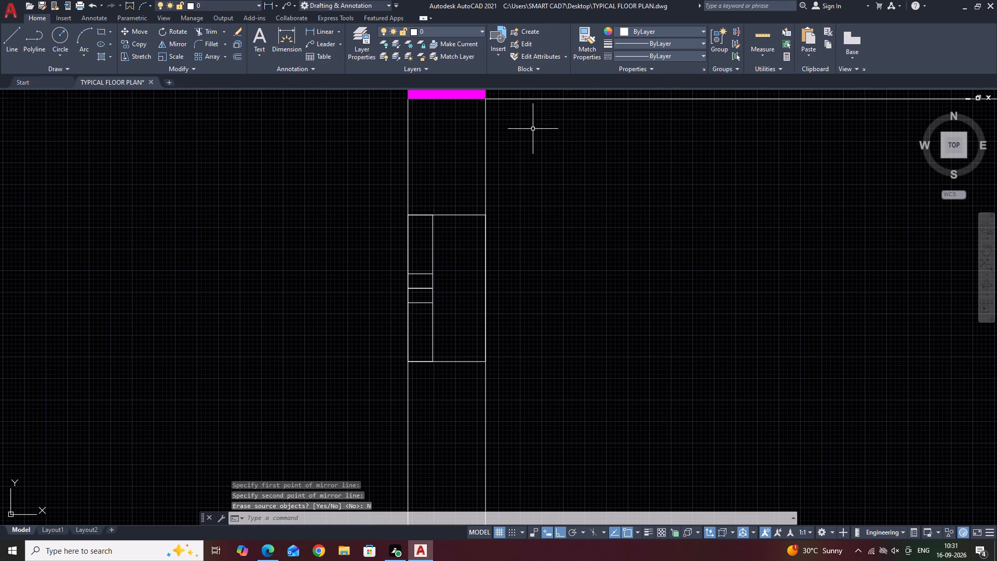
Move the mirrored lower sash and its cross line up by the sash's upper outer corner to the upper sash's cross line.
{"action": "scroll", "coordinate": [424, 302], "scroll_direction": "up", "scroll_amount": 2}
{"action": "left_click", "coordinate": [471, 297]}
{"action": "left_click", "coordinate": [419, 312]}
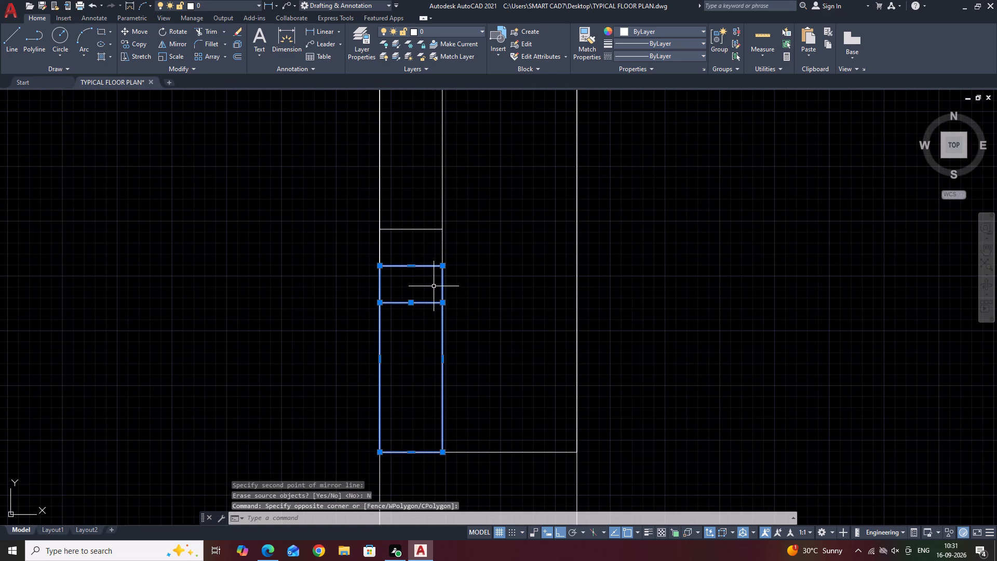
{"action": "key", "text": "m"}
{"action": "key", "text": "space"}
{"action": "left_click", "coordinate": [376, 266]}
{"action": "left_click", "coordinate": [380, 232]}
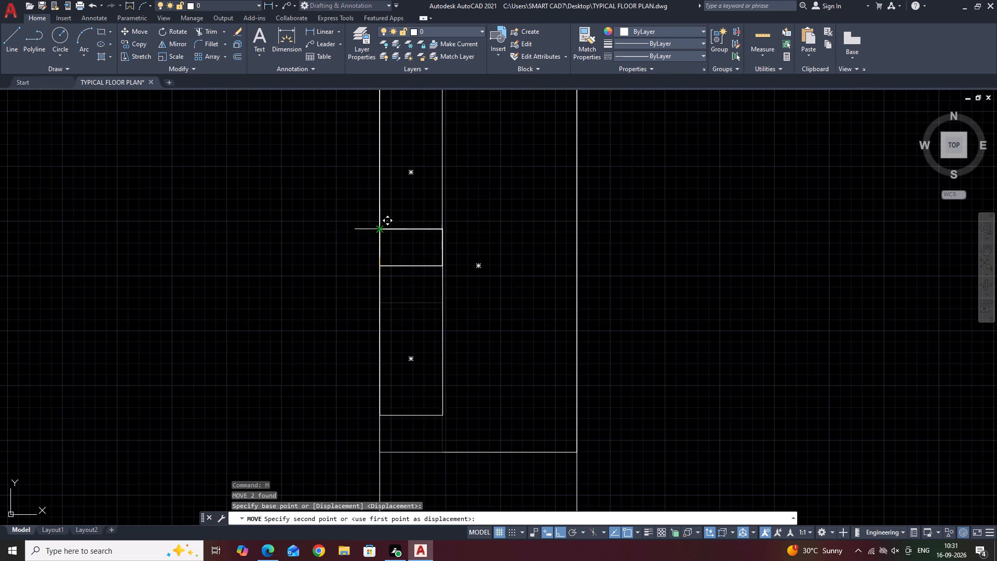
Stretch the lower sash rectangle's bottom edge down to the frame's bottom edge.
{"action": "left_click_drag", "start_coordinate": [454, 328], "coordinate": [492, 290]}
{"action": "left_click", "coordinate": [430, 366]}
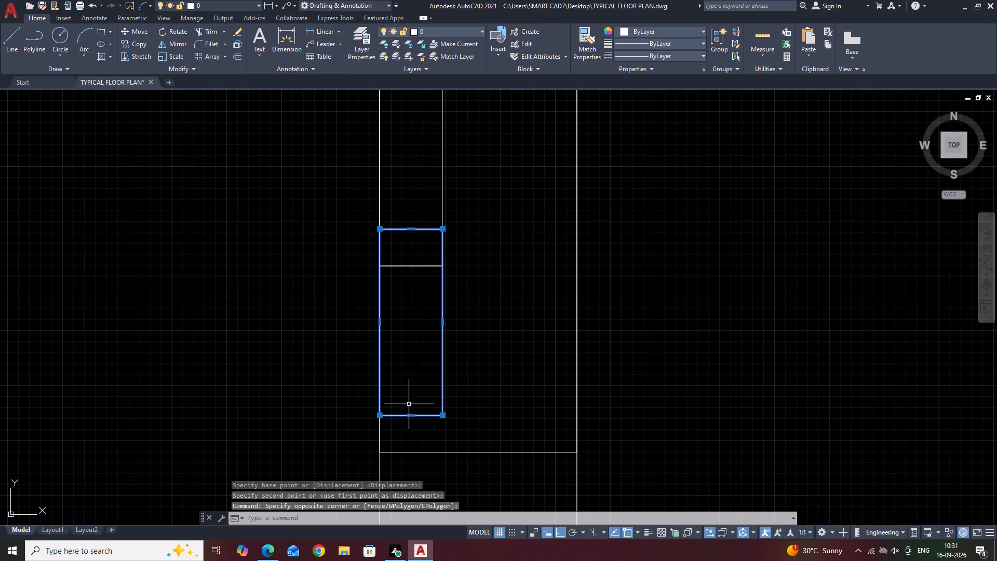
{"action": "left_click", "coordinate": [410, 415]}
{"action": "left_click", "coordinate": [410, 452]}
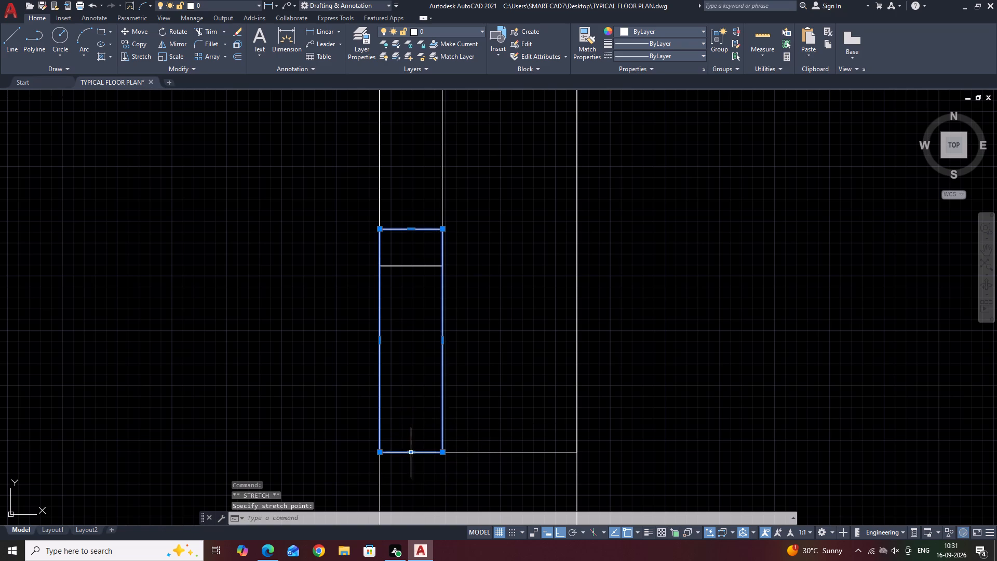
{"action": "scroll", "coordinate": [437, 278], "scroll_direction": "down", "scroll_amount": 2}
{"action": "key", "text": "Escape"}
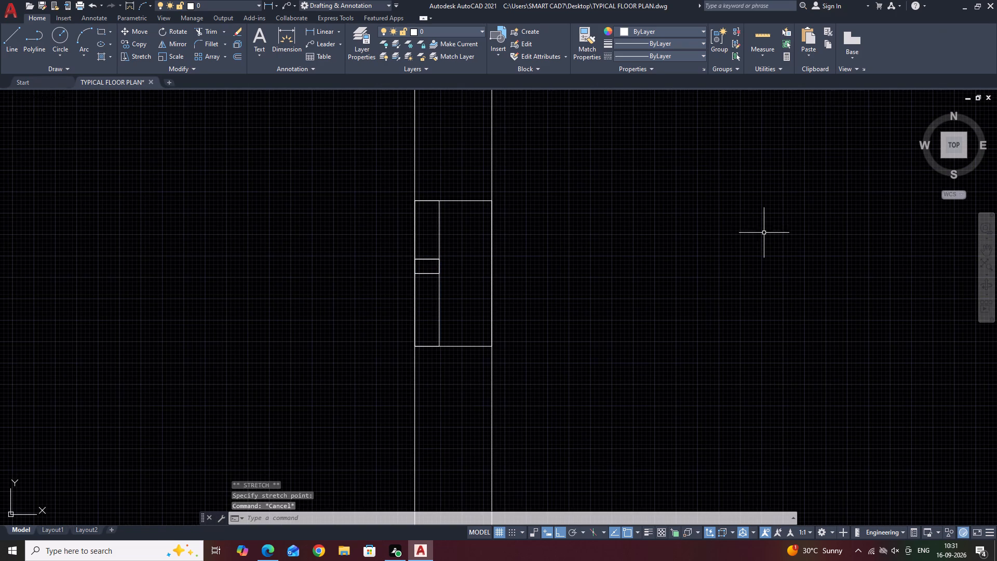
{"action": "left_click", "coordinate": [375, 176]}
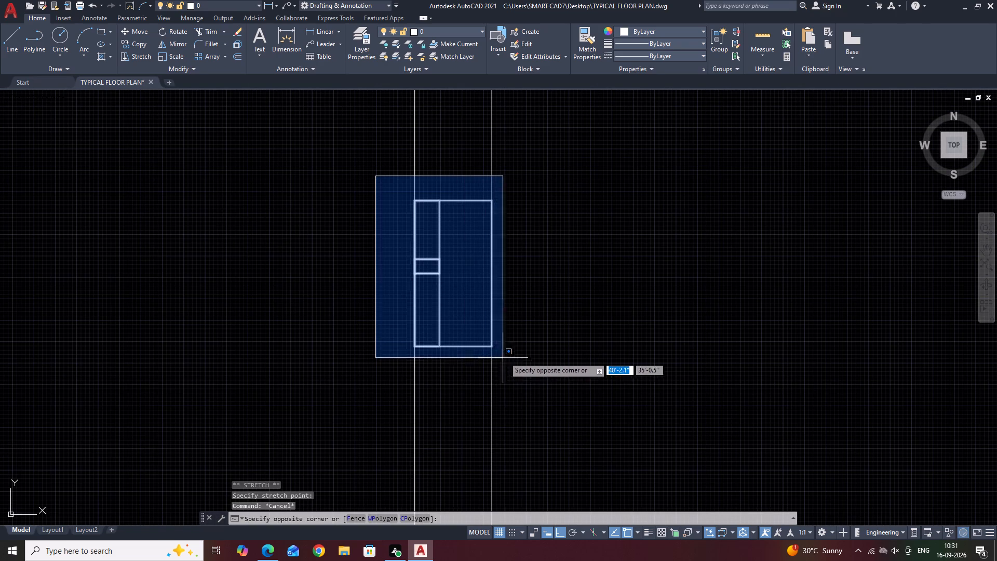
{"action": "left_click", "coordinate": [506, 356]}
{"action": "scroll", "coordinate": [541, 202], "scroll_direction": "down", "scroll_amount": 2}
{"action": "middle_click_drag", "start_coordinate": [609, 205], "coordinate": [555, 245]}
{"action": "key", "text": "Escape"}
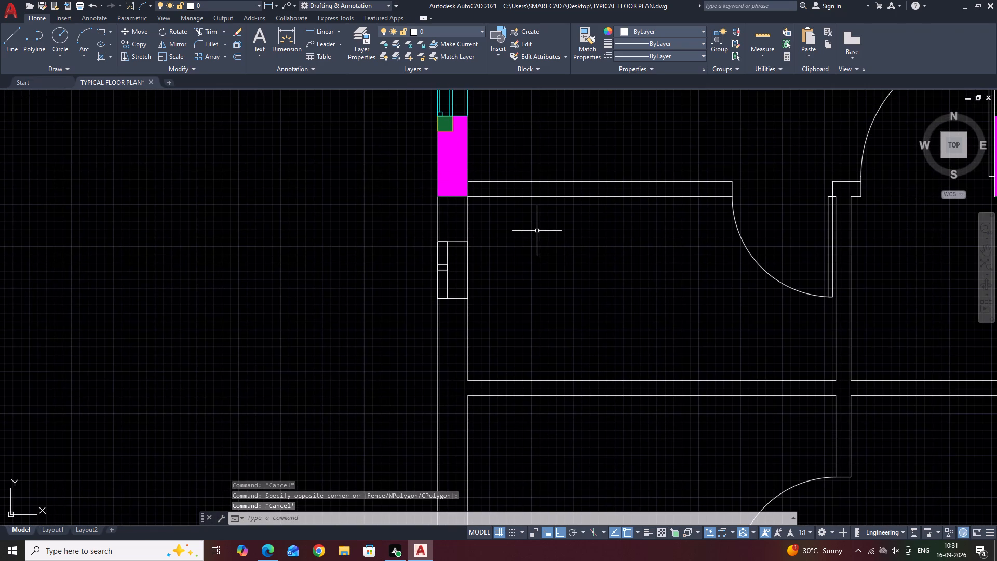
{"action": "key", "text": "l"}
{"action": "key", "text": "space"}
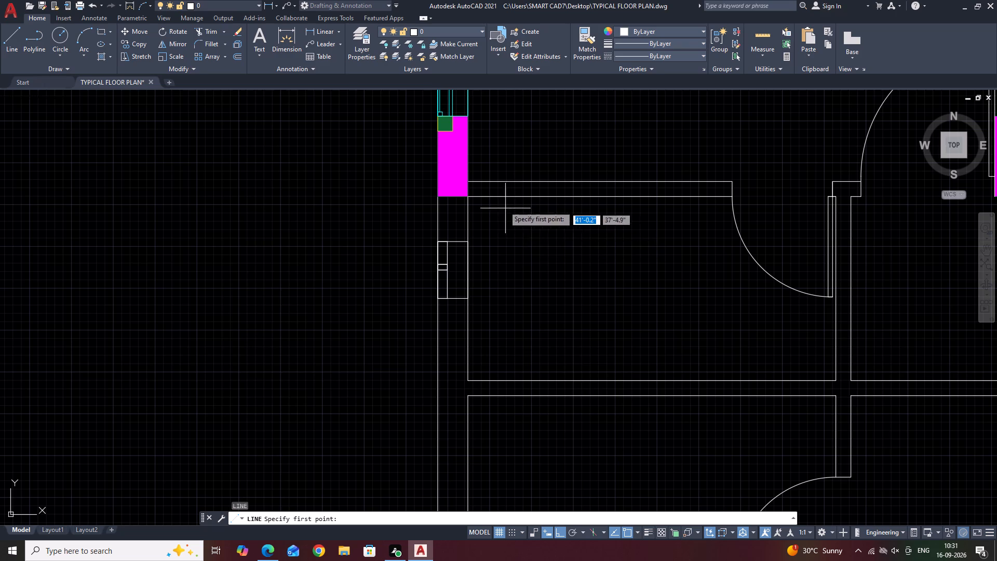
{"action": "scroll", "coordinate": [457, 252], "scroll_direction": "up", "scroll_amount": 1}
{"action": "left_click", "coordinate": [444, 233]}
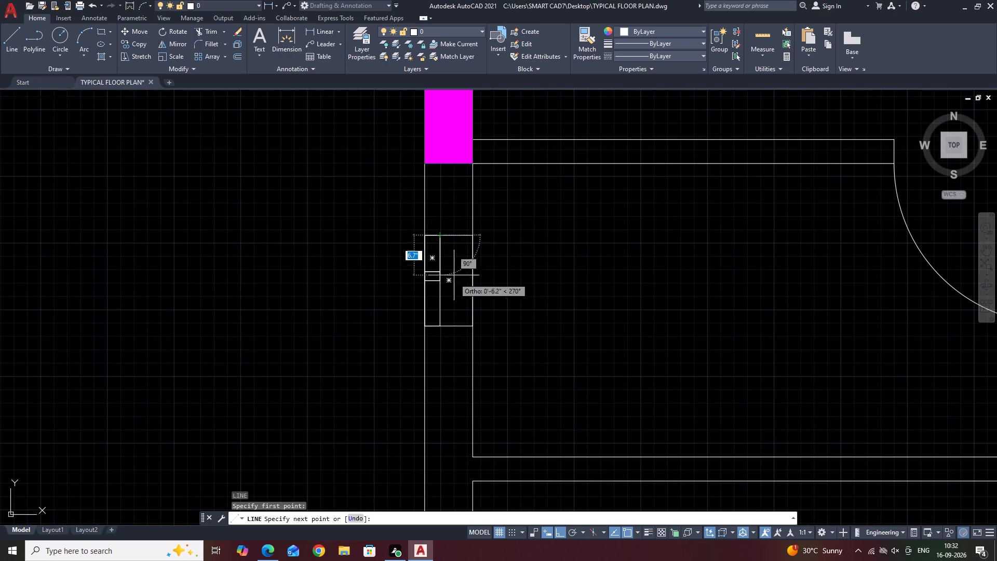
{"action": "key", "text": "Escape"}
Draw a vertical line through the small window frame from the midpoint of its top edge to its bottom edge.
{"action": "key", "text": "space"}
{"action": "left_click", "coordinate": [447, 236]}
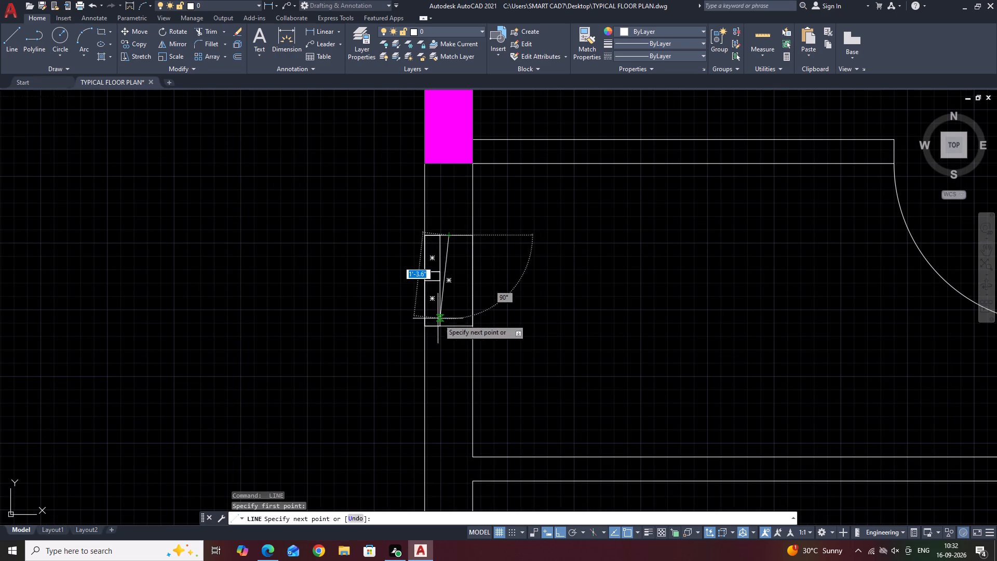
{"action": "left_click", "coordinate": [447, 327]}
{"action": "key", "text": "Escape"}
Turn all the linework of the small west-wall window into a block named MM.
{"action": "left_click", "coordinate": [392, 216]}
{"action": "left_click", "coordinate": [480, 351]}
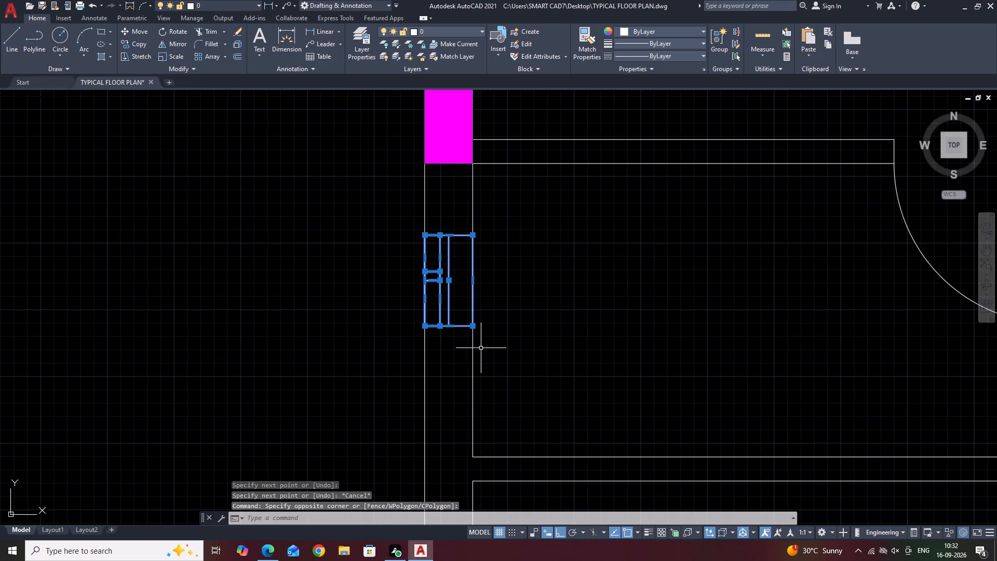
{"action": "middle_click_drag", "start_coordinate": [696, 257], "coordinate": [766, 328]}
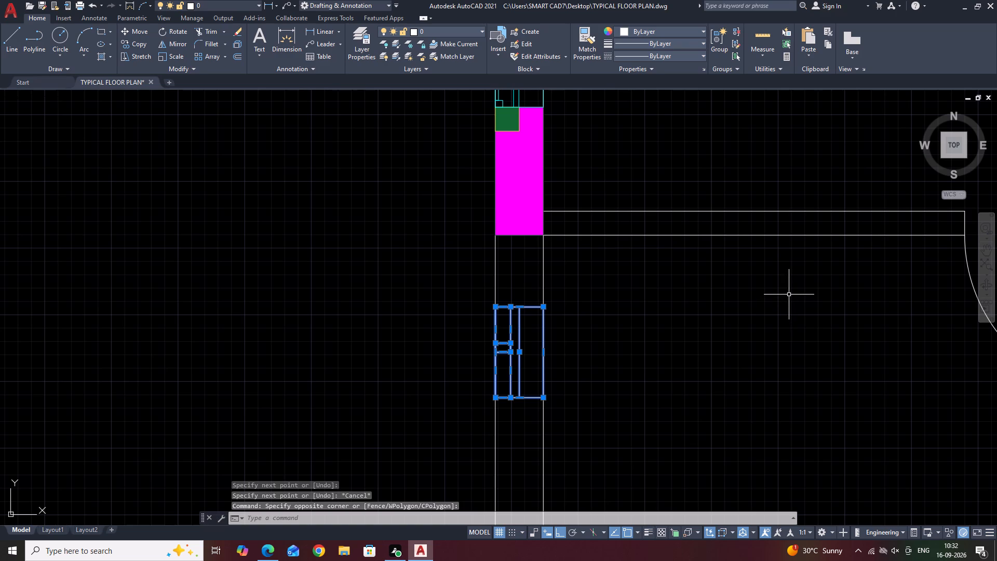
{"action": "key", "text": "b"}
{"action": "key", "text": "space"}
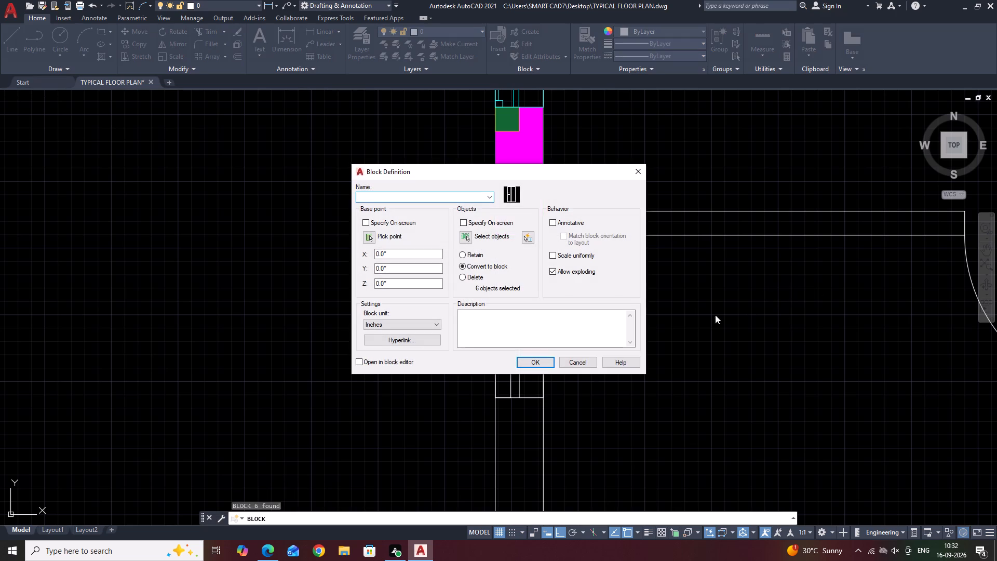
{"action": "type", "text": "MM"}
{"action": "left_click", "coordinate": [544, 360]}
Edit the MM window block, set the colour of all its objects to Cyan and save the changes to the block.
{"action": "middle_click_drag", "start_coordinate": [638, 329], "coordinate": [620, 297]}
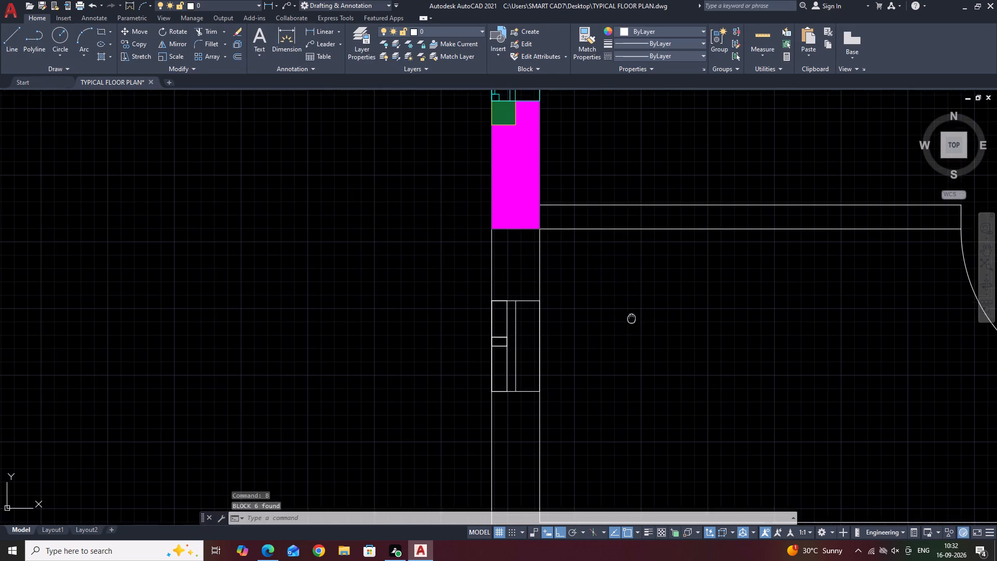
{"action": "middle_click_drag", "start_coordinate": [620, 297], "coordinate": [600, 263]}
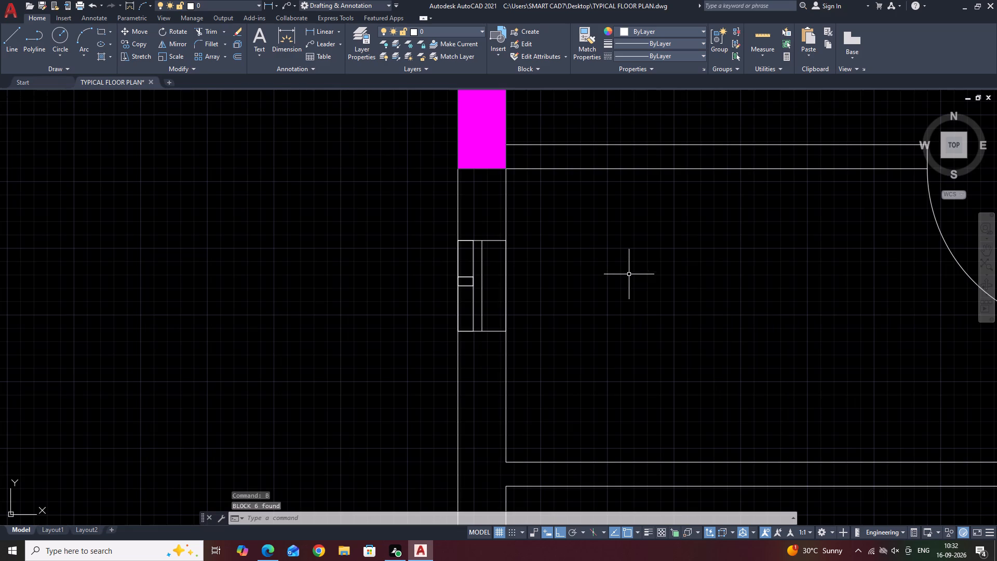
{"action": "scroll", "coordinate": [634, 276], "scroll_direction": "down", "scroll_amount": 2}
{"action": "middle_click_drag", "start_coordinate": [583, 250], "coordinate": [569, 269]}
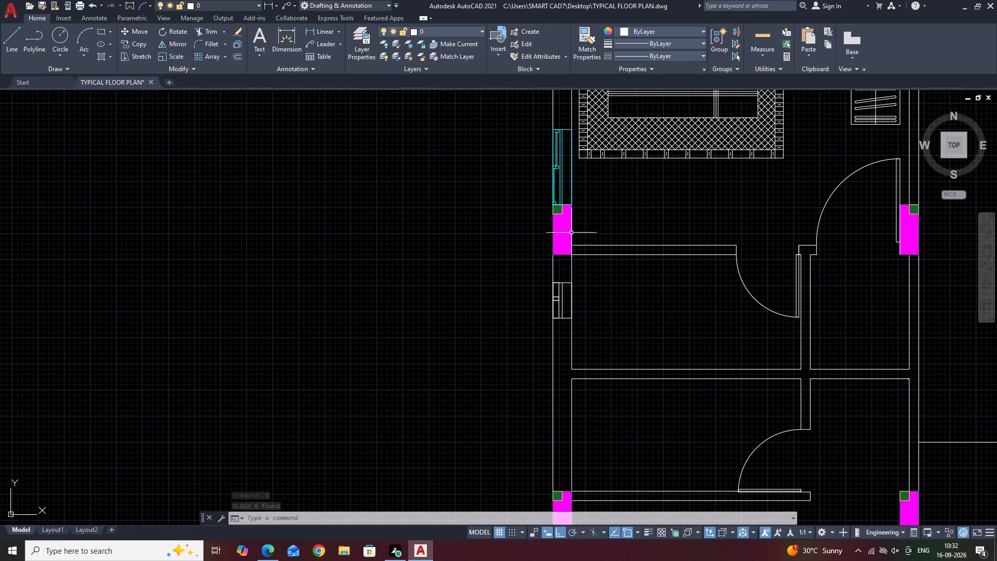
{"action": "left_click", "coordinate": [567, 188]}
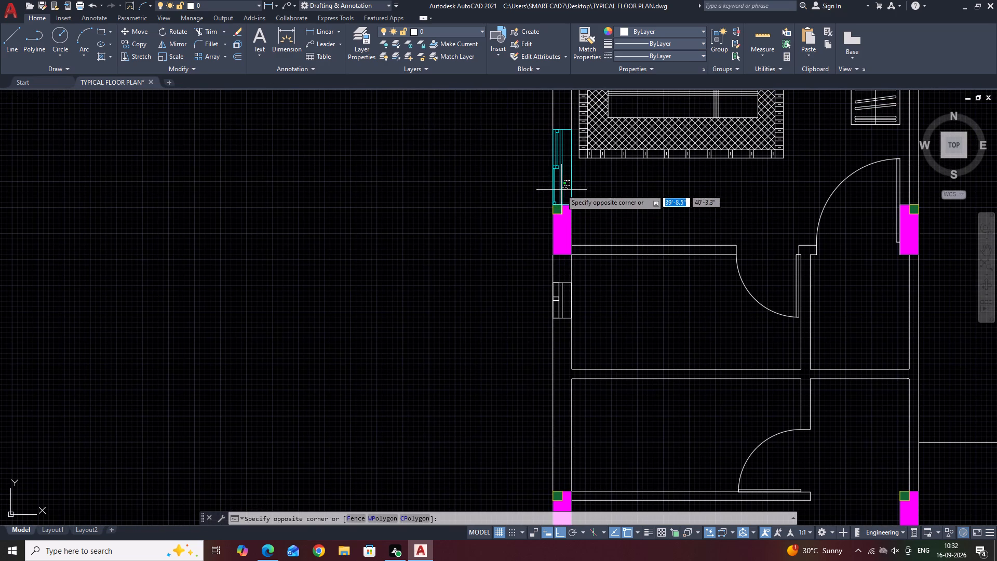
{"action": "left_click", "coordinate": [570, 189]}
{"action": "left_click", "coordinate": [562, 300]}
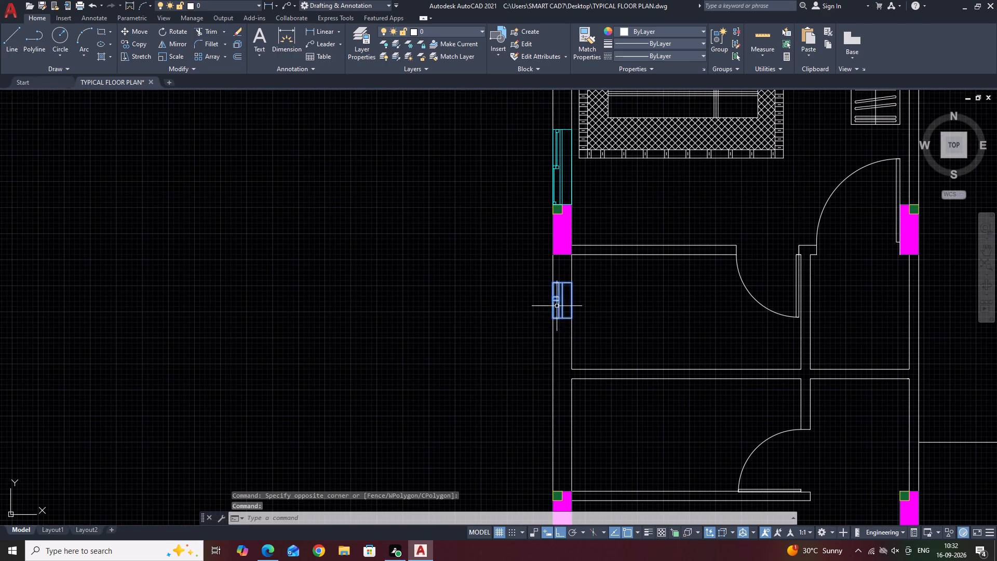
{"action": "double_click", "coordinate": [561, 295]}
{"action": "double_click", "coordinate": [561, 295]}
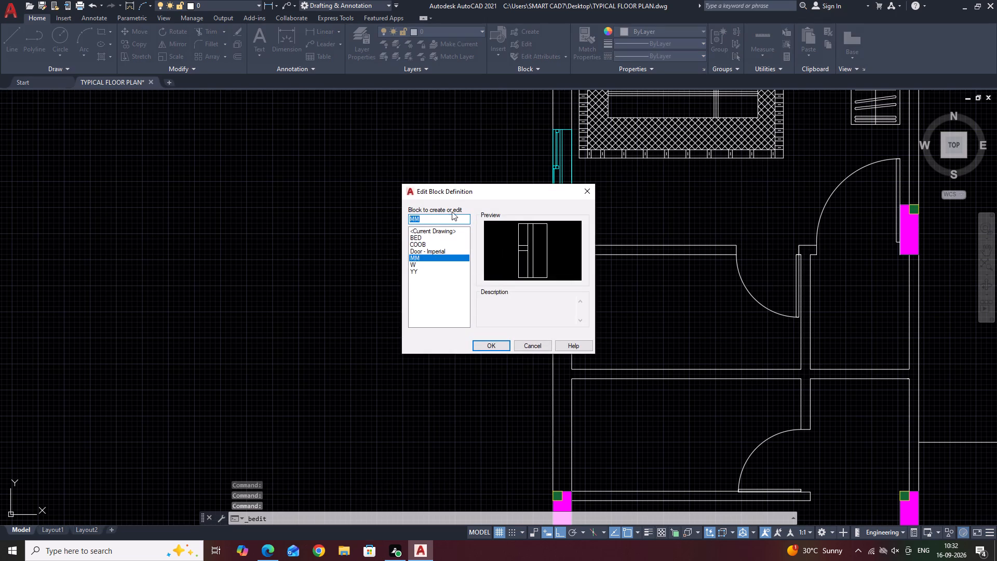
{"action": "left_click", "coordinate": [499, 349]}
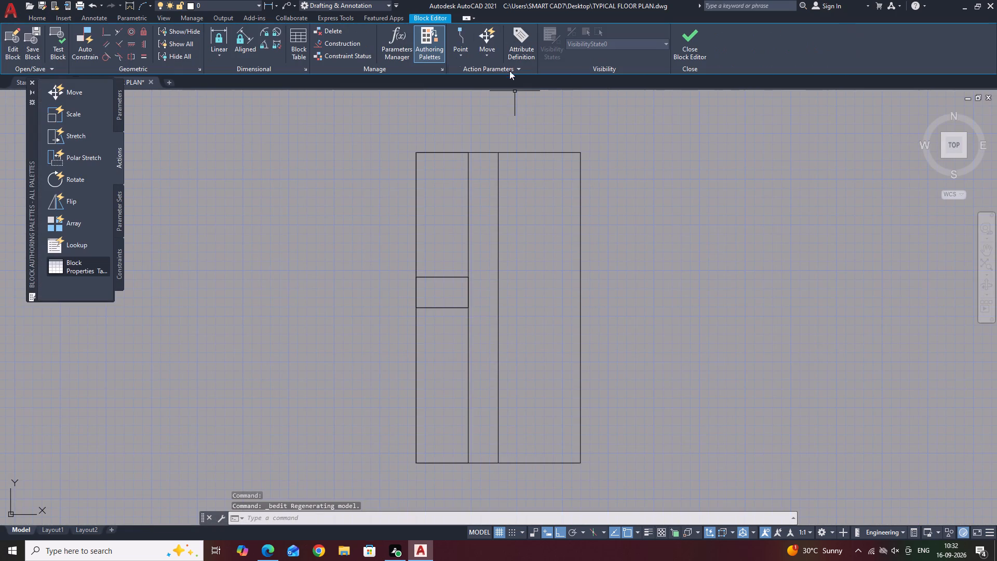
{"action": "left_click", "coordinate": [33, 20]}
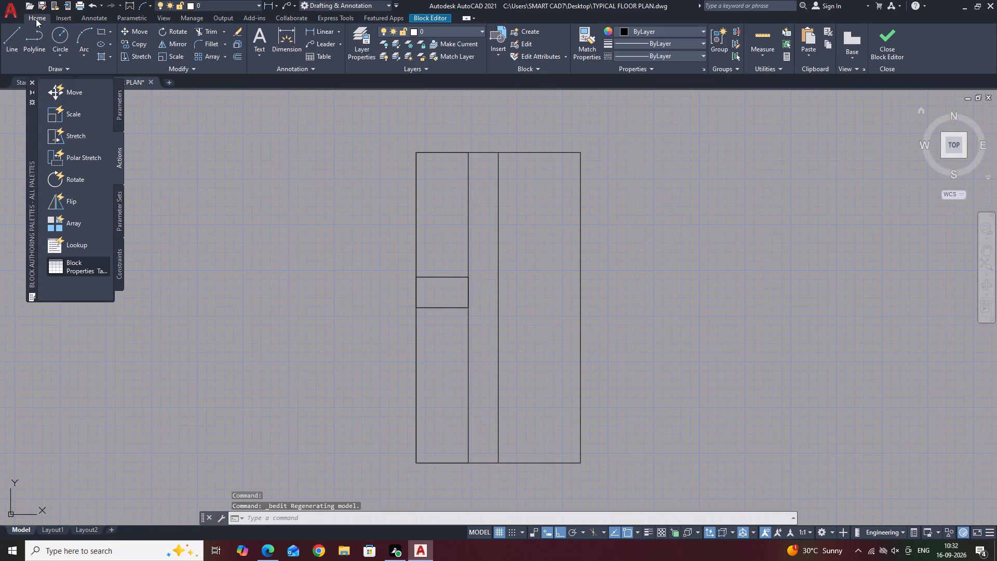
{"action": "left_click_drag", "start_coordinate": [605, 142], "coordinate": [330, 386]}
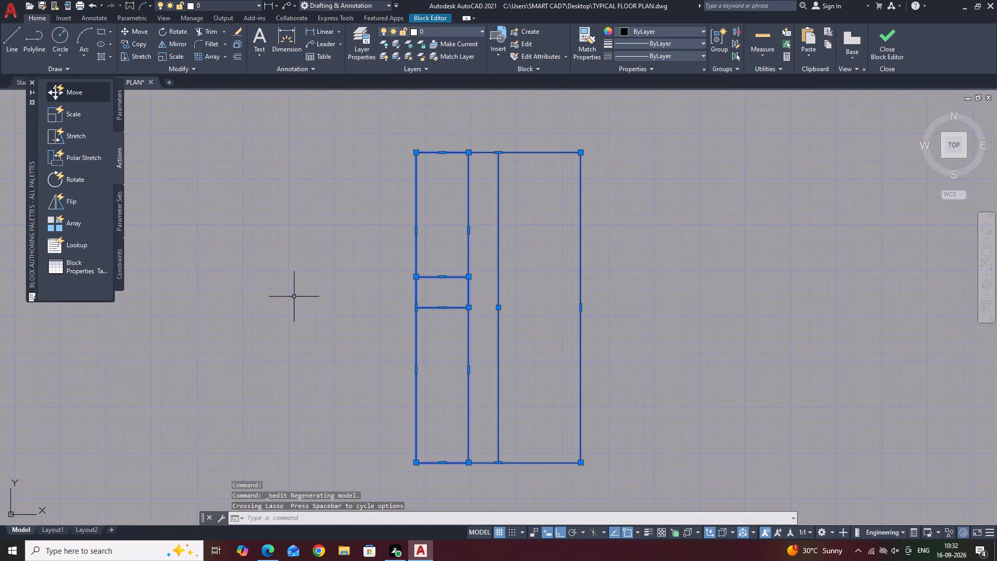
{"action": "left_click", "coordinate": [663, 33]}
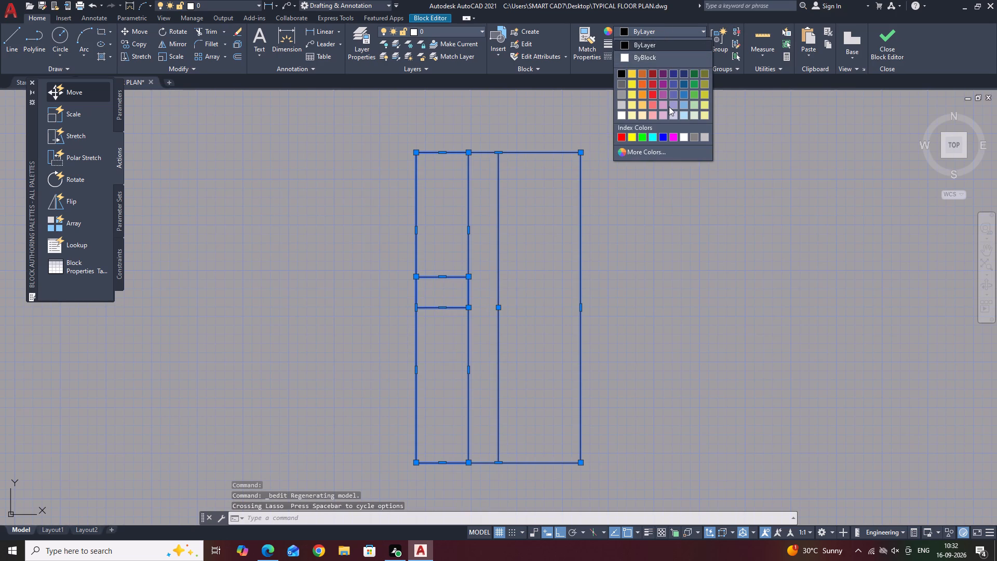
{"action": "left_click", "coordinate": [652, 134]}
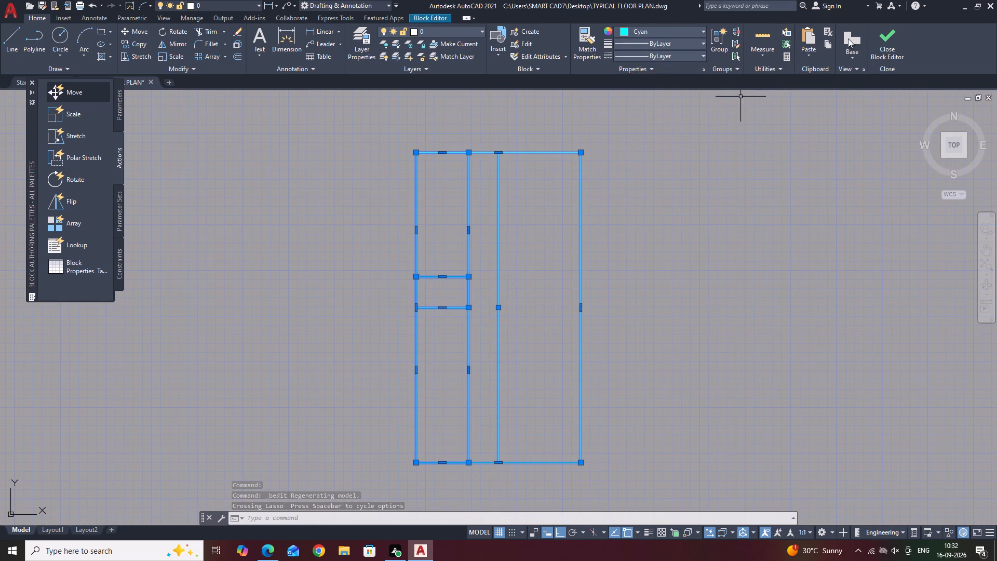
{"action": "left_click", "coordinate": [890, 37]}
{"action": "left_click", "coordinate": [532, 250]}
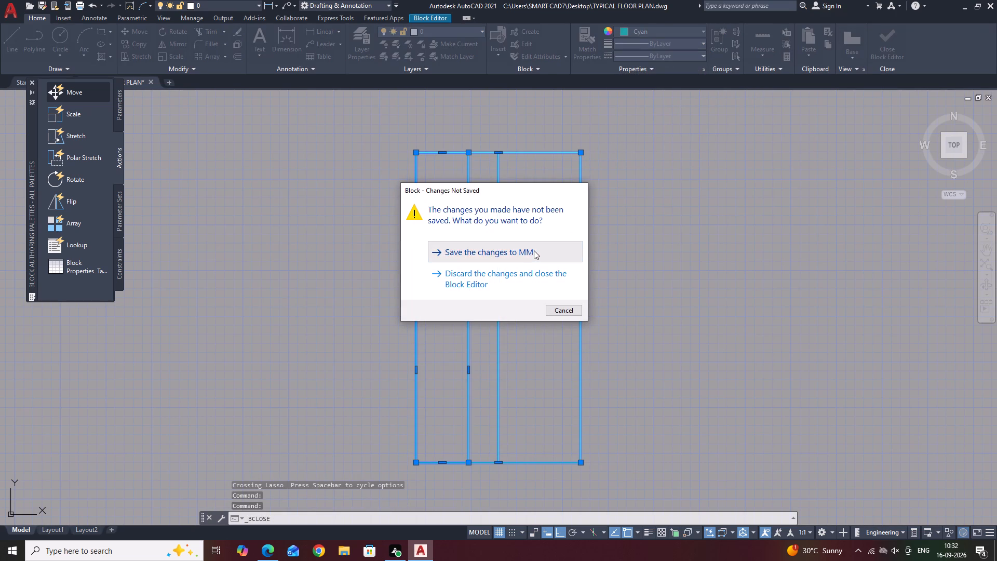
{"action": "key", "text": "Escape"}
Open the YY block in the wall below the balcony for editing and set its outline, horizontal lines and lower divider to Cyan.
{"action": "scroll", "coordinate": [471, 229], "scroll_direction": "down", "scroll_amount": 3}
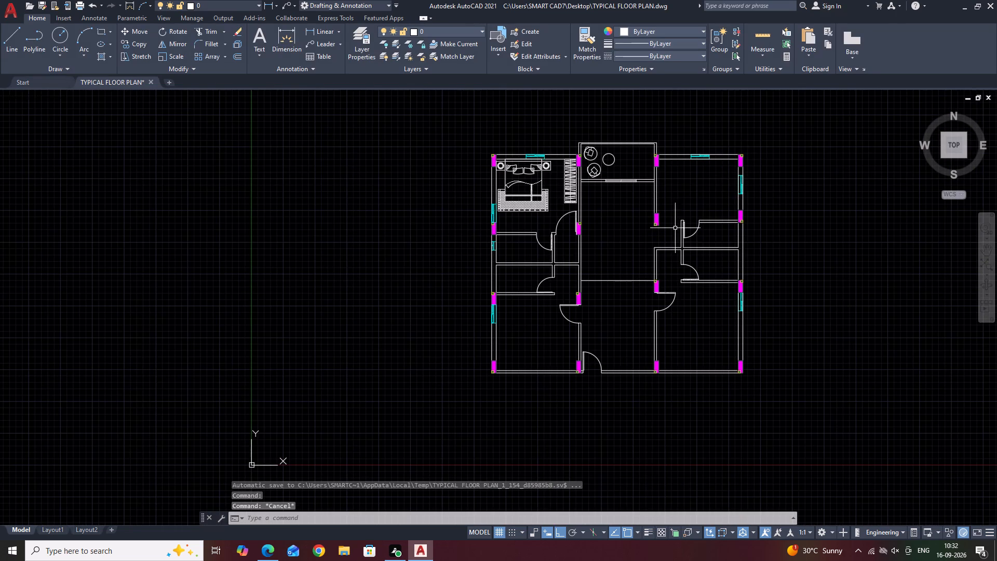
{"action": "scroll", "coordinate": [611, 174], "scroll_direction": "up", "scroll_amount": 4}
{"action": "left_click", "coordinate": [619, 194]}
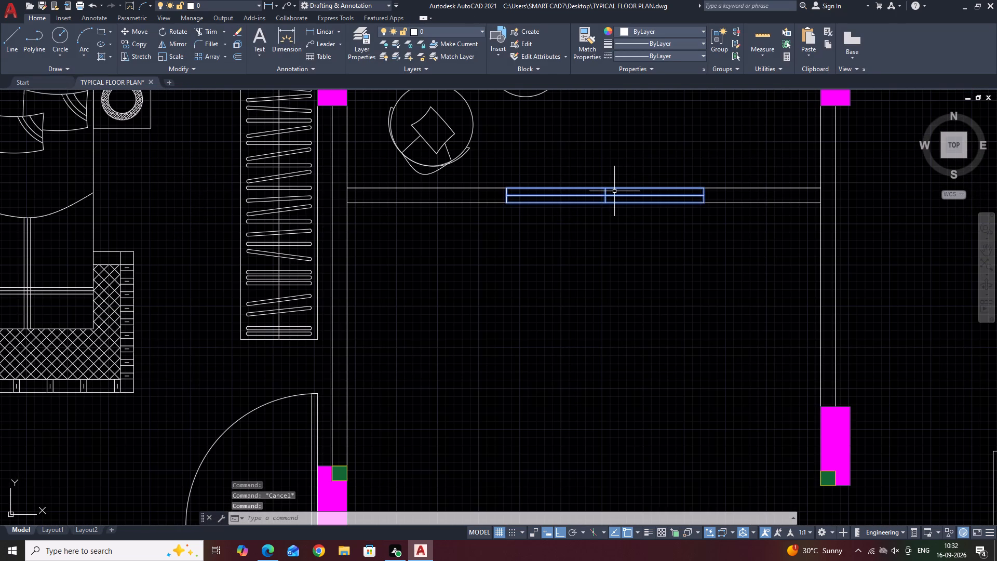
{"action": "double_click", "coordinate": [614, 191]}
{"action": "double_click", "coordinate": [608, 195]}
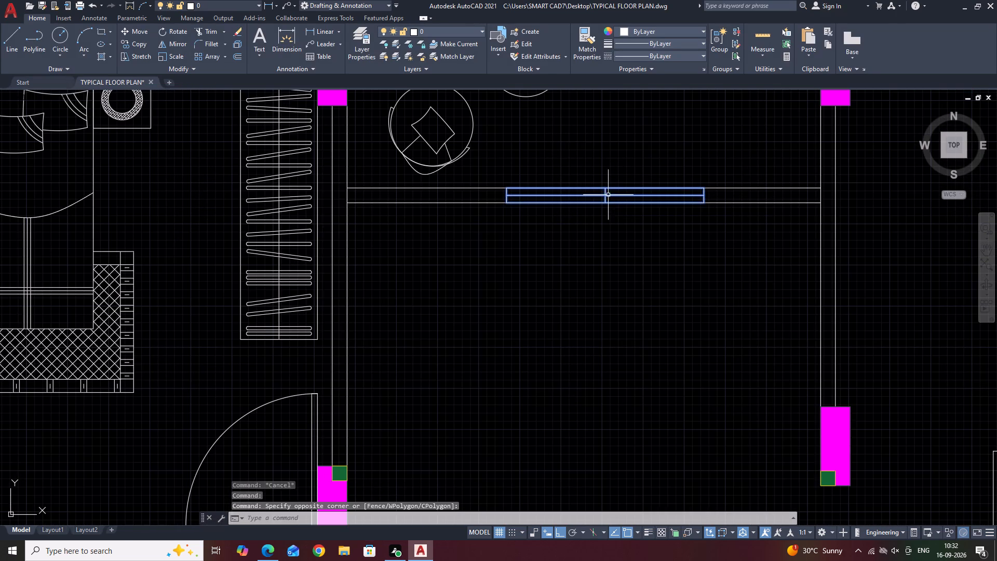
{"action": "left_click", "coordinate": [499, 349]}
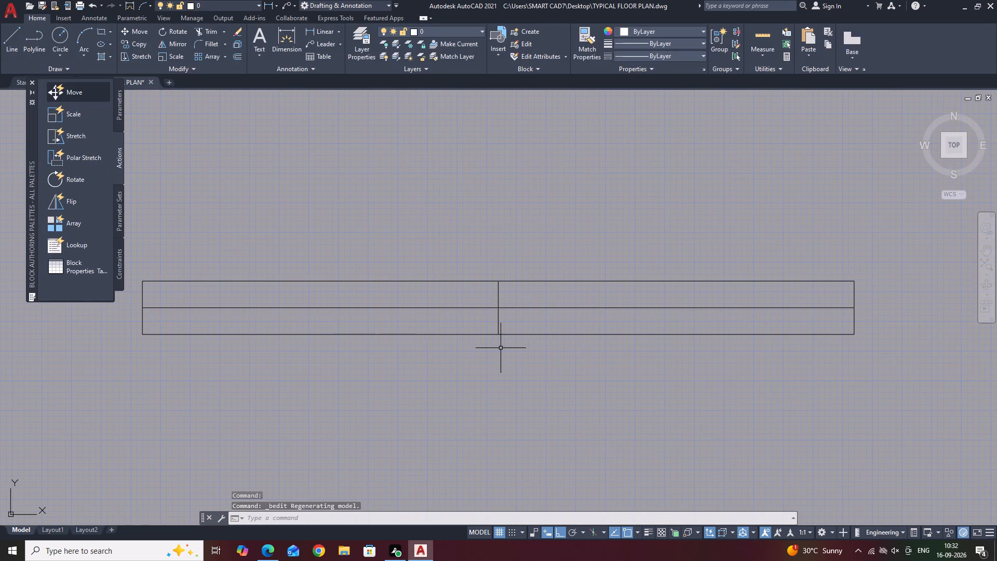
{"action": "left_click_drag", "start_coordinate": [803, 224], "coordinate": [334, 381]}
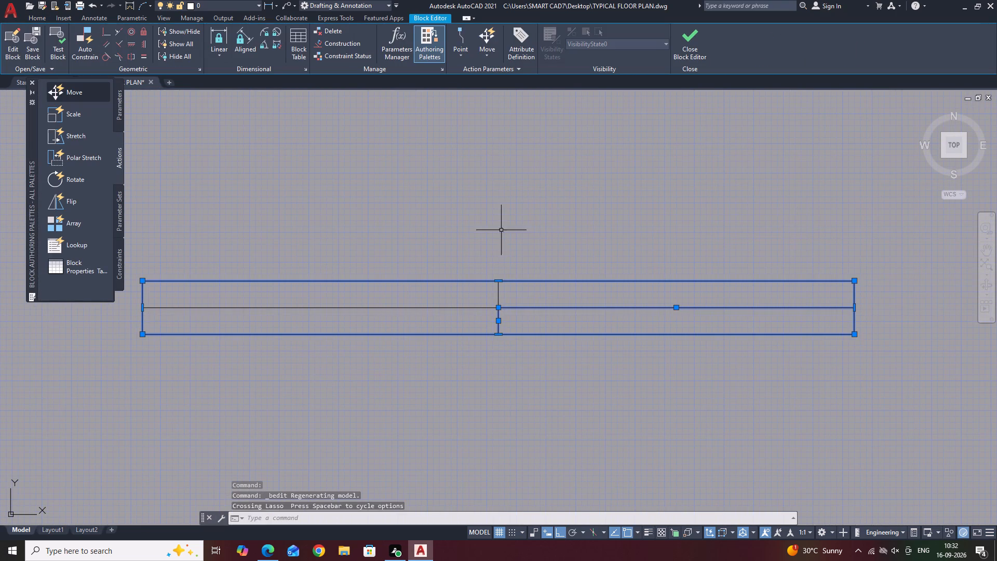
{"action": "left_click_drag", "start_coordinate": [520, 207], "coordinate": [292, 333]}
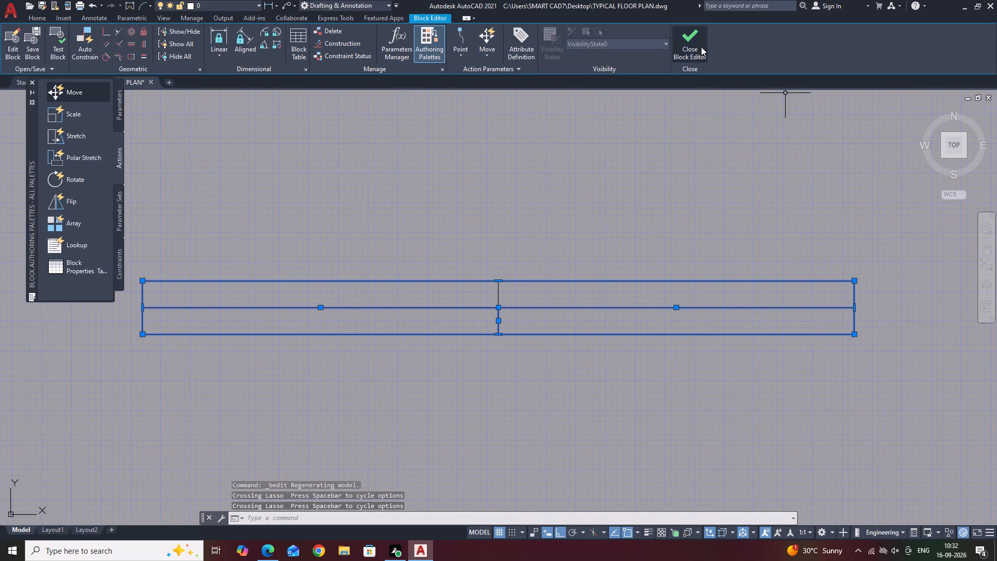
{"action": "left_click", "coordinate": [27, 19]}
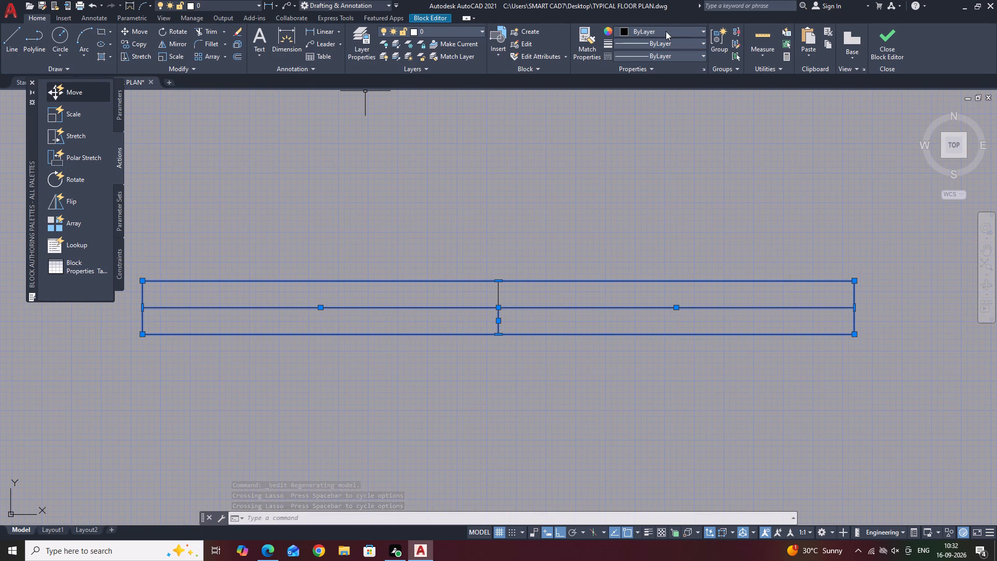
{"action": "left_click", "coordinate": [667, 31]}
{"action": "left_click", "coordinate": [651, 138]}
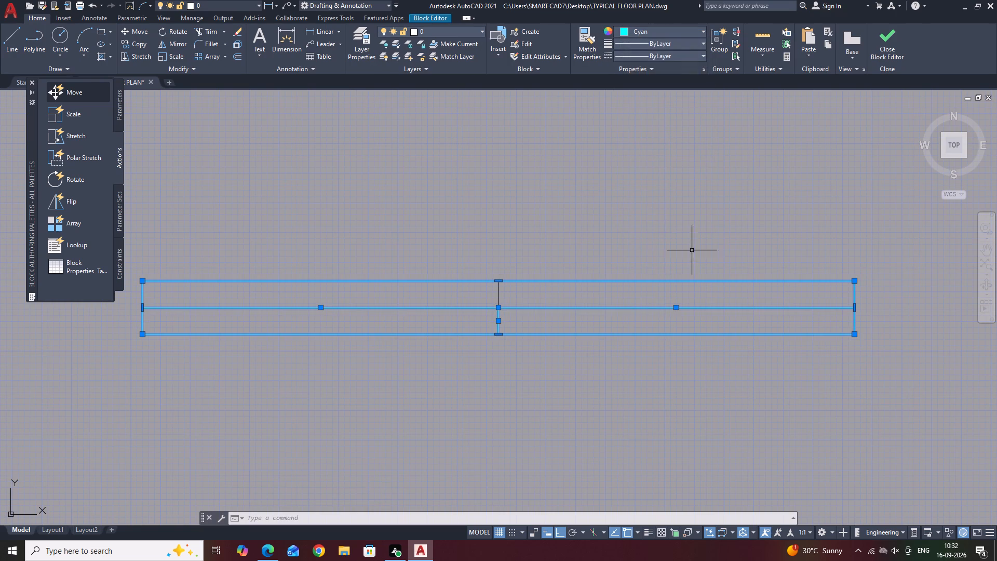
Set the remaining upper half of the YY block's centre divider to Cyan and save the changes to the block.
{"action": "left_click_drag", "start_coordinate": [533, 237], "coordinate": [532, 245]}
{"action": "left_click_drag", "start_coordinate": [465, 292], "coordinate": [470, 293]}
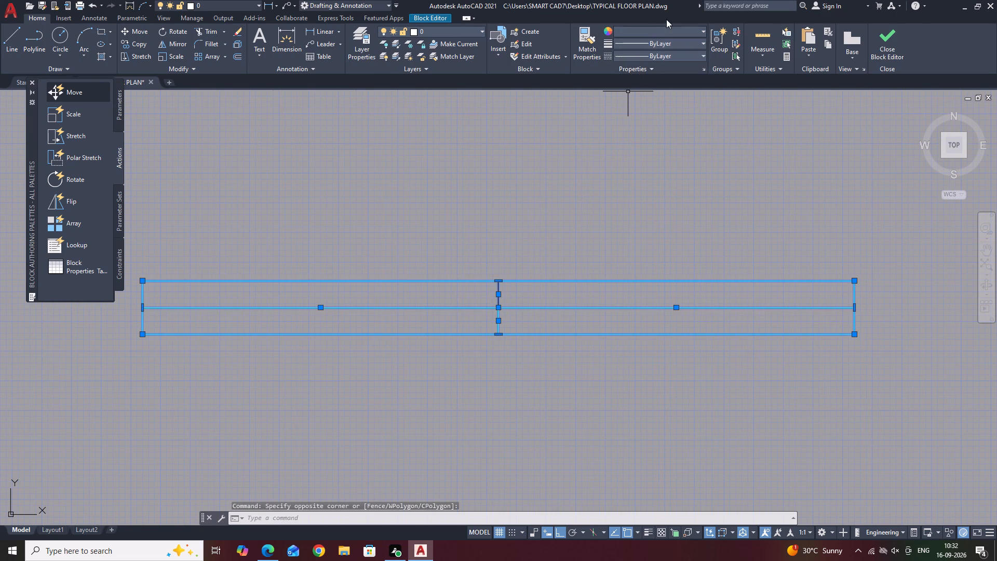
{"action": "left_click", "coordinate": [649, 31]}
{"action": "left_click", "coordinate": [650, 138]}
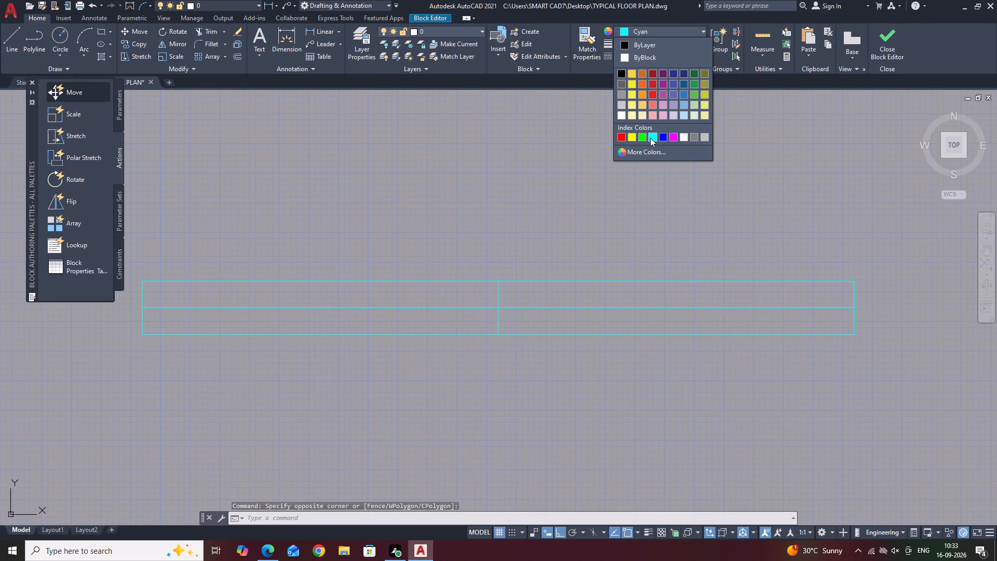
{"action": "left_click", "coordinate": [877, 48]}
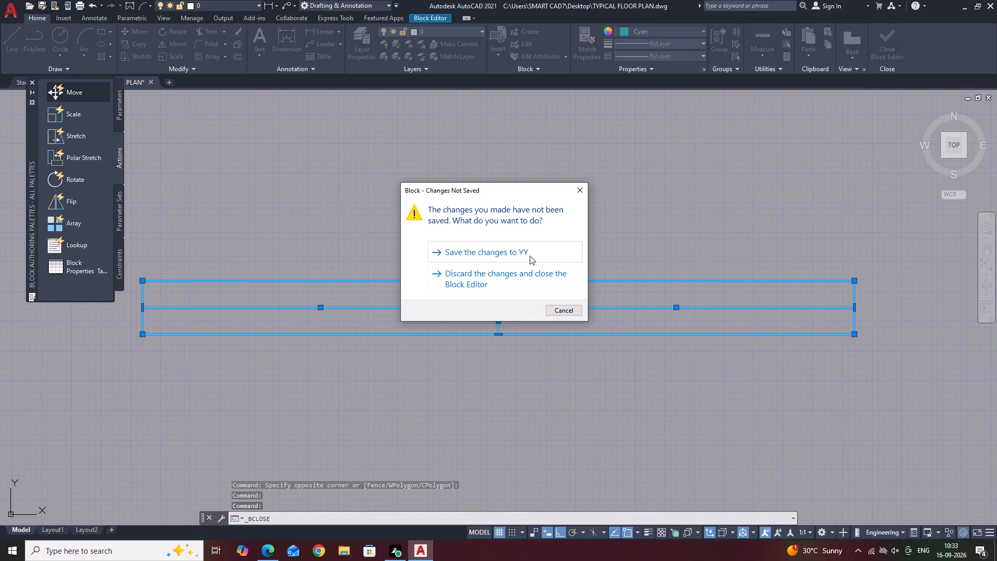
{"action": "left_click", "coordinate": [530, 256]}
{"action": "scroll", "coordinate": [494, 275], "scroll_direction": "down", "scroll_amount": 2}
{"action": "key", "text": "Escape"}
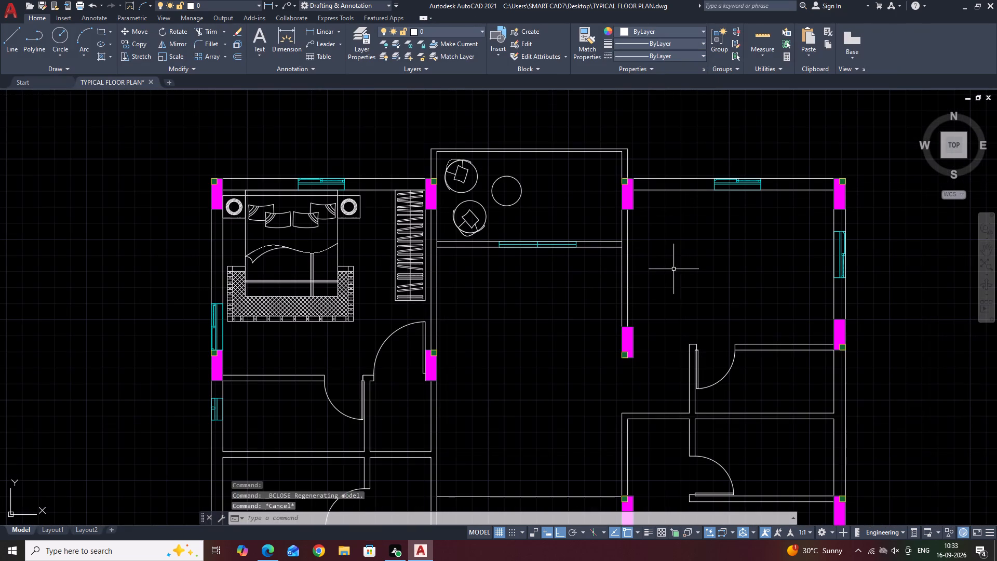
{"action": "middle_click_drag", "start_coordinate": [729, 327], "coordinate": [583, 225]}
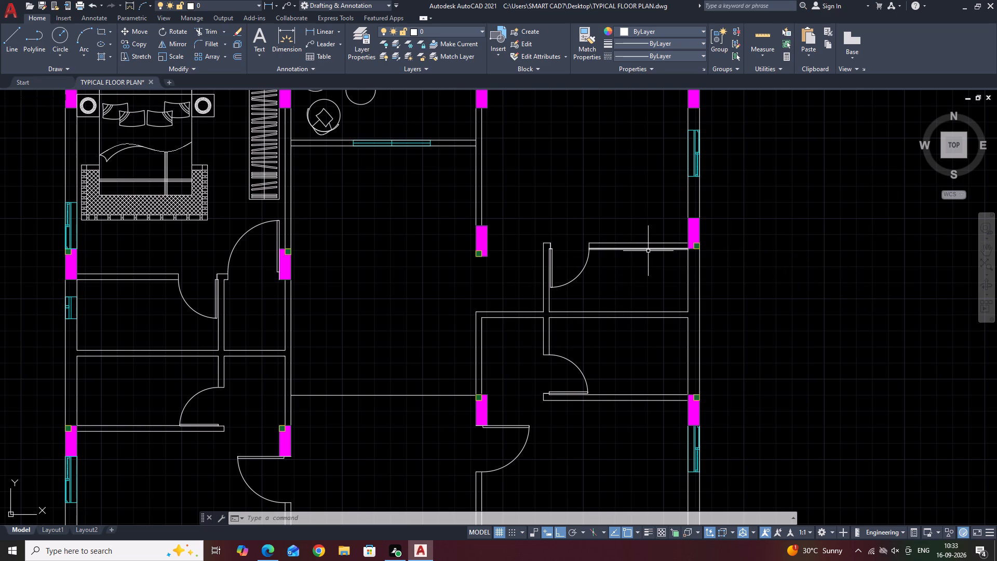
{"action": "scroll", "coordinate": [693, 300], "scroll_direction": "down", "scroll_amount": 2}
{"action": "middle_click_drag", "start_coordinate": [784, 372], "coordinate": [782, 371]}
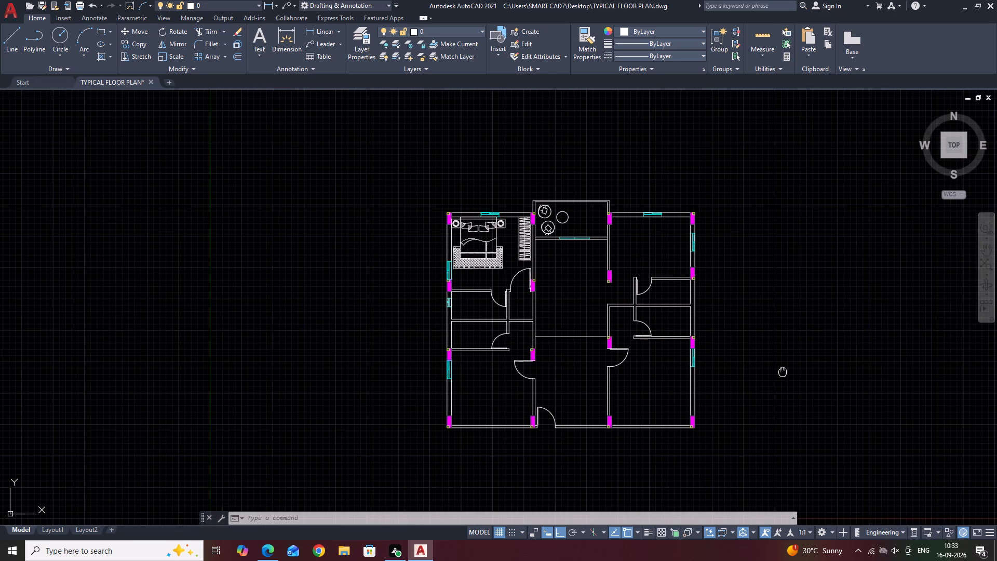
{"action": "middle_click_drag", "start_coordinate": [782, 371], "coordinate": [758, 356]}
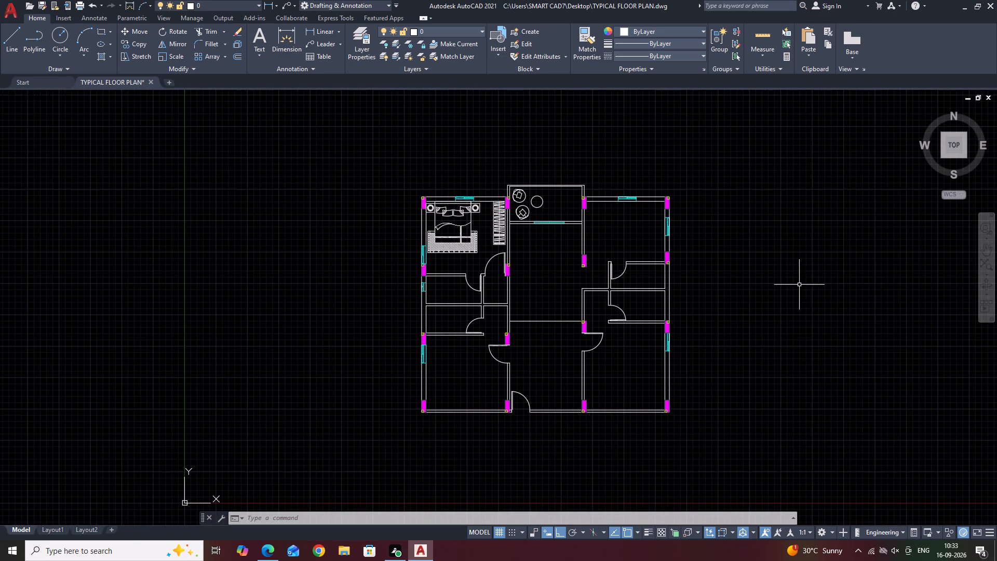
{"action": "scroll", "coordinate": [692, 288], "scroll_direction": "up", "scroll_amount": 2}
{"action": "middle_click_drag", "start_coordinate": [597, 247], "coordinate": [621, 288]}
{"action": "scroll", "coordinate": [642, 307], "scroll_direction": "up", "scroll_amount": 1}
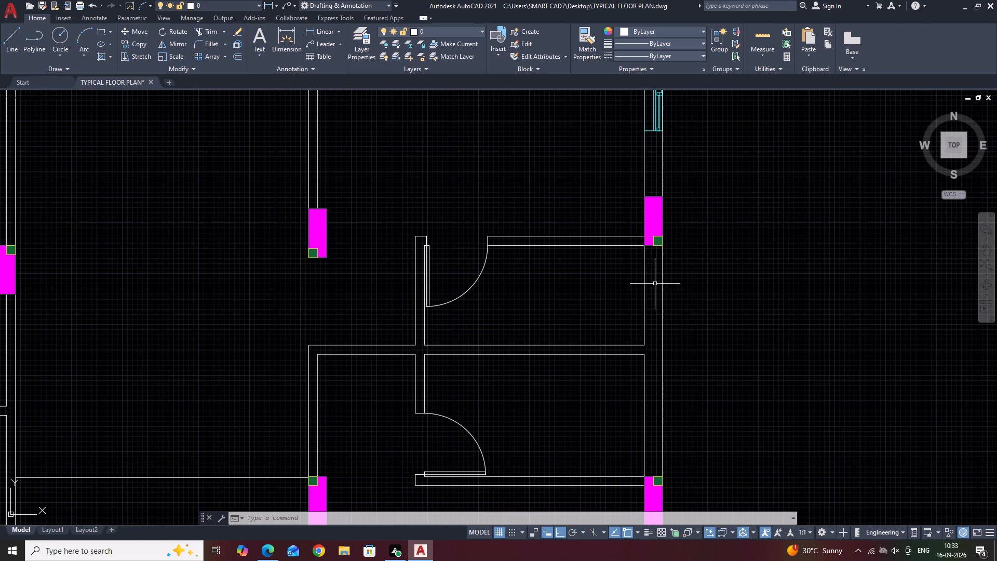
Move the inner line of the east wall in the upper of the two east bathrooms 4.5" outward.
{"action": "left_click", "coordinate": [645, 281]}
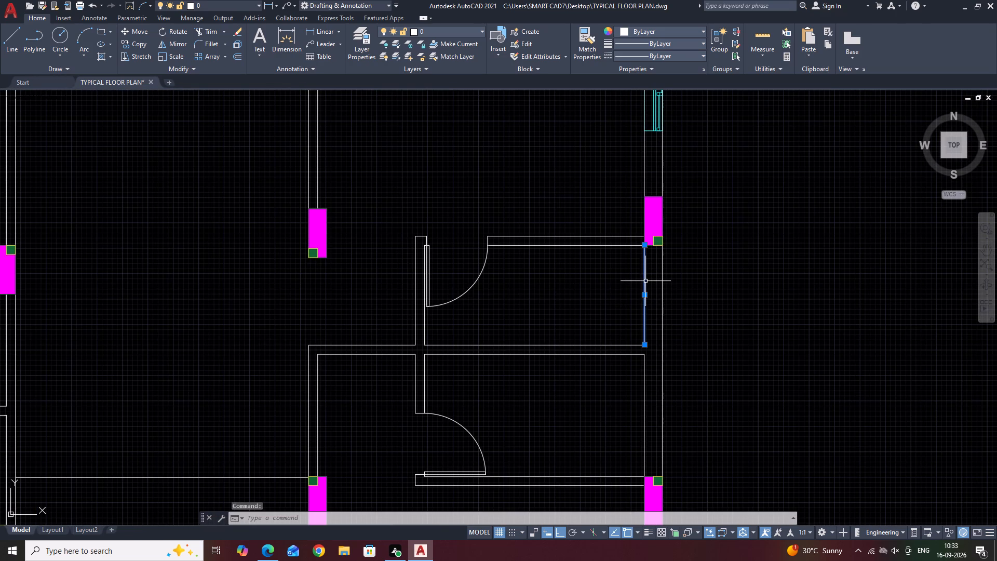
{"action": "key", "text": "m"}
{"action": "key", "text": "space"}
{"action": "scroll", "coordinate": [640, 300], "scroll_direction": "up", "scroll_amount": 2}
{"action": "left_click", "coordinate": [648, 286]}
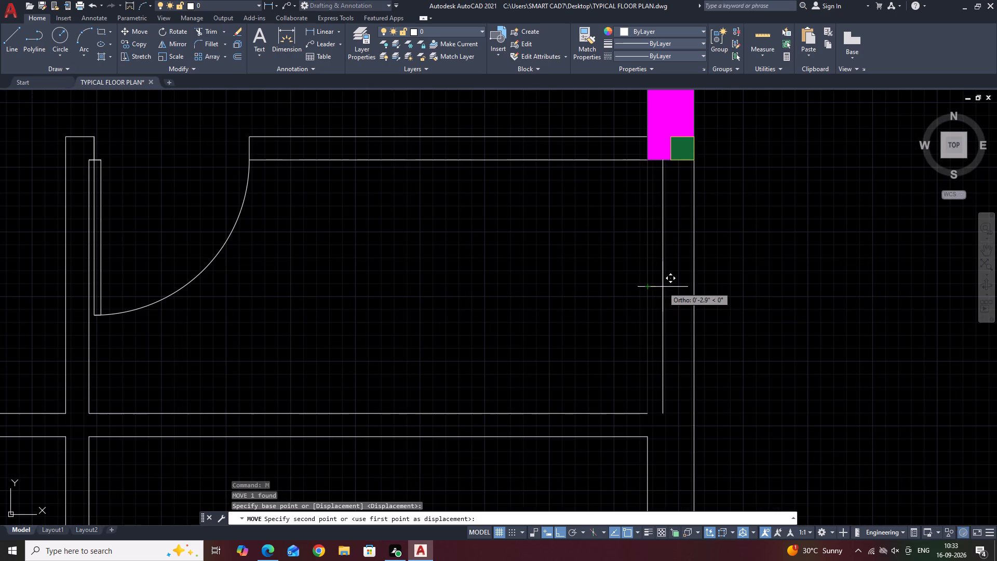
{"action": "type", "text": "4.5"}
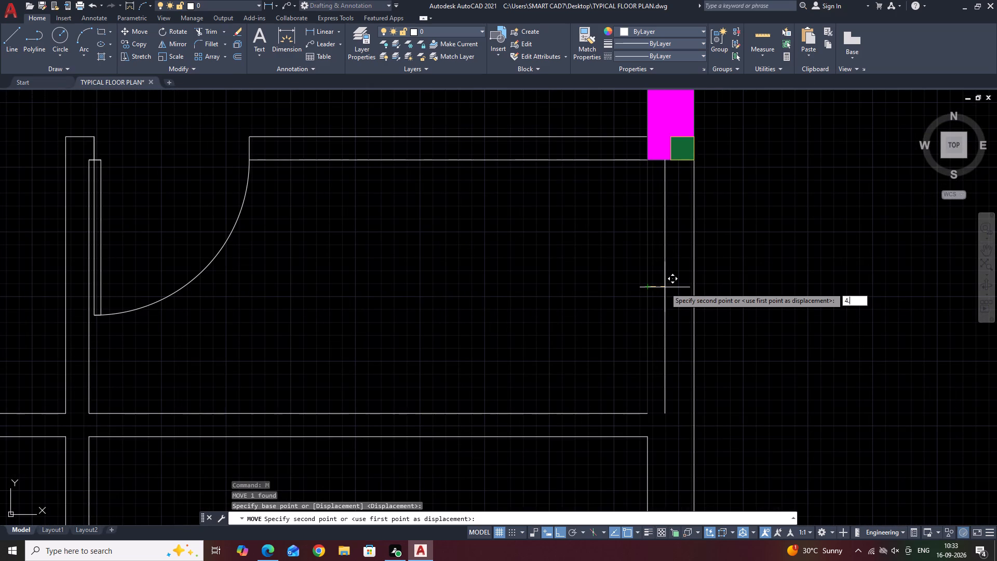
{"action": "key", "text": "space"}
{"action": "scroll", "coordinate": [665, 287], "scroll_direction": "down", "scroll_amount": 2}
{"action": "key", "text": "Escape"}
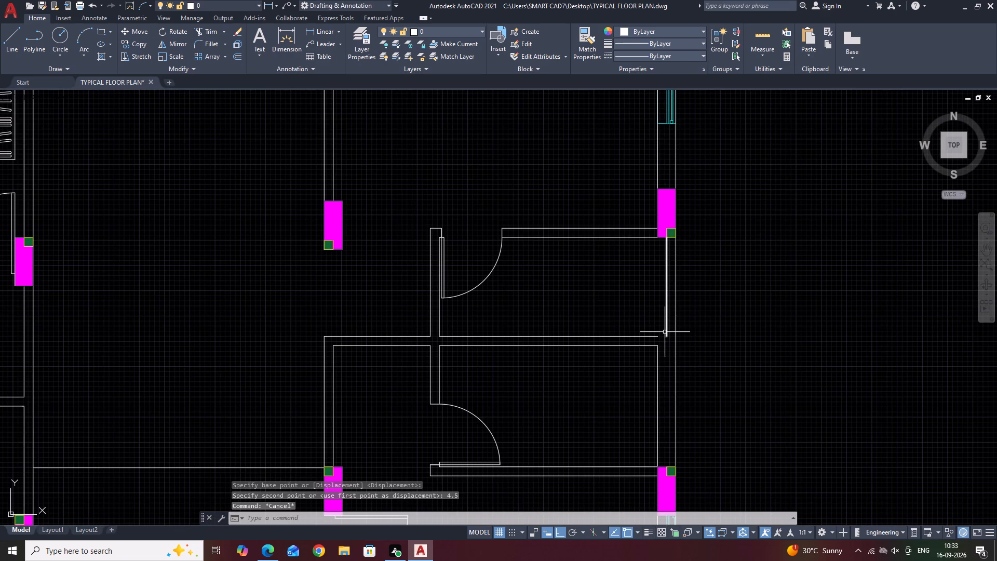
Fillet the upper line of the partition between the two east bathrooms to the shifted inner wall line.
{"action": "type", "text": "F"}
{"action": "key", "text": "space"}
{"action": "left_click", "coordinate": [657, 338]}
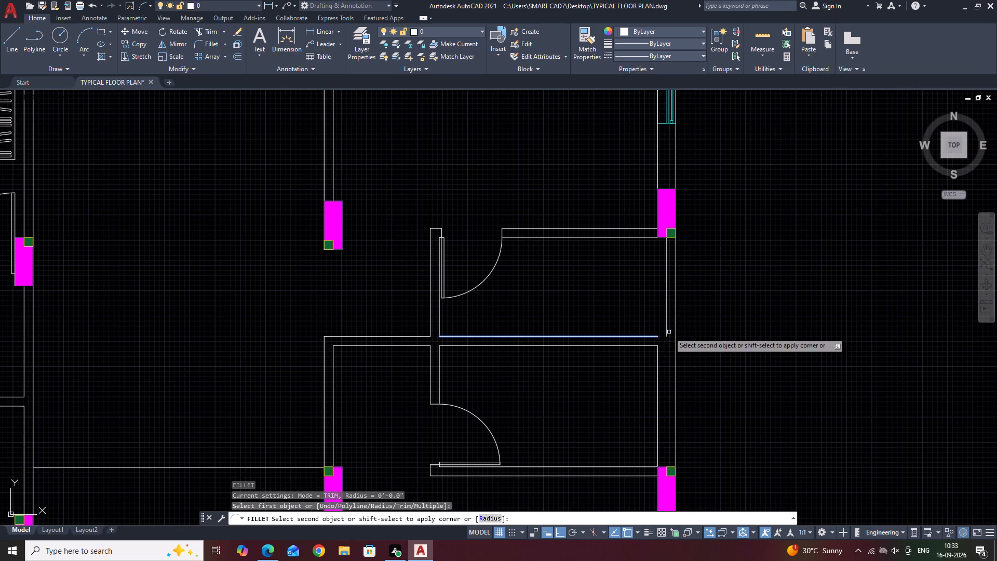
{"action": "left_click", "coordinate": [666, 325]}
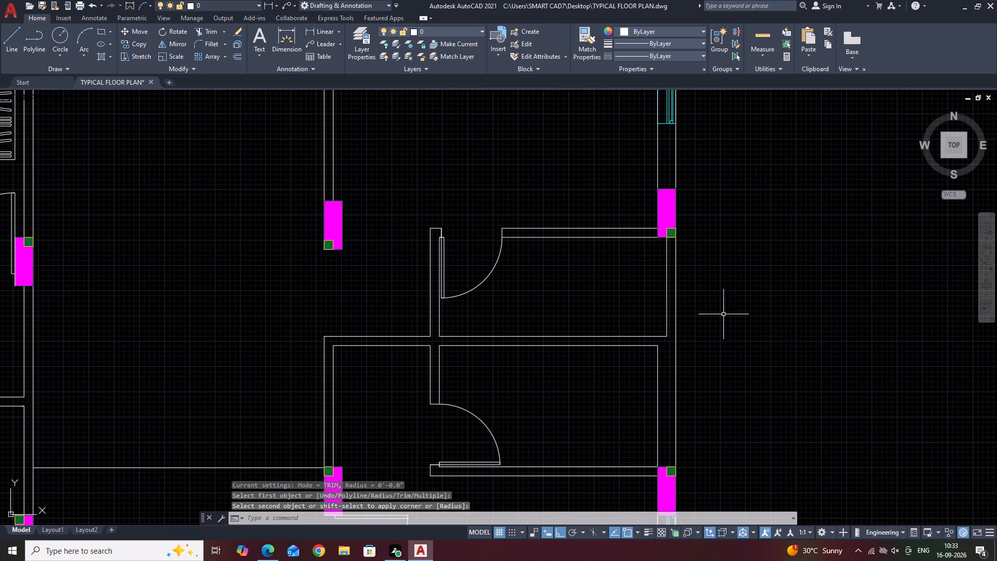
{"action": "right_click", "coordinate": [721, 308]}
{"action": "key", "text": "Escape"}
Open the small west-wall window's MM block for editing.
{"action": "scroll", "coordinate": [704, 270], "scroll_direction": "down", "scroll_amount": 1}
{"action": "middle_click_drag", "start_coordinate": [829, 305], "coordinate": [788, 305]}
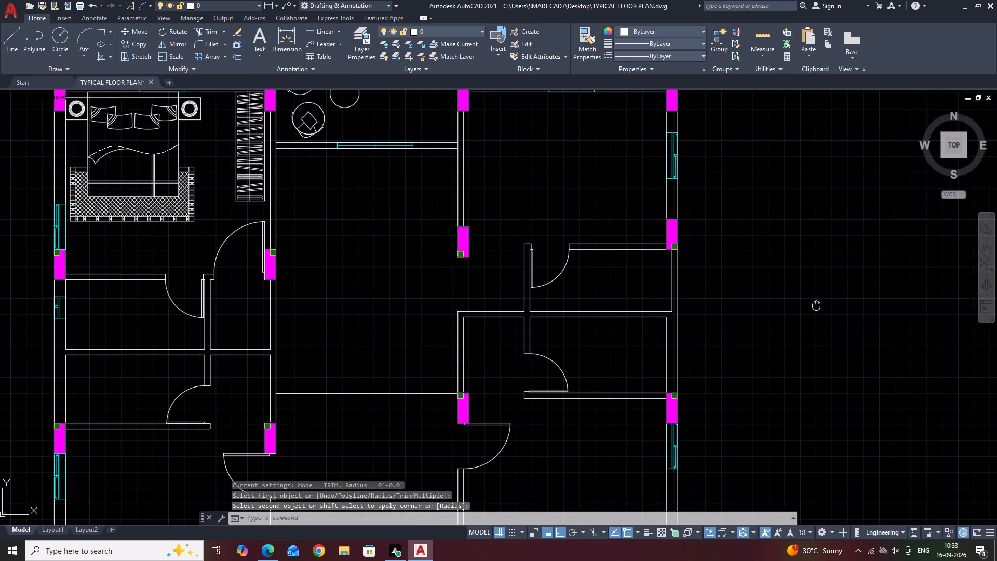
{"action": "middle_click_drag", "start_coordinate": [788, 305], "coordinate": [719, 296]}
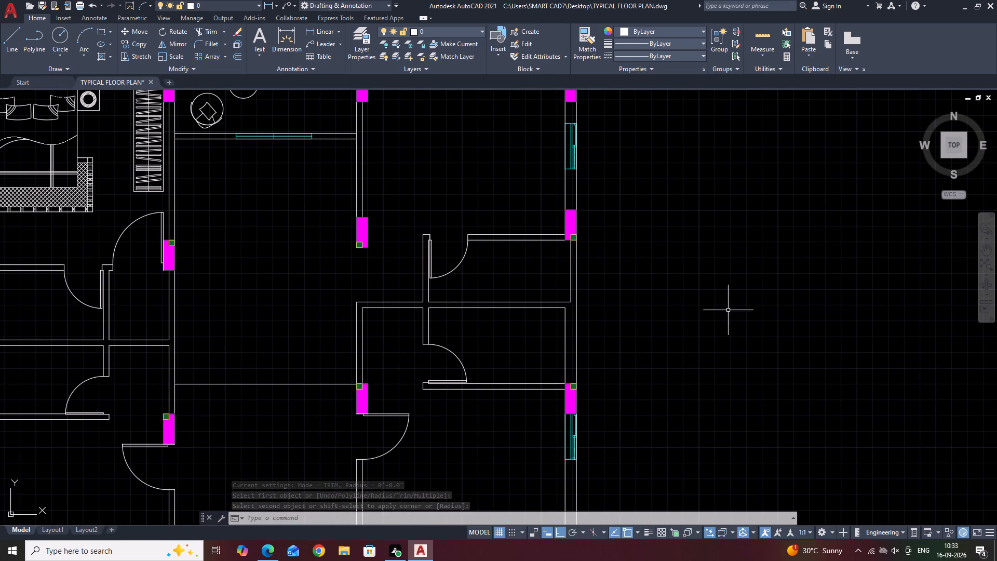
{"action": "middle_click_drag", "start_coordinate": [624, 350], "coordinate": [688, 333]}
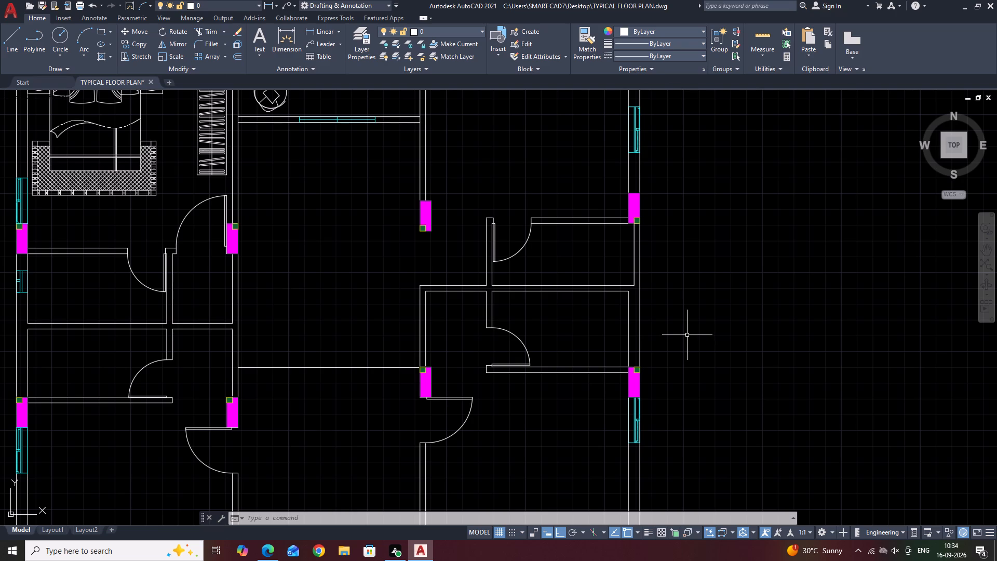
{"action": "scroll", "coordinate": [686, 335], "scroll_direction": "down", "scroll_amount": 1}
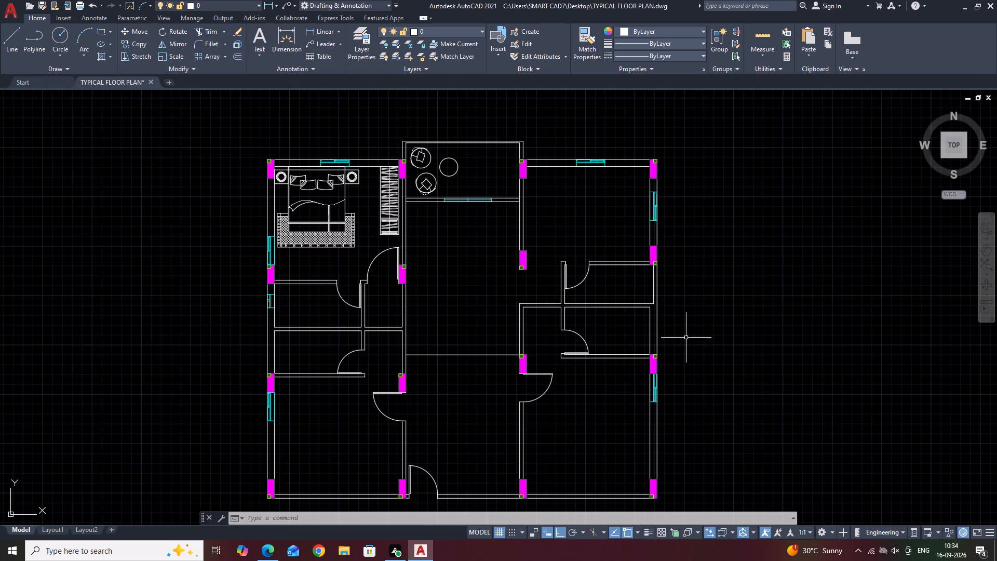
{"action": "scroll", "coordinate": [262, 307], "scroll_direction": "up", "scroll_amount": 2}
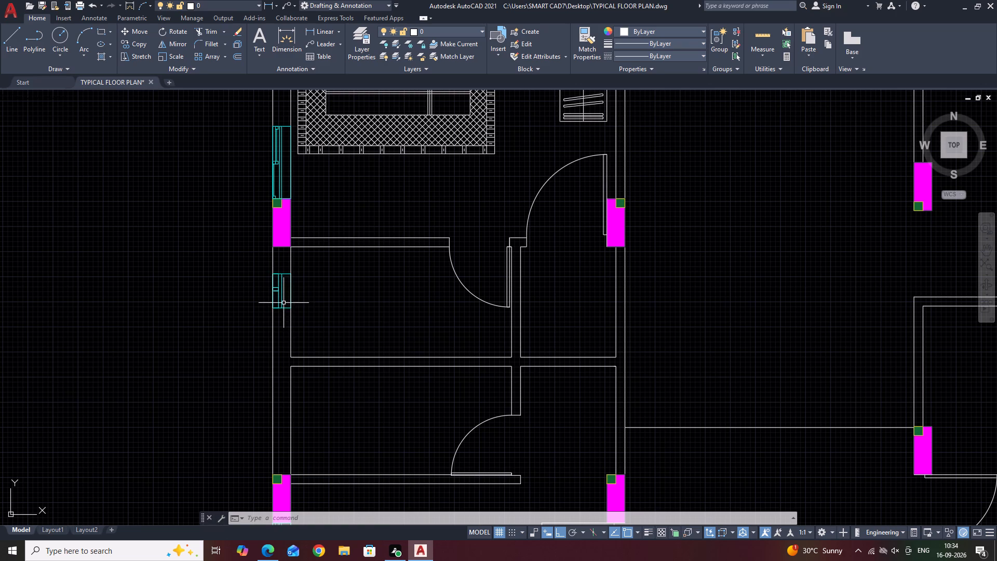
{"action": "double_click", "coordinate": [282, 305]}
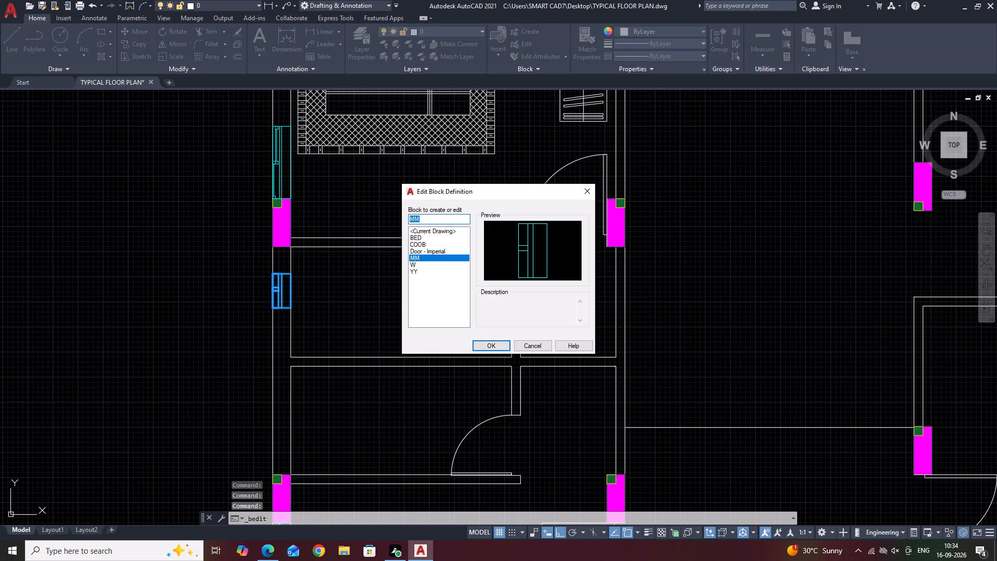
{"action": "left_click", "coordinate": [489, 349]}
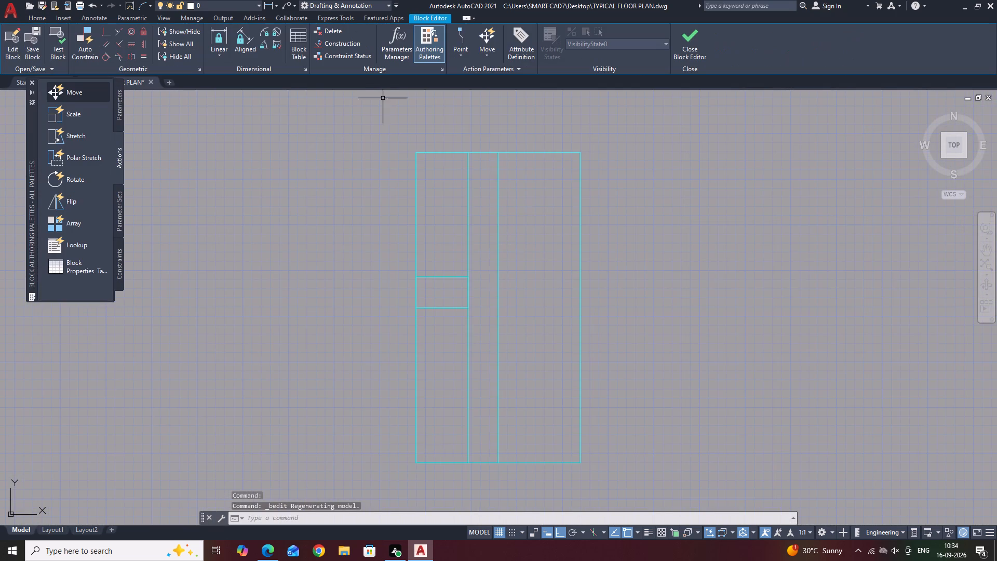
Measure the full length of the MM window's east edge with a linear dimension, without placing it.
{"action": "left_click", "coordinate": [33, 17]}
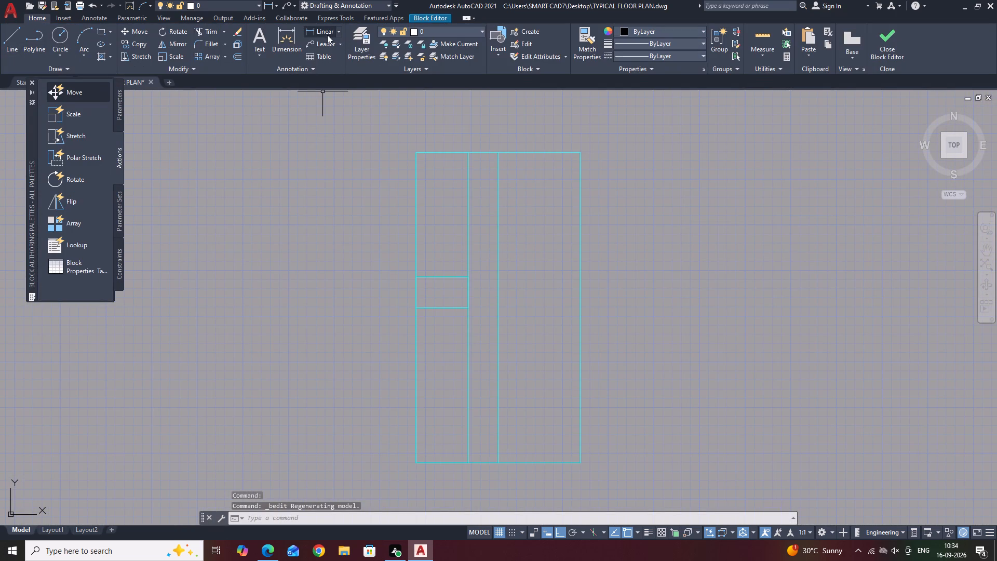
{"action": "left_click", "coordinate": [326, 33]}
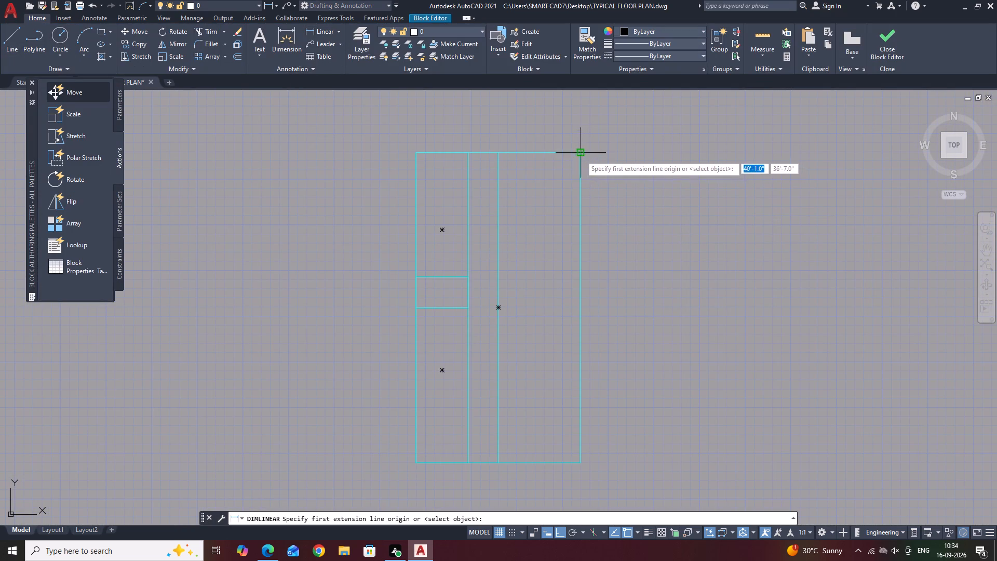
{"action": "left_click", "coordinate": [580, 155]}
{"action": "left_click", "coordinate": [580, 466]}
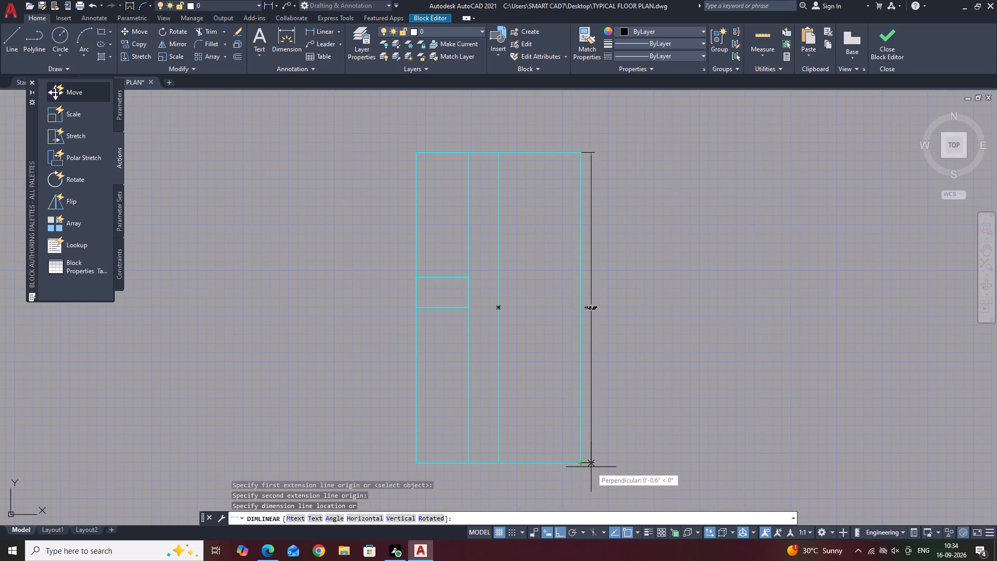
{"action": "scroll", "coordinate": [590, 466], "scroll_direction": "up", "scroll_amount": 2}
{"action": "scroll", "coordinate": [590, 466], "scroll_direction": "down", "scroll_amount": 2}
{"action": "key", "text": "Escape"}
{"action": "scroll", "coordinate": [563, 431], "scroll_direction": "down", "scroll_amount": 3}
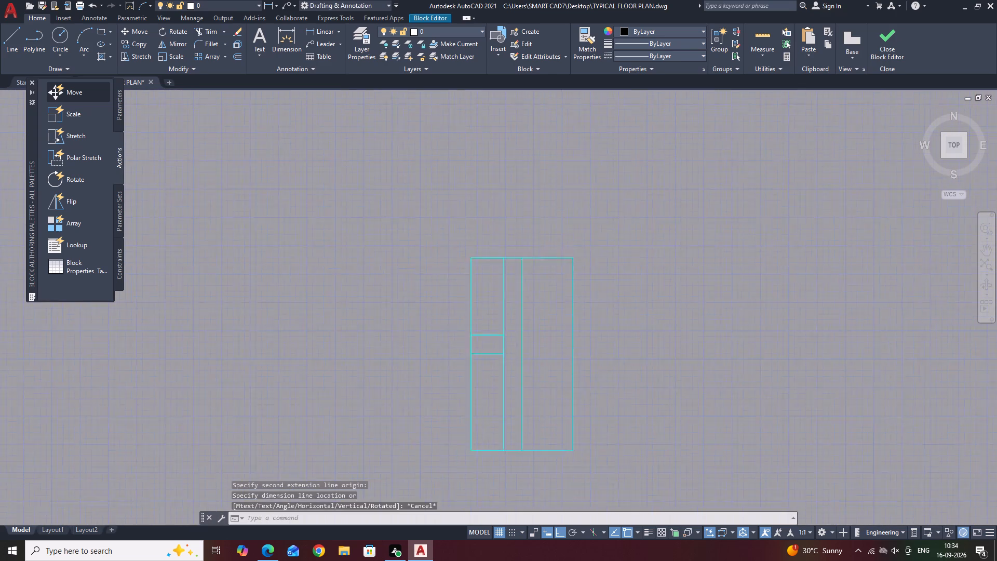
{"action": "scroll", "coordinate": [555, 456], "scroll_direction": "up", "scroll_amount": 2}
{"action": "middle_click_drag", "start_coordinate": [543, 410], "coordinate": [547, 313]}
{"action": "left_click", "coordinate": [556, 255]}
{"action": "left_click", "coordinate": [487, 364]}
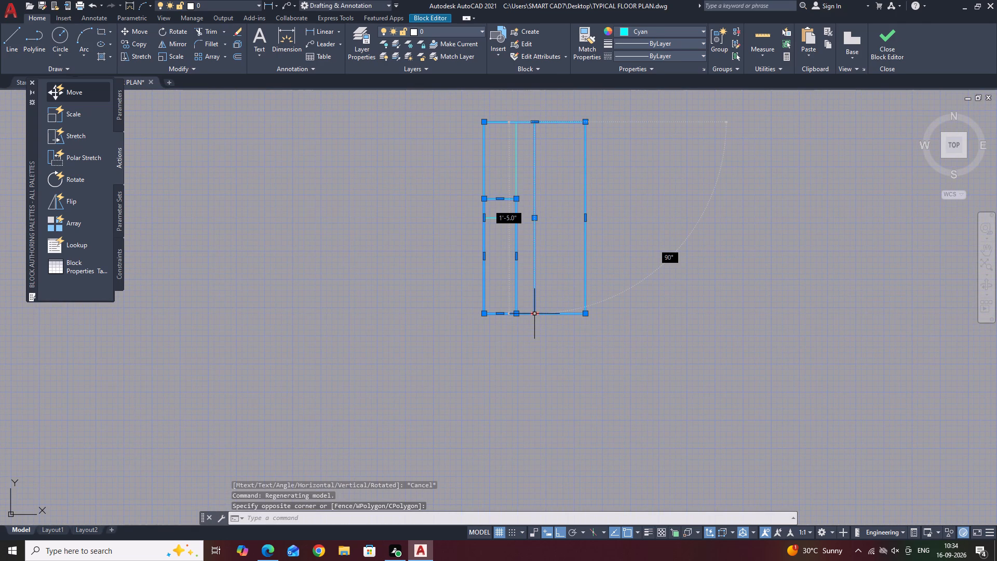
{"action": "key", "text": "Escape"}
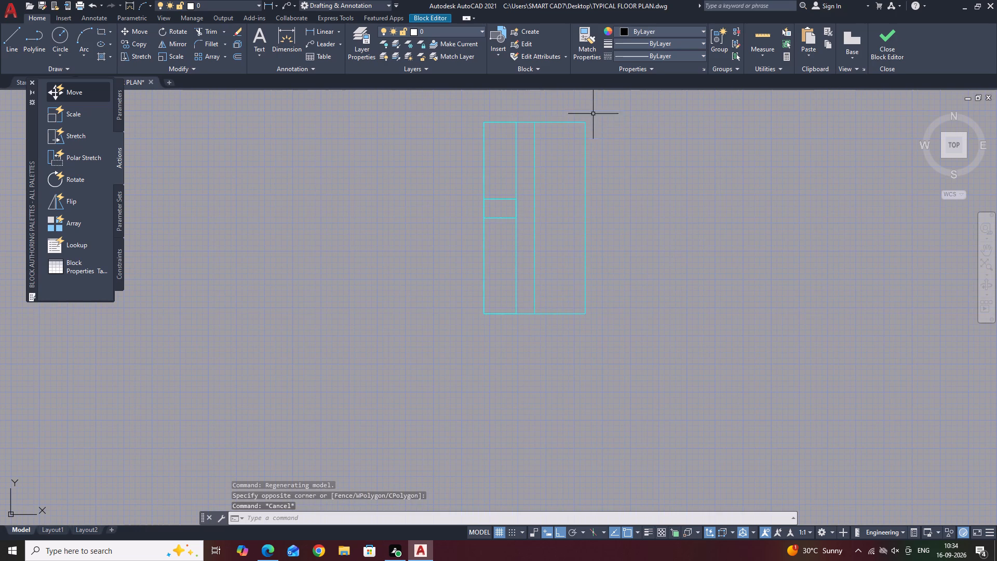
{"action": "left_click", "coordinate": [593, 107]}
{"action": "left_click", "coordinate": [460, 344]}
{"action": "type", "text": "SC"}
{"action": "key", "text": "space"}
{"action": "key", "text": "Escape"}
Stretch the bottom edge of the MM window outline down by 6" and extend the lower sash rectangle to meet it.
{"action": "left_click", "coordinate": [590, 270]}
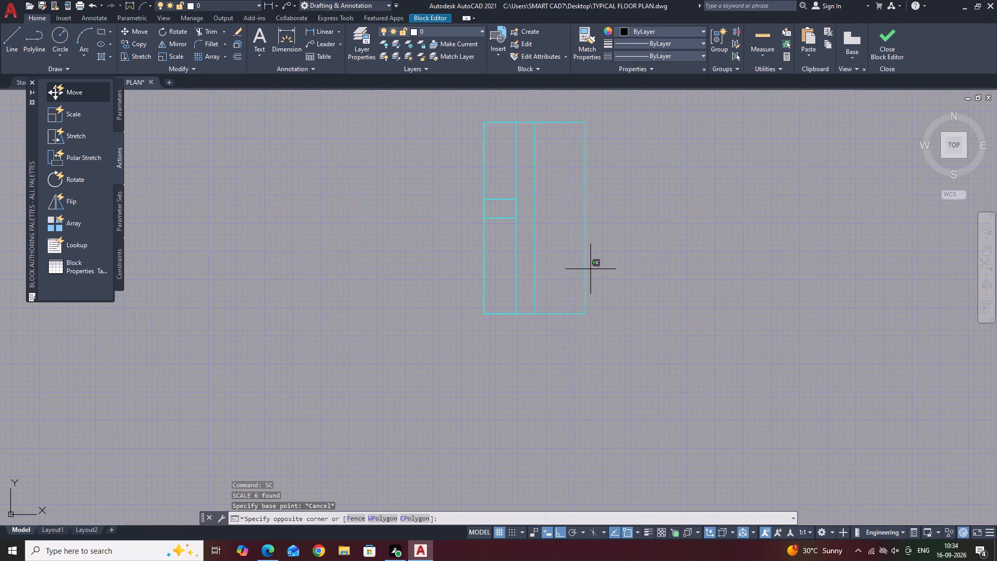
{"action": "left_click", "coordinate": [498, 324]}
{"action": "left_click", "coordinate": [535, 312]}
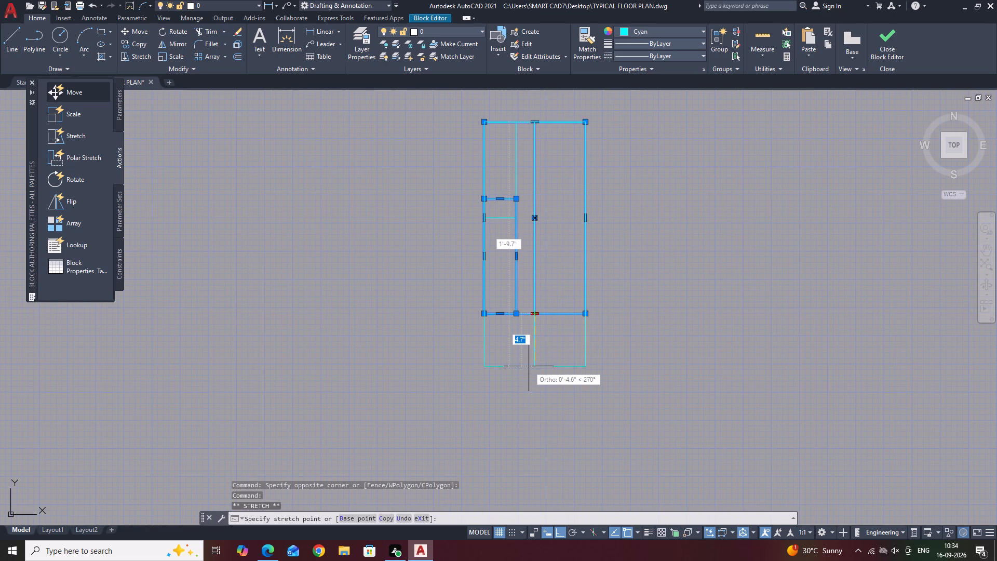
{"action": "type", "text": "6"}
{"action": "key", "text": "space"}
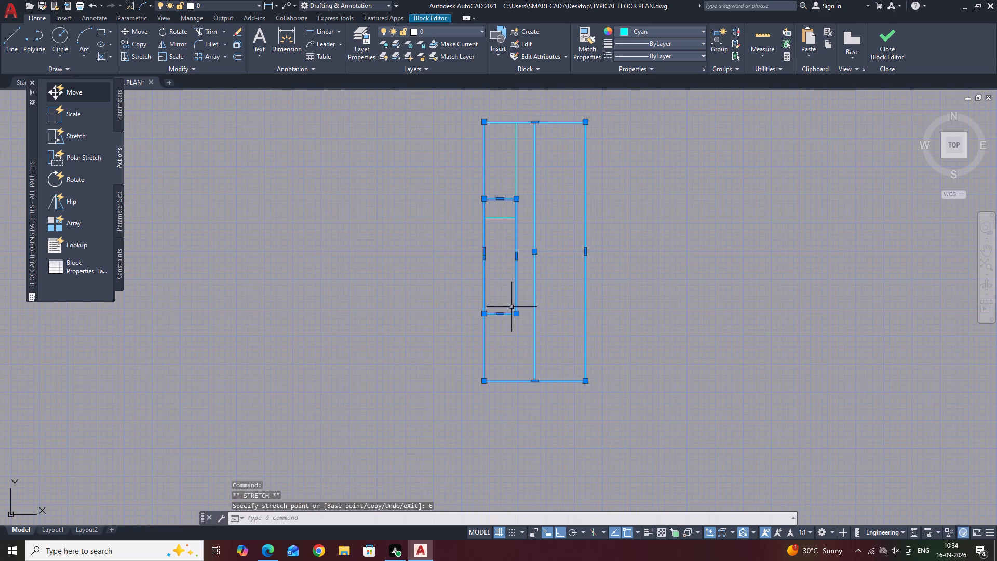
{"action": "left_click", "coordinate": [500, 313]}
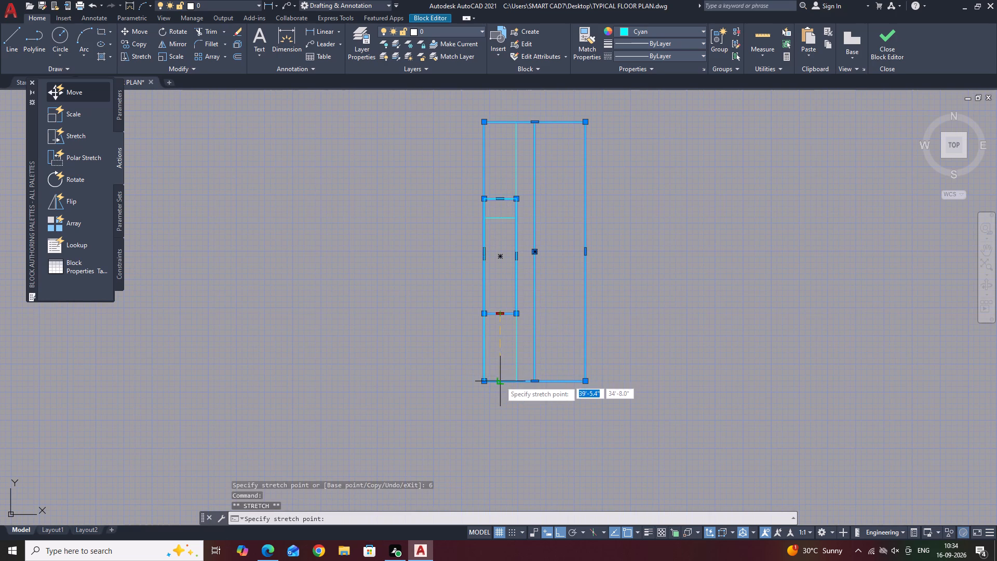
{"action": "left_click", "coordinate": [500, 382]}
{"action": "key", "text": "Escape"}
{"action": "key", "text": "Escape"}
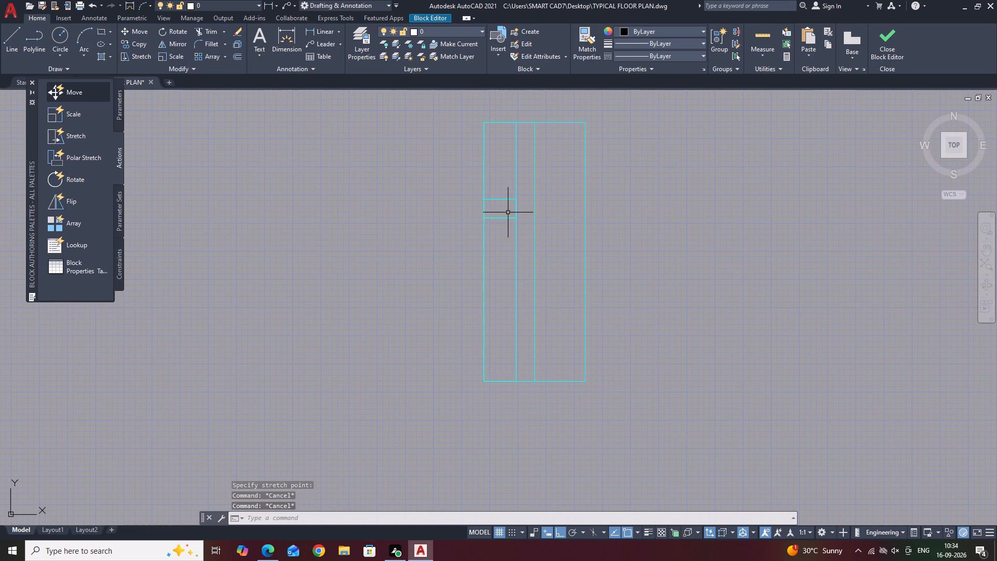
Stretch the top edge of the lower sash rectangle down to the midpoint of the lengthened window.
{"action": "left_click", "coordinate": [506, 194]}
{"action": "left_click", "coordinate": [501, 209]}
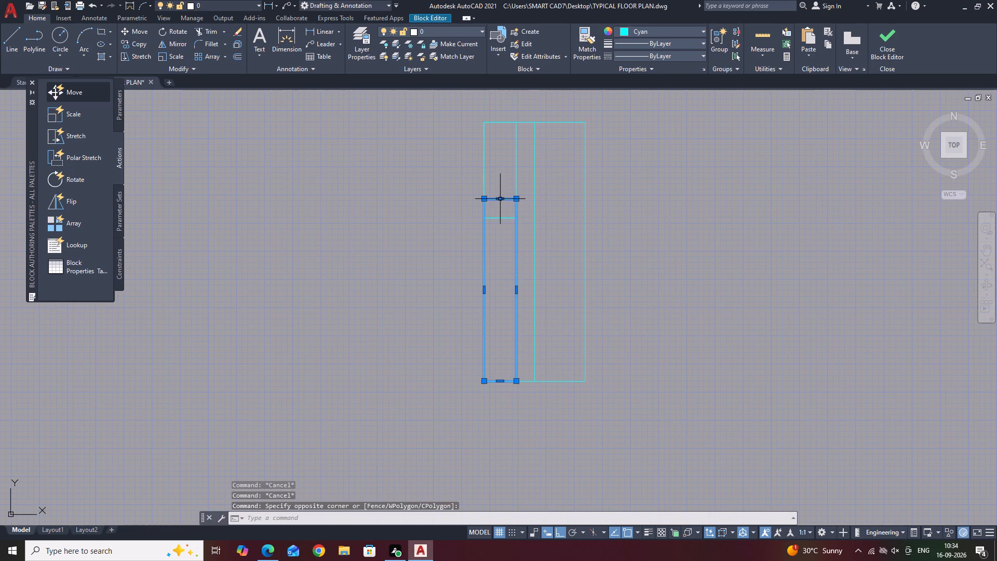
{"action": "left_click", "coordinate": [502, 198]}
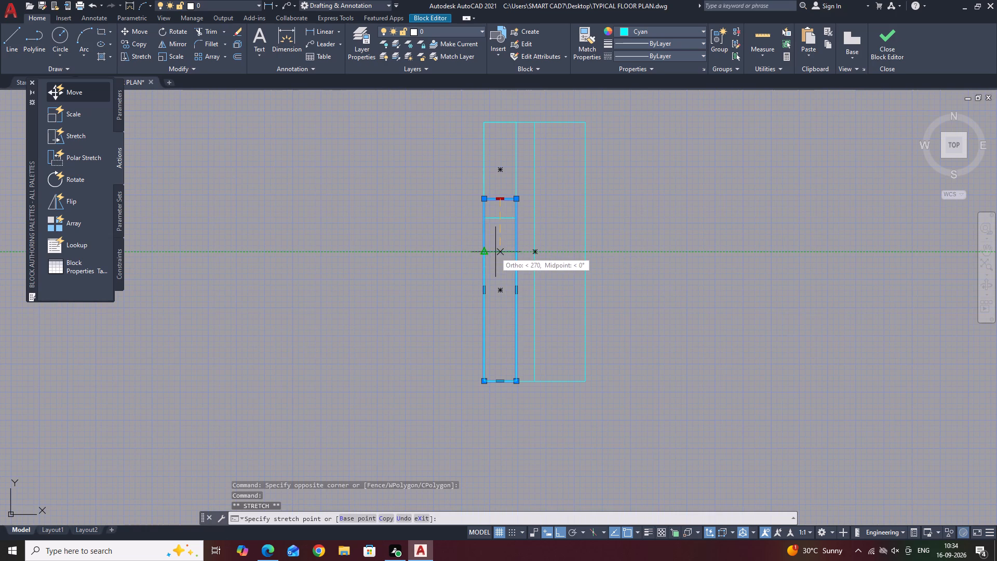
{"action": "left_click", "coordinate": [502, 252]}
Stretch the bottom edge of the upper sash rectangle down to meet the top of the lower sash.
{"action": "left_click", "coordinate": [503, 218]}
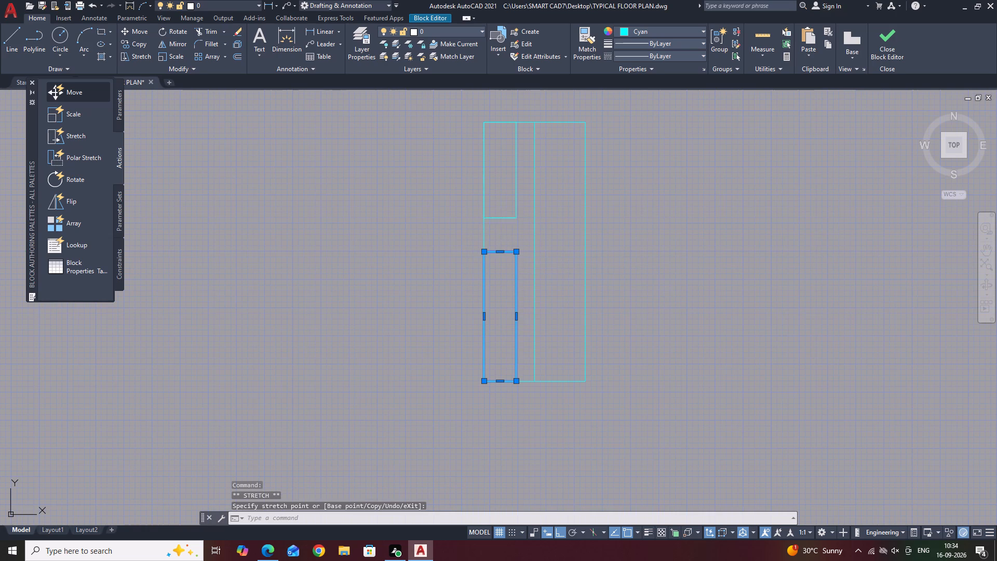
{"action": "left_click", "coordinate": [501, 218]}
{"action": "left_click", "coordinate": [499, 252]}
{"action": "key", "text": "Escape"}
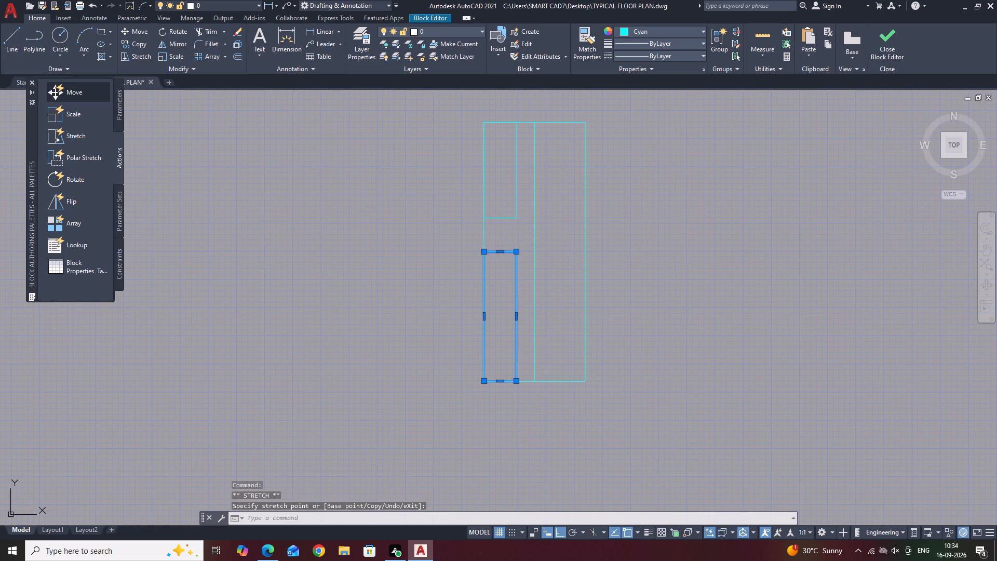
{"action": "left_click", "coordinate": [500, 219]}
{"action": "left_click", "coordinate": [500, 218]}
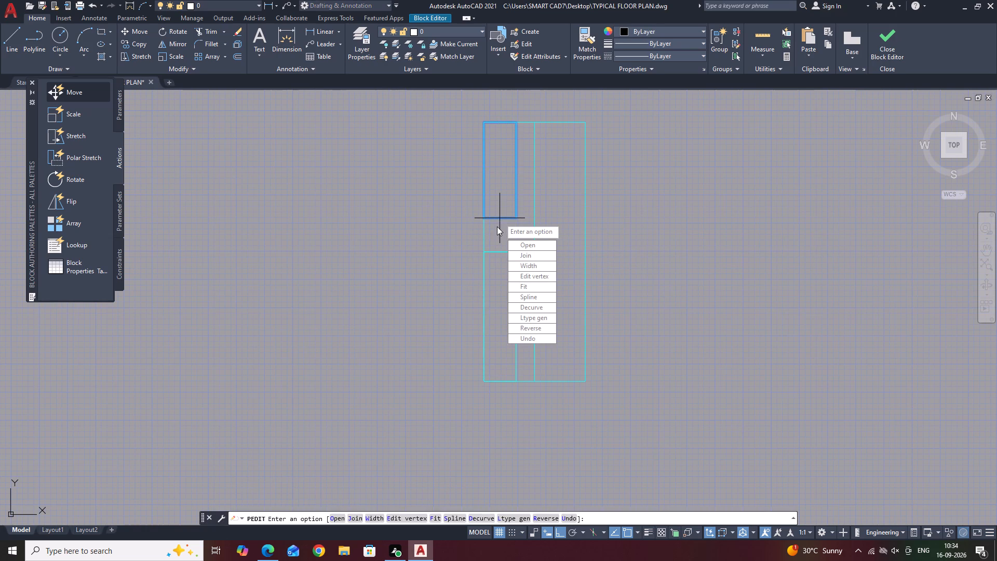
{"action": "key", "text": "Escape"}
{"action": "left_click", "coordinate": [500, 218]}
{"action": "left_click", "coordinate": [500, 218]}
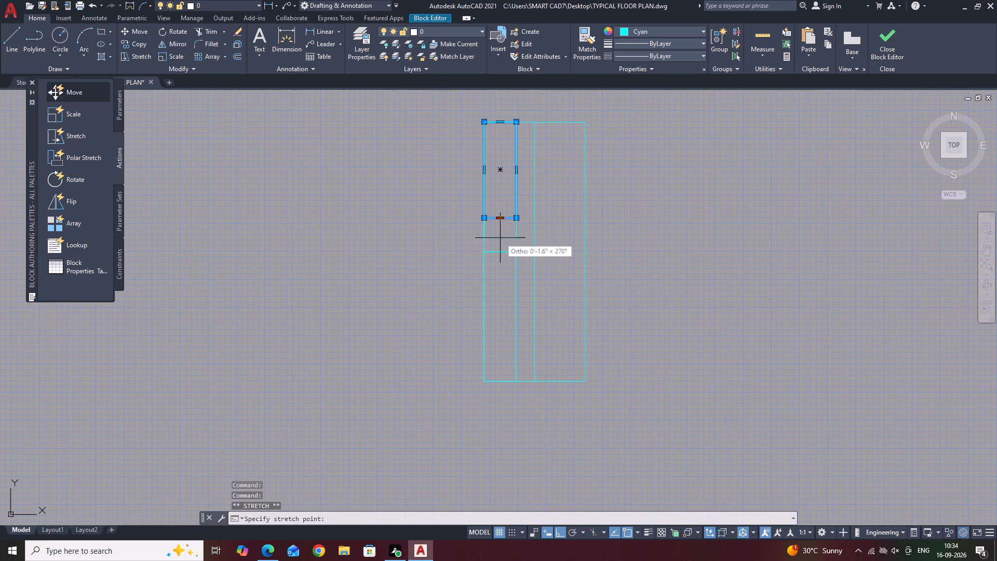
{"action": "left_click", "coordinate": [501, 252]}
{"action": "key", "text": "Escape"}
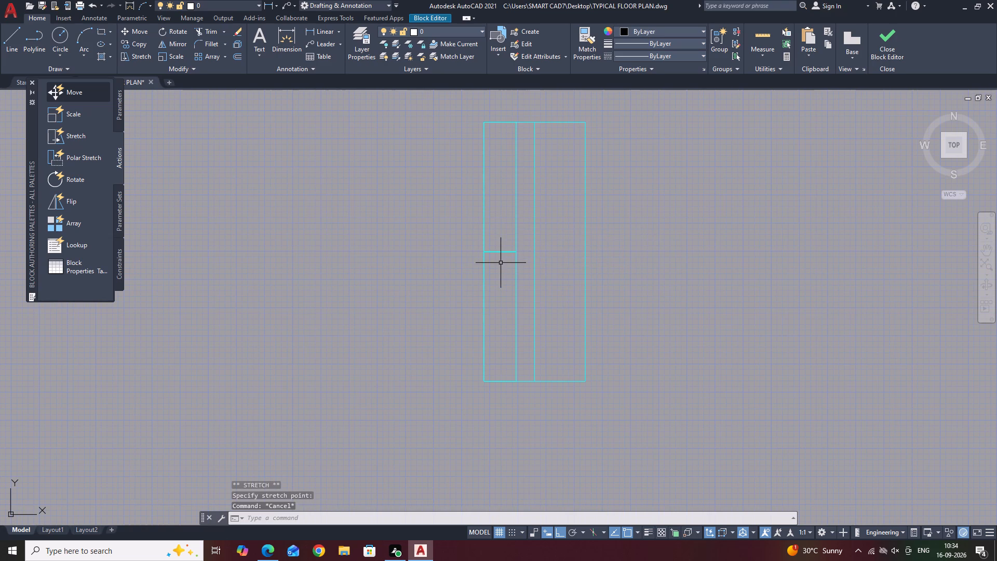
Draw a rectangle about 2.8" wide and 2.4" high across the joint between the two sashes.
{"action": "key", "text": "r"}
{"action": "key", "text": "e"}
{"action": "key", "text": "c"}
{"action": "key", "text": "space"}
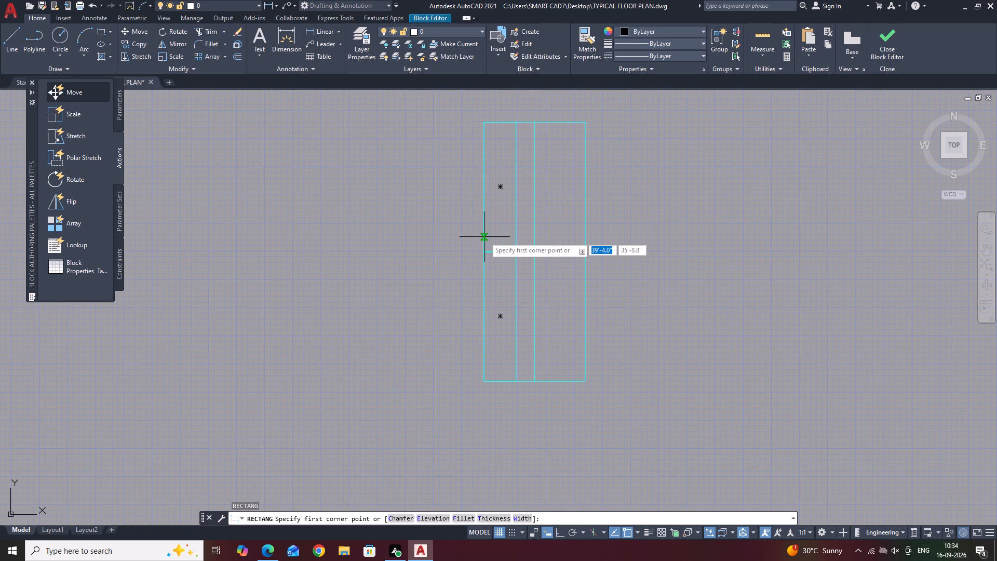
{"action": "left_click", "coordinate": [484, 237]}
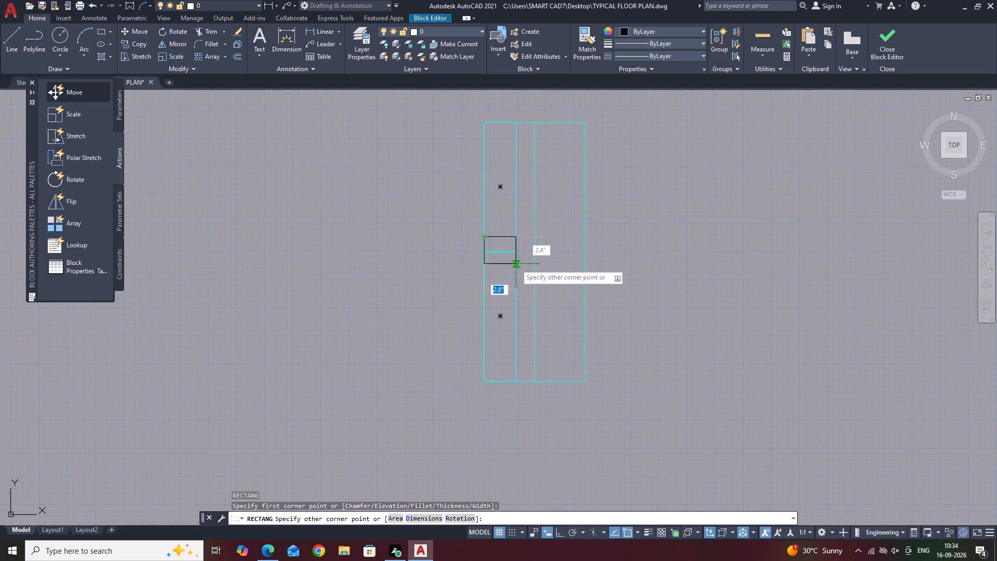
{"action": "left_click", "coordinate": [517, 266]}
Set the colour of the small rectangle across the sash joint to cyan.
{"action": "scroll", "coordinate": [482, 258], "scroll_direction": "up", "scroll_amount": 2}
{"action": "left_click", "coordinate": [532, 281]}
{"action": "left_click", "coordinate": [518, 268]}
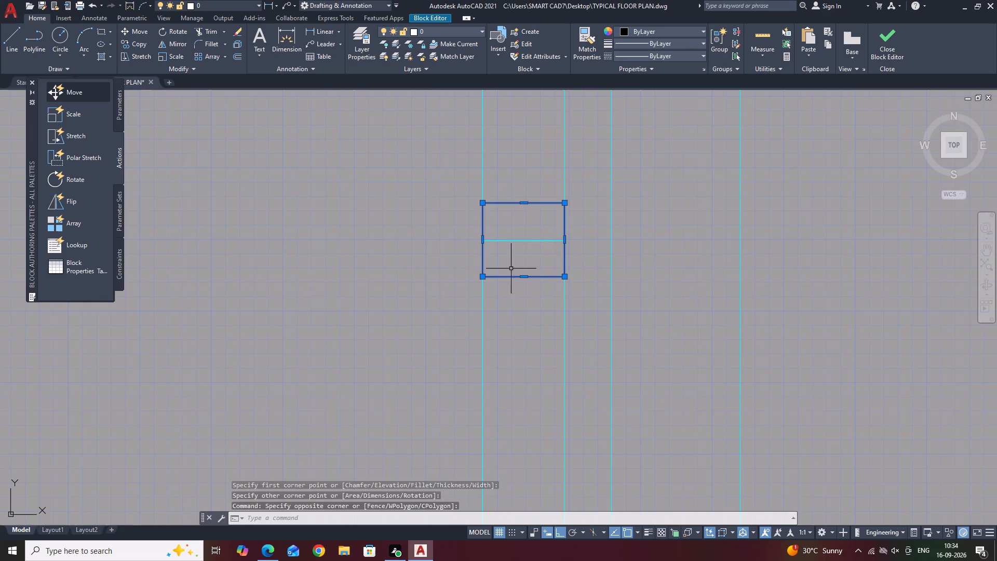
{"action": "left_click", "coordinate": [669, 26]}
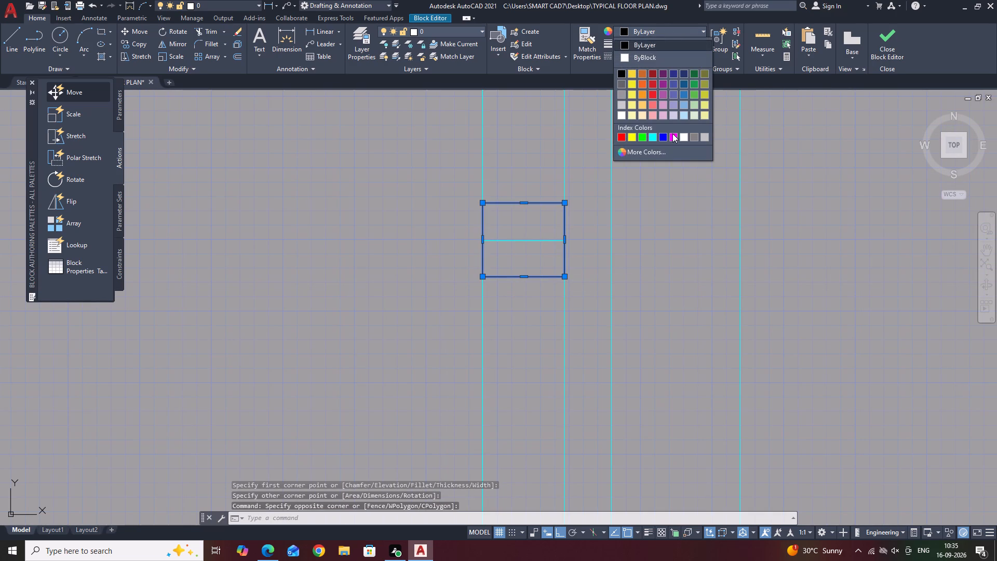
{"action": "left_click", "coordinate": [651, 134]}
{"action": "key", "text": "Escape"}
Save the changes to the MM block and close the block editor.
{"action": "scroll", "coordinate": [549, 323], "scroll_direction": "down", "scroll_amount": 3}
{"action": "scroll", "coordinate": [676, 332], "scroll_direction": "down", "scroll_amount": 2}
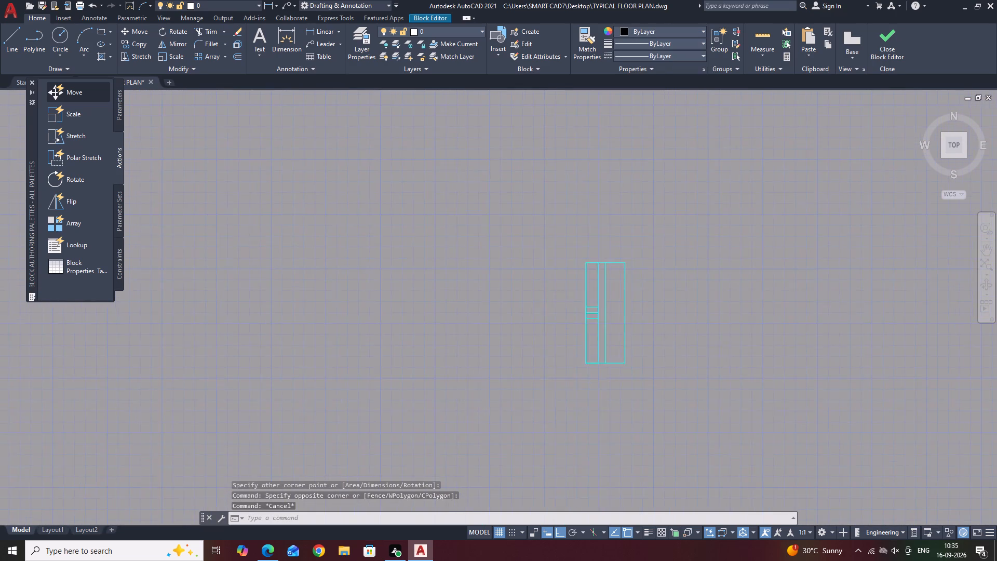
{"action": "left_click", "coordinate": [666, 267]}
{"action": "left_click", "coordinate": [596, 397]}
{"action": "key", "text": "Escape"}
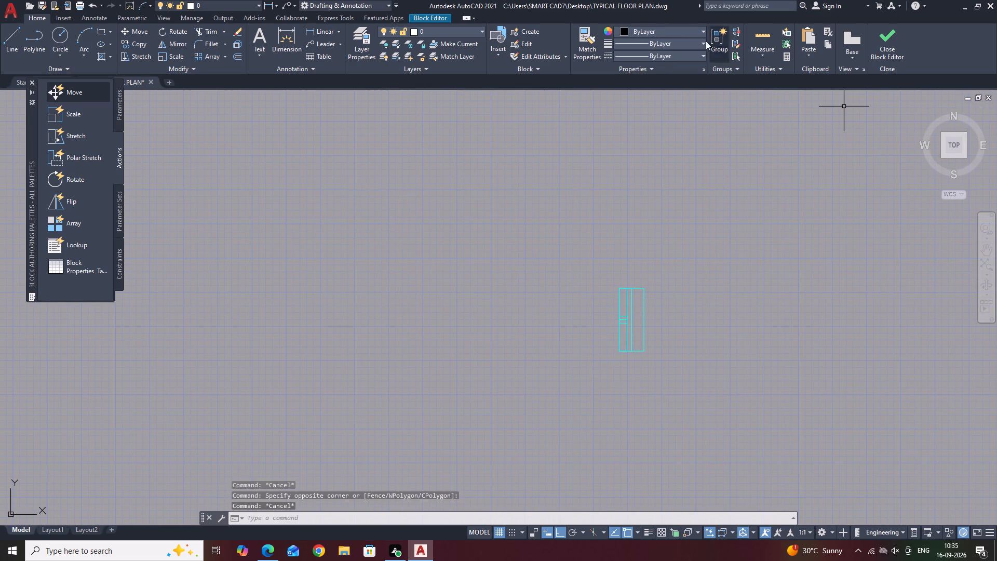
{"action": "left_click", "coordinate": [887, 33]}
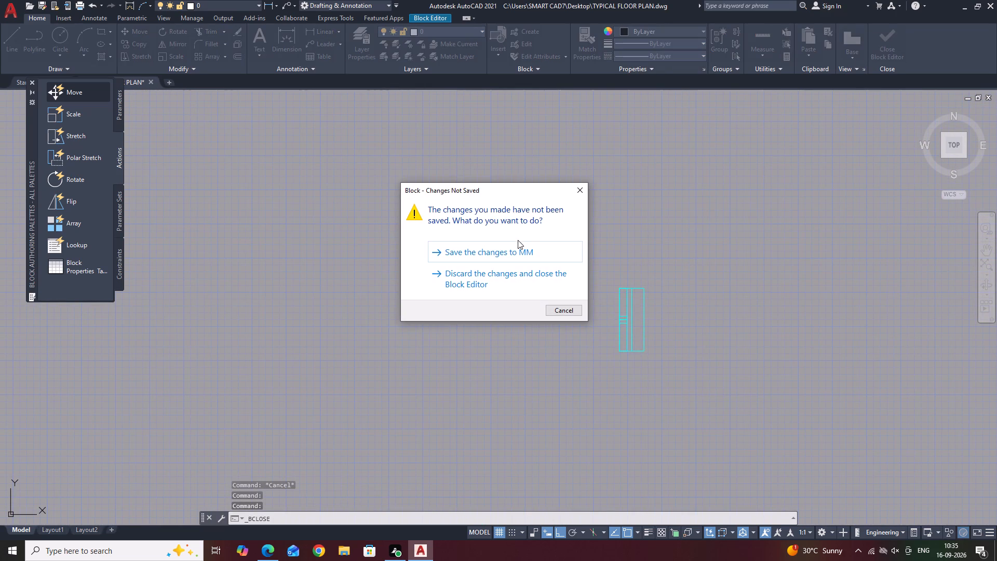
{"action": "left_click", "coordinate": [511, 246]}
Reopen the MM block, erase the line at the sash joint inside the small rectangle, and save the block.
{"action": "scroll", "coordinate": [274, 298], "scroll_direction": "up", "scroll_amount": 3}
{"action": "double_click", "coordinate": [273, 290]}
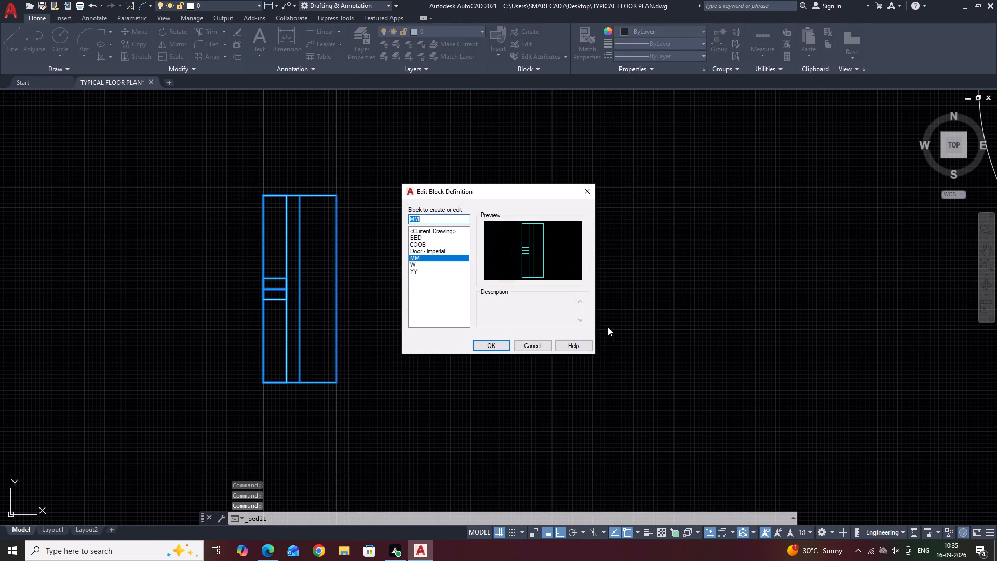
{"action": "left_click", "coordinate": [487, 346]}
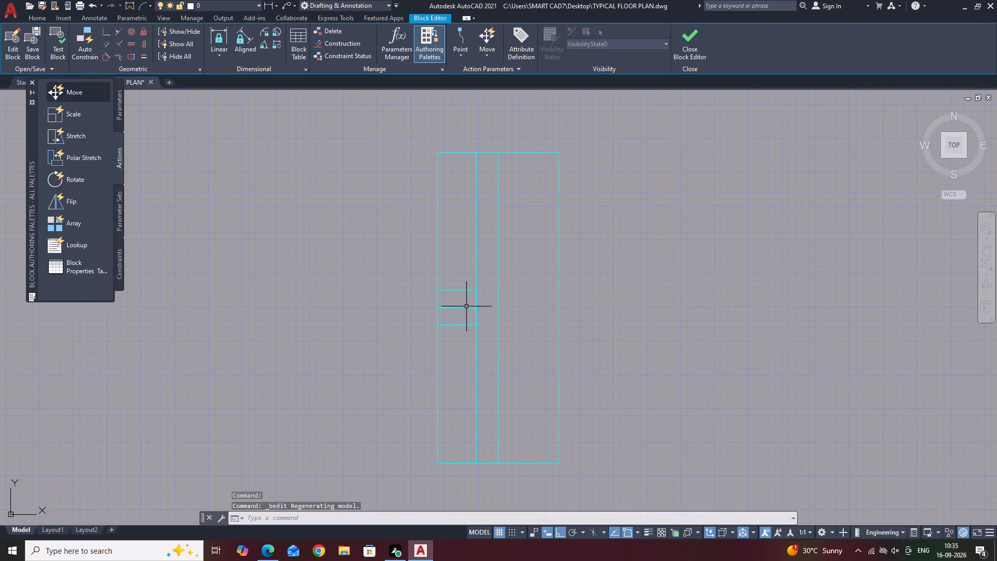
{"action": "left_click", "coordinate": [462, 308]}
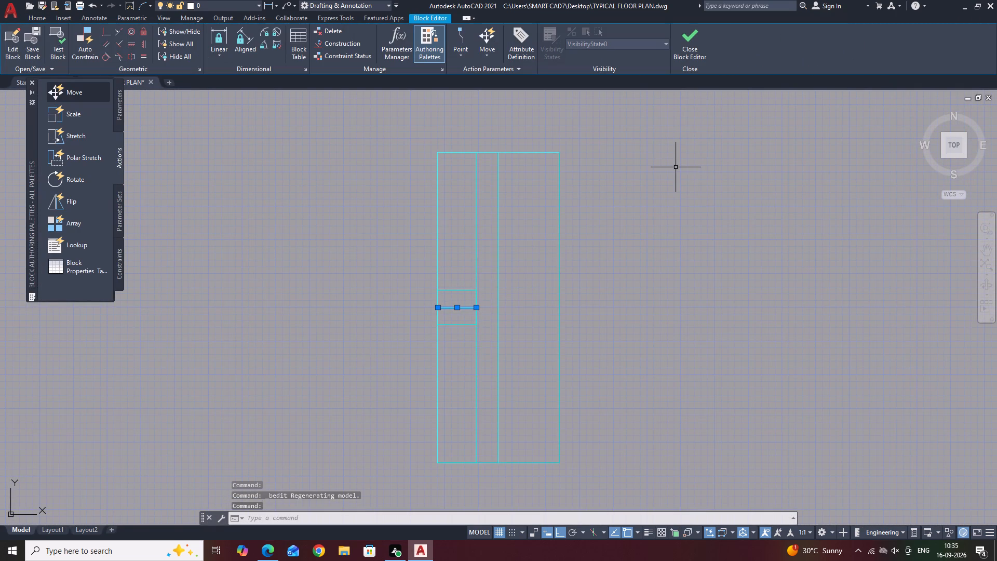
{"action": "key", "text": "Delete"}
{"action": "left_click", "coordinate": [696, 47]}
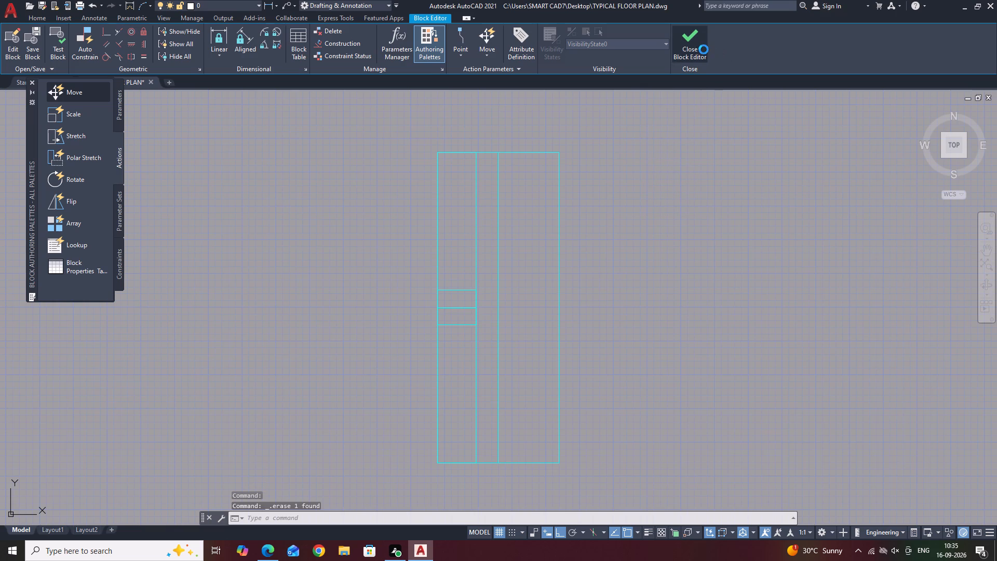
{"action": "left_click", "coordinate": [547, 252]}
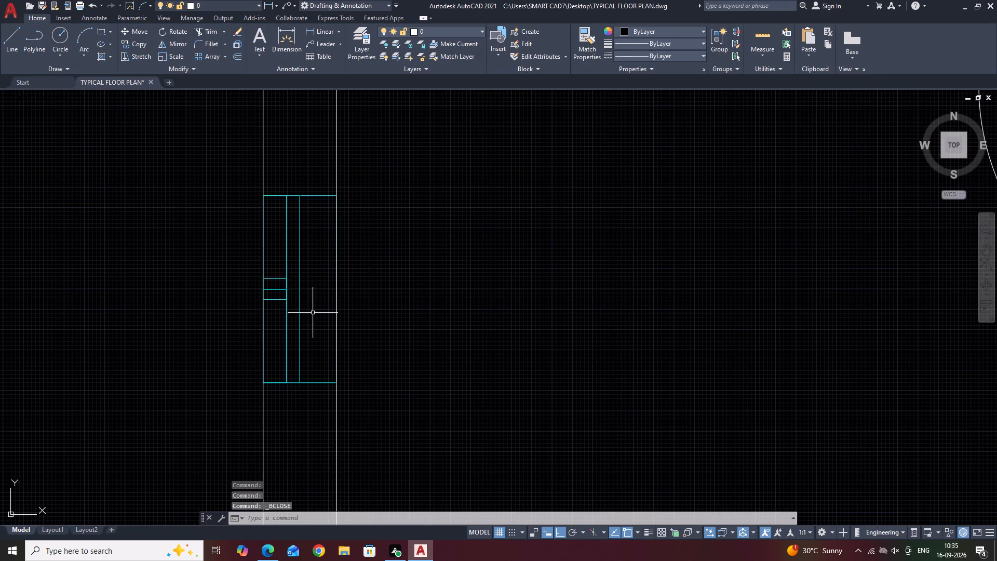
Reopen the MM block, trim the sash edges crossing the small joint rectangle, and save the changes to MM.
{"action": "left_click", "coordinate": [277, 289]}
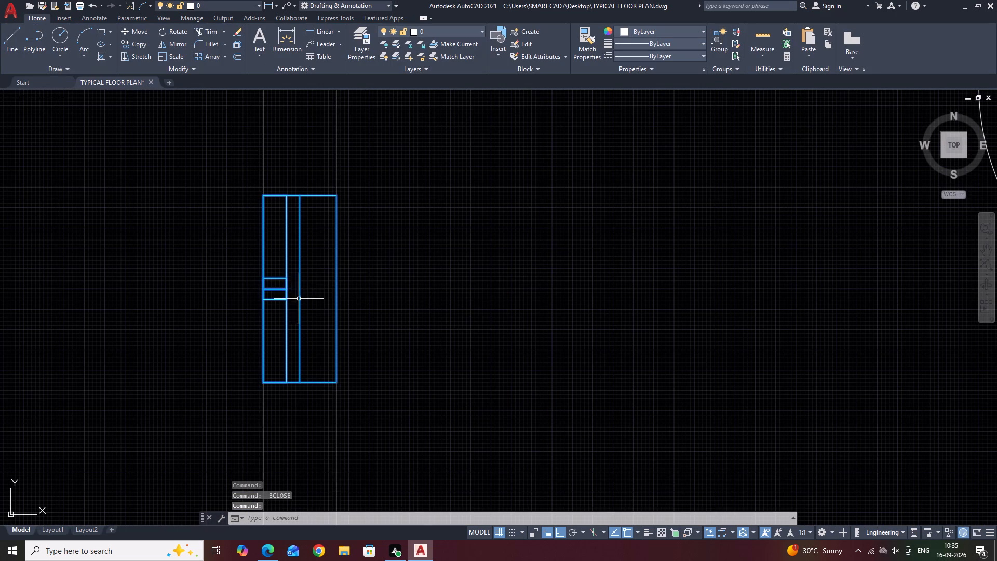
{"action": "double_click", "coordinate": [291, 287]}
{"action": "triple_click", "coordinate": [284, 288]}
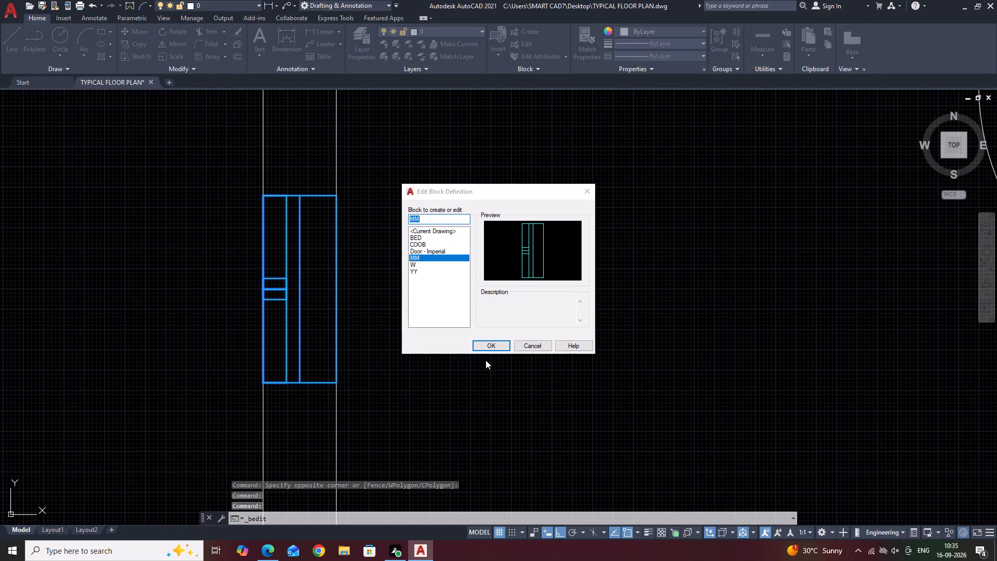
{"action": "left_click", "coordinate": [495, 346]}
{"action": "scroll", "coordinate": [457, 315], "scroll_direction": "up", "scroll_amount": 2}
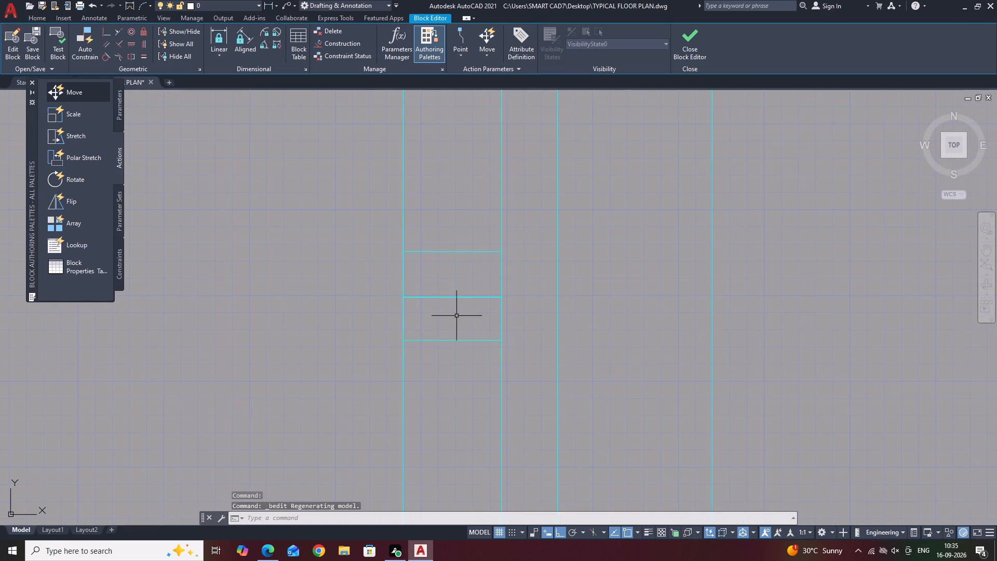
{"action": "key", "text": "t"}
{"action": "type", "text": "R"}
{"action": "key", "text": "space"}
{"action": "left_click", "coordinate": [449, 295]}
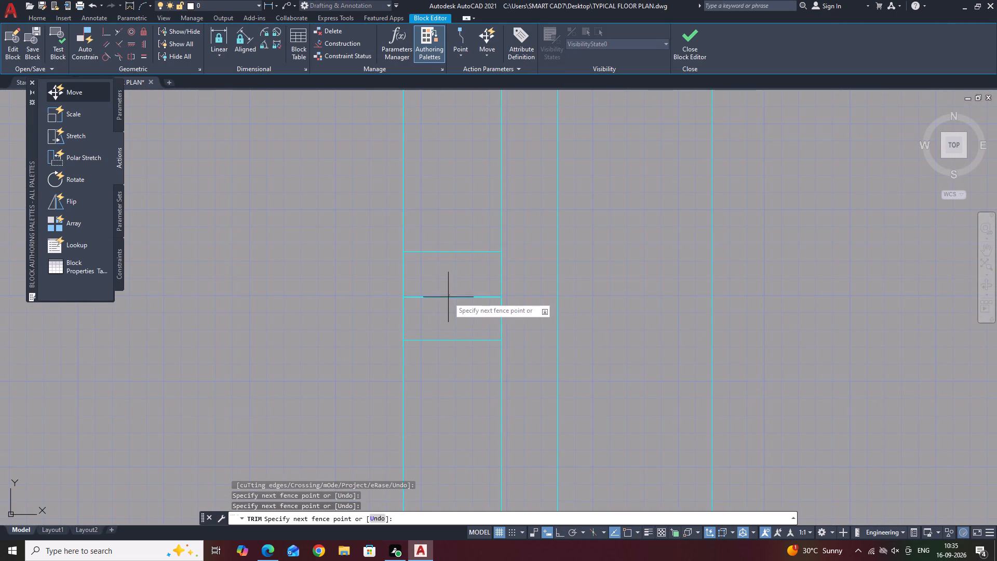
{"action": "left_click", "coordinate": [445, 302]}
{"action": "scroll", "coordinate": [472, 287], "scroll_direction": "down", "scroll_amount": 4}
{"action": "key", "text": "Escape"}
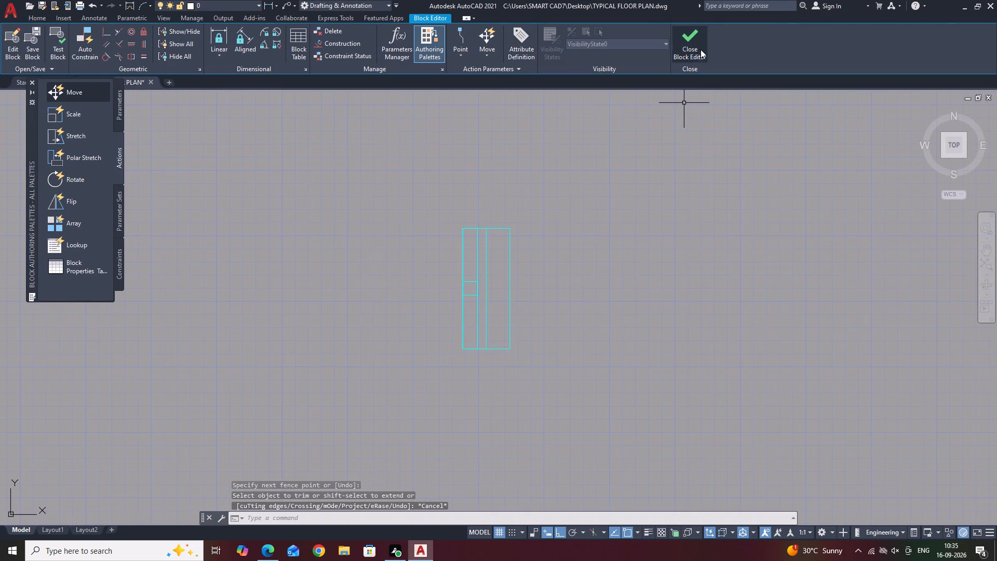
{"action": "left_click", "coordinate": [697, 52]}
{"action": "left_click", "coordinate": [531, 256]}
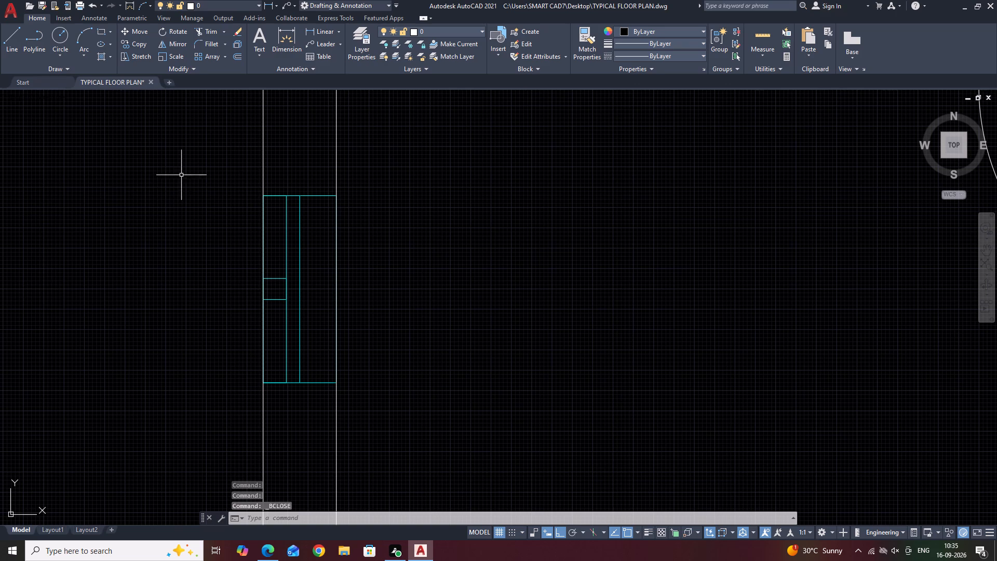
Copy the MM window by its east edge's midpoint from the west bathroom into the lower east bathroom's outer wall.
{"action": "left_click_drag", "start_coordinate": [185, 170], "coordinate": [190, 172]}
{"action": "left_click", "coordinate": [381, 458]}
{"action": "scroll", "coordinate": [358, 316], "scroll_direction": "down", "scroll_amount": 3}
{"action": "type", "text": "CO"}
{"action": "key", "text": "space"}
{"action": "middle_click_drag", "start_coordinate": [357, 316], "coordinate": [370, 383]}
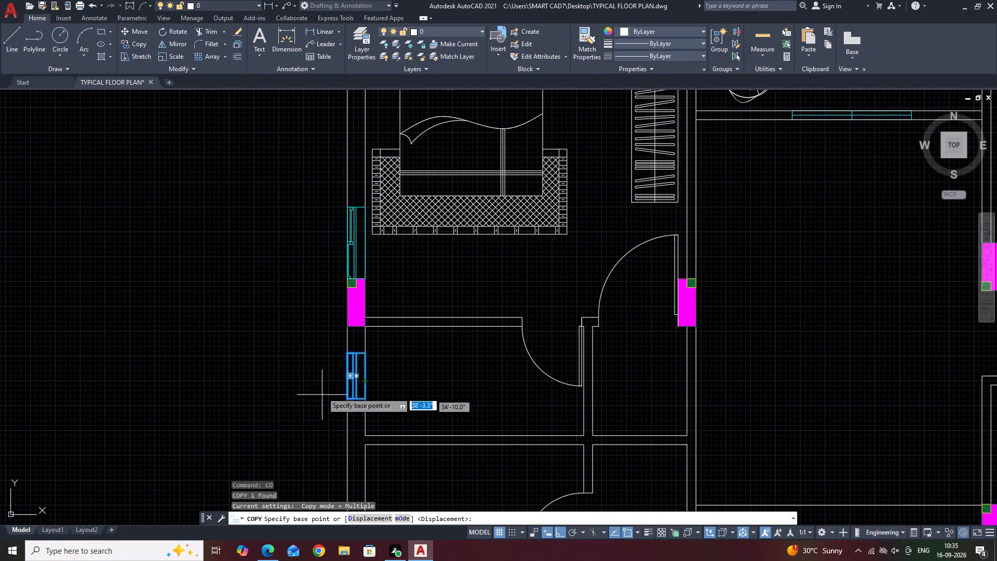
{"action": "left_click", "coordinate": [366, 377]}
{"action": "scroll", "coordinate": [474, 367], "scroll_direction": "down", "scroll_amount": 4}
{"action": "scroll", "coordinate": [592, 374], "scroll_direction": "up", "scroll_amount": 2}
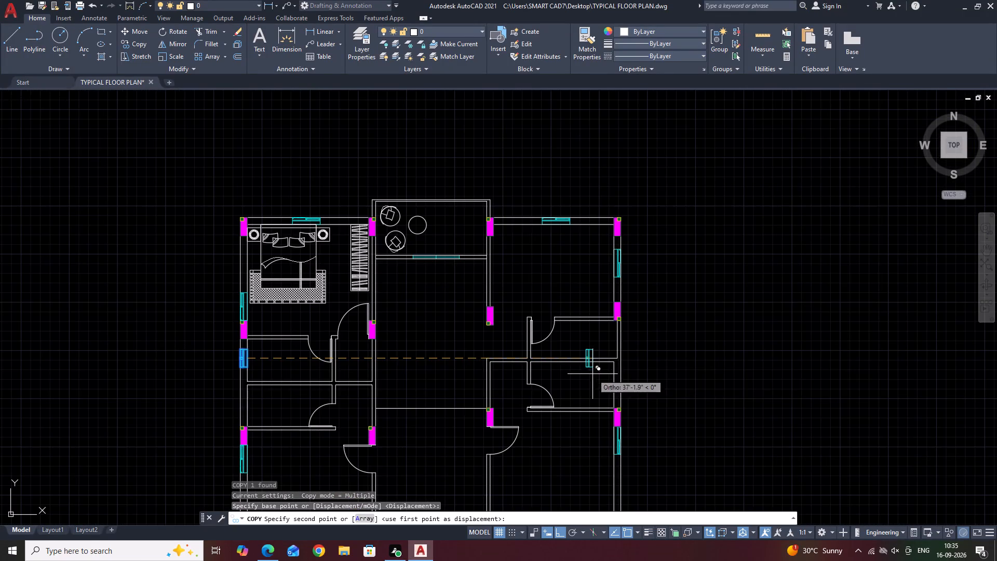
{"action": "key", "text": "F8"}
{"action": "scroll", "coordinate": [623, 333], "scroll_direction": "up", "scroll_amount": 3}
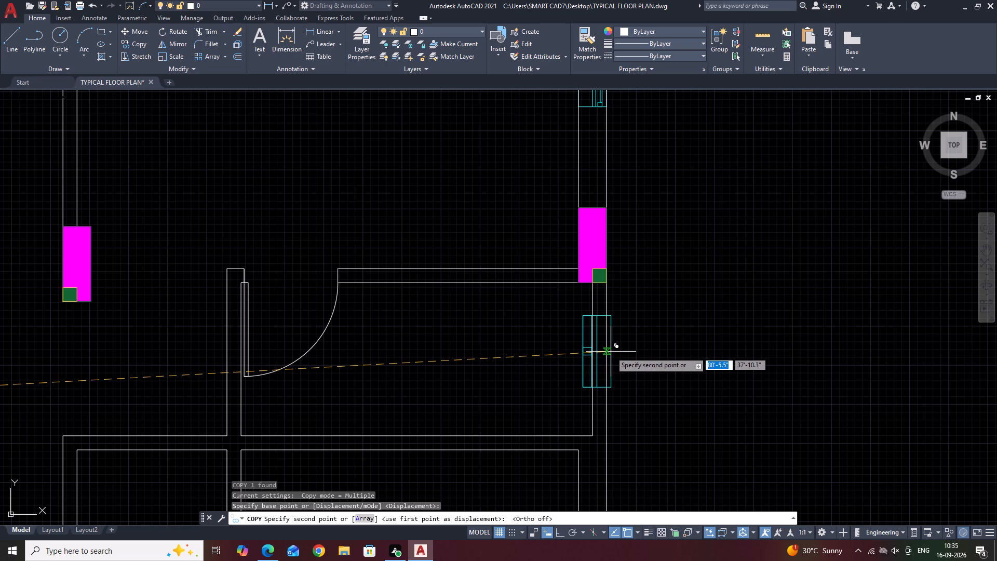
{"action": "scroll", "coordinate": [611, 355], "scroll_direction": "down", "scroll_amount": 1}
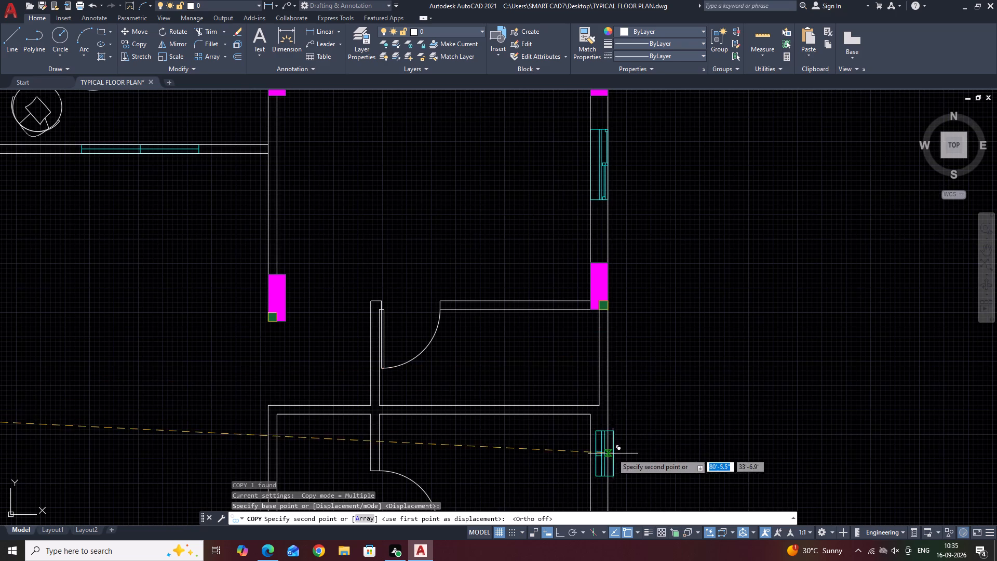
{"action": "middle_click_drag", "start_coordinate": [612, 453], "coordinate": [580, 265]}
{"action": "scroll", "coordinate": [574, 285], "scroll_direction": "up", "scroll_amount": 1}
{"action": "left_click", "coordinate": [576, 285]}
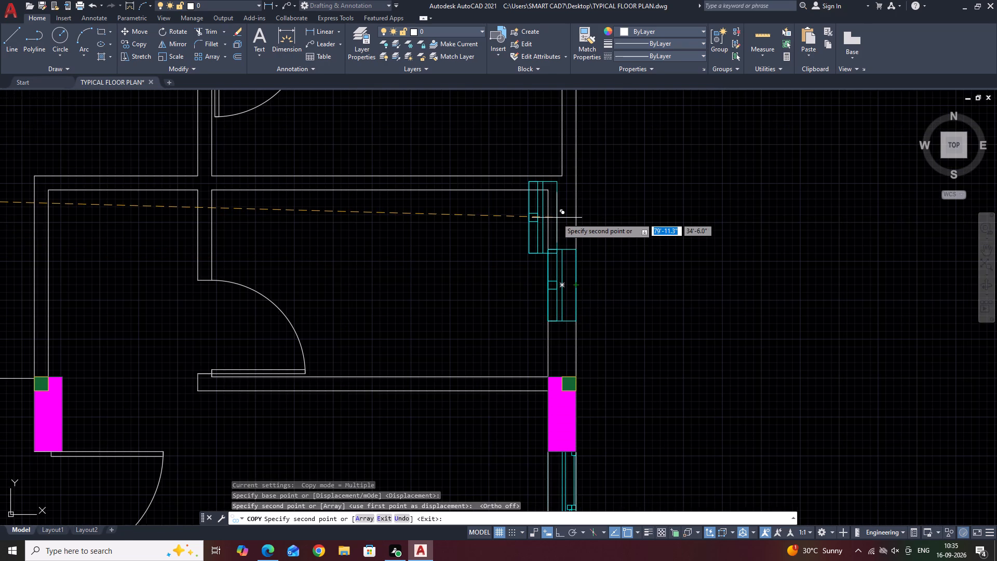
{"action": "key", "text": "Escape"}
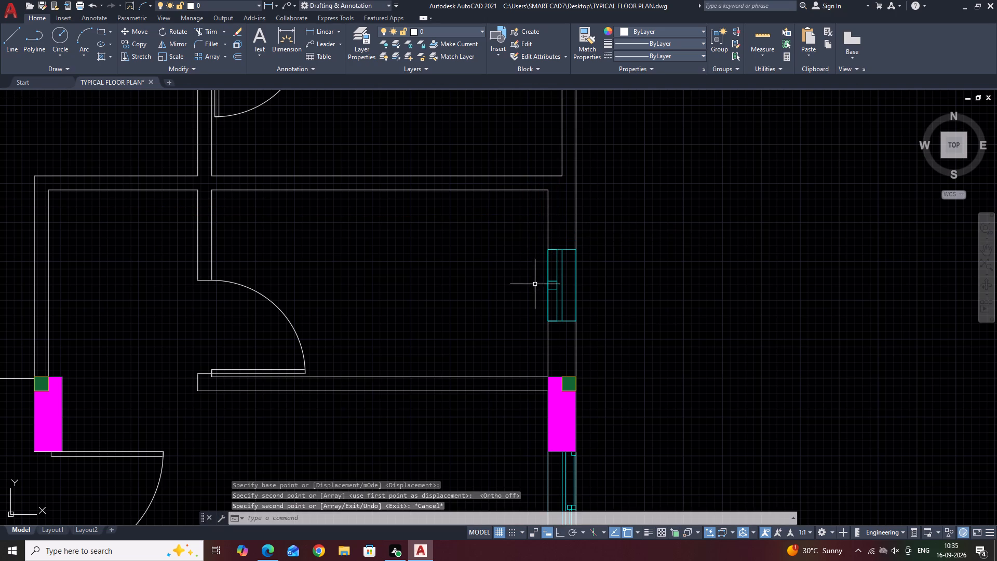
Draw a polyline window outline 2' long and 4.5" deep in the south wall, between the entrance door and the column to its east.
{"action": "scroll", "coordinate": [612, 311], "scroll_direction": "down", "scroll_amount": 2}
{"action": "middle_click_drag", "start_coordinate": [597, 382], "coordinate": [600, 203]}
{"action": "middle_click_drag", "start_coordinate": [552, 340], "coordinate": [582, 347]}
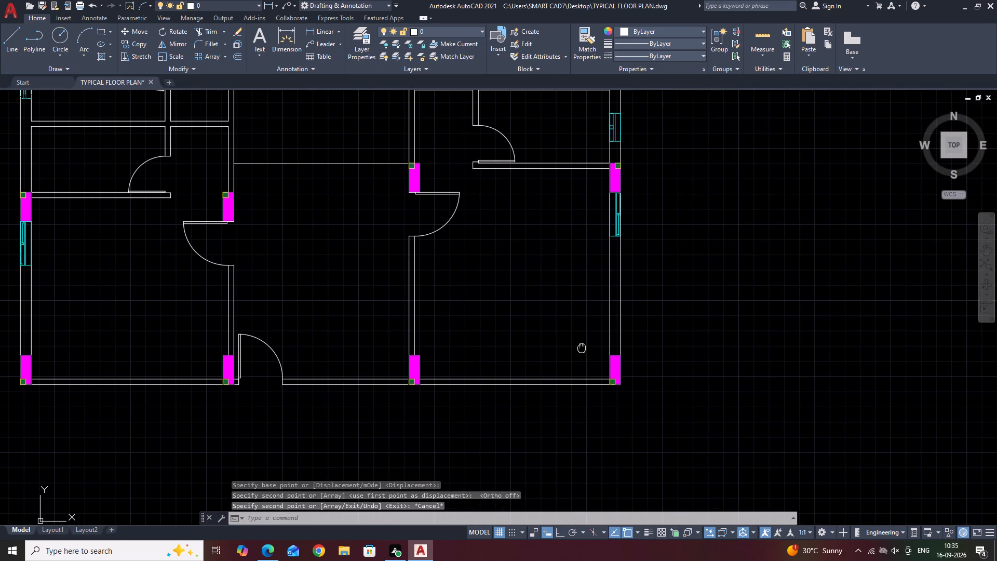
{"action": "middle_click_drag", "start_coordinate": [582, 347], "coordinate": [582, 347]}
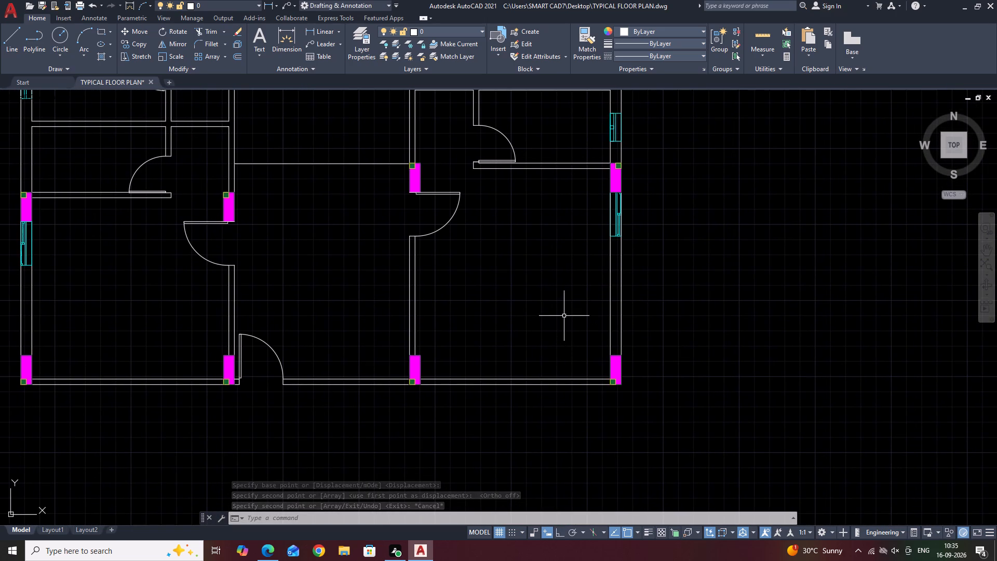
{"action": "middle_click_drag", "start_coordinate": [561, 332], "coordinate": [673, 275]}
{"action": "middle_click_drag", "start_coordinate": [465, 323], "coordinate": [573, 330]}
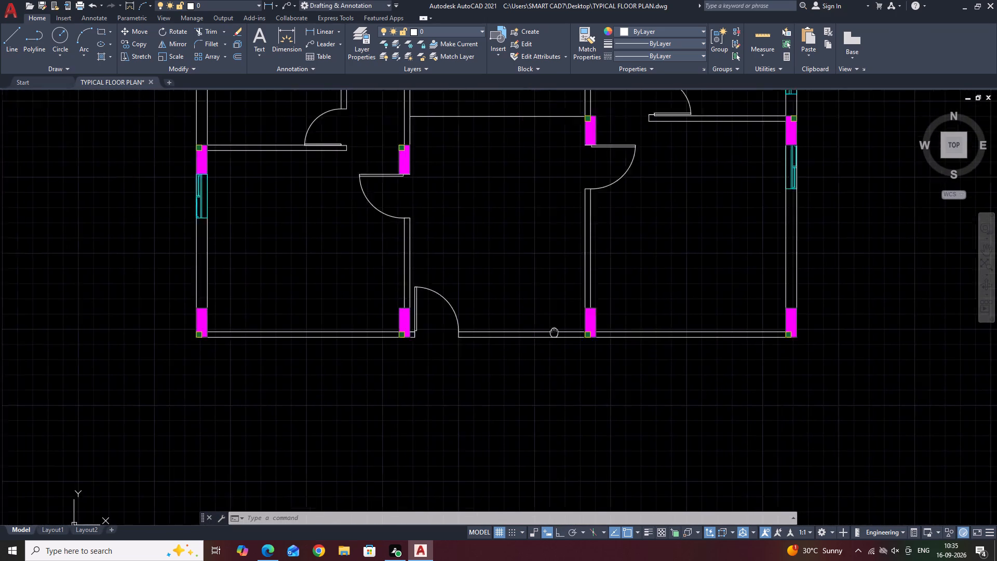
{"action": "middle_click_drag", "start_coordinate": [573, 330], "coordinate": [577, 328]}
{"action": "middle_click_drag", "start_coordinate": [593, 329], "coordinate": [608, 388]}
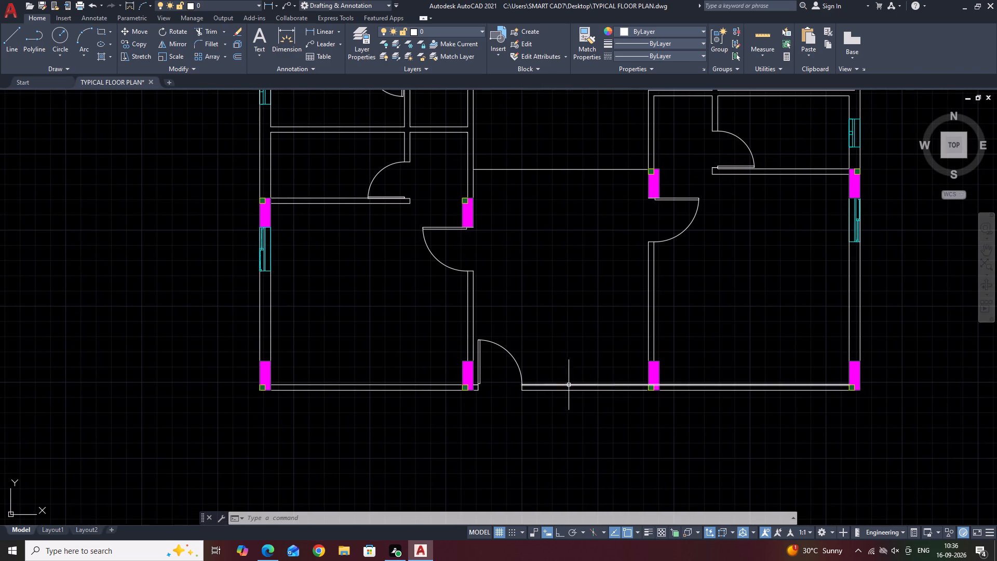
{"action": "middle_click_drag", "start_coordinate": [576, 354], "coordinate": [590, 375]}
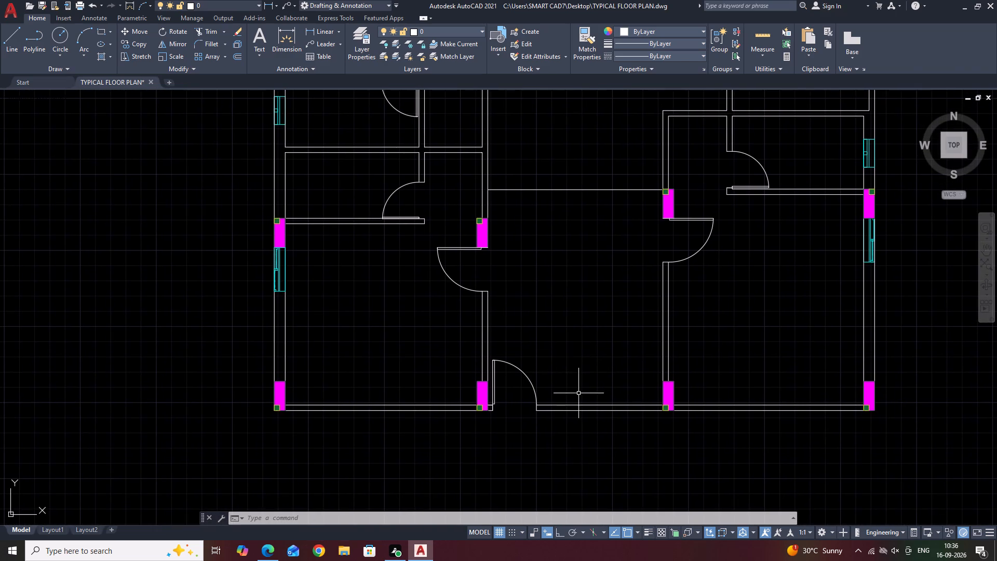
{"action": "key", "text": "p"}
{"action": "key", "text": "l"}
{"action": "key", "text": "space"}
{"action": "scroll", "coordinate": [606, 416], "scroll_direction": "up", "scroll_amount": 1}
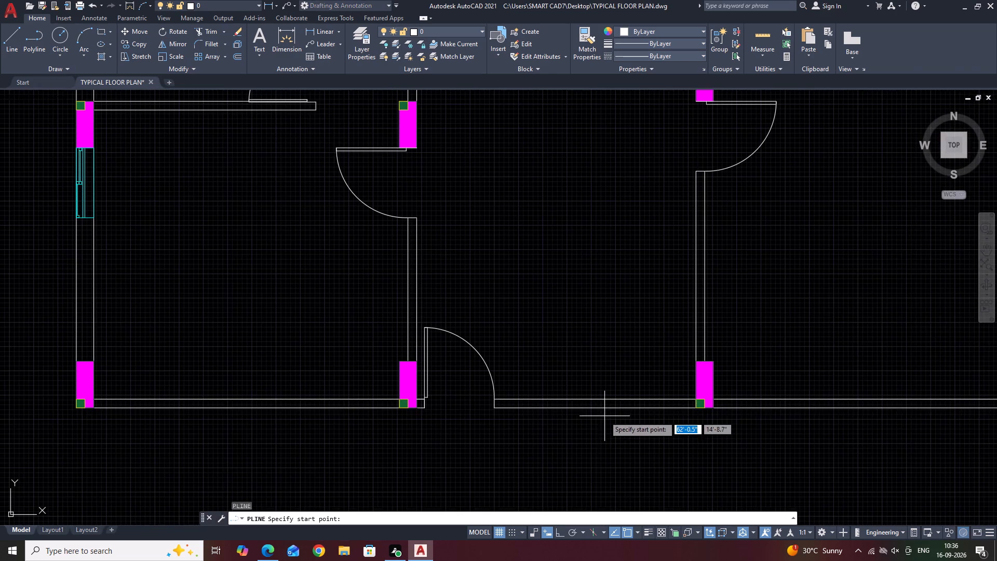
{"action": "middle_click_drag", "start_coordinate": [605, 424], "coordinate": [622, 468]}
{"action": "scroll", "coordinate": [618, 465], "scroll_direction": "up", "scroll_amount": 1}
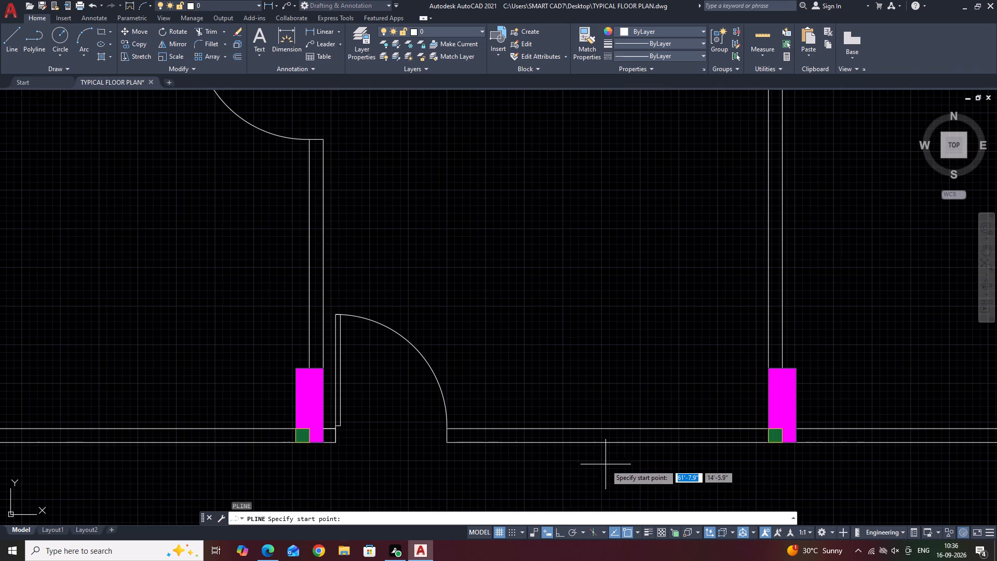
{"action": "left_click", "coordinate": [610, 443]}
{"action": "left_click", "coordinate": [607, 430]}
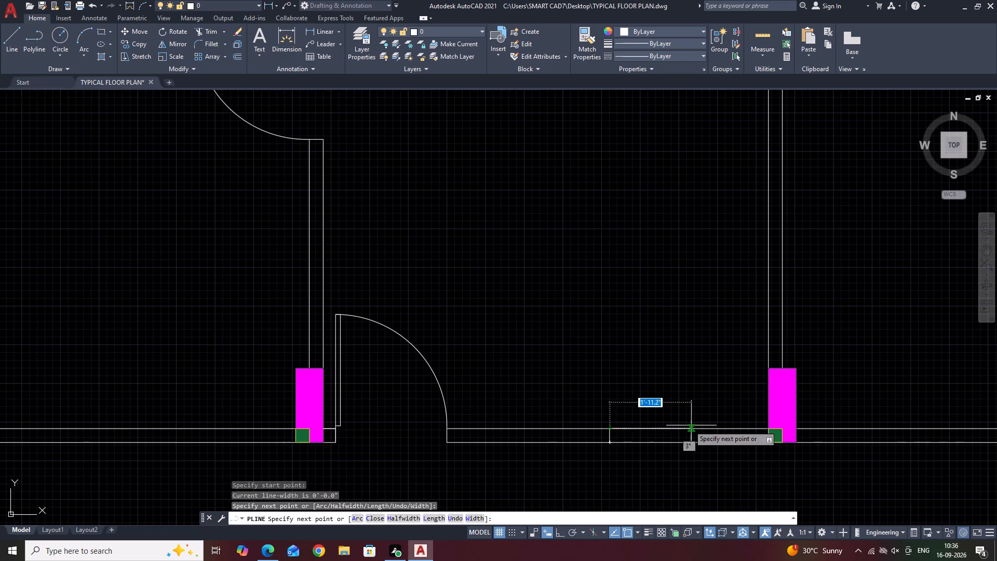
{"action": "key", "text": "F8"}
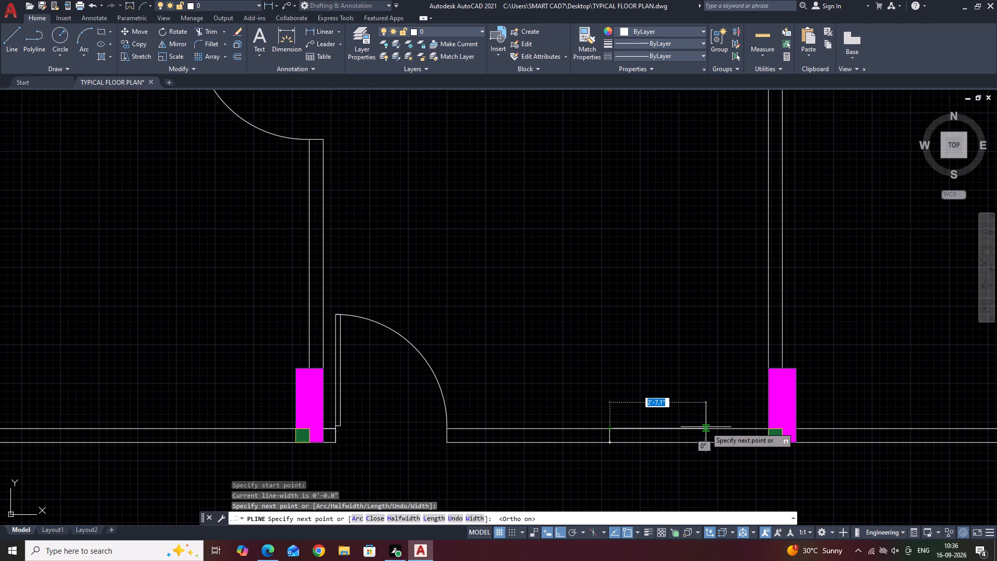
{"action": "type", "text": "2'"}
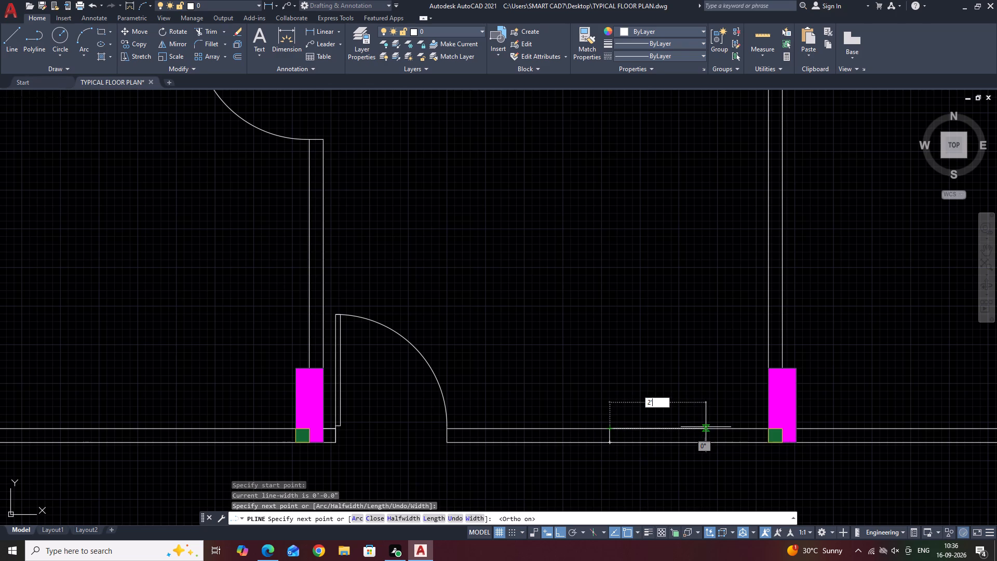
{"action": "key", "text": "space"}
{"action": "scroll", "coordinate": [679, 460], "scroll_direction": "up", "scroll_amount": 2}
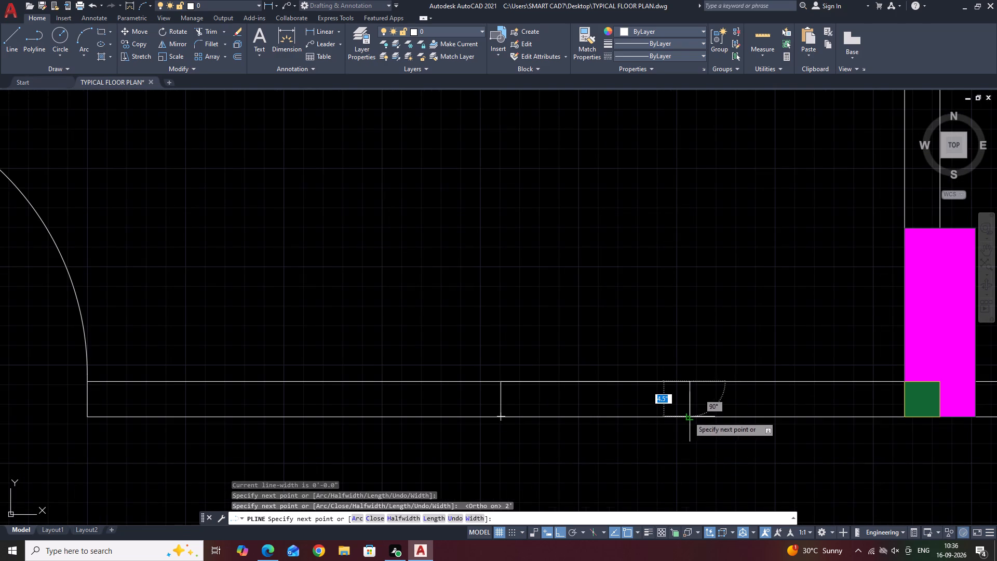
{"action": "left_click", "coordinate": [689, 416]}
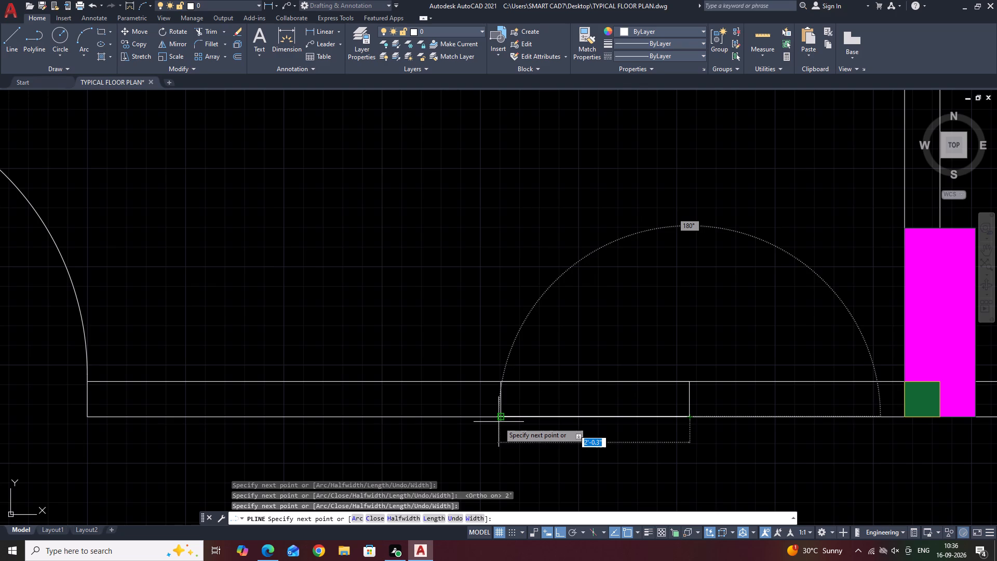
{"action": "left_click", "coordinate": [500, 422]}
Continue the polyline as a sash along the window's west half, finishing with a narrow joint divider just west of the window's middle.
{"action": "left_click", "coordinate": [498, 407]}
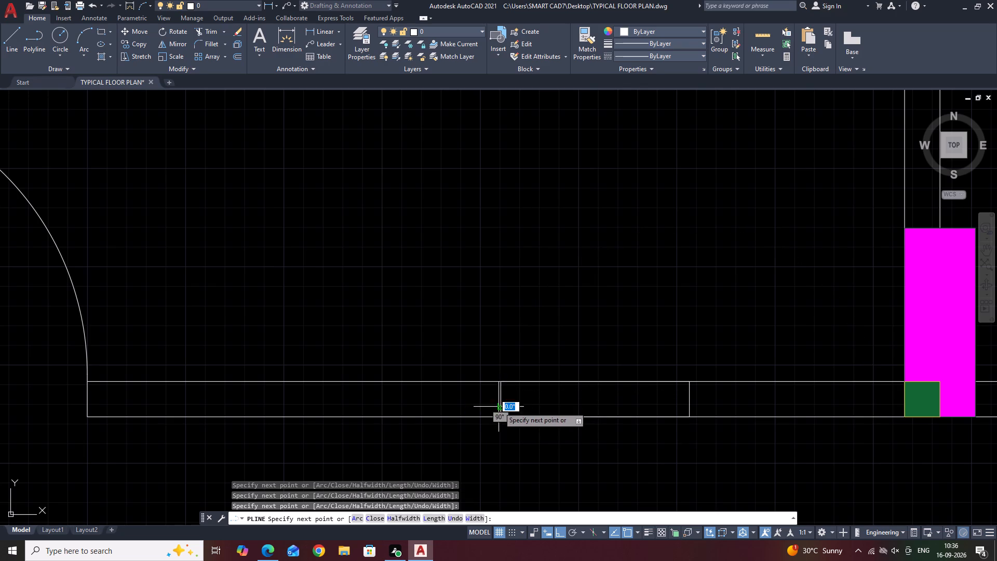
{"action": "left_click", "coordinate": [595, 407]}
{"action": "left_click", "coordinate": [595, 416]}
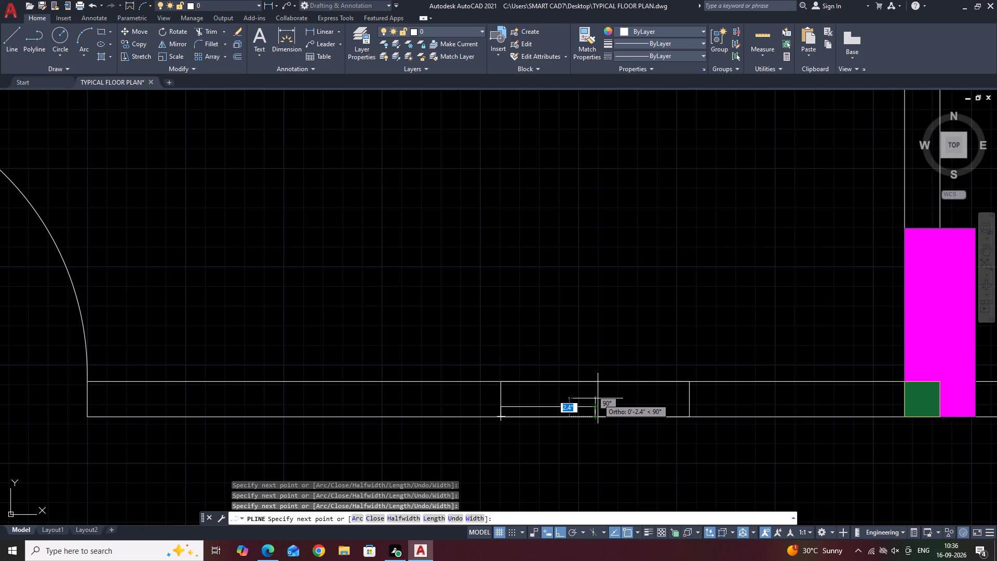
{"action": "scroll", "coordinate": [581, 411], "scroll_direction": "up", "scroll_amount": 2}
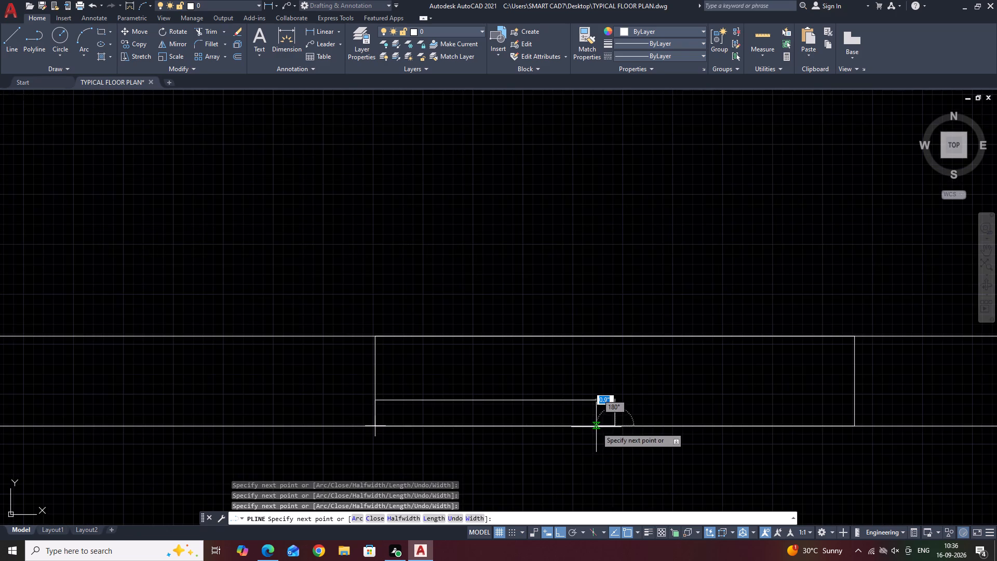
{"action": "left_click", "coordinate": [596, 427]}
{"action": "left_click", "coordinate": [594, 401]}
{"action": "key", "text": "space"}
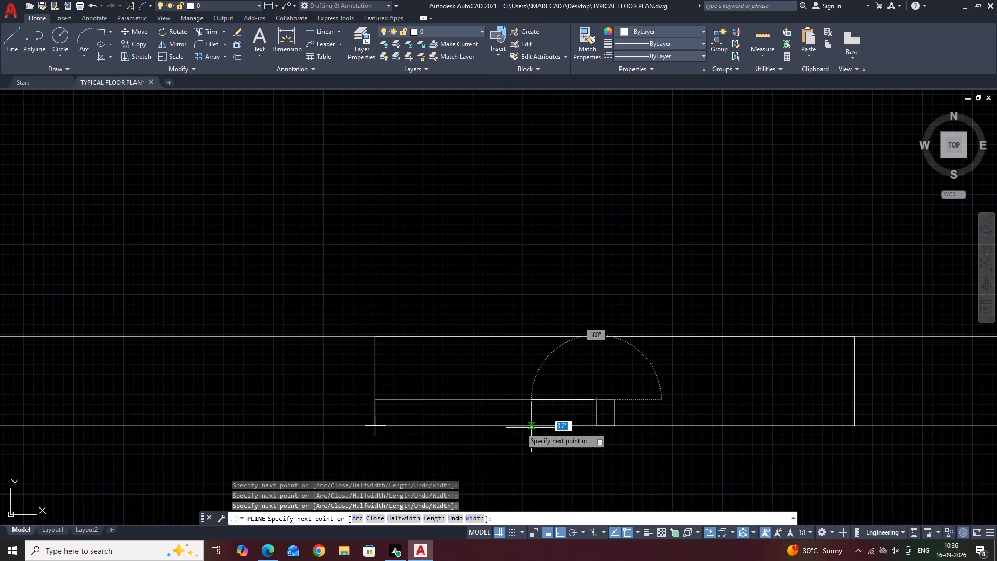
Draw a short polyline divider across the sash about 1" from the window's west edge.
{"action": "key", "text": "space"}
{"action": "left_click", "coordinate": [376, 426]}
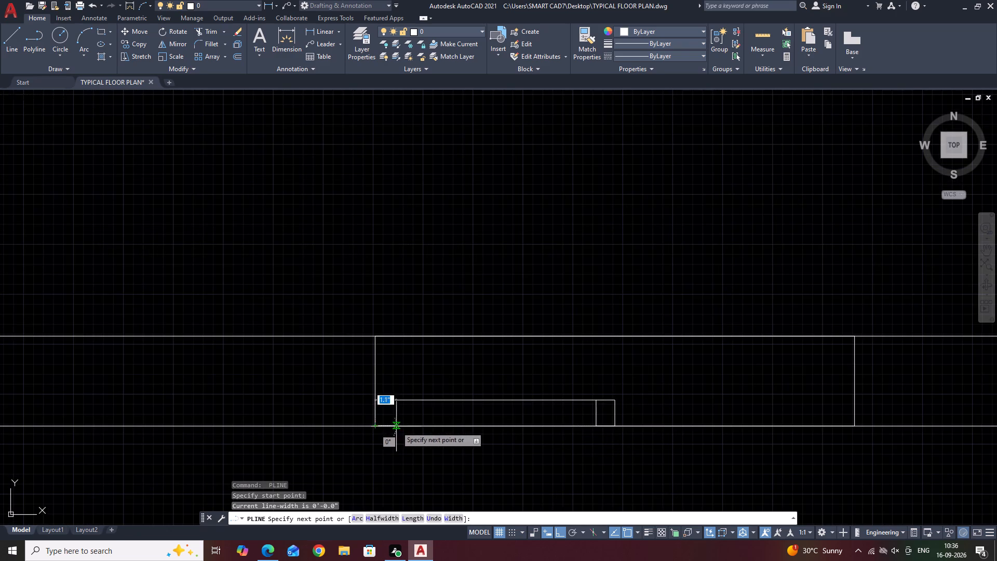
{"action": "left_click", "coordinate": [396, 426]}
{"action": "left_click", "coordinate": [397, 400]}
{"action": "key", "text": "Escape"}
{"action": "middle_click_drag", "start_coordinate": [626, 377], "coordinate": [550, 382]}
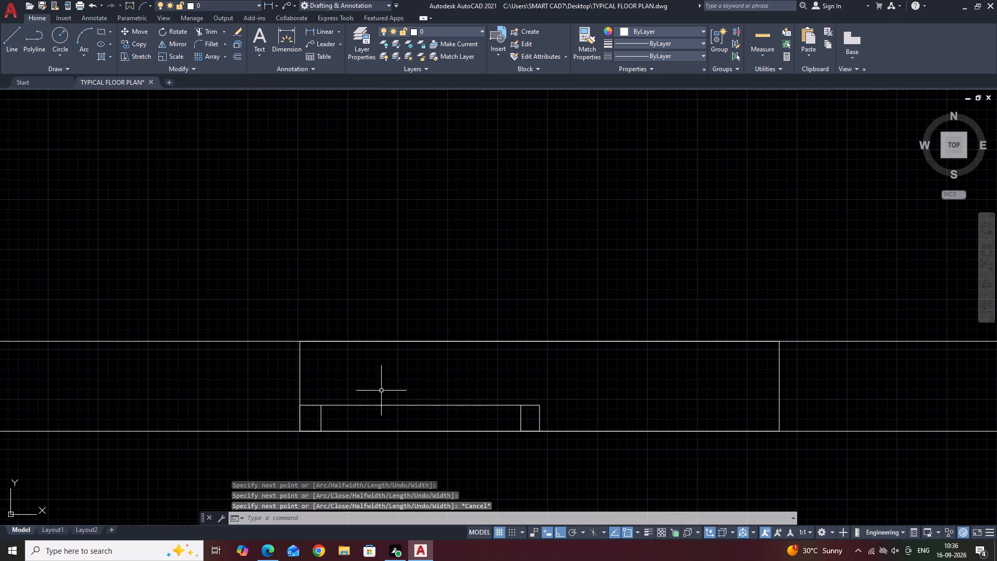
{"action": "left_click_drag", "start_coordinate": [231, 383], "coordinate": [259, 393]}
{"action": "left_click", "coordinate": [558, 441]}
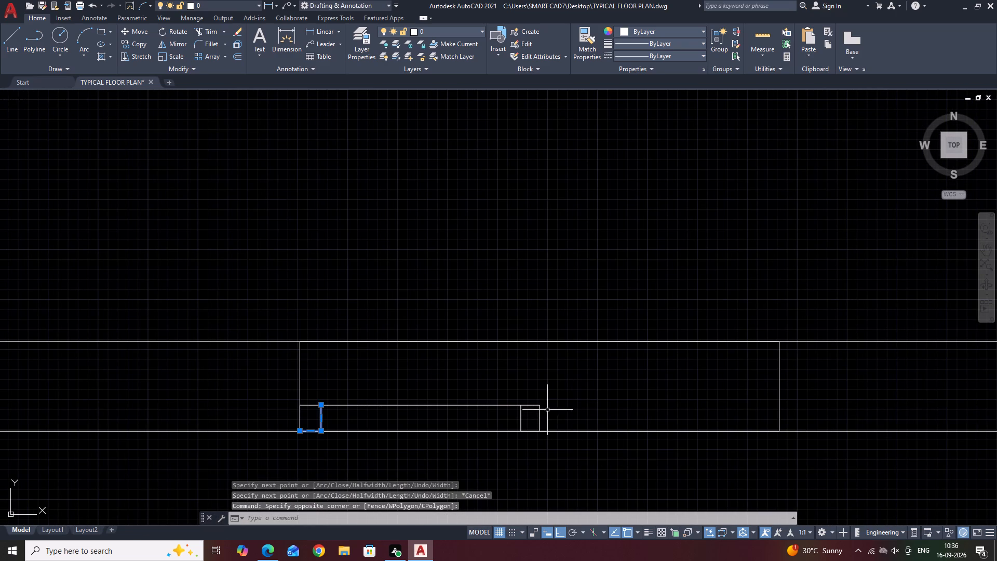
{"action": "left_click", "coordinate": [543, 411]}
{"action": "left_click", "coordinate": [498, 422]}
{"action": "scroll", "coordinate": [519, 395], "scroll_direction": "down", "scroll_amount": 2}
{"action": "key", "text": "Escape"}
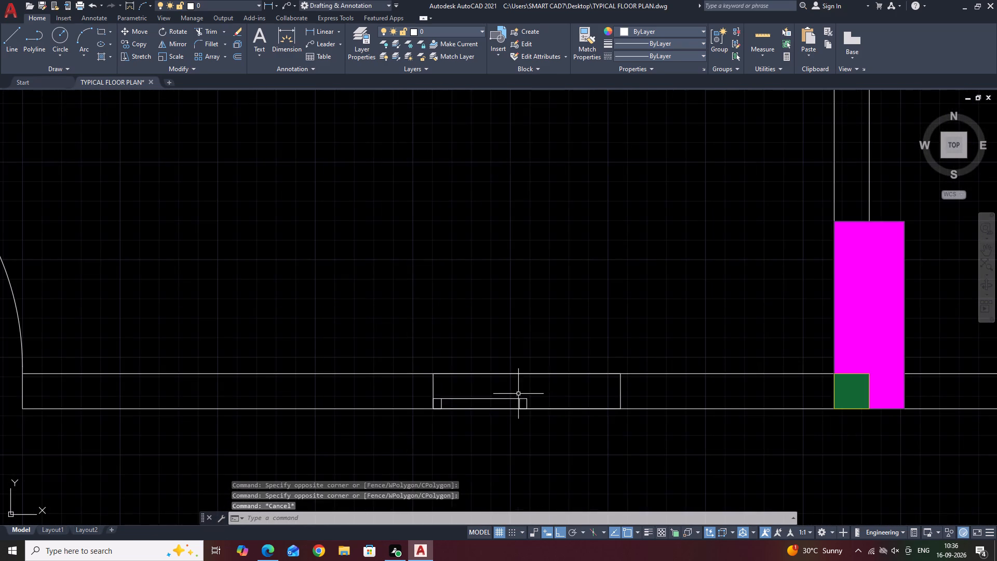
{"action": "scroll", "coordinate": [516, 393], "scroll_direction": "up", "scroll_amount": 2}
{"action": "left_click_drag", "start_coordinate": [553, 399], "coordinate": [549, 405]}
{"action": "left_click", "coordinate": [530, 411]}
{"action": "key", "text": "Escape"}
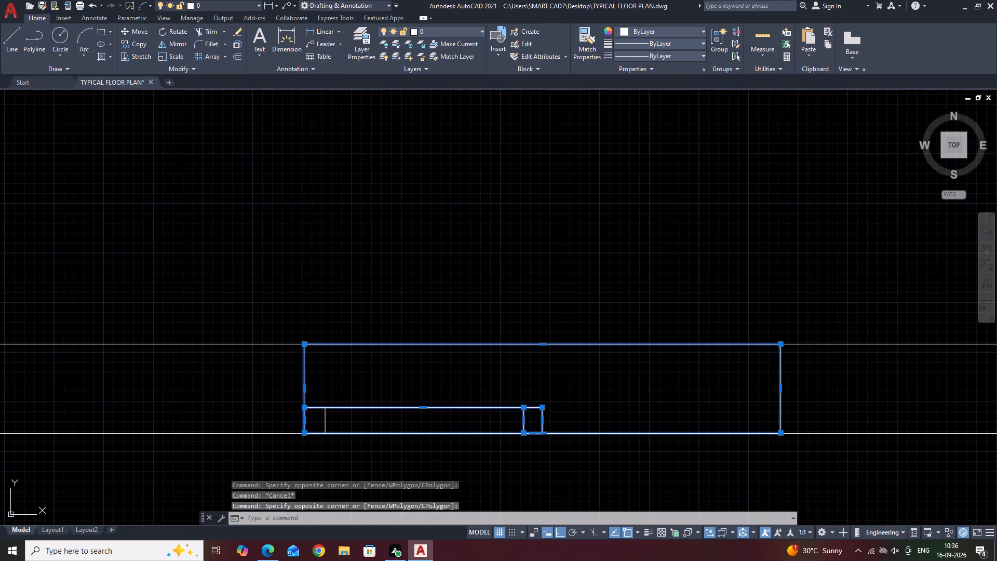
Draw a line extending the sash's inner edge from the window's middle to its east edge.
{"action": "middle_click_drag", "start_coordinate": [703, 430], "coordinate": [641, 420]}
{"action": "key", "text": "l"}
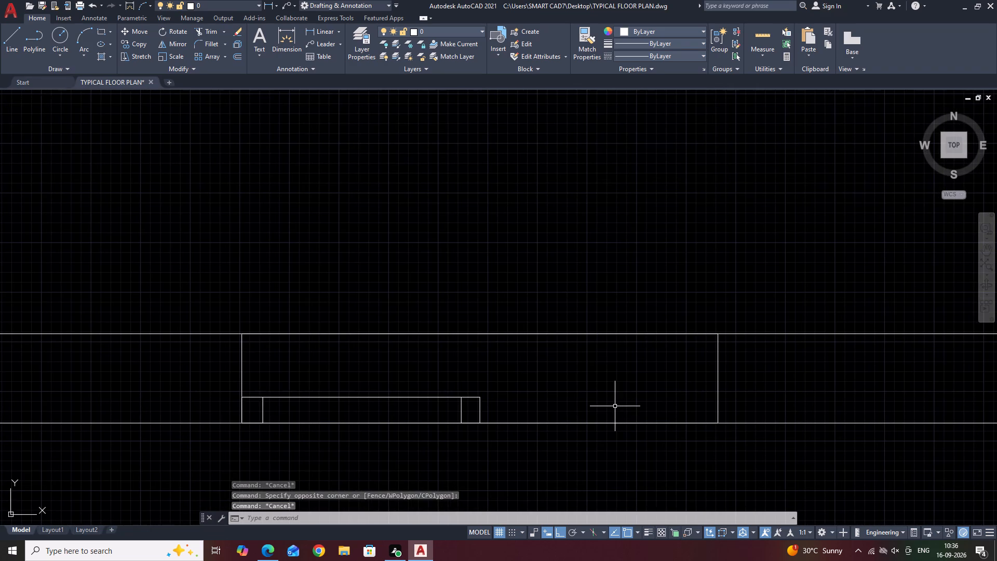
{"action": "key", "text": "space"}
{"action": "left_click", "coordinate": [479, 396]}
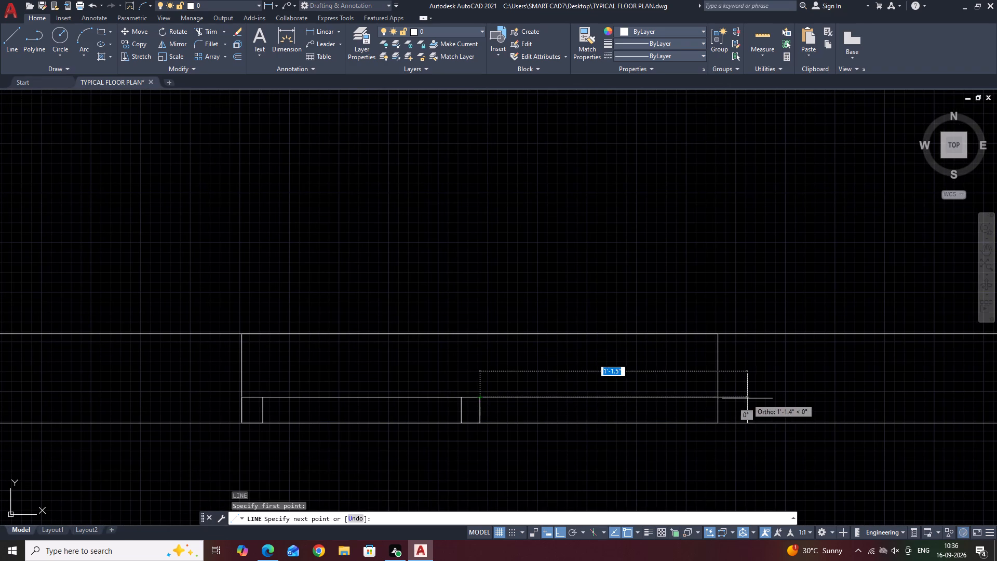
{"action": "left_click", "coordinate": [717, 398]}
{"action": "key", "text": "space"}
Draw a vertical line across the sash just east of the window's middle and trim away the middle line to form the joint.
{"action": "key", "text": "space"}
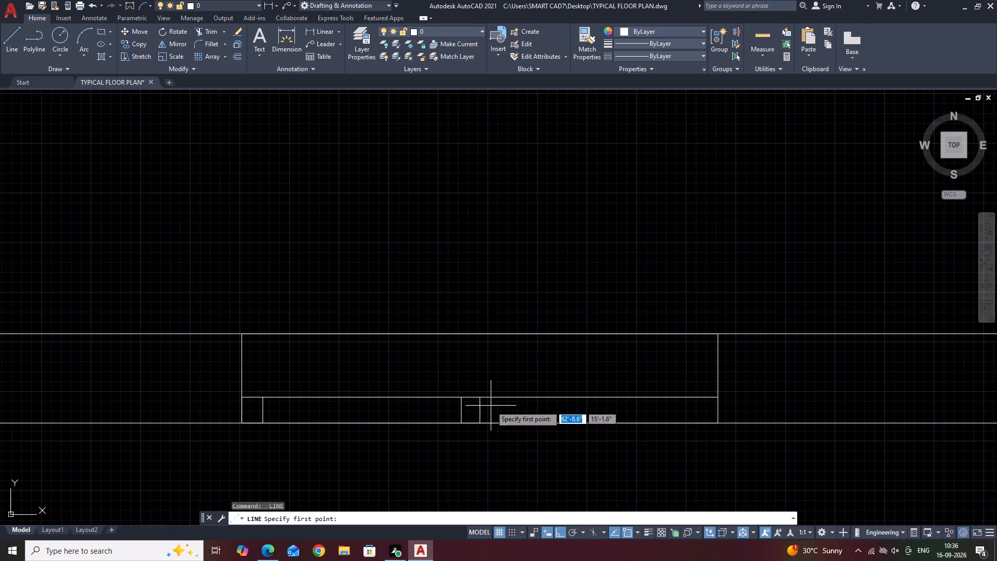
{"action": "left_click", "coordinate": [497, 398]}
{"action": "left_click", "coordinate": [498, 421]}
{"action": "key", "text": "Escape"}
{"action": "scroll", "coordinate": [468, 415], "scroll_direction": "up", "scroll_amount": 1}
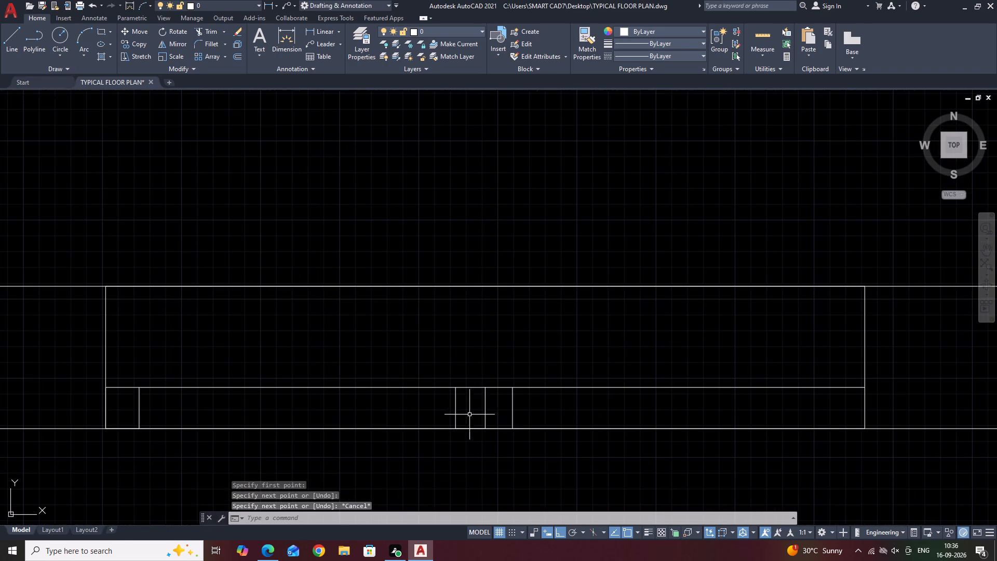
{"action": "type", "text": "TR"}
{"action": "key", "text": "space"}
{"action": "left_click", "coordinate": [486, 410]}
{"action": "scroll", "coordinate": [539, 411], "scroll_direction": "down", "scroll_amount": 4}
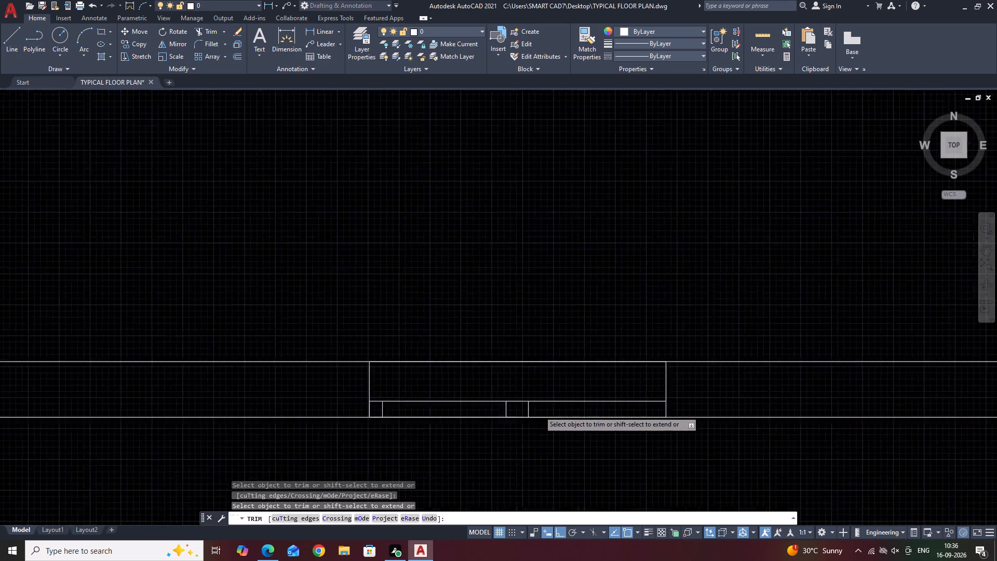
{"action": "key", "text": "Escape"}
Define the complete south-wall window linework as a block named GG.
{"action": "middle_click_drag", "start_coordinate": [587, 378], "coordinate": [611, 429]}
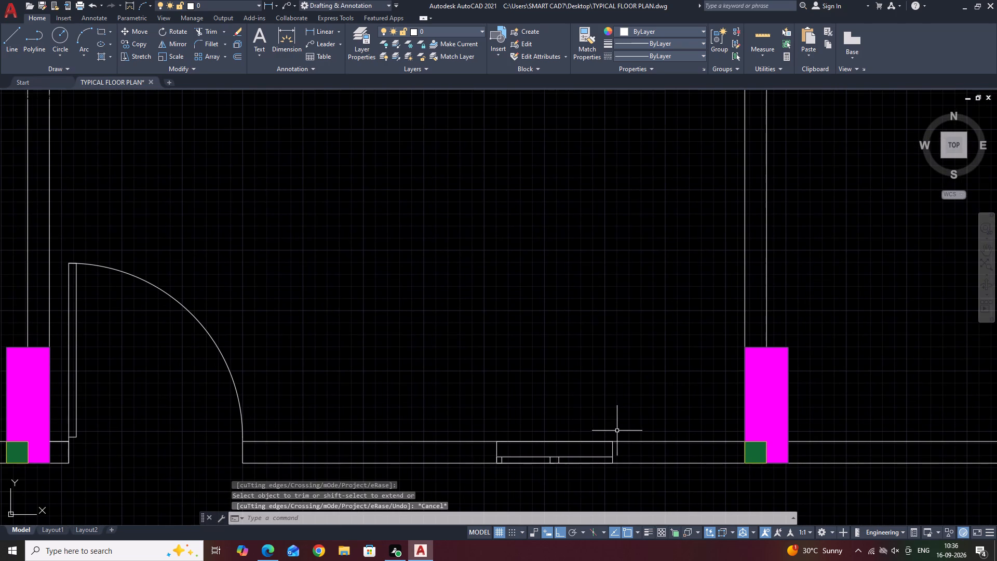
{"action": "scroll", "coordinate": [553, 466], "scroll_direction": "up", "scroll_amount": 2}
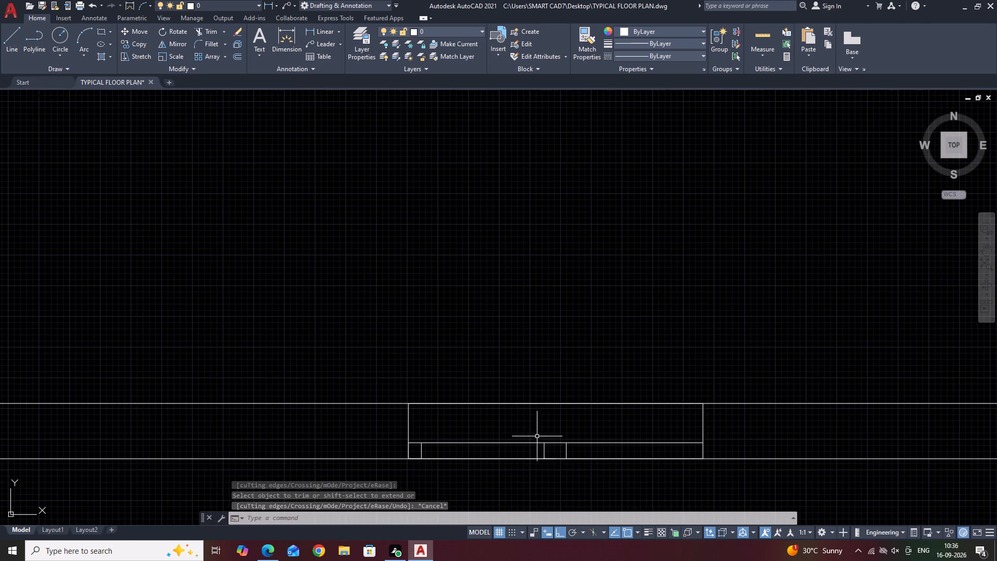
{"action": "left_click", "coordinate": [362, 370]}
{"action": "scroll", "coordinate": [630, 490], "scroll_direction": "down", "scroll_amount": 3}
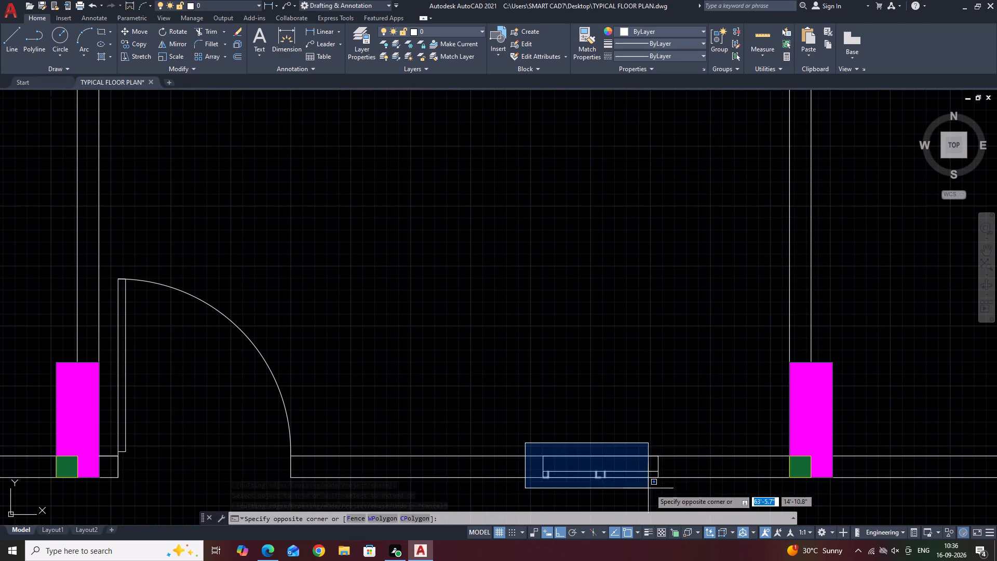
{"action": "left_click", "coordinate": [672, 488]}
{"action": "middle_click_drag", "start_coordinate": [645, 443], "coordinate": [627, 421]}
{"action": "scroll", "coordinate": [665, 451], "scroll_direction": "up", "scroll_amount": 2}
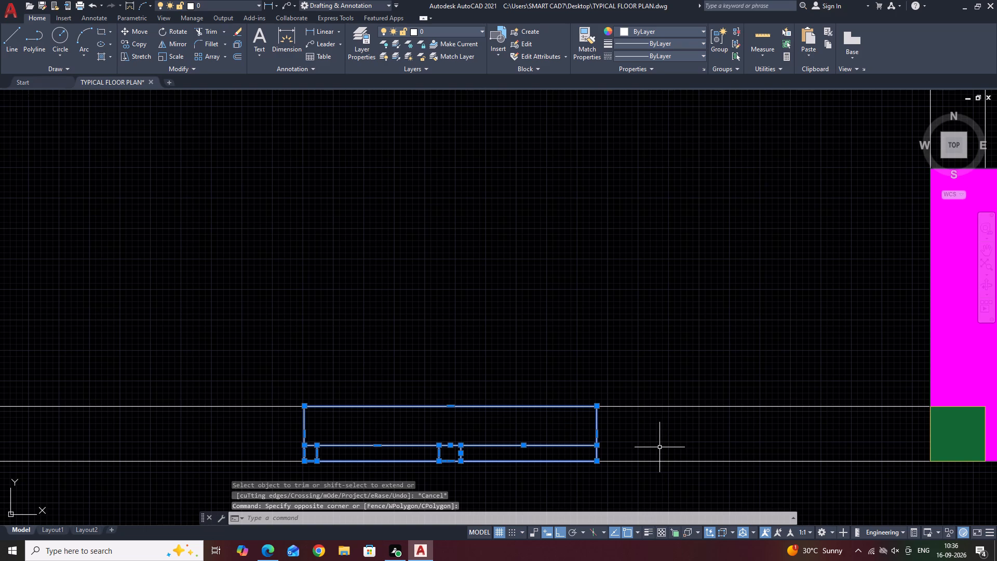
{"action": "key", "text": "b"}
{"action": "key", "text": "space"}
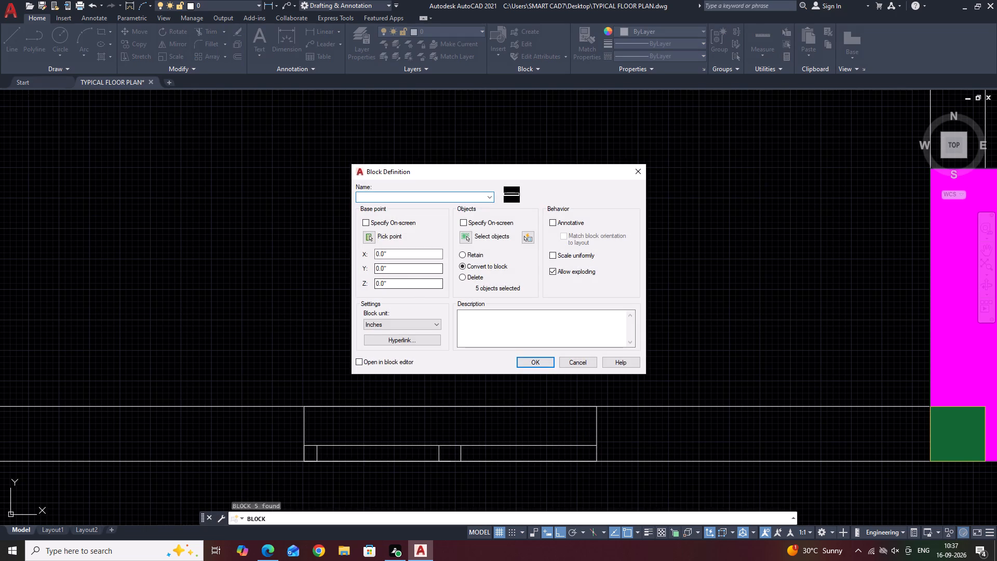
{"action": "type", "text": "GG"}
{"action": "left_click", "coordinate": [534, 359]}
Open block GG for editing and set all its linework to cyan.
{"action": "left_click", "coordinate": [597, 430]}
{"action": "left_click", "coordinate": [590, 431]}
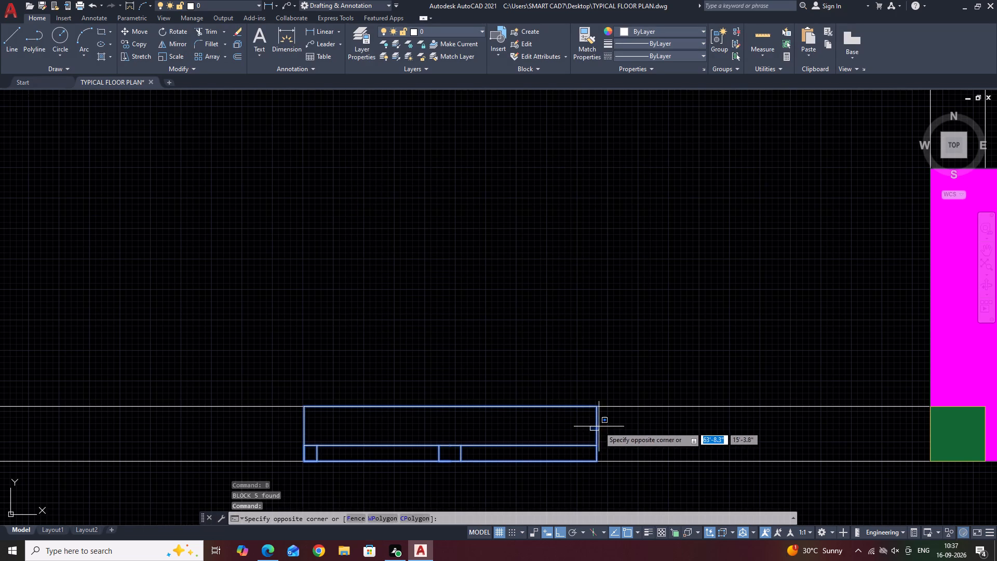
{"action": "triple_click", "coordinate": [598, 425]}
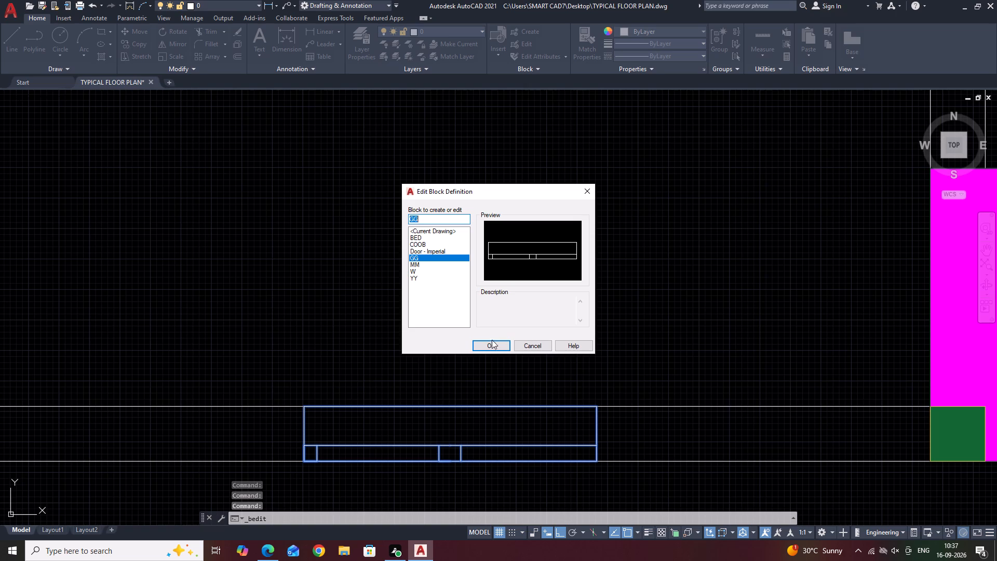
{"action": "left_click", "coordinate": [494, 345]}
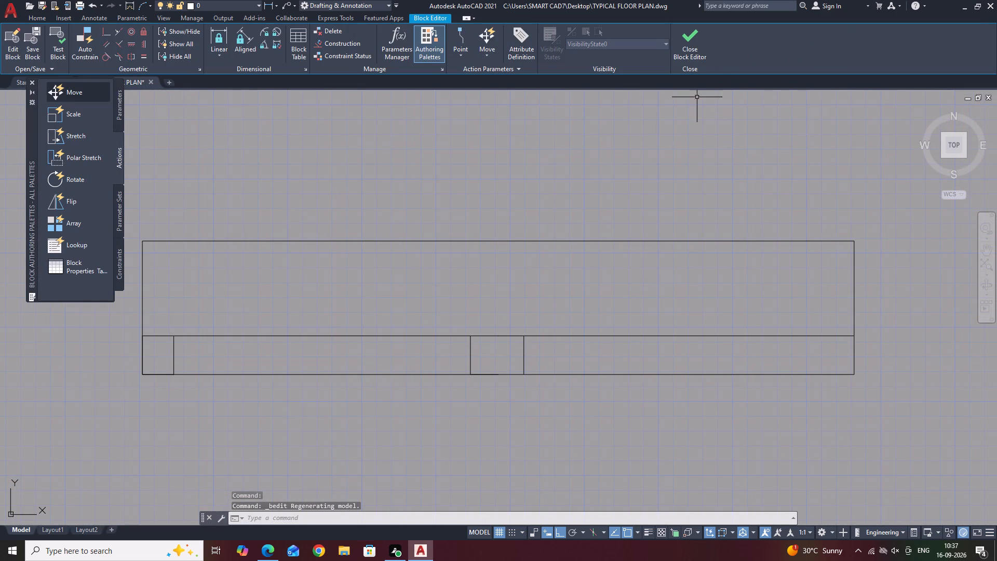
{"action": "left_click", "coordinate": [549, 220]}
{"action": "left_click", "coordinate": [445, 394]}
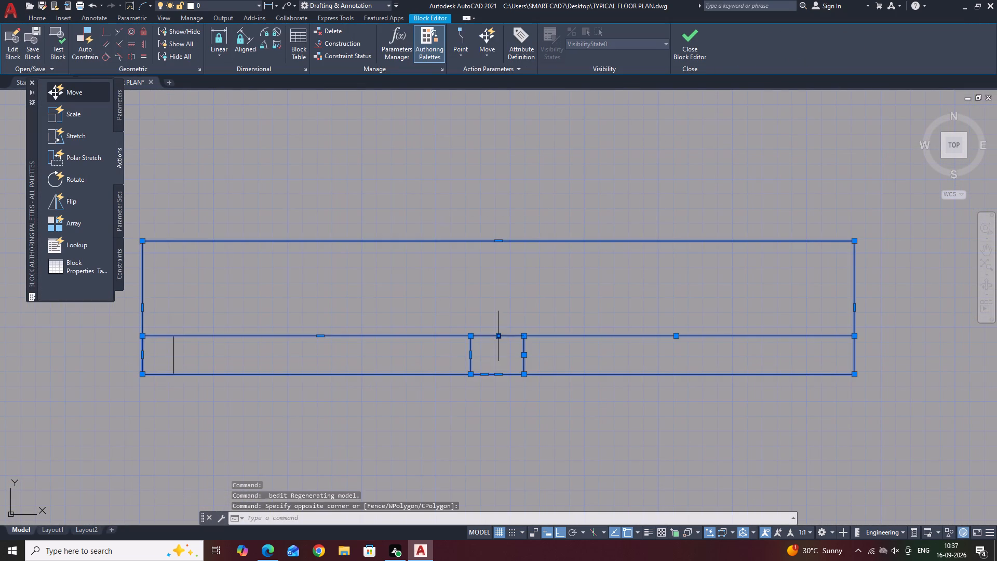
{"action": "left_click", "coordinate": [234, 309]}
{"action": "left_click", "coordinate": [165, 373]}
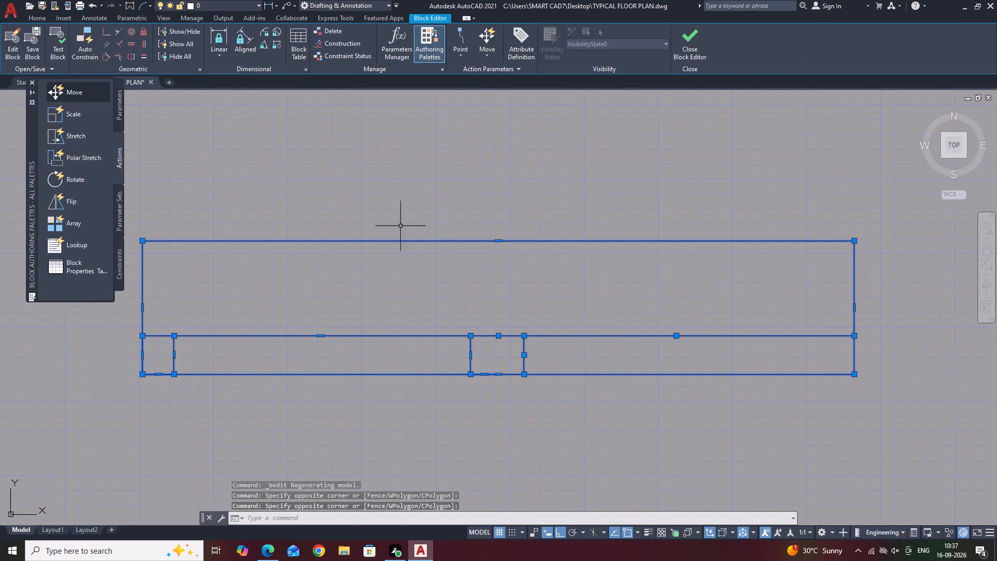
{"action": "left_click", "coordinate": [30, 18]}
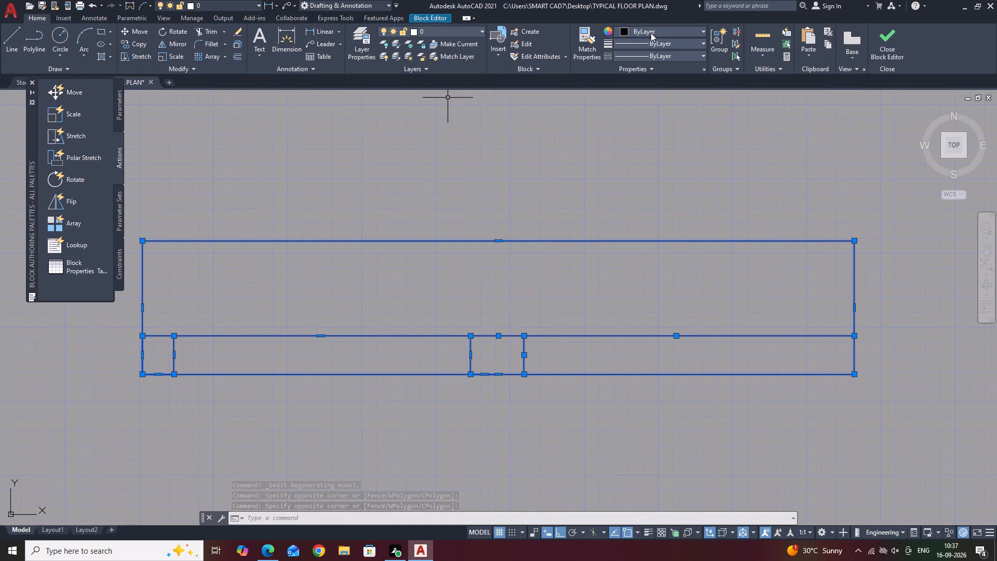
{"action": "left_click", "coordinate": [650, 33]}
{"action": "left_click", "coordinate": [649, 137]}
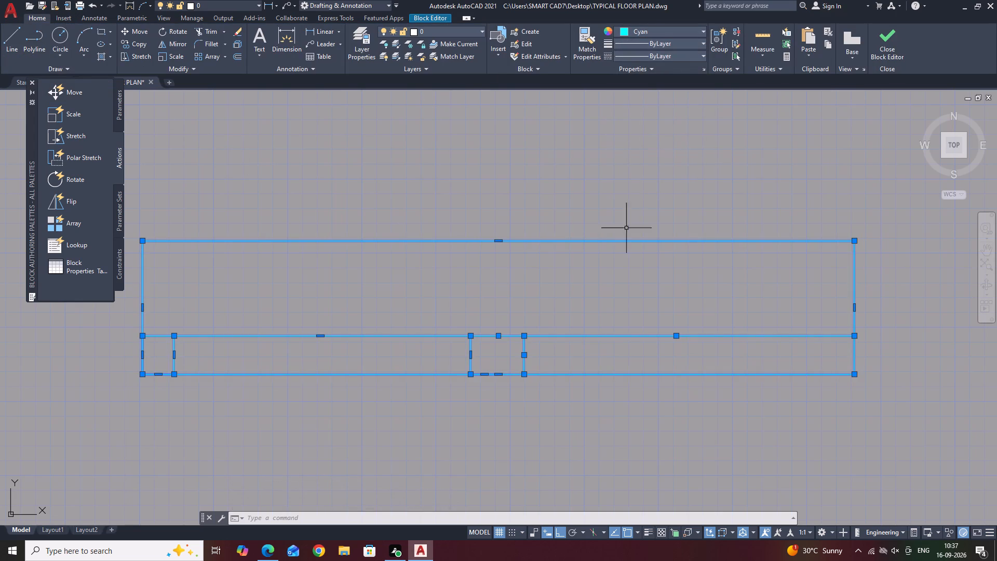
{"action": "middle_click_drag", "start_coordinate": [616, 234], "coordinate": [561, 256]}
{"action": "key", "text": "Escape"}
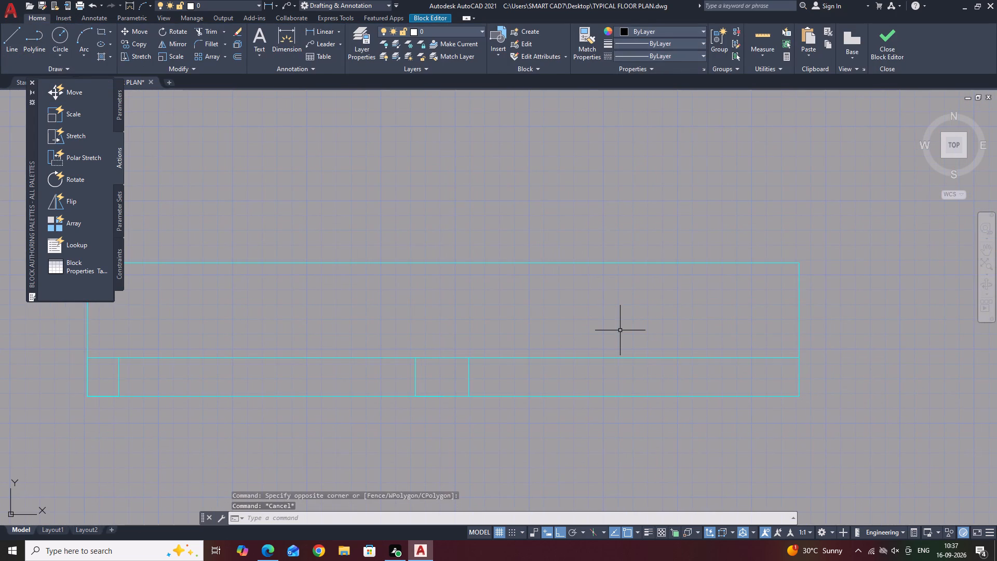
Draw a vertical line across the sash near the window's east end and set it to cyan.
{"action": "type", "text": "L"}
{"action": "key", "text": "space"}
{"action": "left_click", "coordinate": [752, 397]}
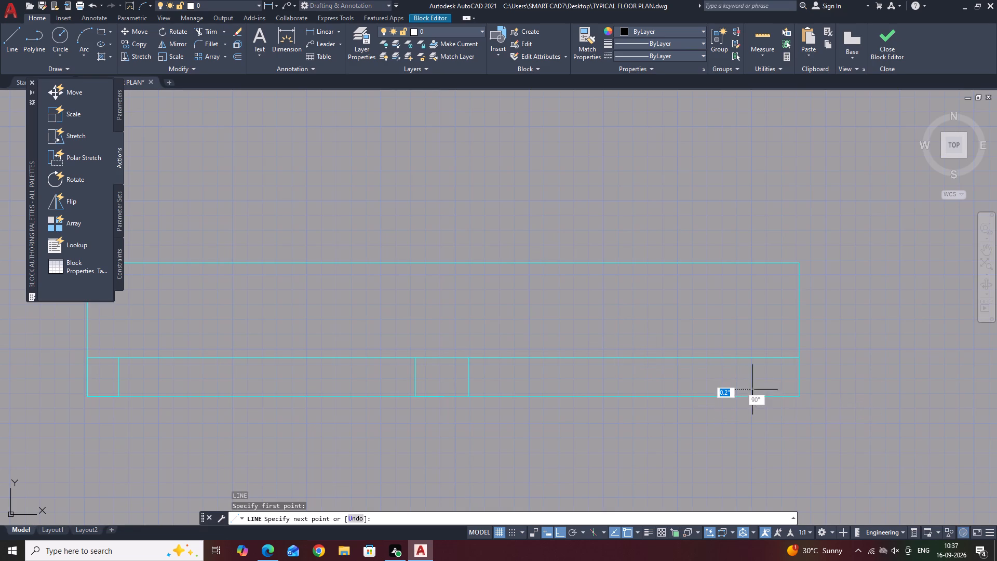
{"action": "left_click", "coordinate": [751, 358]}
{"action": "key", "text": "Escape"}
{"action": "left_click", "coordinate": [755, 375]}
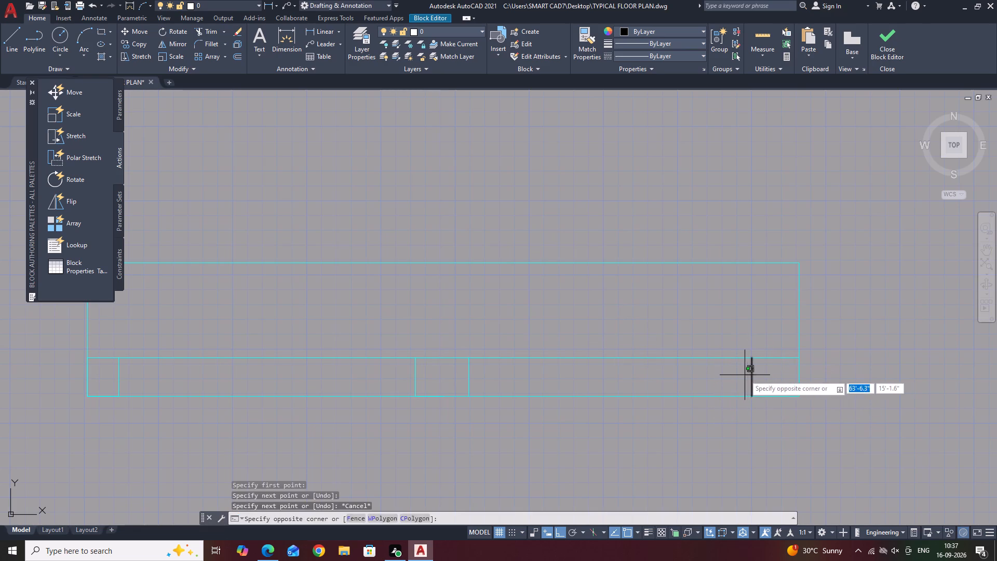
{"action": "left_click", "coordinate": [745, 375]}
{"action": "left_click", "coordinate": [662, 34]}
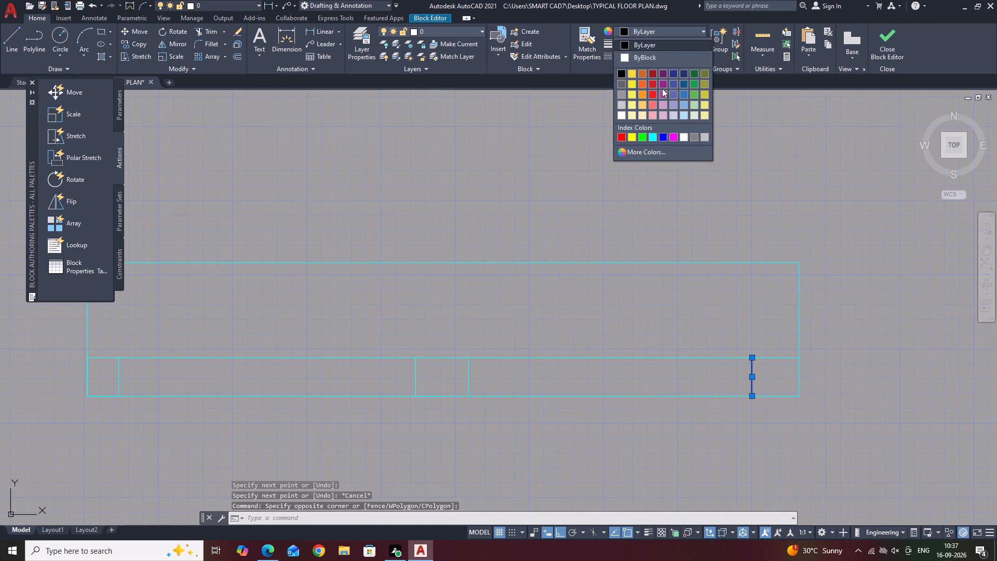
{"action": "left_click", "coordinate": [654, 137]}
{"action": "key", "text": "Escape"}
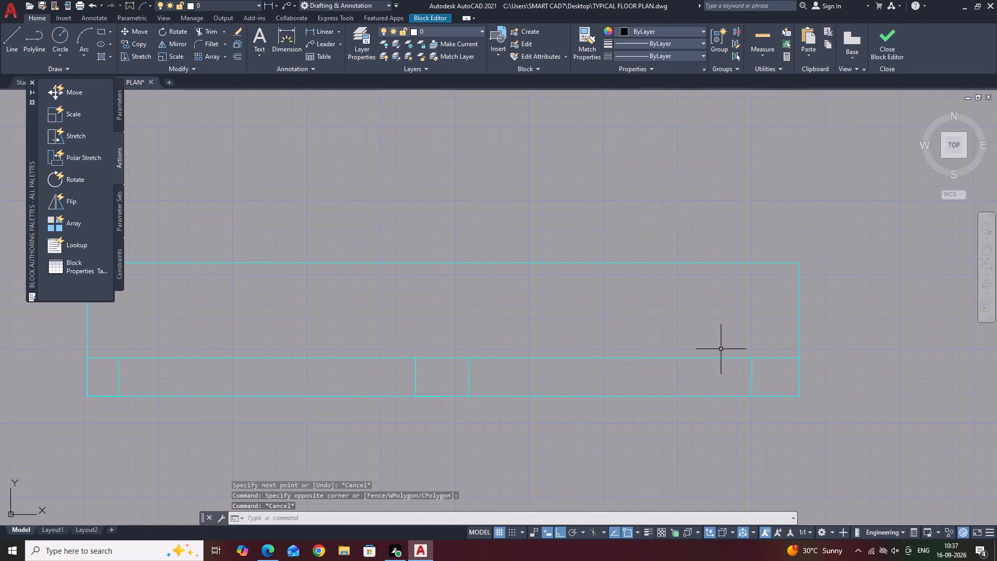
Move the new cyan vertical line closer to the window's east edge so the end divider matches the one at the west end.
{"action": "middle_click_drag", "start_coordinate": [763, 377], "coordinate": [735, 378]}
{"action": "scroll", "coordinate": [731, 378], "scroll_direction": "up", "scroll_amount": 2}
{"action": "left_click", "coordinate": [735, 368]}
{"action": "left_click", "coordinate": [673, 385]}
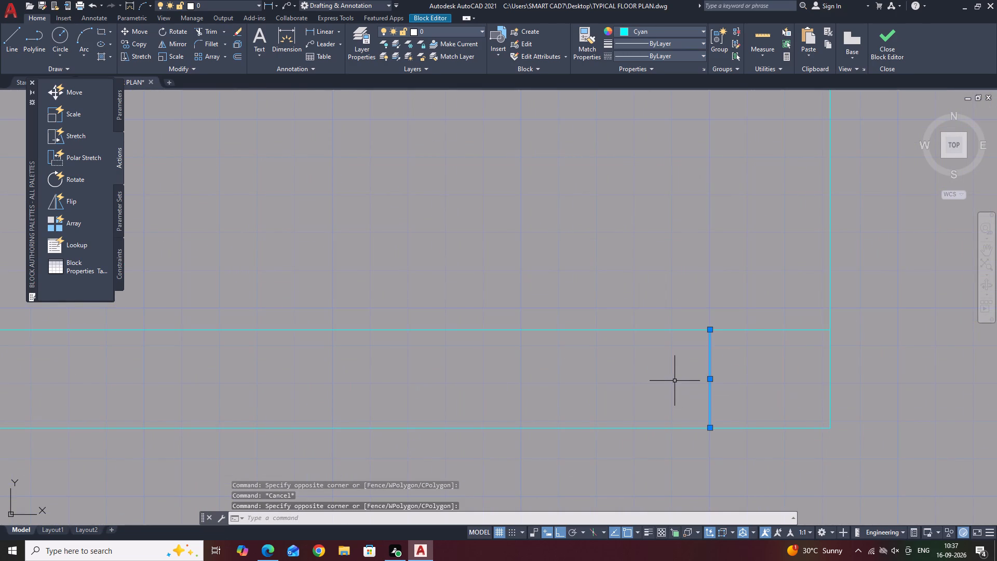
{"action": "key", "text": "m"}
{"action": "key", "text": "space"}
{"action": "left_click", "coordinate": [673, 382]}
{"action": "left_click", "coordinate": [707, 386]}
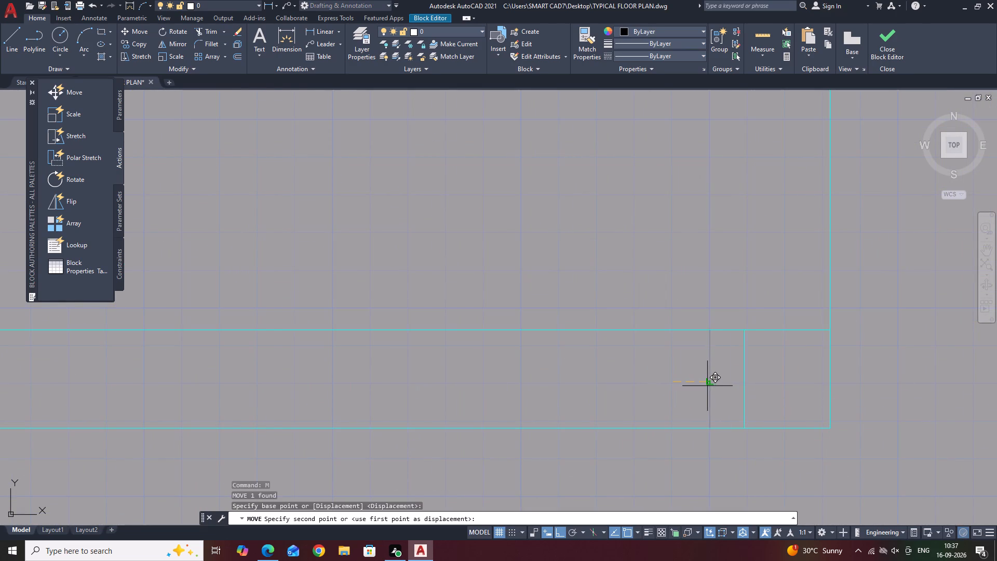
{"action": "scroll", "coordinate": [649, 234], "scroll_direction": "down", "scroll_amount": 3}
{"action": "key", "text": "Escape"}
{"action": "scroll", "coordinate": [699, 268], "scroll_direction": "down", "scroll_amount": 1}
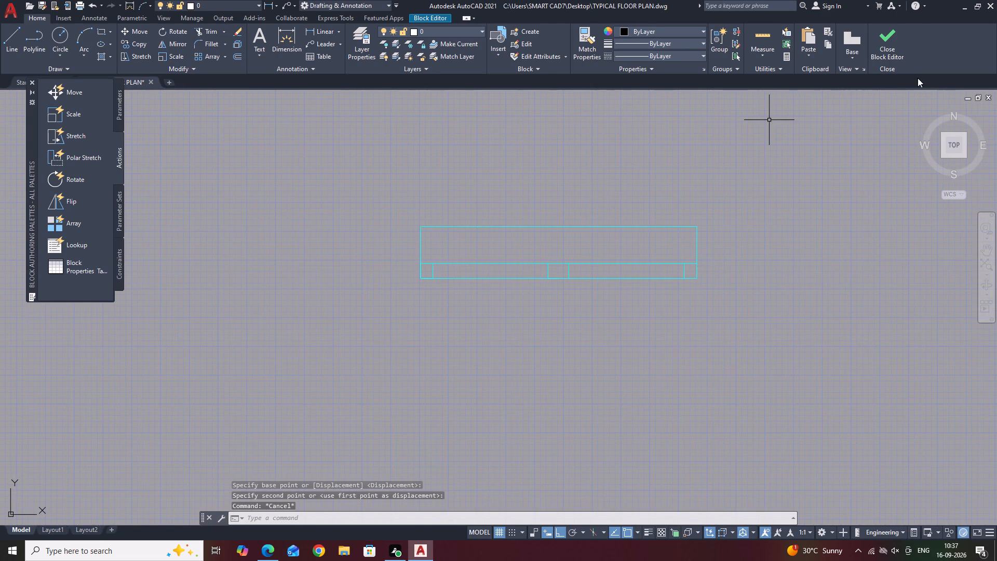
Close the block editor, saving the changes to block GG.
{"action": "left_click", "coordinate": [891, 42]}
{"action": "left_click", "coordinate": [536, 247]}
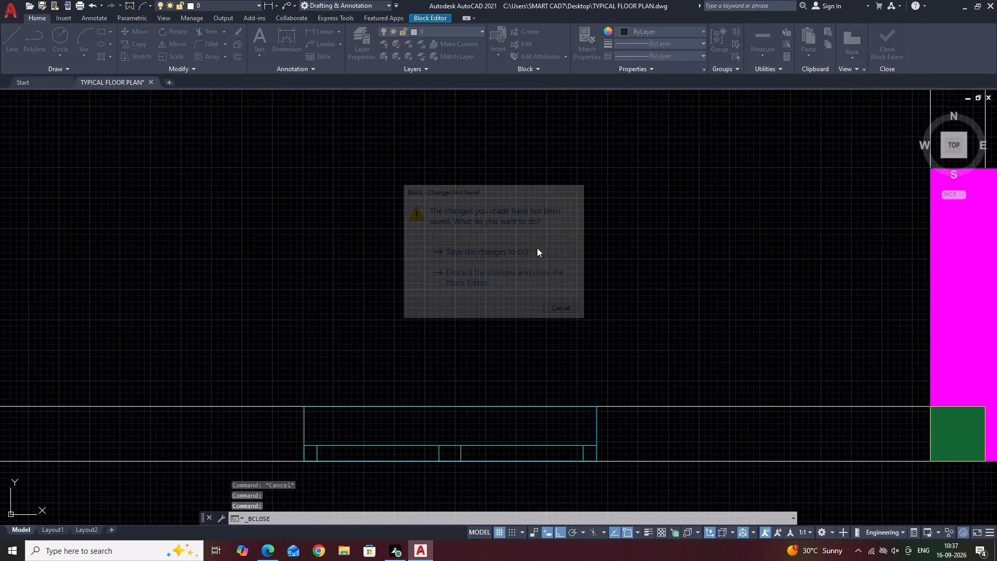
Mirror the northwest bedroom's bed set and wardrobe southward about a horizontal line through the column below that room, keeping the originals.
{"action": "scroll", "coordinate": [527, 297], "scroll_direction": "down", "scroll_amount": 2}
{"action": "middle_click_drag", "start_coordinate": [558, 327], "coordinate": [564, 346]}
{"action": "scroll", "coordinate": [546, 299], "scroll_direction": "down", "scroll_amount": 2}
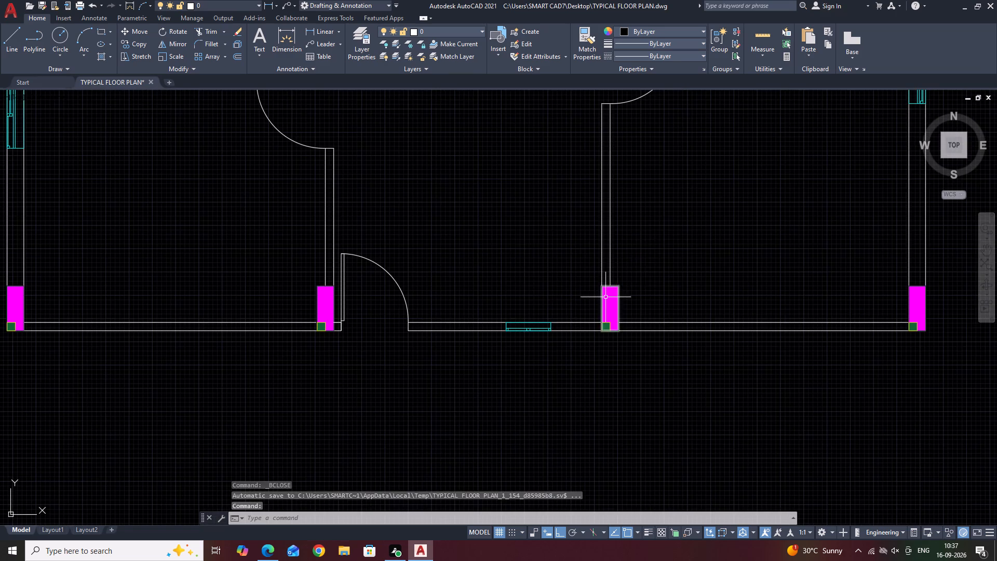
{"action": "middle_click_drag", "start_coordinate": [651, 245], "coordinate": [631, 306]}
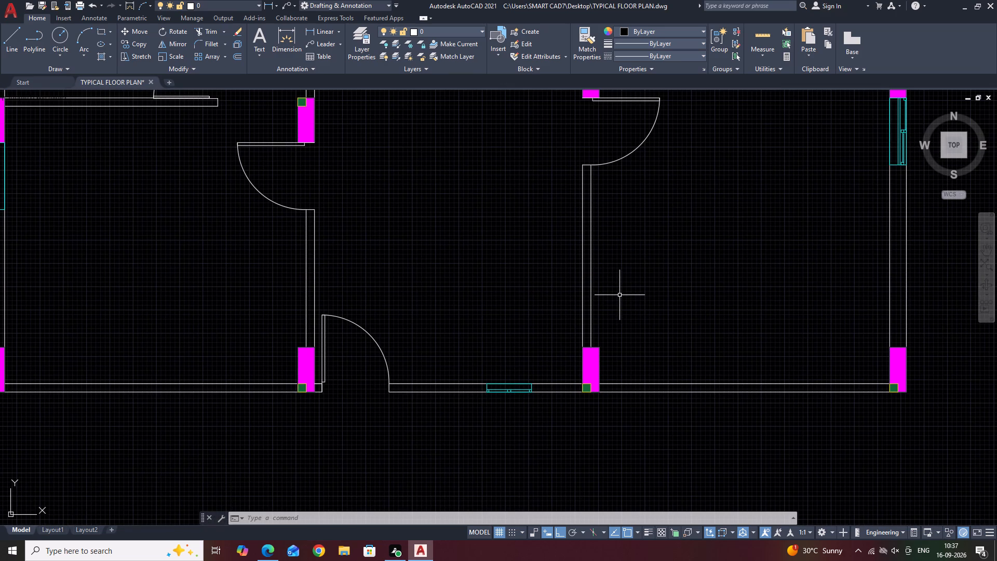
{"action": "scroll", "coordinate": [624, 336], "scroll_direction": "down", "scroll_amount": 2}
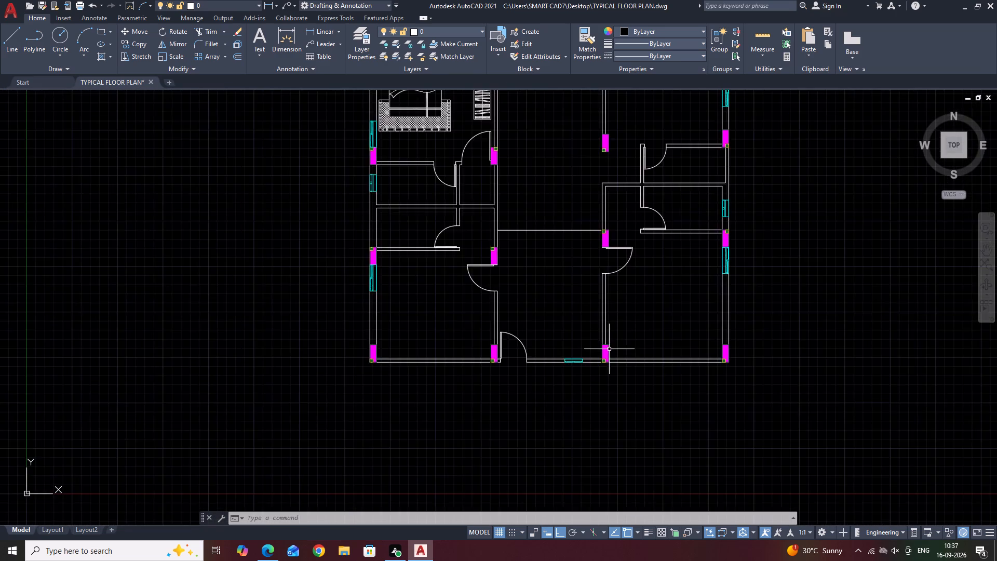
{"action": "scroll", "coordinate": [609, 349], "scroll_direction": "down", "scroll_amount": 1}
{"action": "scroll", "coordinate": [476, 218], "scroll_direction": "up", "scroll_amount": 3}
{"action": "middle_click_drag", "start_coordinate": [559, 132], "coordinate": [523, 251]}
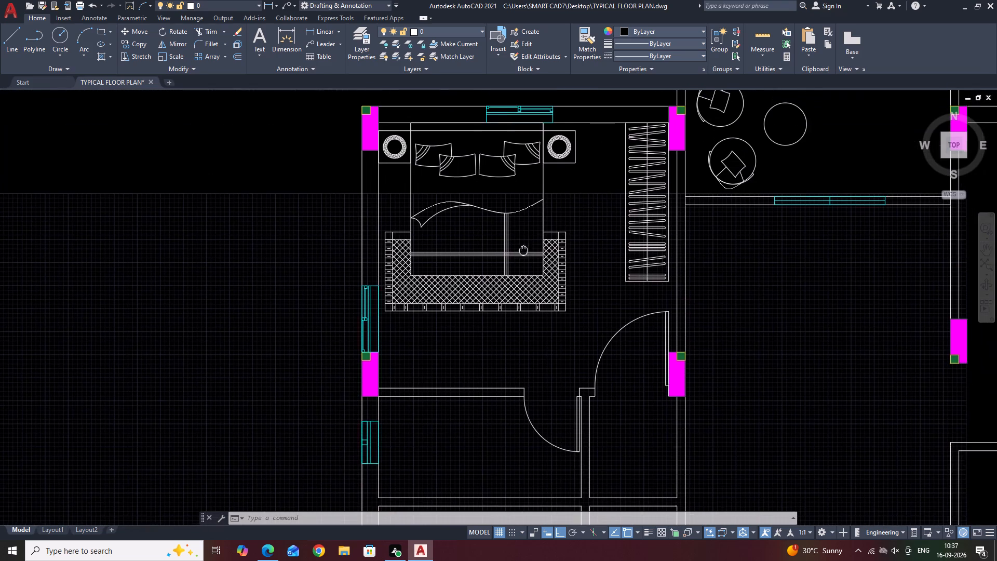
{"action": "middle_click_drag", "start_coordinate": [523, 251], "coordinate": [524, 251]}
{"action": "scroll", "coordinate": [517, 237], "scroll_direction": "down", "scroll_amount": 1}
{"action": "left_click", "coordinate": [598, 206]}
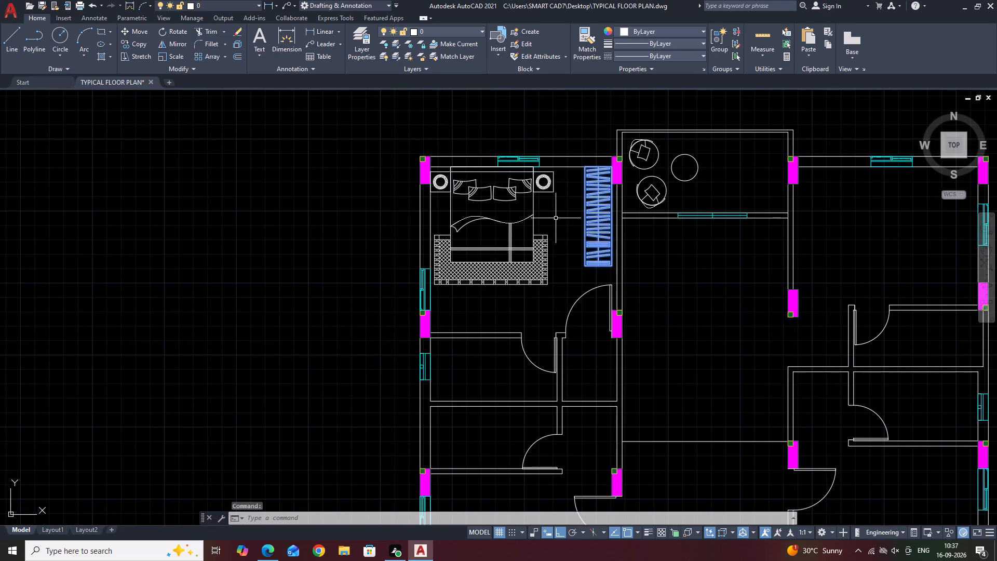
{"action": "left_click", "coordinate": [551, 221]}
{"action": "left_click", "coordinate": [530, 251]}
{"action": "key", "text": "m"}
{"action": "key", "text": "i"}
{"action": "key", "text": "space"}
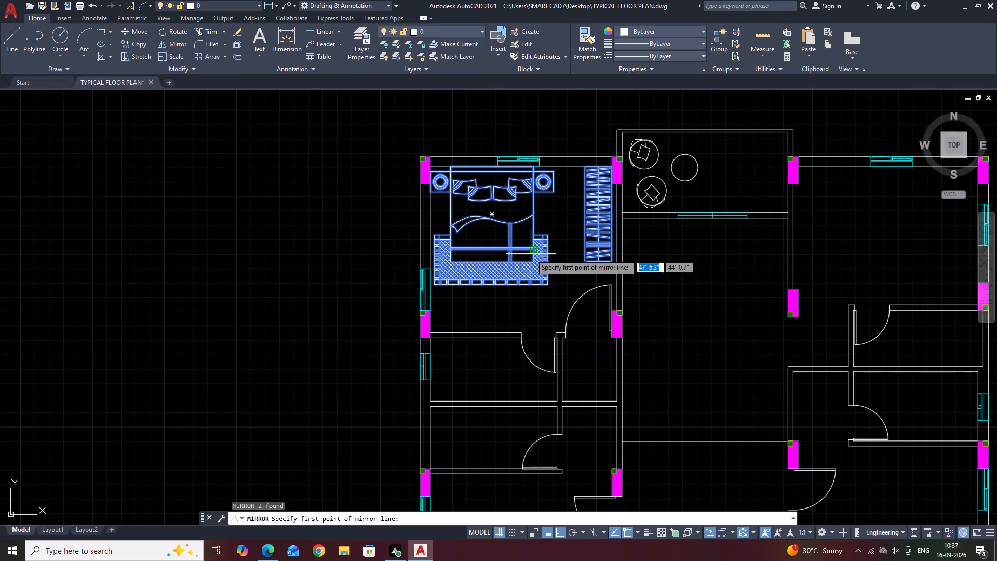
{"action": "left_click", "coordinate": [609, 328]}
{"action": "scroll", "coordinate": [626, 322], "scroll_direction": "down", "scroll_amount": 1}
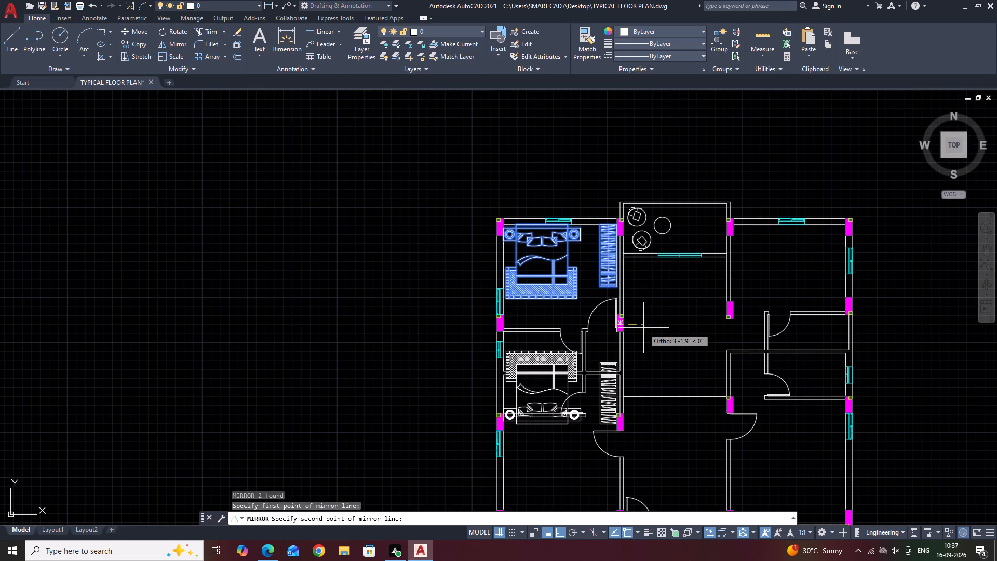
{"action": "middle_click_drag", "start_coordinate": [662, 337], "coordinate": [669, 256]}
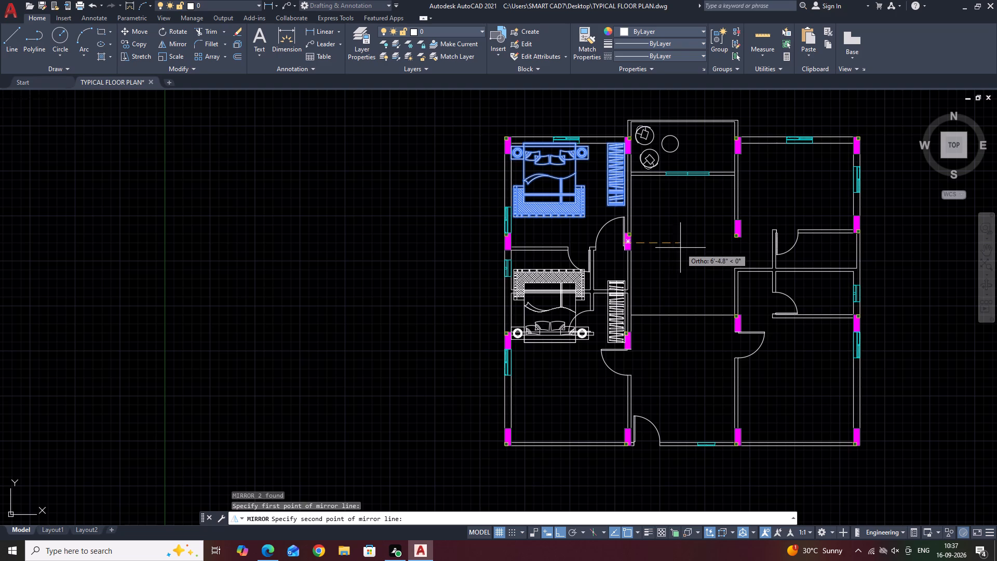
{"action": "left_click", "coordinate": [719, 245]}
{"action": "left_click_drag", "start_coordinate": [733, 282], "coordinate": [719, 245]}
Move the mirrored bed set straight down into the southwest bedroom, near the room's south wall.
{"action": "middle_click_drag", "start_coordinate": [607, 292], "coordinate": [608, 184]}
{"action": "left_click", "coordinate": [577, 196]}
{"action": "middle_click_drag", "start_coordinate": [579, 261], "coordinate": [592, 261]}
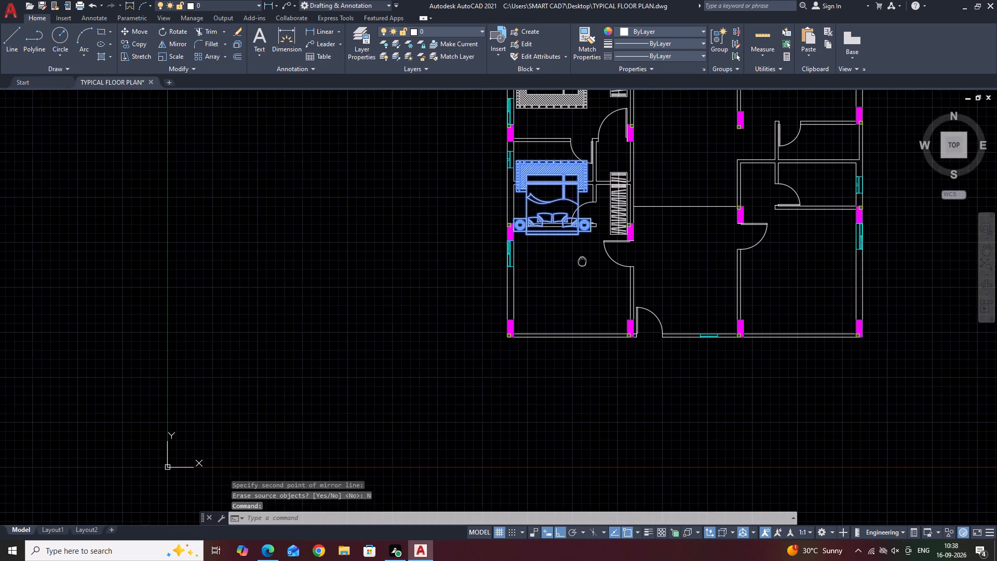
{"action": "middle_click_drag", "start_coordinate": [592, 261], "coordinate": [620, 243]}
{"action": "key", "text": "m"}
{"action": "key", "text": "space"}
{"action": "scroll", "coordinate": [561, 220], "scroll_direction": "up", "scroll_amount": 2}
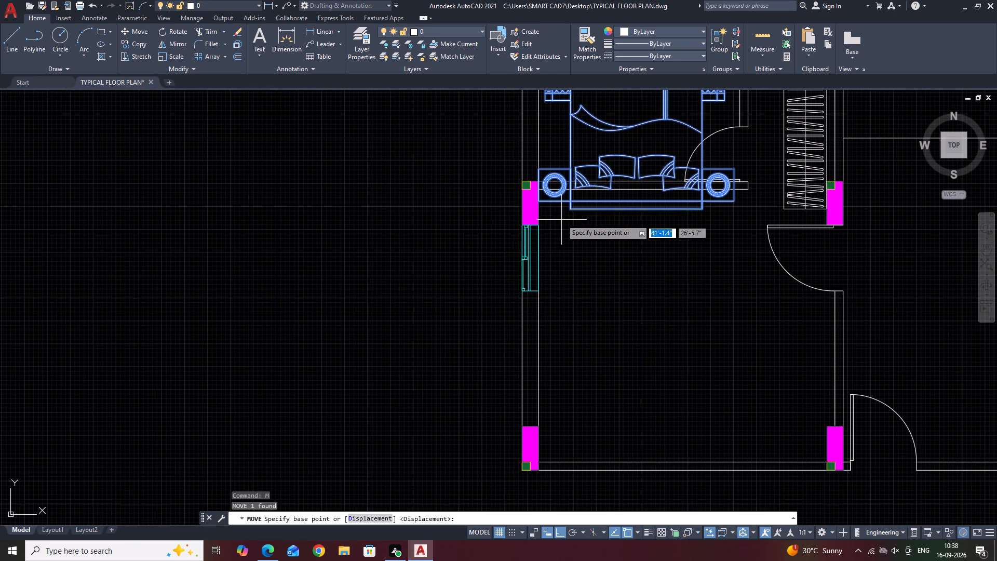
{"action": "left_click", "coordinate": [537, 201]}
{"action": "left_click", "coordinate": [543, 460]}
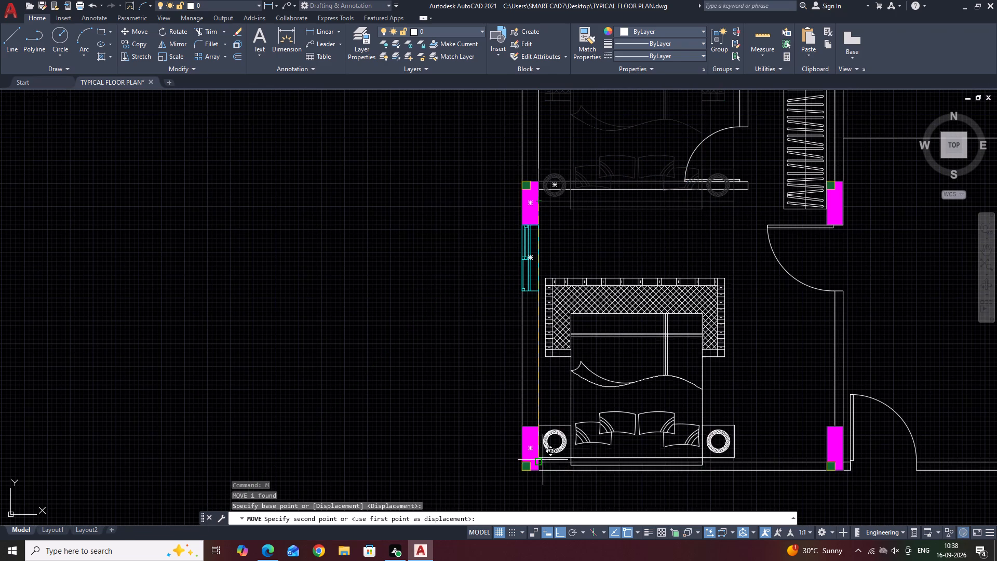
Move the southwest bedroom's bed set up so its headboard sits on the south wall's inner face.
{"action": "middle_click_drag", "start_coordinate": [748, 324], "coordinate": [674, 243]}
{"action": "left_click", "coordinate": [672, 297]}
{"action": "left_click", "coordinate": [522, 290]}
{"action": "middle_click_drag", "start_coordinate": [572, 330], "coordinate": [576, 310]}
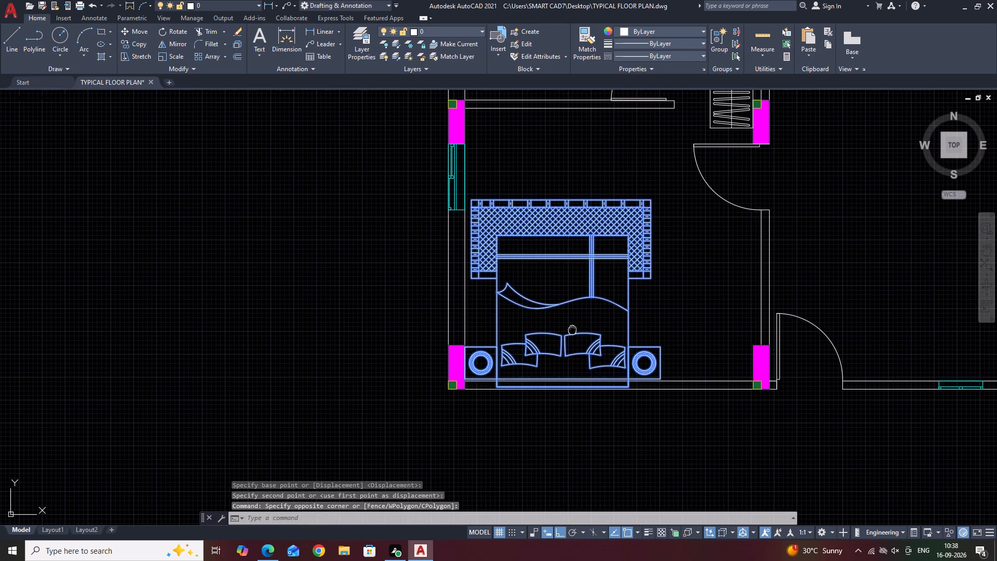
{"action": "middle_click_drag", "start_coordinate": [576, 310], "coordinate": [576, 215]}
{"action": "key", "text": "m"}
{"action": "key", "text": "space"}
{"action": "scroll", "coordinate": [548, 292], "scroll_direction": "up", "scroll_amount": 3}
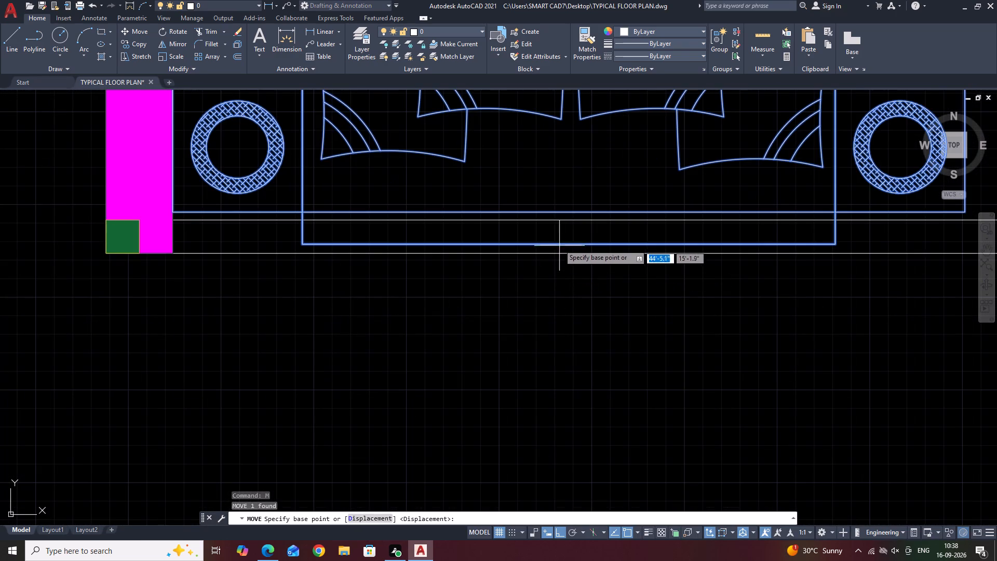
{"action": "left_click", "coordinate": [572, 245]}
{"action": "left_click", "coordinate": [570, 219]}
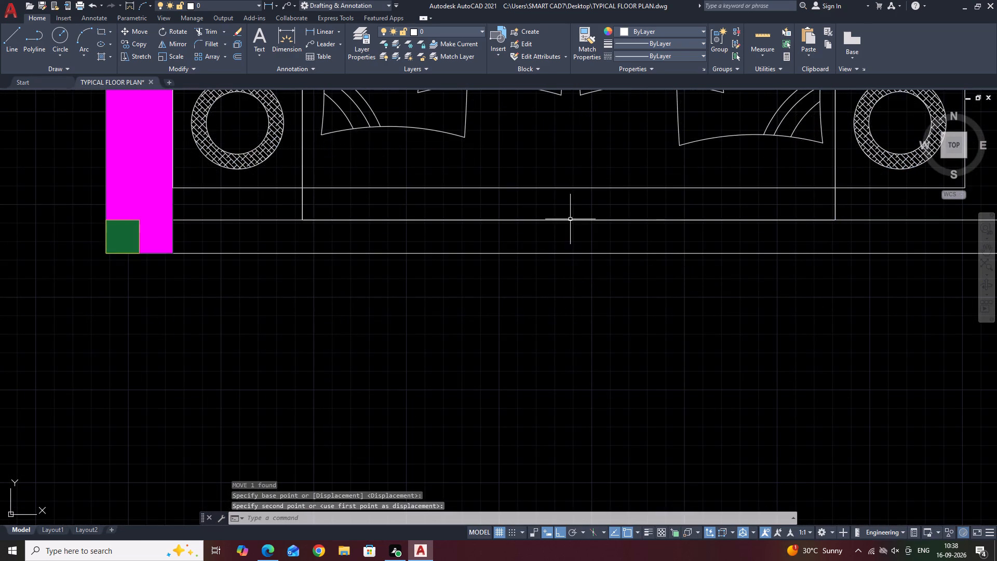
Move the mirrored wardrobe down into the southwest bedroom, beside the column at the room's southeast corner.
{"action": "scroll", "coordinate": [569, 204], "scroll_direction": "down", "scroll_amount": 4}
{"action": "middle_click_drag", "start_coordinate": [613, 110], "coordinate": [594, 210]}
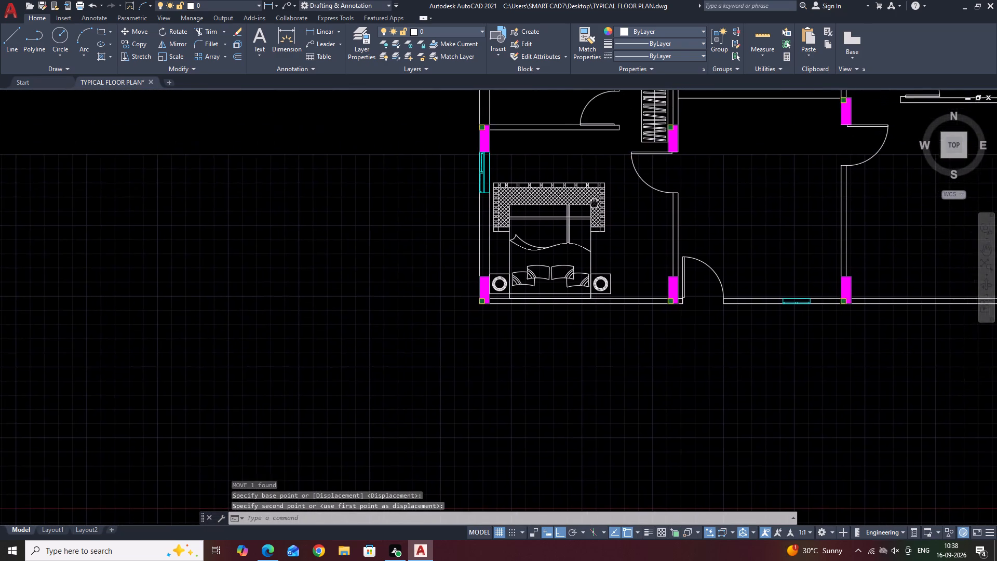
{"action": "middle_click_drag", "start_coordinate": [594, 210], "coordinate": [591, 248]}
{"action": "left_click", "coordinate": [642, 163]}
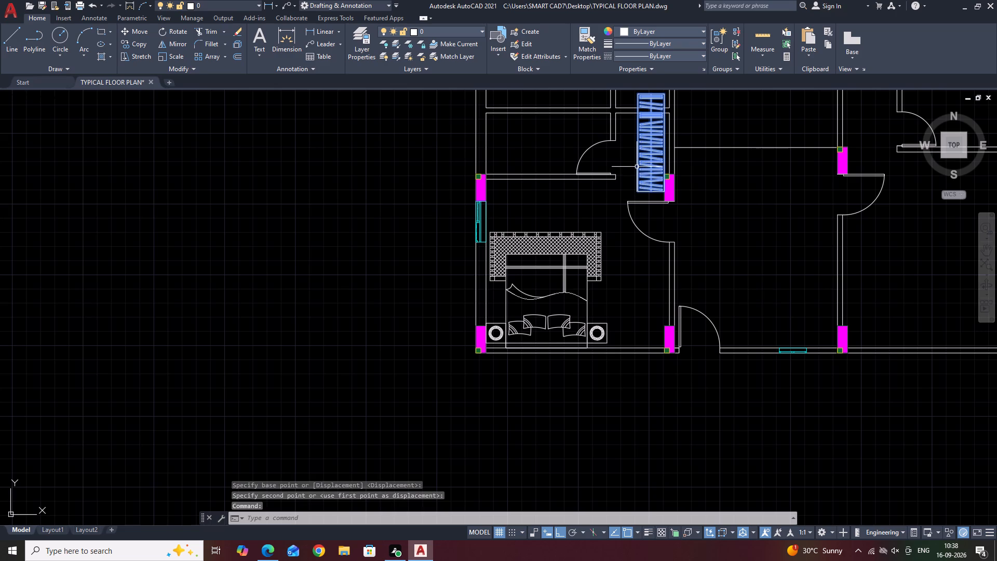
{"action": "type", "text": "M"}
{"action": "key", "text": "space"}
{"action": "left_click", "coordinate": [664, 190]}
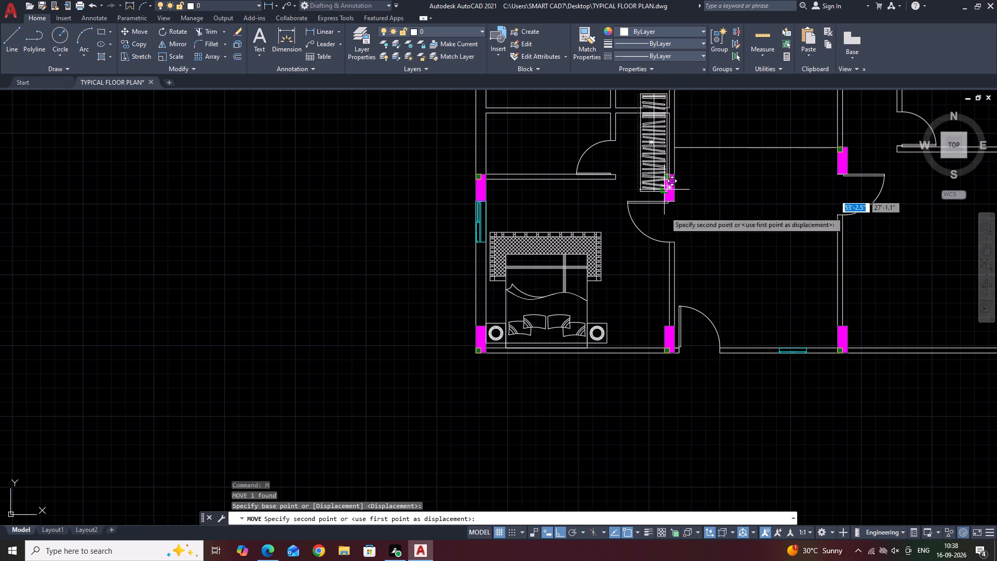
{"action": "scroll", "coordinate": [661, 345], "scroll_direction": "up", "scroll_amount": 2}
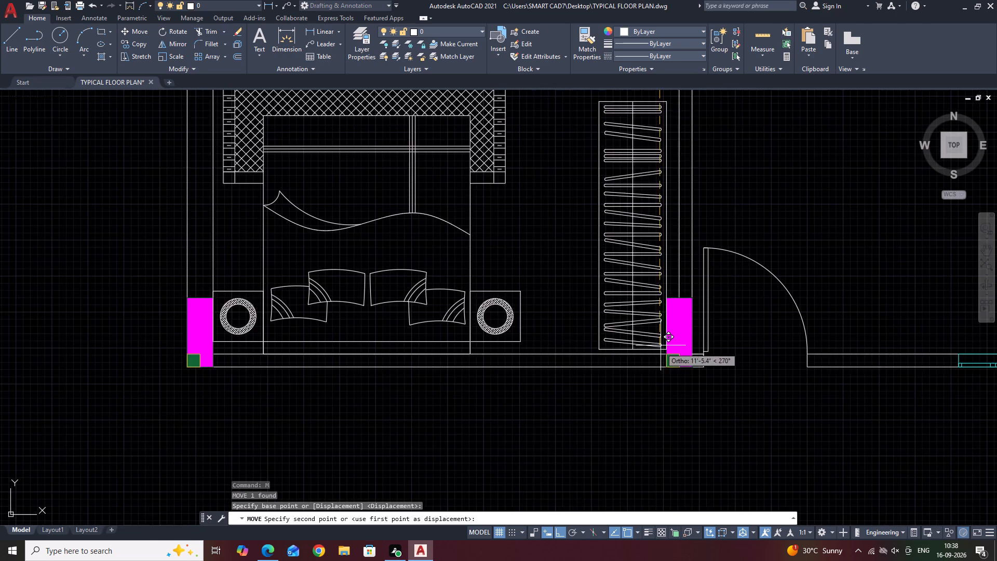
{"action": "scroll", "coordinate": [661, 352], "scroll_direction": "up", "scroll_amount": 1}
{"action": "left_click", "coordinate": [668, 354]}
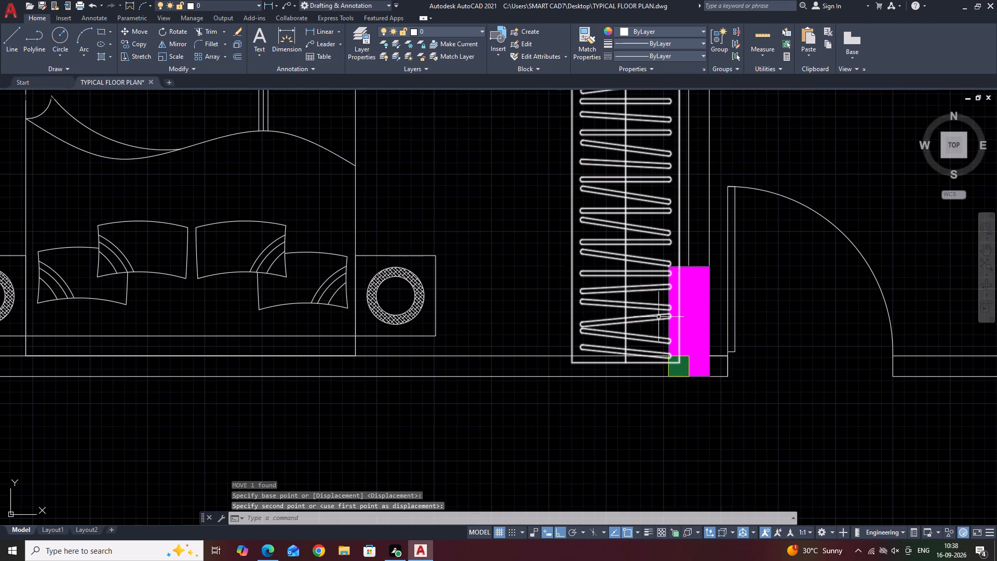
Move the wardrobe so its bottom corner meets the corner column's west face and the south wall's inner face.
{"action": "left_click", "coordinate": [628, 323]}
{"action": "key", "text": "m"}
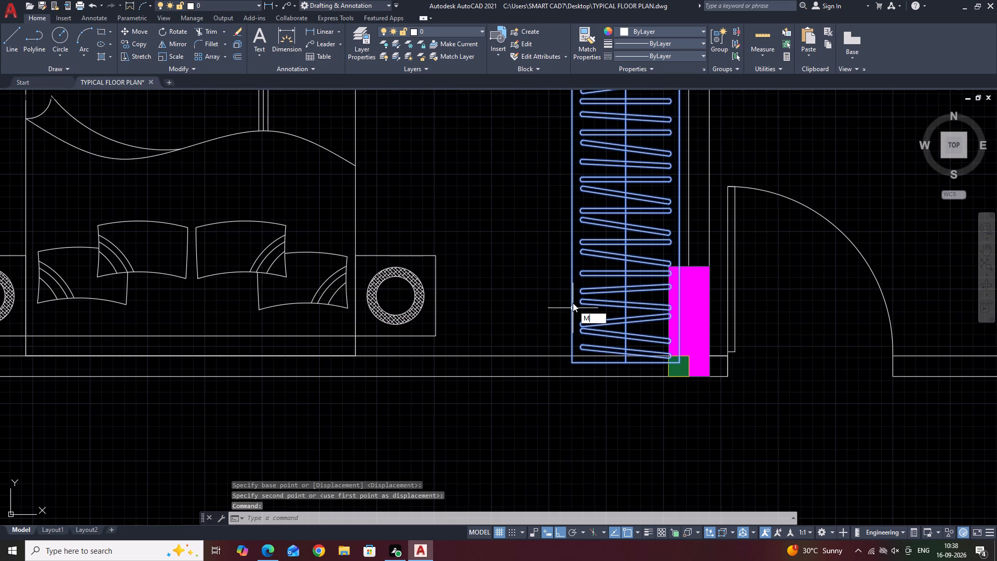
{"action": "key", "text": "space"}
{"action": "scroll", "coordinate": [679, 364], "scroll_direction": "up", "scroll_amount": 2}
{"action": "left_click", "coordinate": [679, 364]}
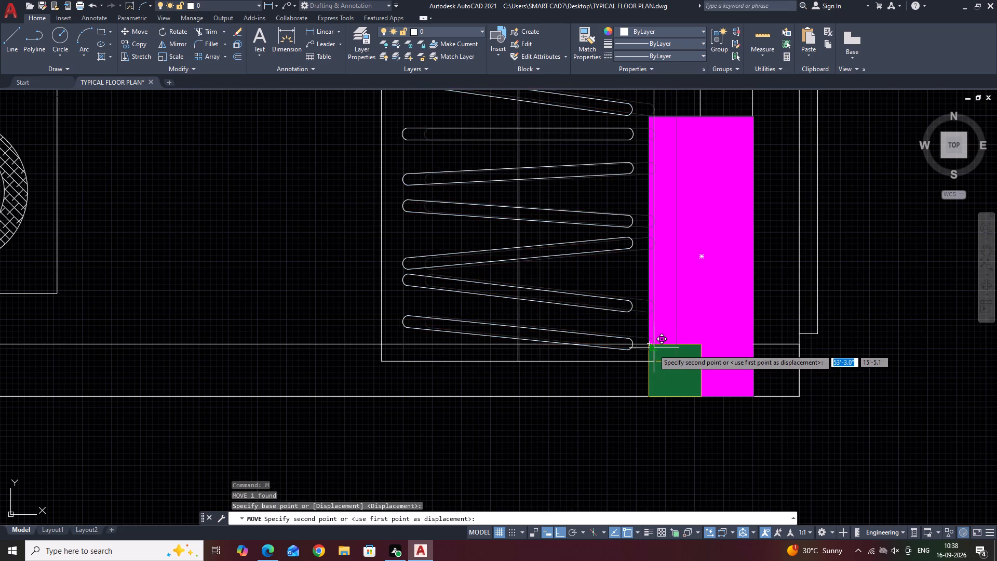
{"action": "left_click", "coordinate": [645, 345]}
{"action": "scroll", "coordinate": [541, 295], "scroll_direction": "down", "scroll_amount": 4}
{"action": "middle_click_drag", "start_coordinate": [540, 251], "coordinate": [481, 370]}
{"action": "scroll", "coordinate": [551, 367], "scroll_direction": "down", "scroll_amount": 1}
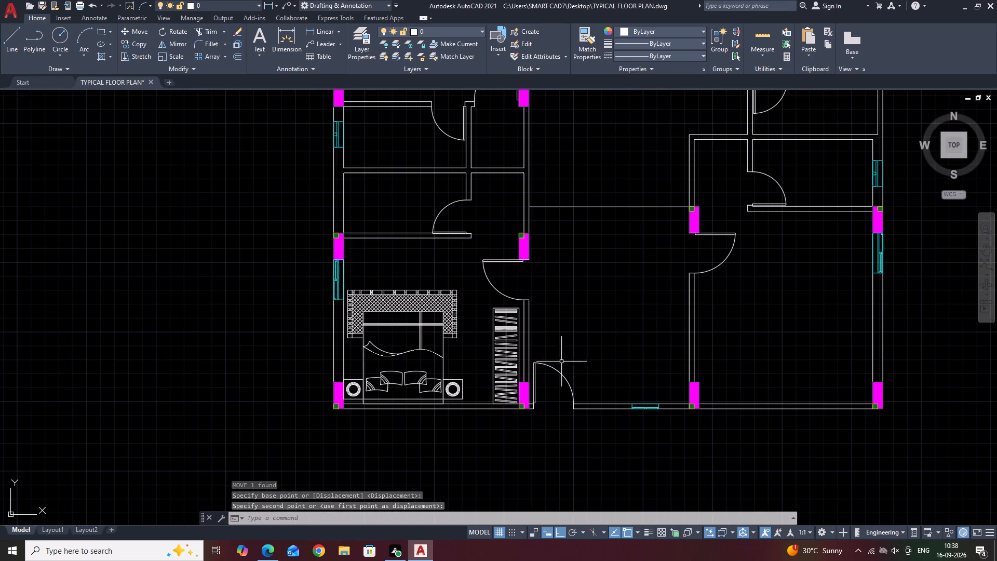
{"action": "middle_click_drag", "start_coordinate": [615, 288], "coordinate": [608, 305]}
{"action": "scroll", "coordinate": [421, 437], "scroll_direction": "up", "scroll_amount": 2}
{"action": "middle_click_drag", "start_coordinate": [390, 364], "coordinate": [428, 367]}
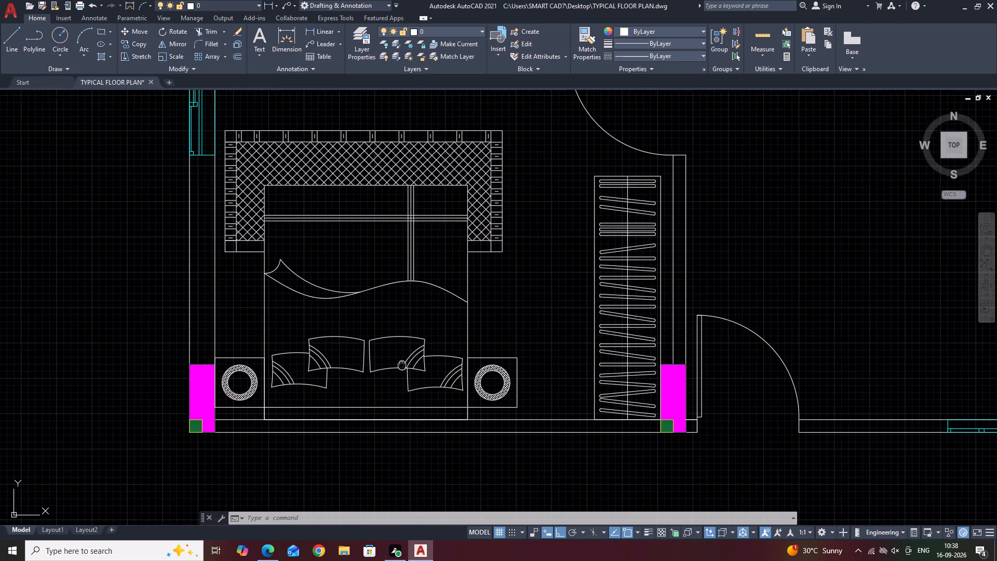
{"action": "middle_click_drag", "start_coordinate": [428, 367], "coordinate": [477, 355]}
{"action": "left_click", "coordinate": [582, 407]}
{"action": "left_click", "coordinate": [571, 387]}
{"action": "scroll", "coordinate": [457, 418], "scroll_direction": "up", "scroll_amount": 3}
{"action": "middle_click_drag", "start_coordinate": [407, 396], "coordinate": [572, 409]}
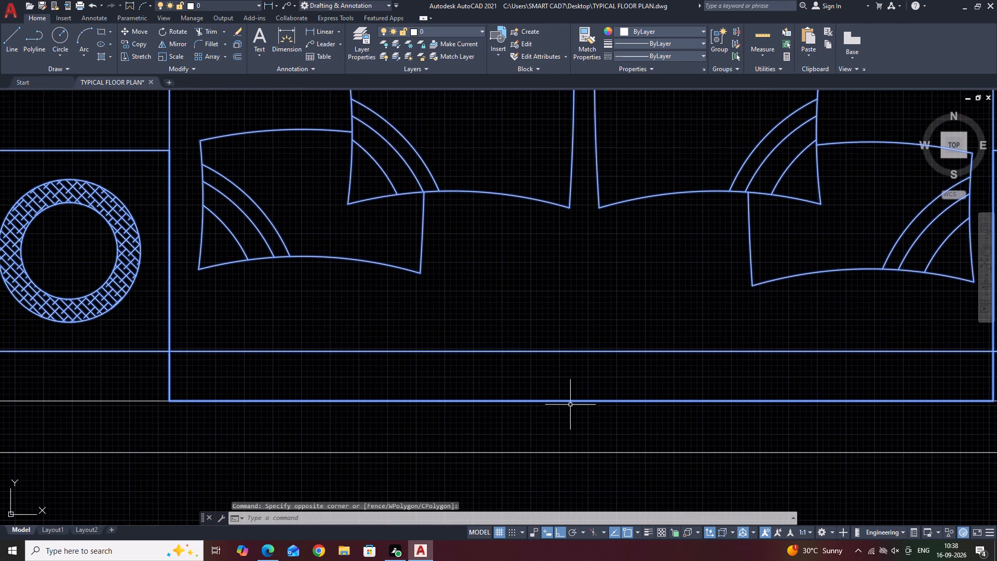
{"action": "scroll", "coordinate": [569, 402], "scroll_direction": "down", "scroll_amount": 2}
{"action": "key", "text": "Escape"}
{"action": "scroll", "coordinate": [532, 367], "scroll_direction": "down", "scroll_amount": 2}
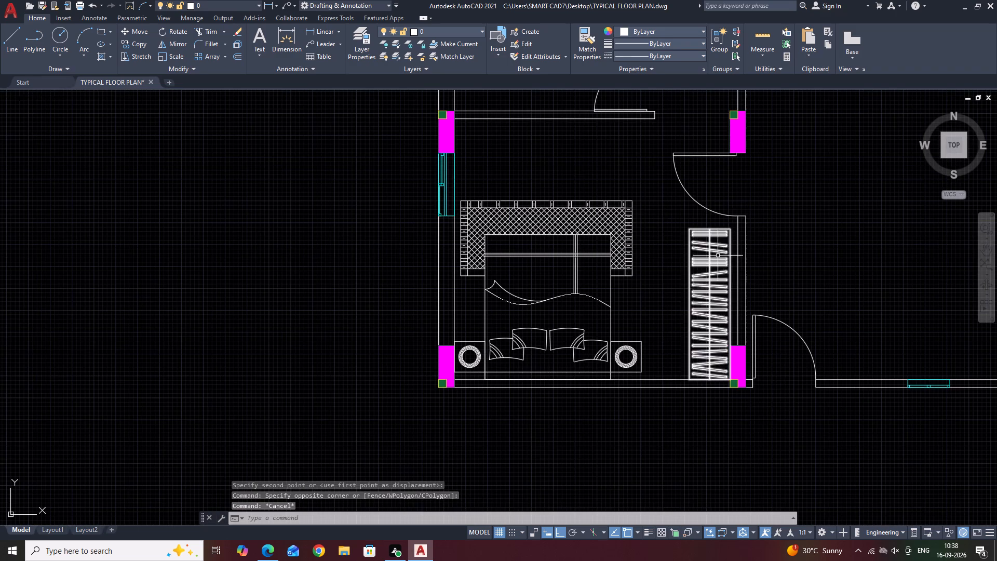
Copy the southwest bedroom's bed set and wardrobe into the southeast bedroom, with the wardrobe's bottom corner against the southeast corner column.
{"action": "middle_click_drag", "start_coordinate": [705, 238], "coordinate": [631, 300]}
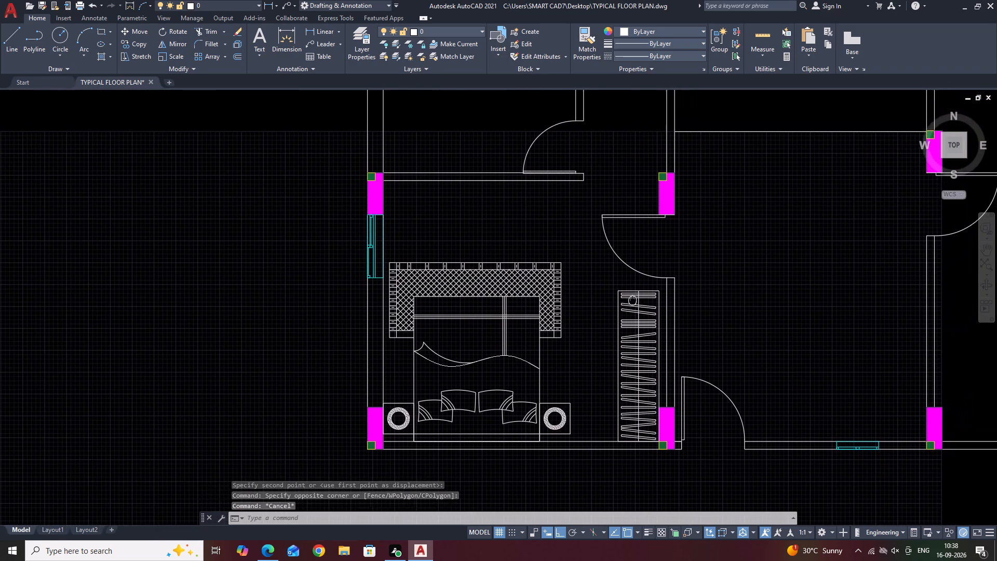
{"action": "middle_click_drag", "start_coordinate": [631, 300], "coordinate": [623, 296]}
{"action": "scroll", "coordinate": [657, 278], "scroll_direction": "down", "scroll_amount": 1}
{"action": "middle_click_drag", "start_coordinate": [720, 203], "coordinate": [641, 351]}
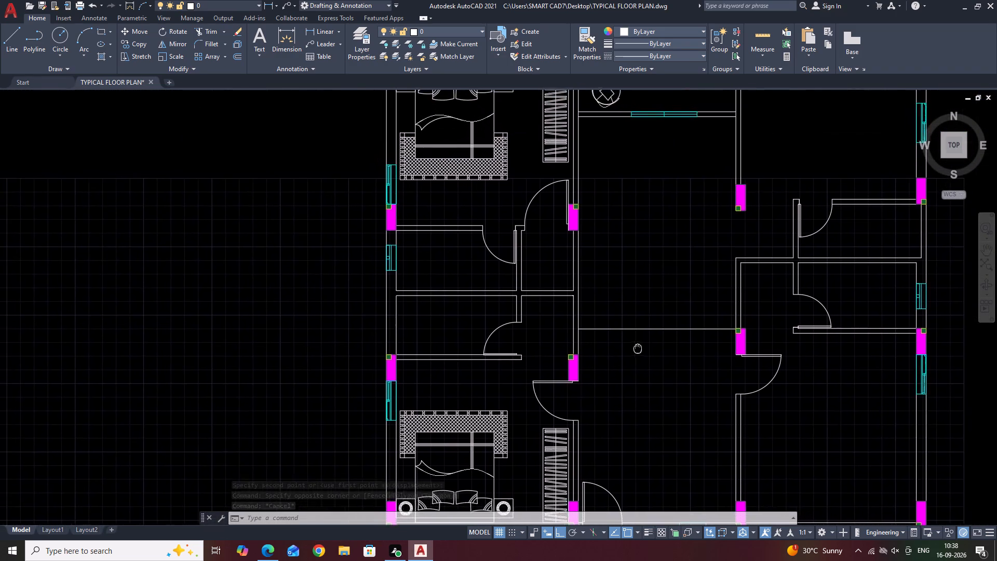
{"action": "middle_click_drag", "start_coordinate": [641, 351], "coordinate": [646, 354]}
{"action": "scroll", "coordinate": [645, 354], "scroll_direction": "down", "scroll_amount": 1}
{"action": "middle_click_drag", "start_coordinate": [691, 354], "coordinate": [566, 244]}
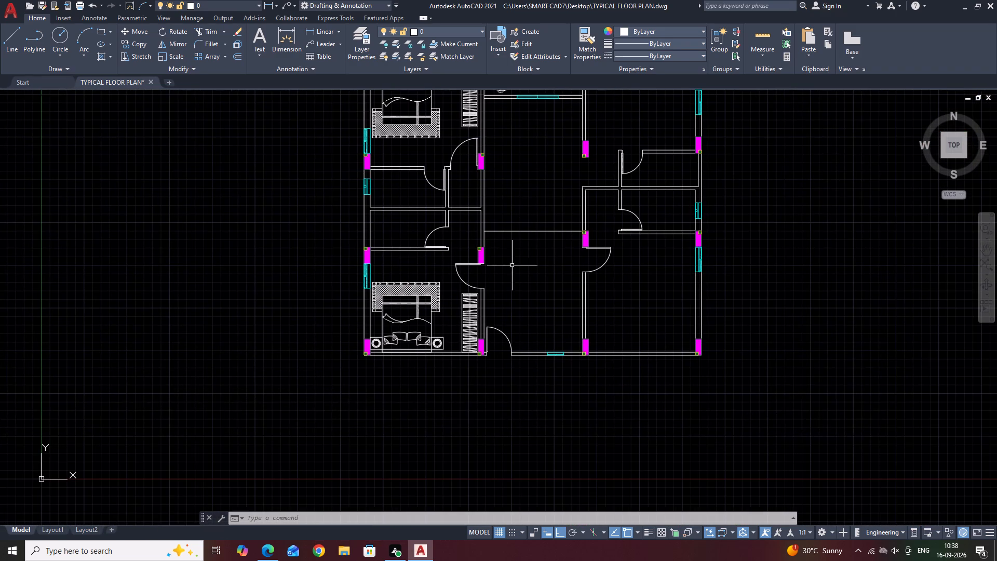
{"action": "left_click", "coordinate": [475, 320]}
{"action": "left_click", "coordinate": [432, 297]}
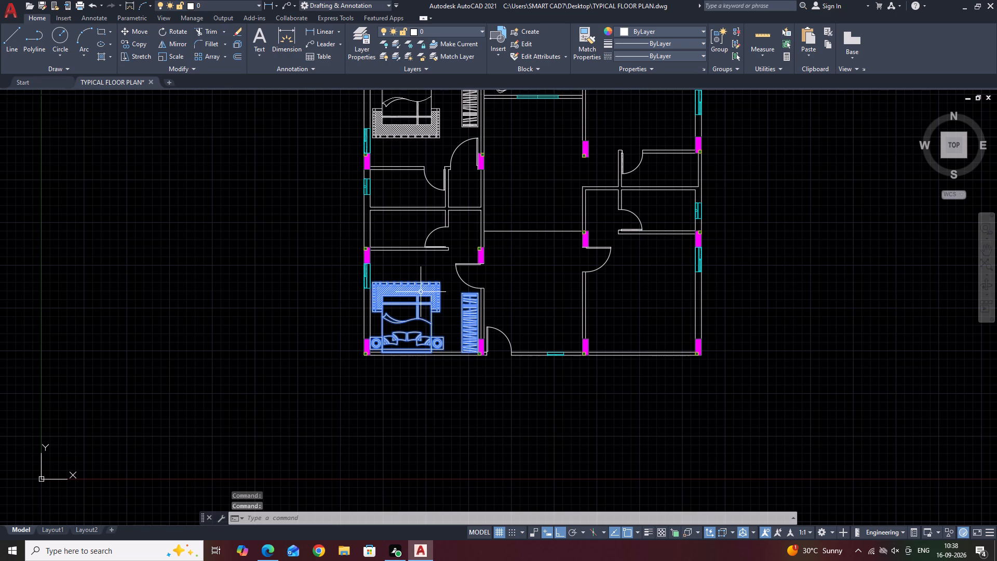
{"action": "key", "text": "c"}
{"action": "type", "text": "O"}
{"action": "key", "text": "space"}
{"action": "scroll", "coordinate": [469, 355], "scroll_direction": "up", "scroll_amount": 3}
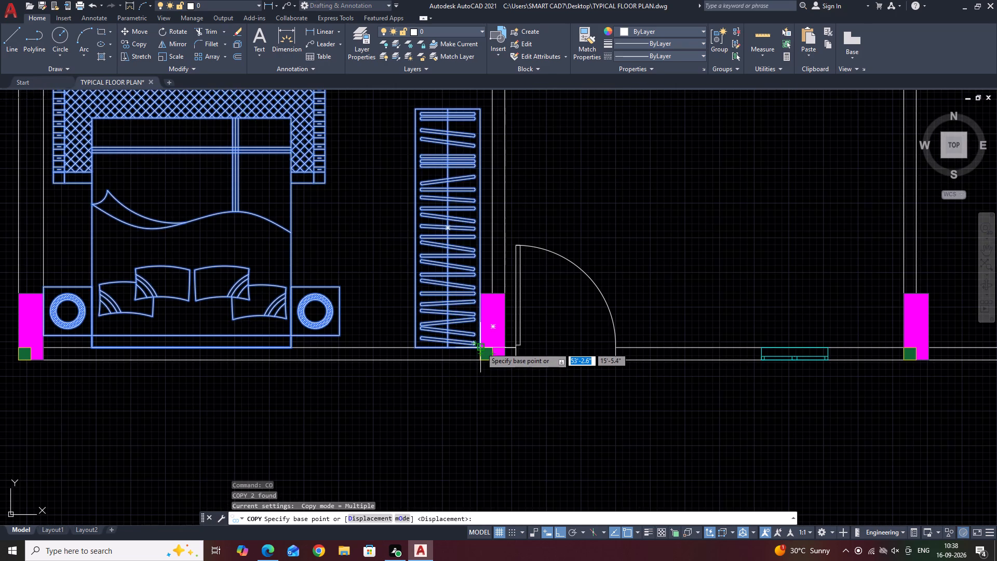
{"action": "left_click", "coordinate": [481, 348]}
{"action": "scroll", "coordinate": [521, 350], "scroll_direction": "down", "scroll_amount": 1}
{"action": "middle_click_drag", "start_coordinate": [706, 368], "coordinate": [560, 341]}
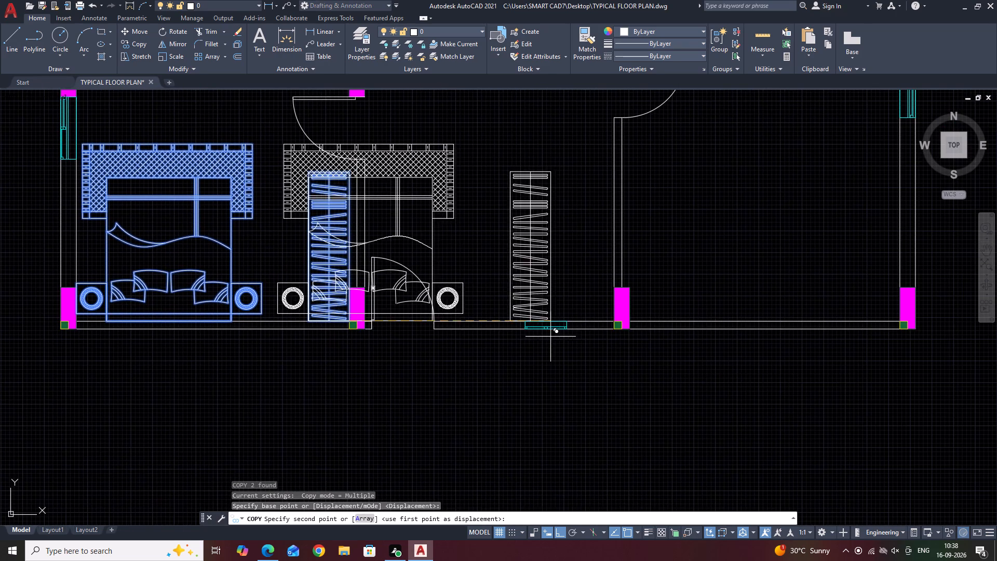
{"action": "middle_click_drag", "start_coordinate": [843, 323], "coordinate": [635, 331]}
{"action": "scroll", "coordinate": [706, 319], "scroll_direction": "up", "scroll_amount": 2}
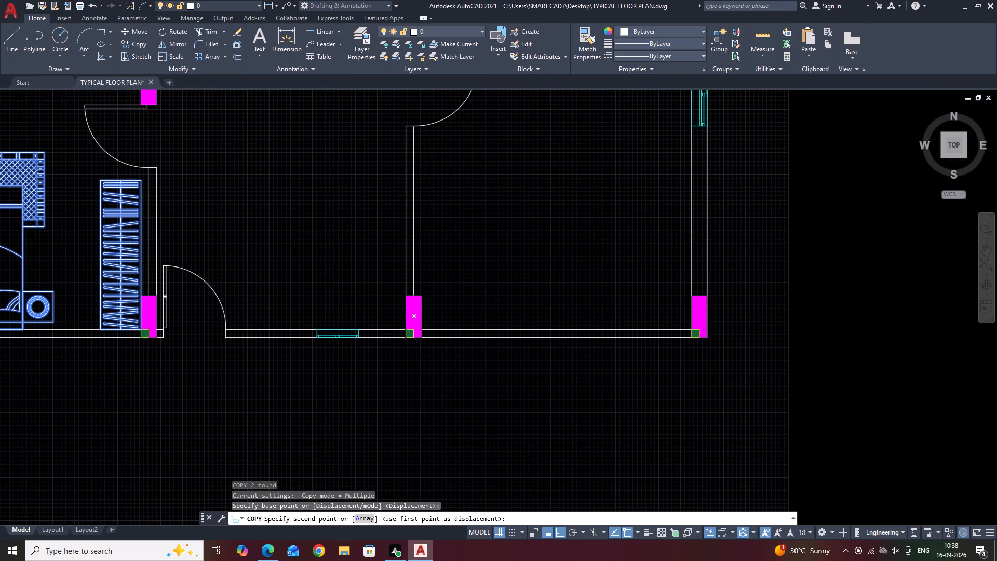
{"action": "scroll", "coordinate": [678, 330], "scroll_direction": "up", "scroll_amount": 2}
{"action": "left_click", "coordinate": [690, 346]}
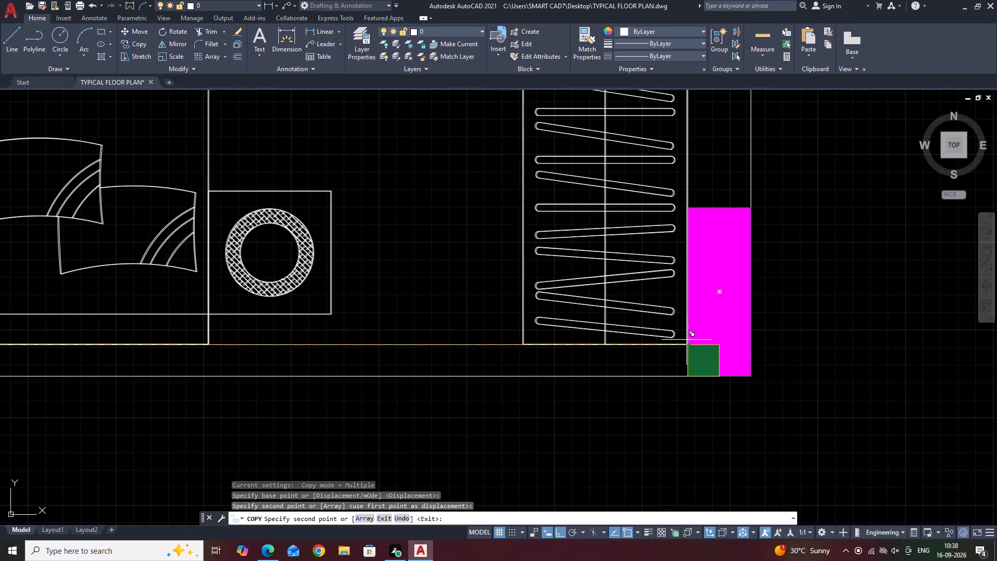
{"action": "scroll", "coordinate": [715, 311], "scroll_direction": "down", "scroll_amount": 3}
{"action": "key", "text": "Escape"}
{"action": "scroll", "coordinate": [702, 309], "scroll_direction": "down", "scroll_amount": 3}
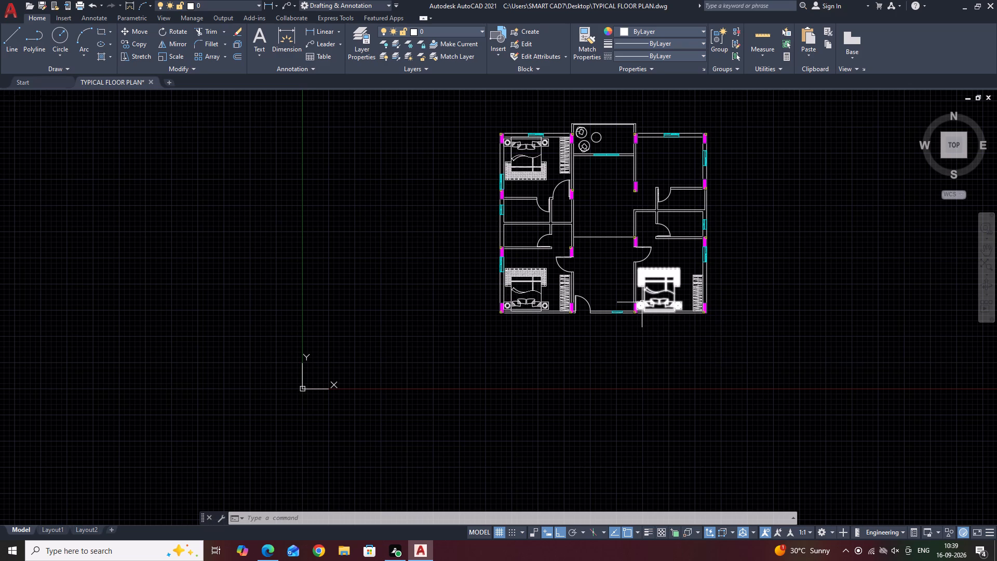
Draw a table rectangle about 5'-8" by 3'-1" in the central hall, south of the balcony window.
{"action": "middle_click_drag", "start_coordinate": [709, 239], "coordinate": [618, 283]}
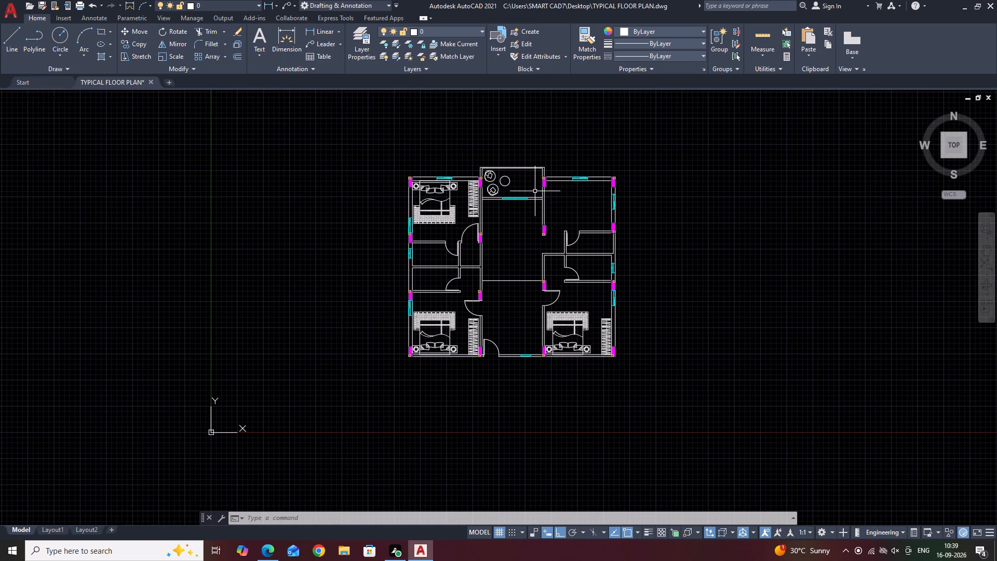
{"action": "key", "text": "r"}
{"action": "key", "text": "e"}
{"action": "key", "text": "c"}
{"action": "key", "text": "space"}
{"action": "scroll", "coordinate": [513, 235], "scroll_direction": "up", "scroll_amount": 2}
{"action": "middle_click_drag", "start_coordinate": [474, 250], "coordinate": [486, 271]}
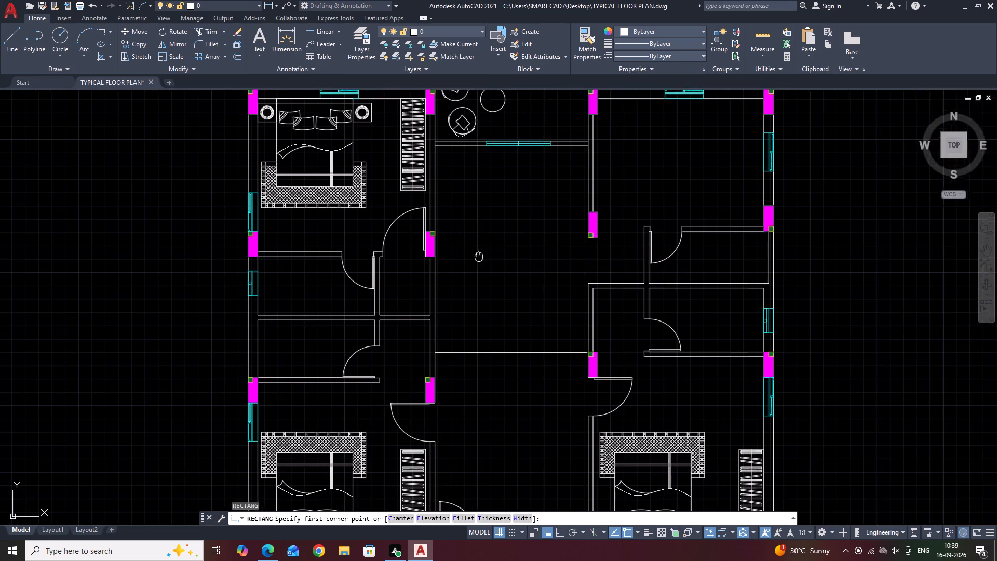
{"action": "middle_click_drag", "start_coordinate": [486, 271], "coordinate": [522, 324]}
{"action": "scroll", "coordinate": [518, 319], "scroll_direction": "up", "scroll_amount": 1}
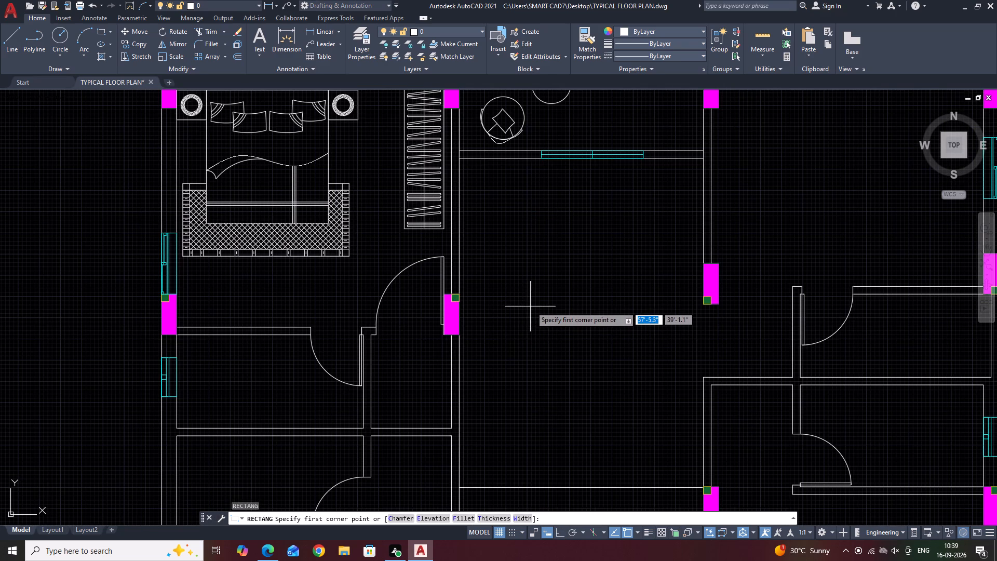
{"action": "left_click", "coordinate": [531, 306]}
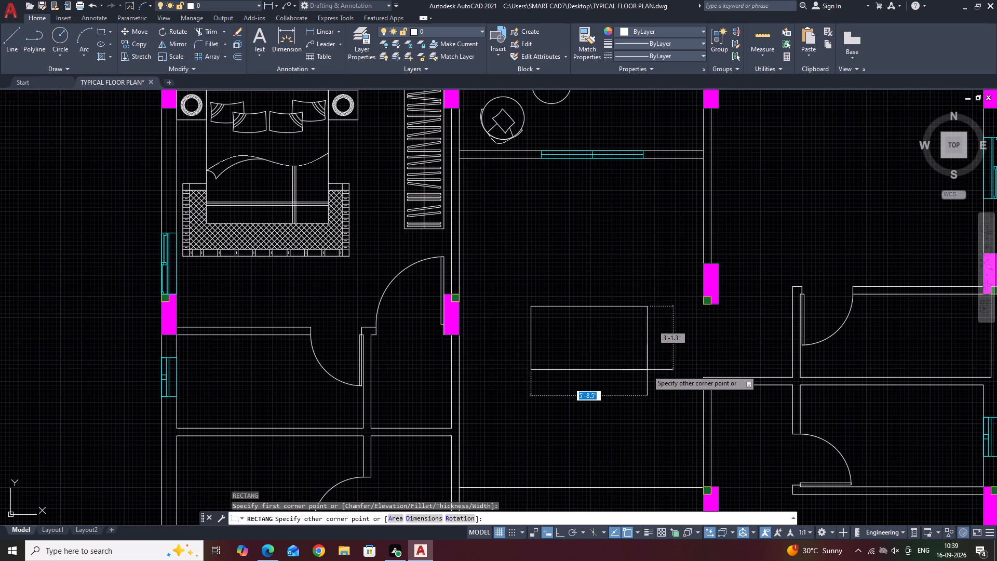
{"action": "left_click", "coordinate": [649, 370]}
Fillet the table rectangle's two north corners with a radius of 4".
{"action": "key", "text": "f"}
{"action": "key", "text": "space"}
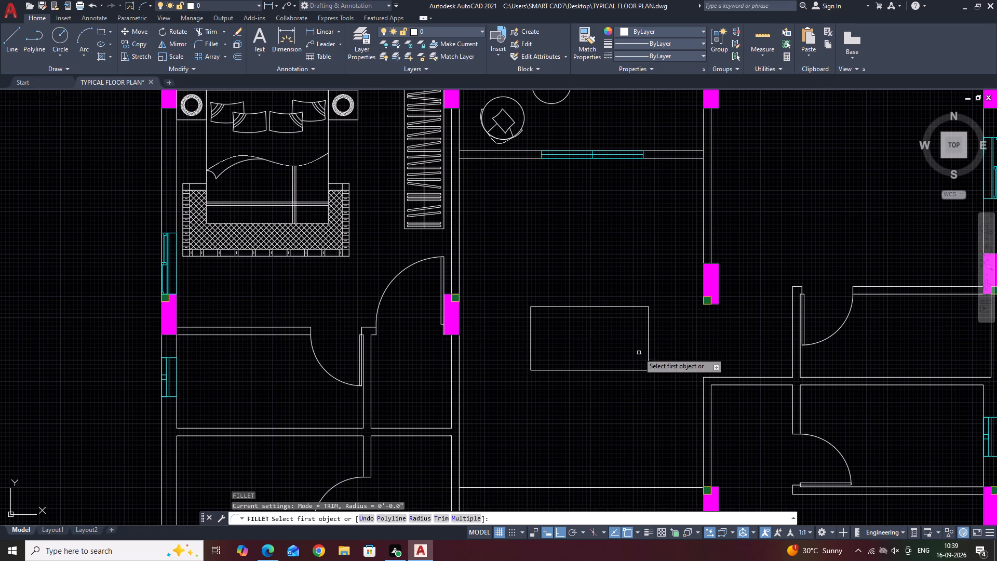
{"action": "key", "text": "r"}
{"action": "key", "text": "space"}
{"action": "key", "text": "4"}
{"action": "key", "text": "space"}
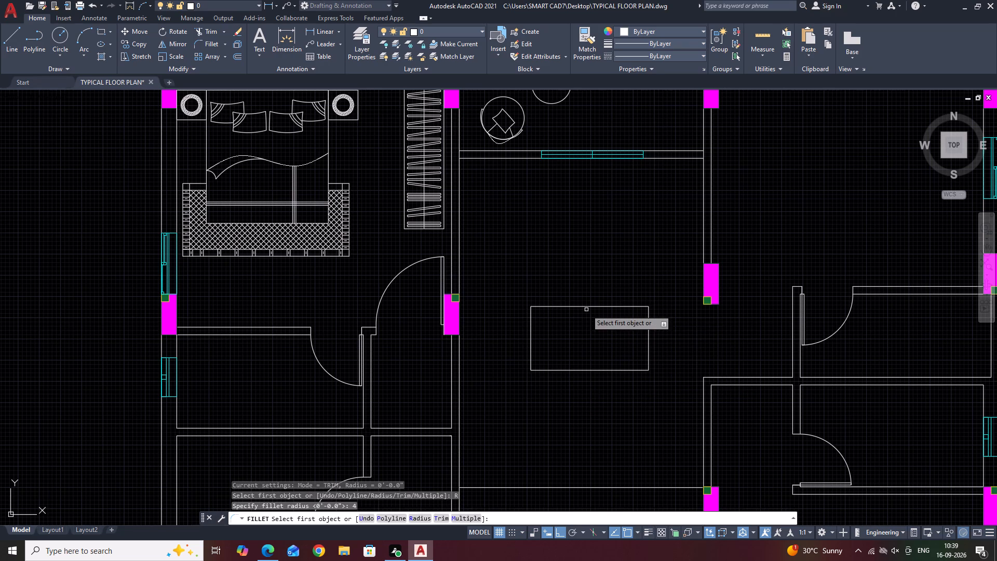
{"action": "left_click", "coordinate": [570, 307]}
{"action": "left_click", "coordinate": [531, 325]}
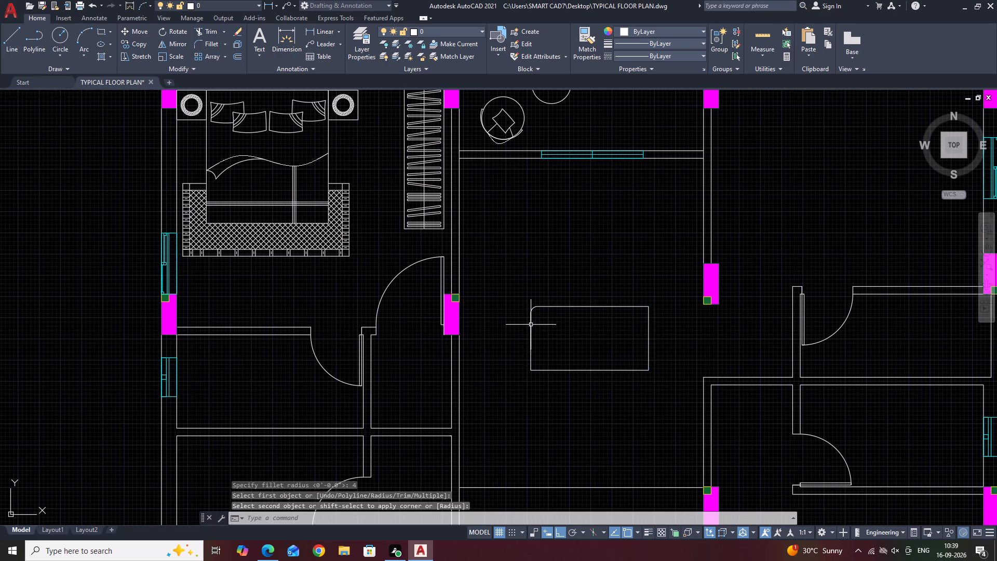
{"action": "key", "text": "space"}
{"action": "left_click", "coordinate": [611, 306]}
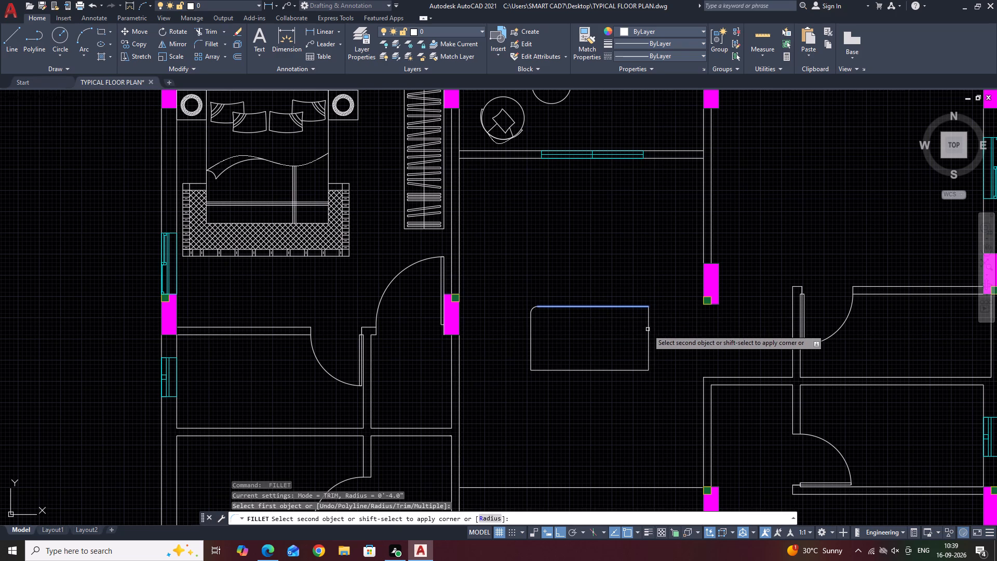
{"action": "left_click", "coordinate": [651, 327]}
{"action": "left_click", "coordinate": [650, 340]}
Fillet the table rectangle's two south corners with the same 4" radius.
{"action": "key", "text": "space"}
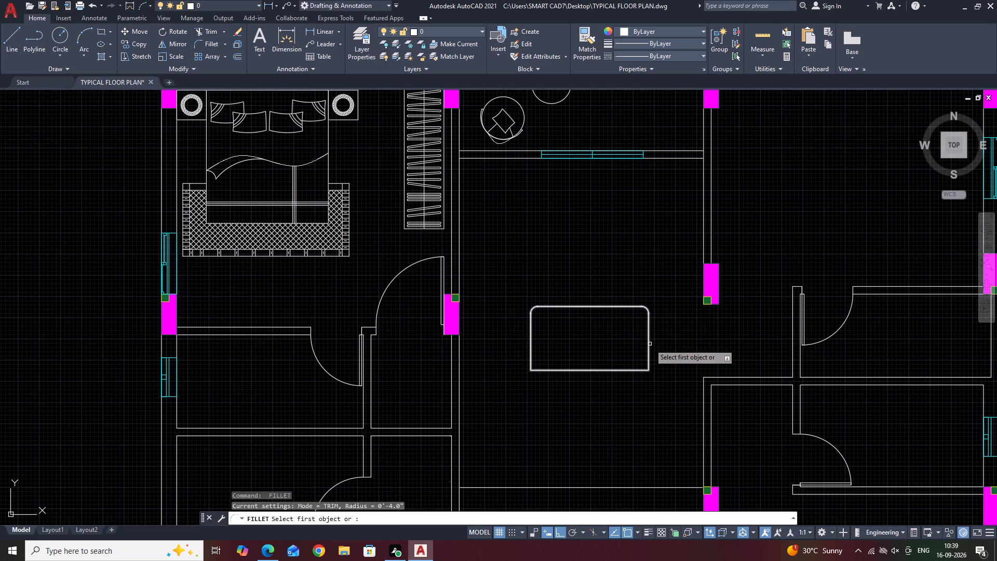
{"action": "left_click", "coordinate": [649, 343]}
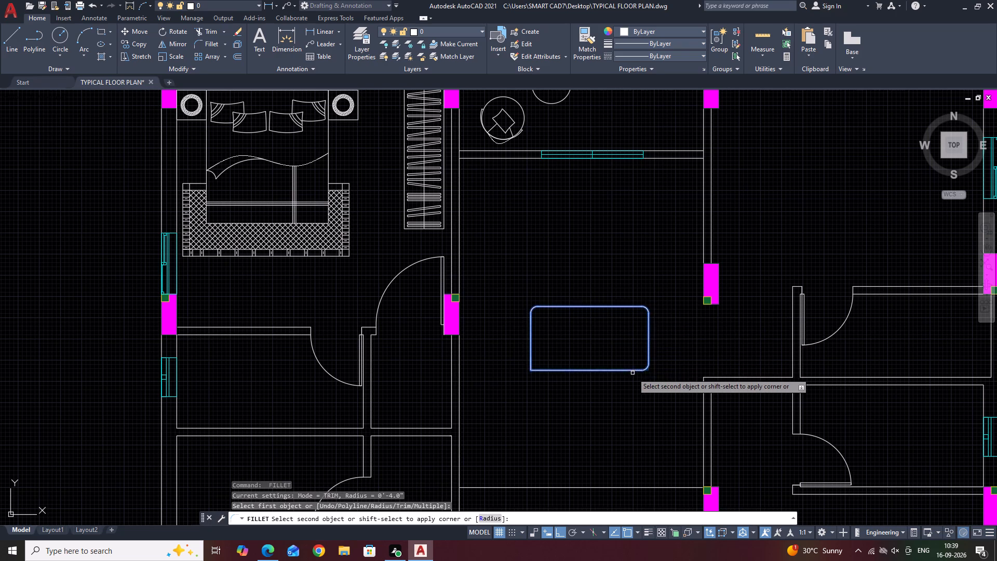
{"action": "left_click", "coordinate": [630, 370]}
{"action": "key", "text": "space"}
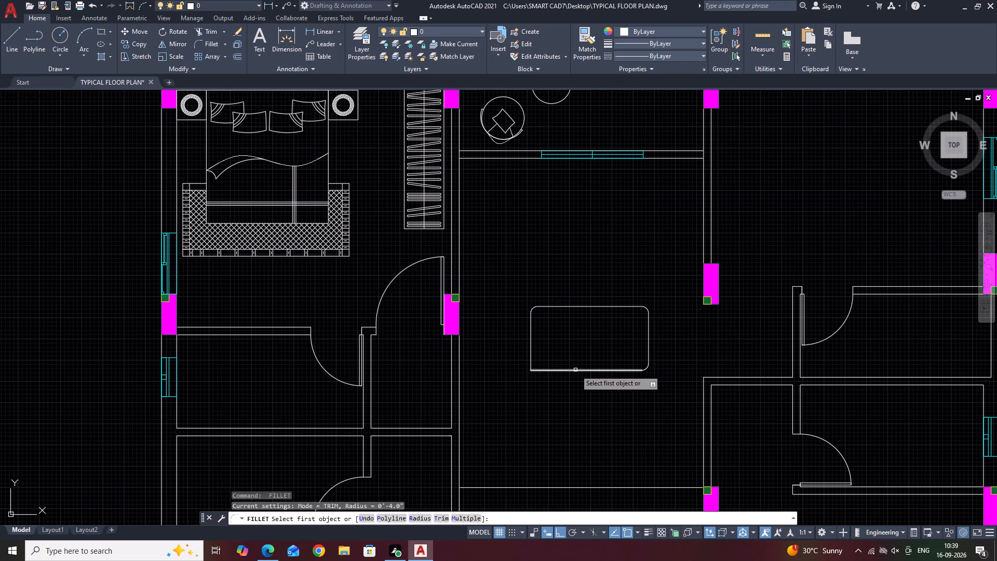
{"action": "left_click", "coordinate": [575, 370]}
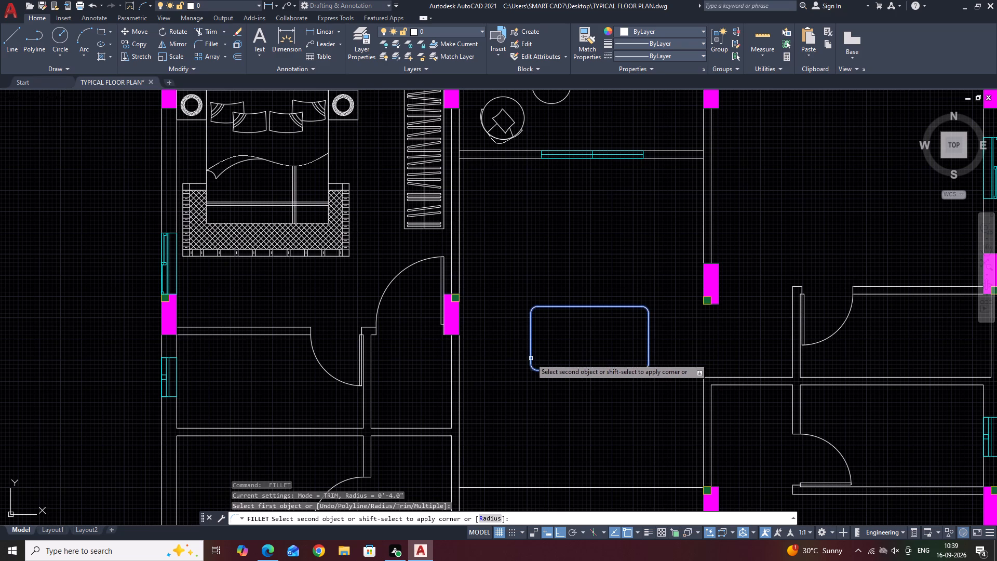
{"action": "left_click", "coordinate": [531, 358]}
{"action": "middle_click_drag", "start_coordinate": [605, 274], "coordinate": [604, 325]}
{"action": "key", "text": "Escape"}
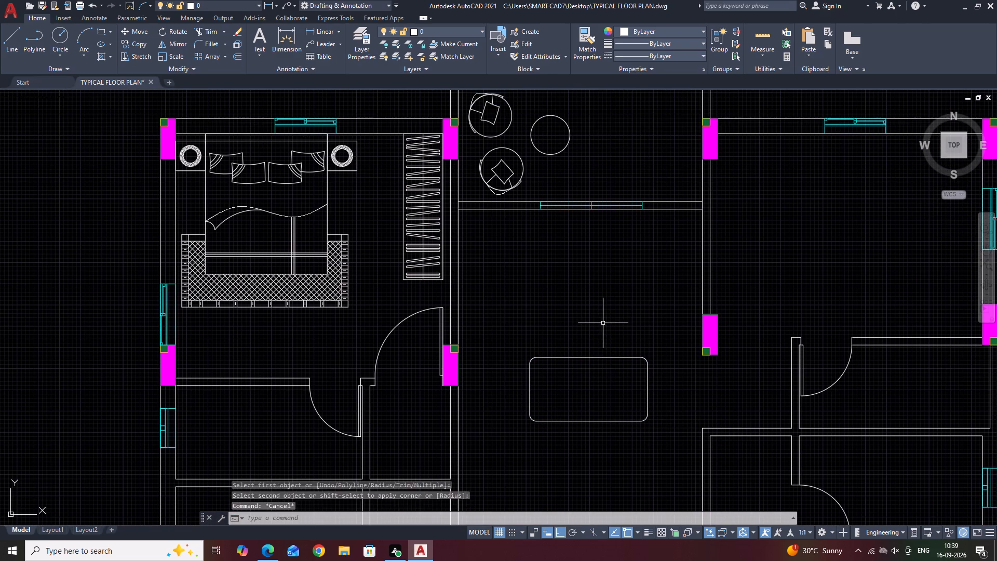
{"action": "key", "text": "Escape"}
Draw a chair rectangle about 1'-6" wide by 1'-10" deep, overlapping the table's north edge near its west end.
{"action": "type", "text": "REC"}
{"action": "key", "text": "space"}
{"action": "scroll", "coordinate": [540, 350], "scroll_direction": "up", "scroll_amount": 1}
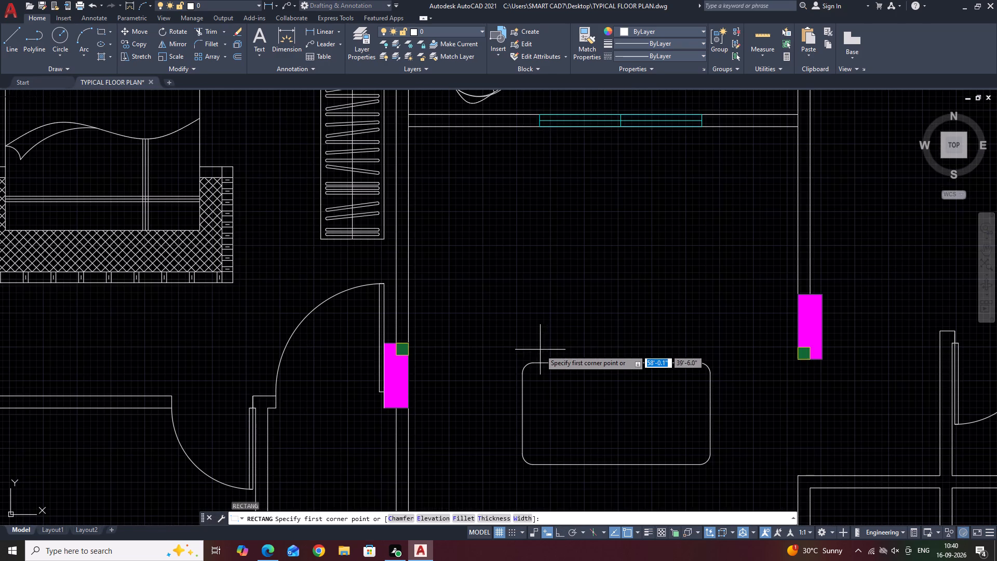
{"action": "left_click", "coordinate": [543, 329]}
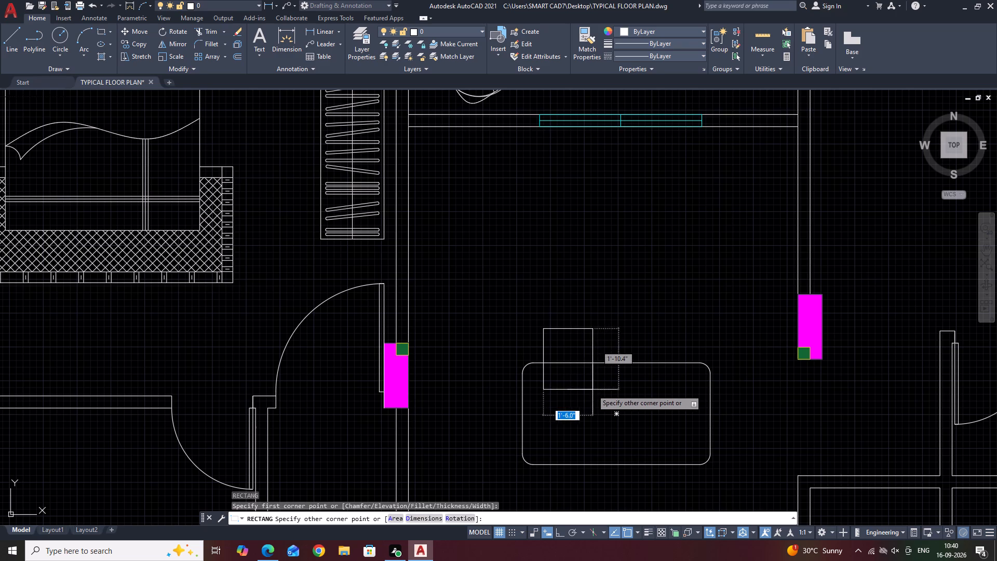
{"action": "left_click", "coordinate": [594, 390]}
{"action": "middle_click_drag", "start_coordinate": [583, 335], "coordinate": [586, 371]}
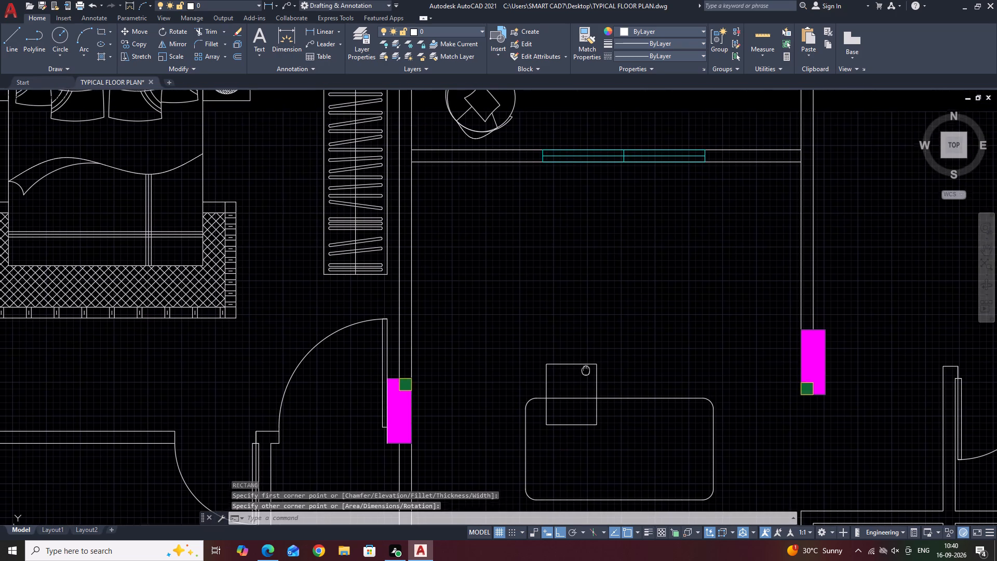
{"action": "middle_click_drag", "start_coordinate": [586, 371], "coordinate": [586, 369]}
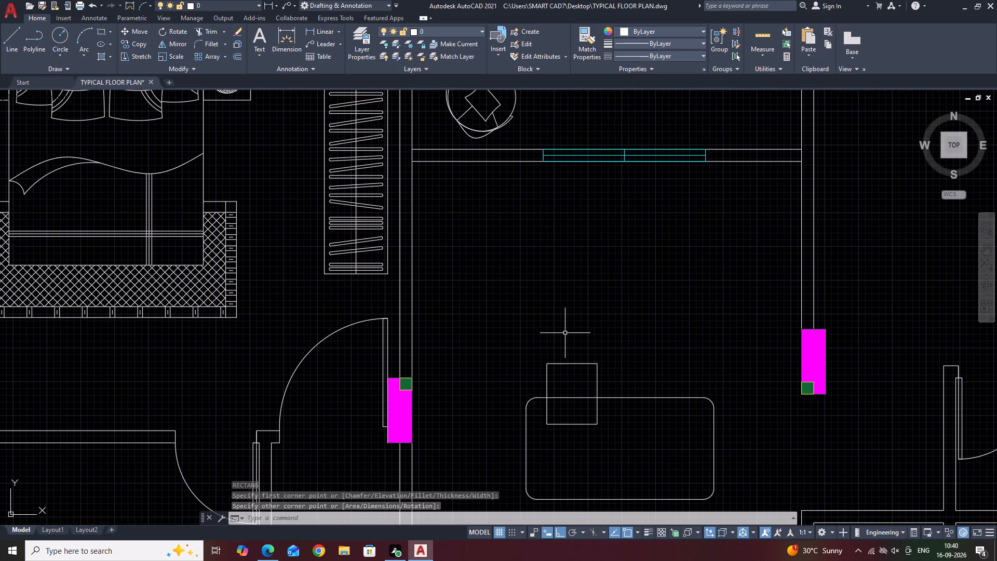
Draw a narrow backrest rectangle about 2" deep from the midpoint of the chair's north edge to its west side.
{"action": "type", "text": "REC"}
{"action": "key", "text": "space"}
{"action": "middle_click_drag", "start_coordinate": [584, 360], "coordinate": [625, 391]}
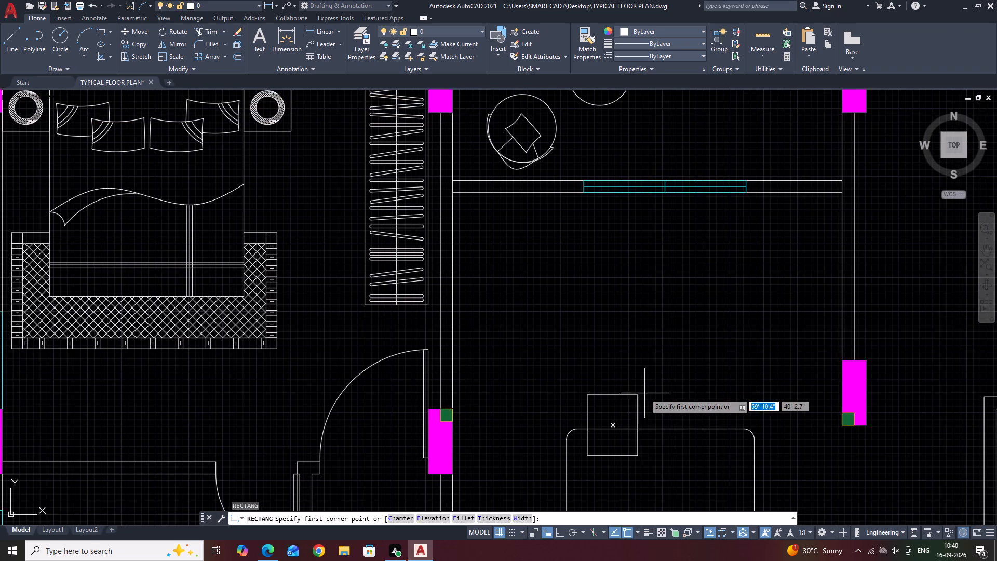
{"action": "scroll", "coordinate": [618, 402], "scroll_direction": "up", "scroll_amount": 1}
{"action": "left_click", "coordinate": [610, 394]}
{"action": "scroll", "coordinate": [584, 398], "scroll_direction": "up", "scroll_amount": 1}
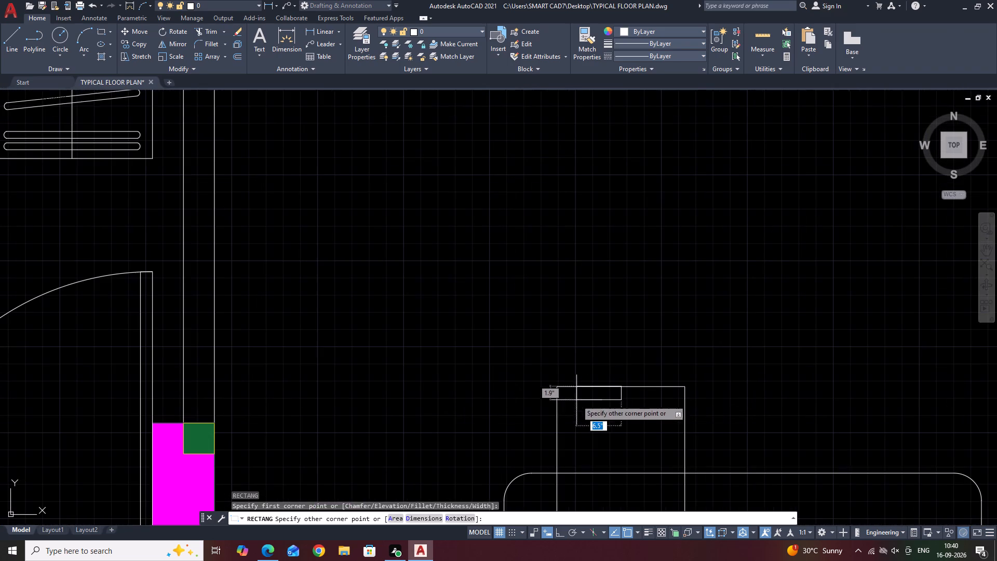
{"action": "left_click", "coordinate": [556, 401]}
{"action": "scroll", "coordinate": [612, 400], "scroll_direction": "up", "scroll_amount": 2}
Mirror the narrow backrest rectangle about its east edge to fill the chair's other half, keeping the original.
{"action": "left_click", "coordinate": [655, 407]}
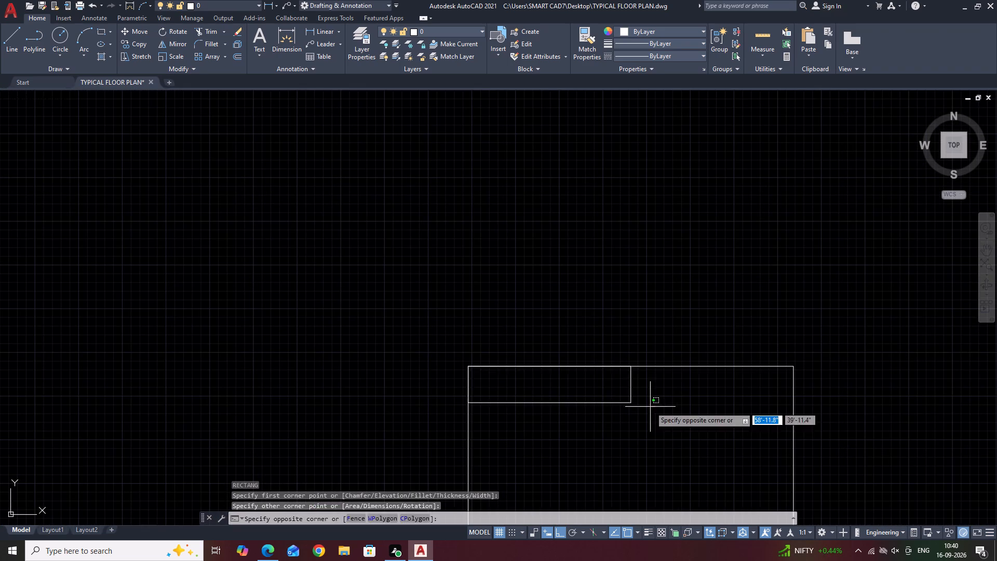
{"action": "left_click_drag", "start_coordinate": [608, 397], "coordinate": [602, 397]}
{"action": "middle_click_drag", "start_coordinate": [654, 404], "coordinate": [565, 404]}
{"action": "key", "text": "m"}
{"action": "key", "text": "i"}
{"action": "key", "text": "space"}
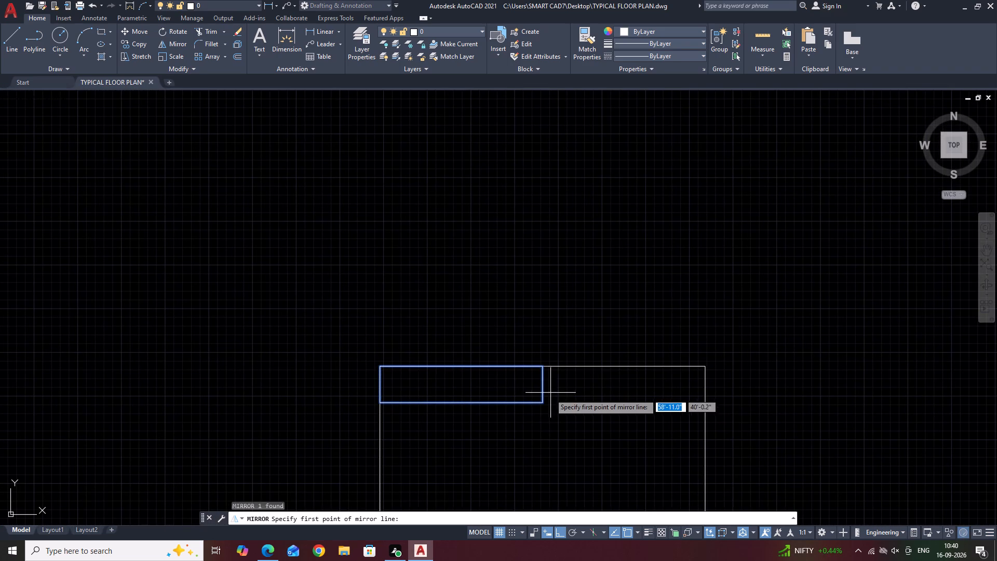
{"action": "left_click", "coordinate": [543, 400]}
{"action": "left_click", "coordinate": [541, 366]}
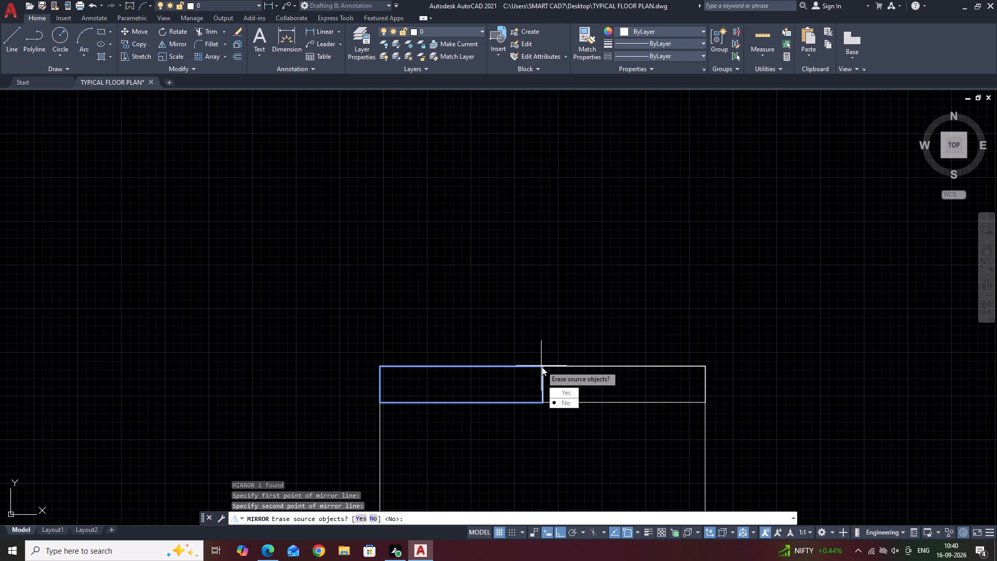
{"action": "left_click_drag", "start_coordinate": [563, 405], "coordinate": [541, 366]}
Draw a line along the chair's north edge from its northwest corner to its northeast corner.
{"action": "middle_click_drag", "start_coordinate": [562, 391], "coordinate": [615, 381]}
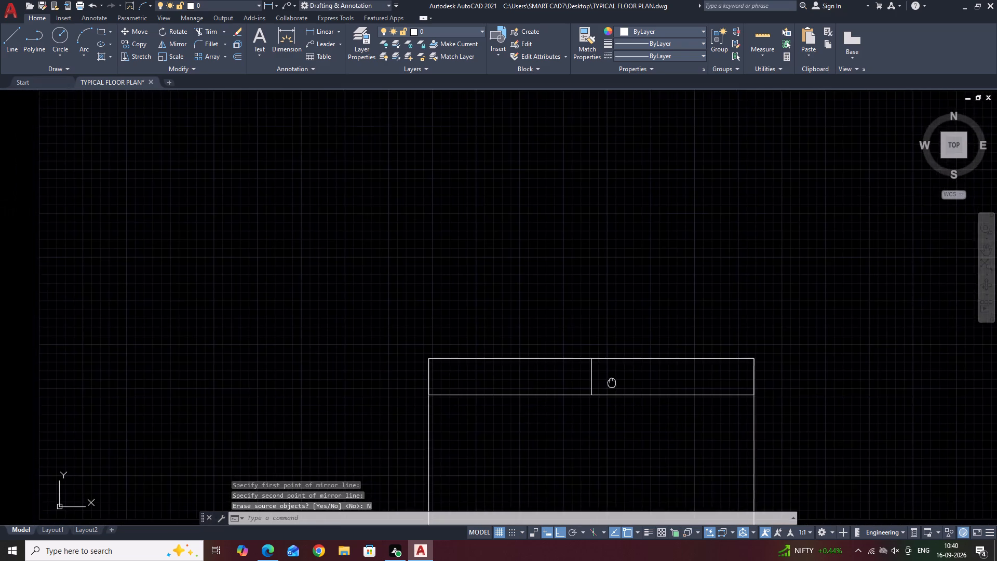
{"action": "middle_click_drag", "start_coordinate": [615, 381], "coordinate": [632, 356]}
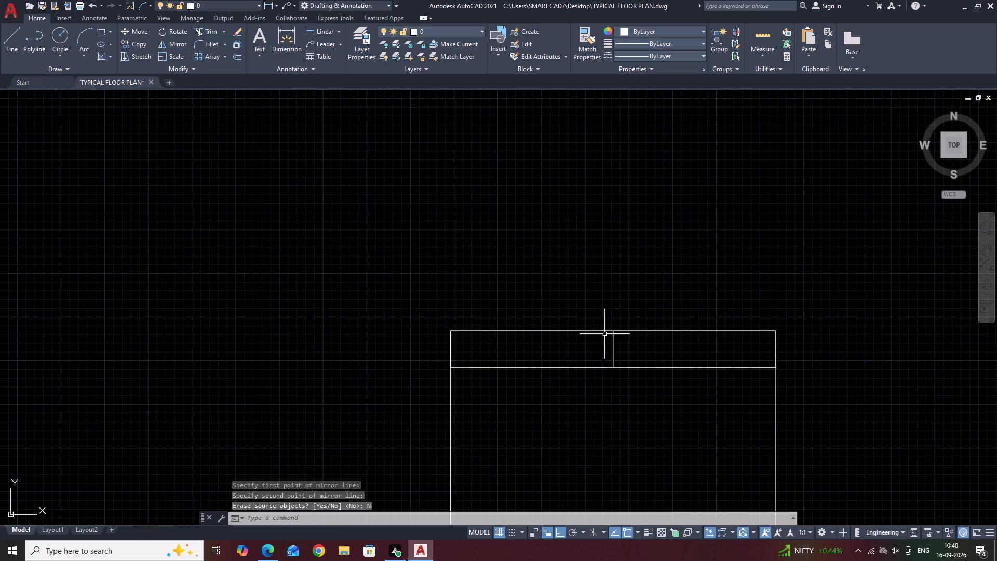
{"action": "left_click", "coordinate": [591, 330]}
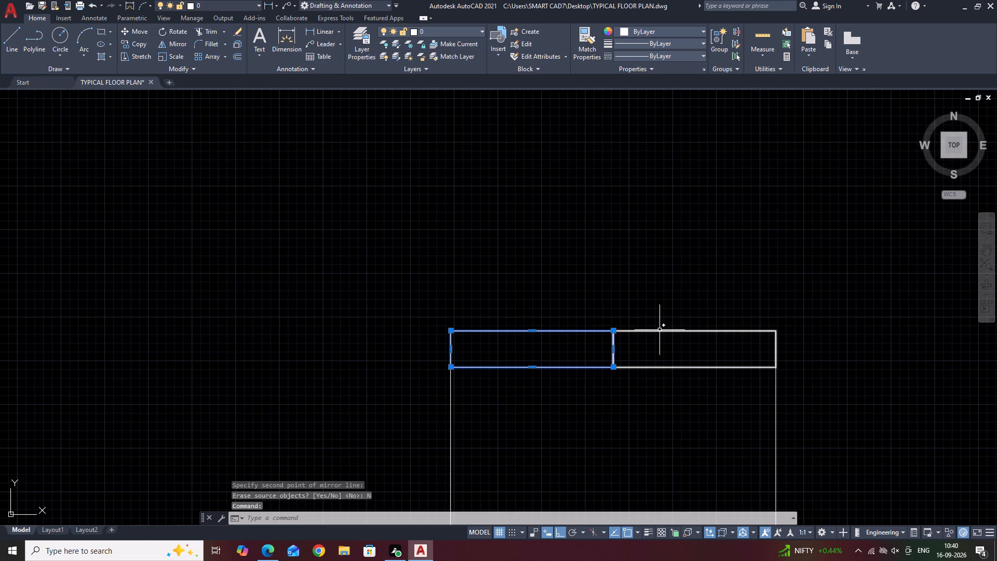
{"action": "type", "text": "L"}
{"action": "key", "text": "space"}
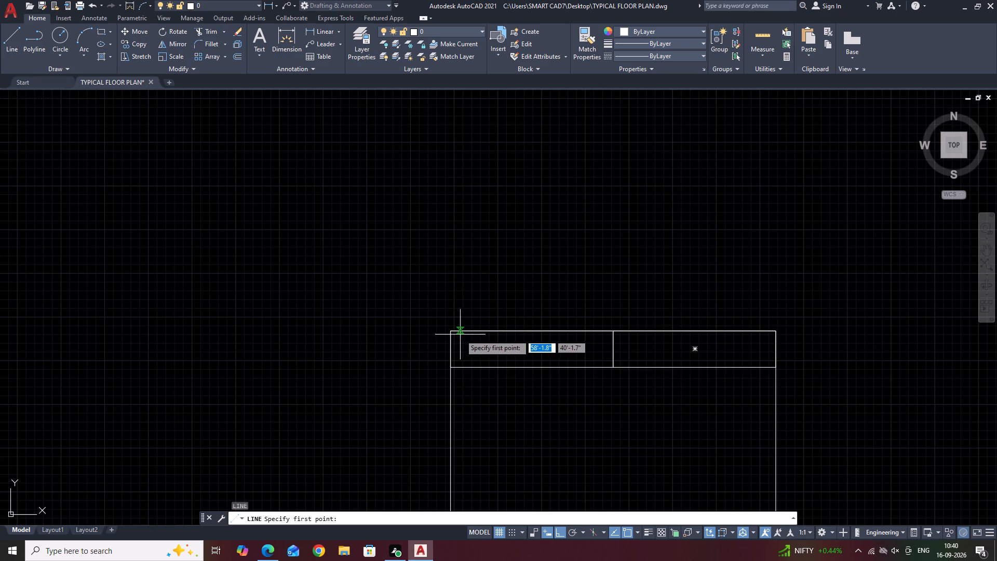
{"action": "left_click_drag", "start_coordinate": [451, 332], "coordinate": [459, 332]}
{"action": "left_click", "coordinate": [776, 331]}
{"action": "key", "text": "Escape"}
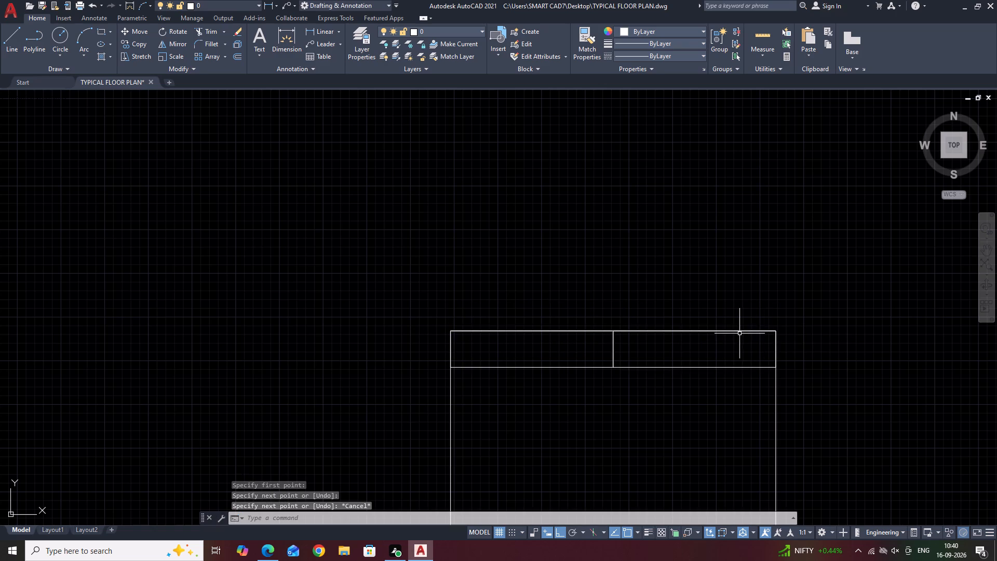
Offset the north edge line 0.1" into the chair three times, each from the previous line.
{"action": "left_click", "coordinate": [713, 330]}
{"action": "type", "text": "O 0"}
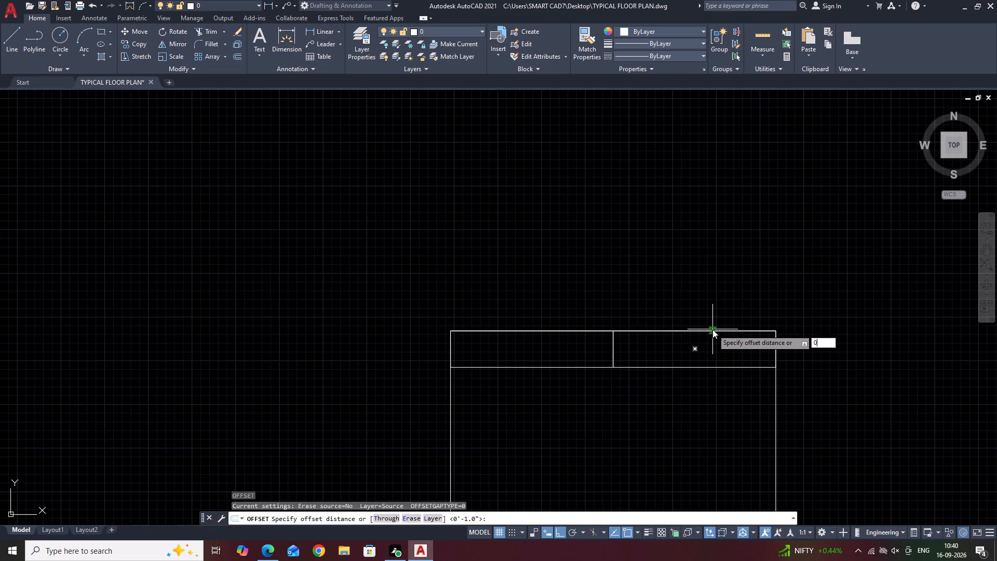
{"action": "key", "text": "period"}
{"action": "key", "text": "1"}
{"action": "key", "text": "space"}
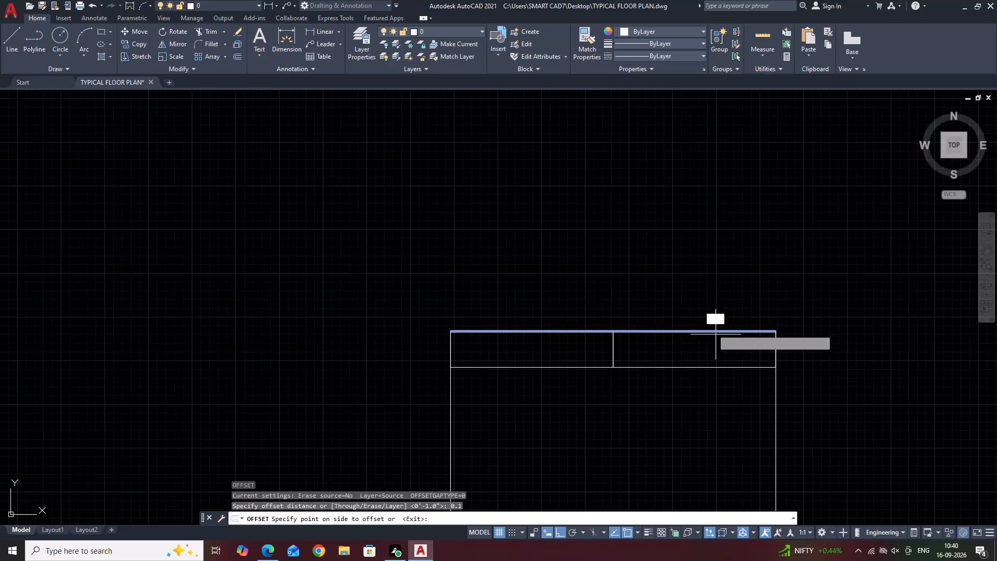
{"action": "left_click", "coordinate": [709, 349]}
{"action": "scroll", "coordinate": [677, 333], "scroll_direction": "up", "scroll_amount": 2}
{"action": "left_click", "coordinate": [671, 335]}
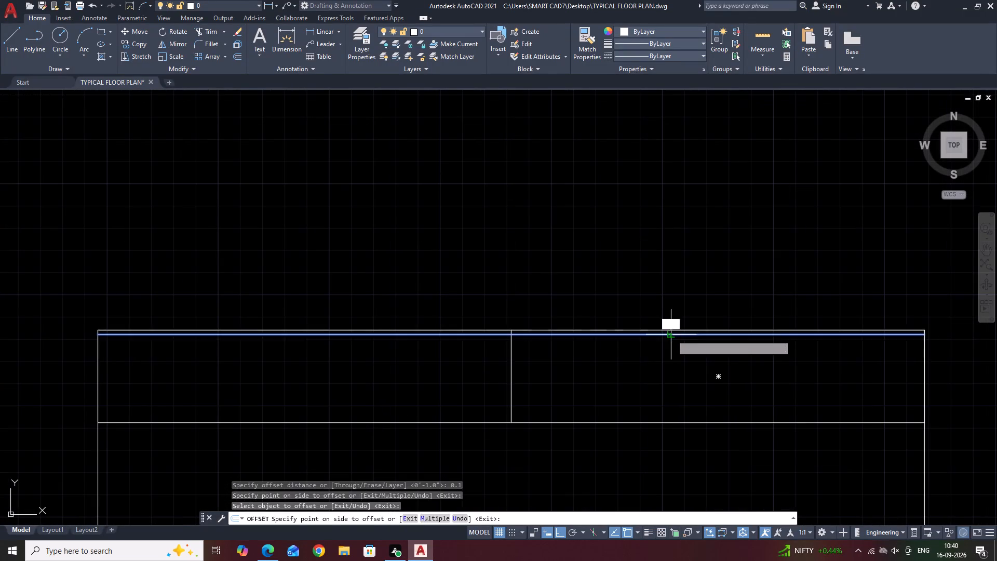
{"action": "left_click", "coordinate": [672, 364]}
{"action": "left_click", "coordinate": [670, 340]}
{"action": "left_click", "coordinate": [675, 365]}
{"action": "key", "text": "Escape"}
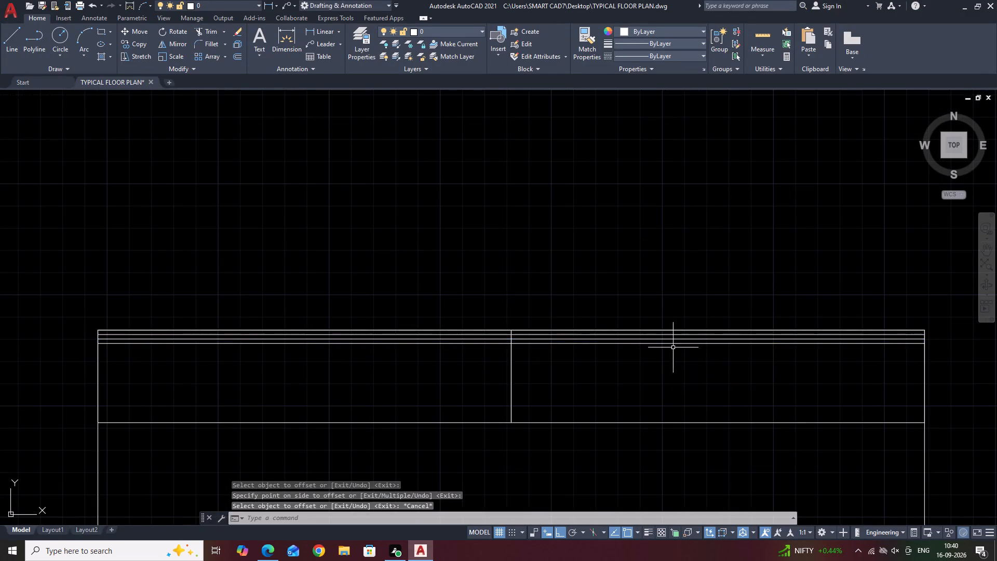
Delete the first two offset lines and the original line on the chair's north edge, keeping the innermost offset.
{"action": "scroll", "coordinate": [671, 343], "scroll_direction": "up", "scroll_amount": 3}
{"action": "left_click", "coordinate": [681, 341]}
{"action": "left_click", "coordinate": [661, 311]}
{"action": "left_click_drag", "start_coordinate": [652, 303], "coordinate": [652, 309]}
{"action": "left_click", "coordinate": [632, 339]}
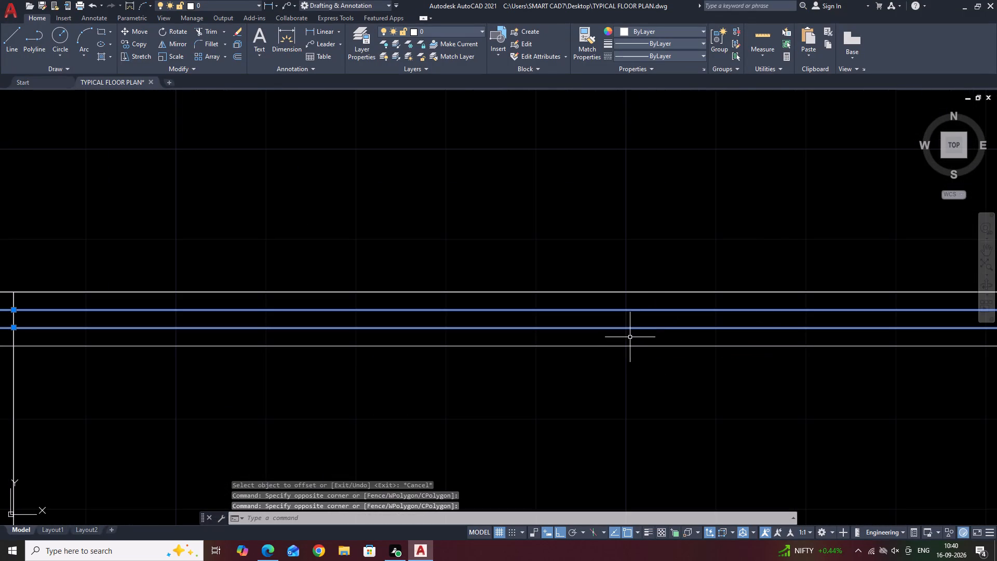
{"action": "key", "text": "Delete"}
{"action": "left_click", "coordinate": [651, 293]}
{"action": "key", "text": "Delete"}
{"action": "scroll", "coordinate": [653, 299], "scroll_direction": "down", "scroll_amount": 4}
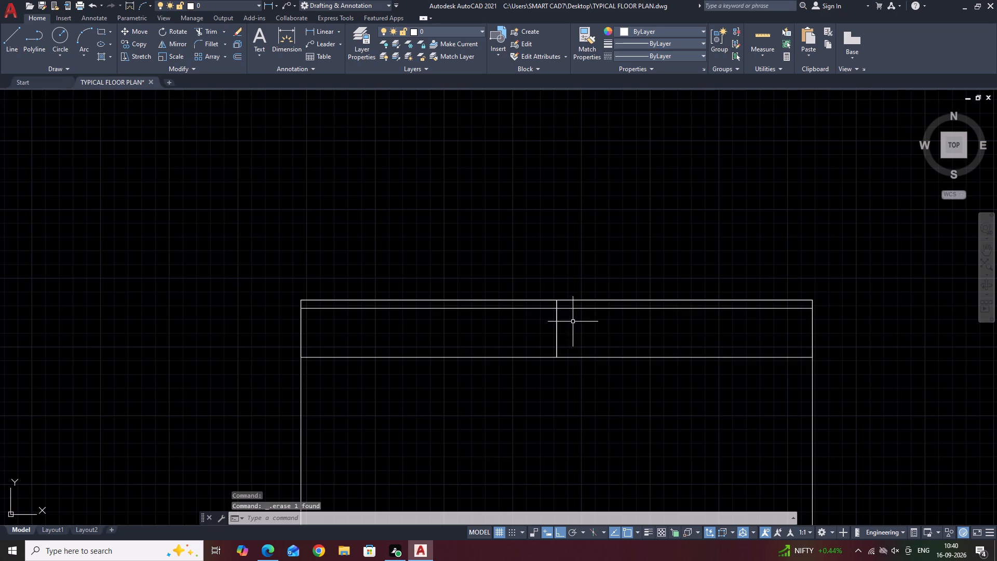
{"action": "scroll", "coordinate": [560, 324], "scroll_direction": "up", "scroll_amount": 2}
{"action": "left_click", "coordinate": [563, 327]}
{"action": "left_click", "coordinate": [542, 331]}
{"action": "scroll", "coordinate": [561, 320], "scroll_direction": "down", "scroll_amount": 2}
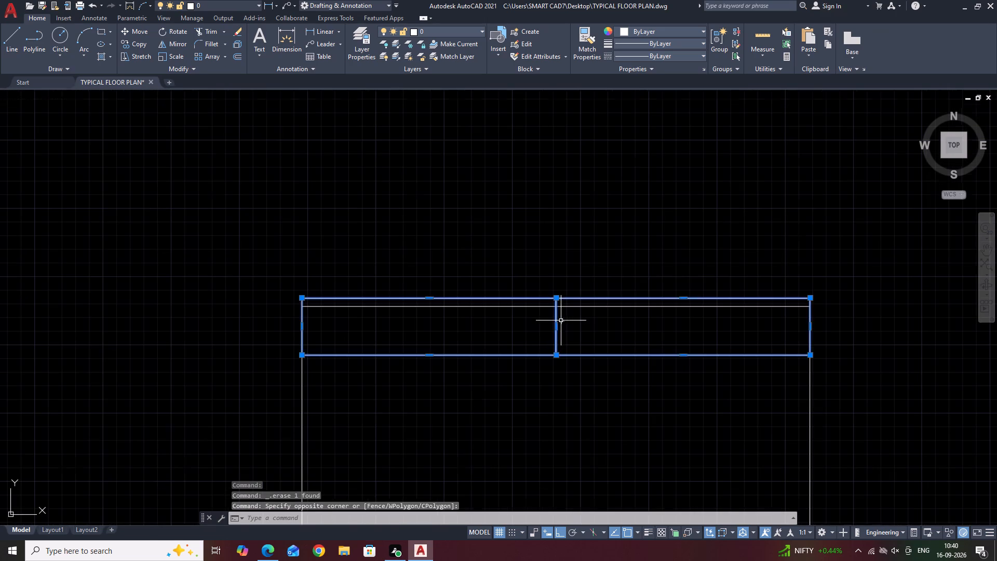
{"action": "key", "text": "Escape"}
Draw a vertical line across the chair's backrest at its middle, from the north edge to the backrest's south edge.
{"action": "key", "text": "l"}
{"action": "key", "text": "space"}
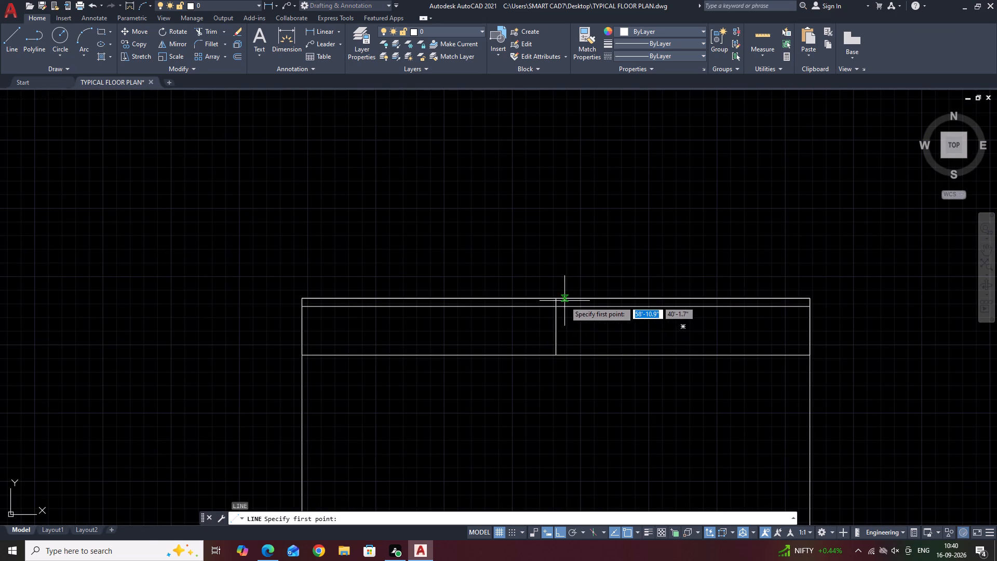
{"action": "left_click", "coordinate": [556, 298]}
{"action": "left_click", "coordinate": [555, 353]}
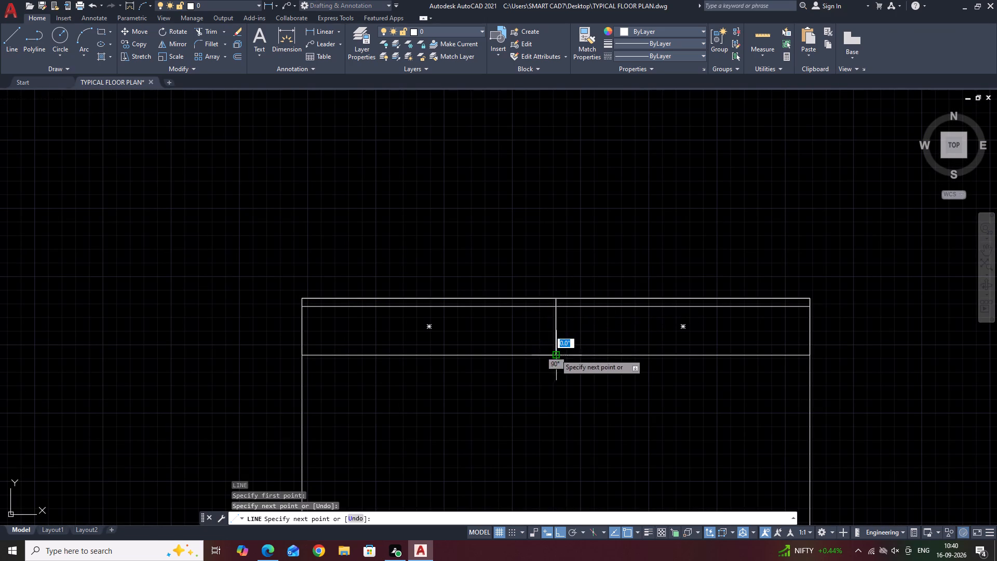
{"action": "key", "text": "Escape"}
Offset the backrest's middle line 0.2" to both the west and the east.
{"action": "left_click", "coordinate": [555, 325]}
{"action": "key", "text": "p"}
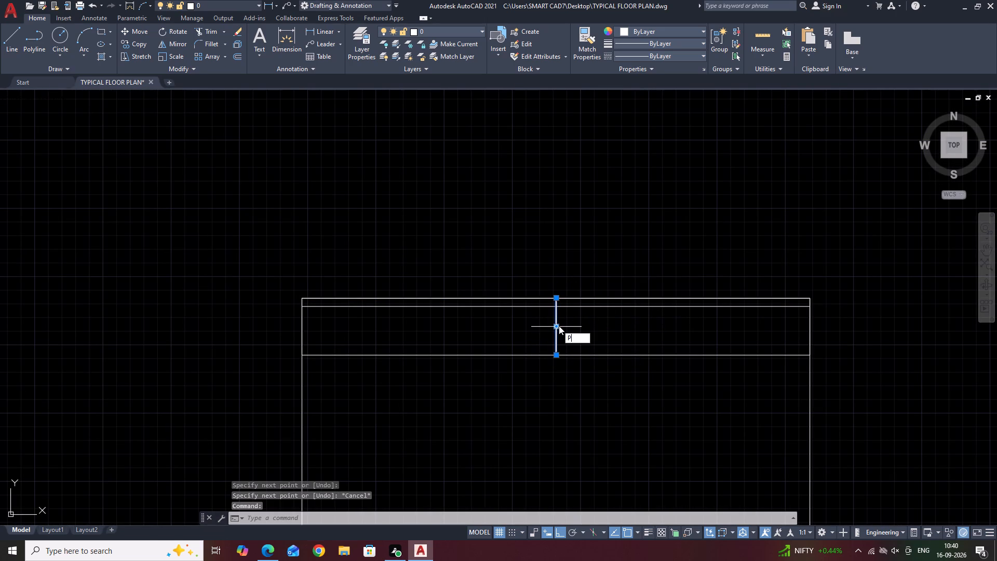
{"action": "key", "text": "BackSpace"}
{"action": "type", "text": "O"}
{"action": "key", "text": "space"}
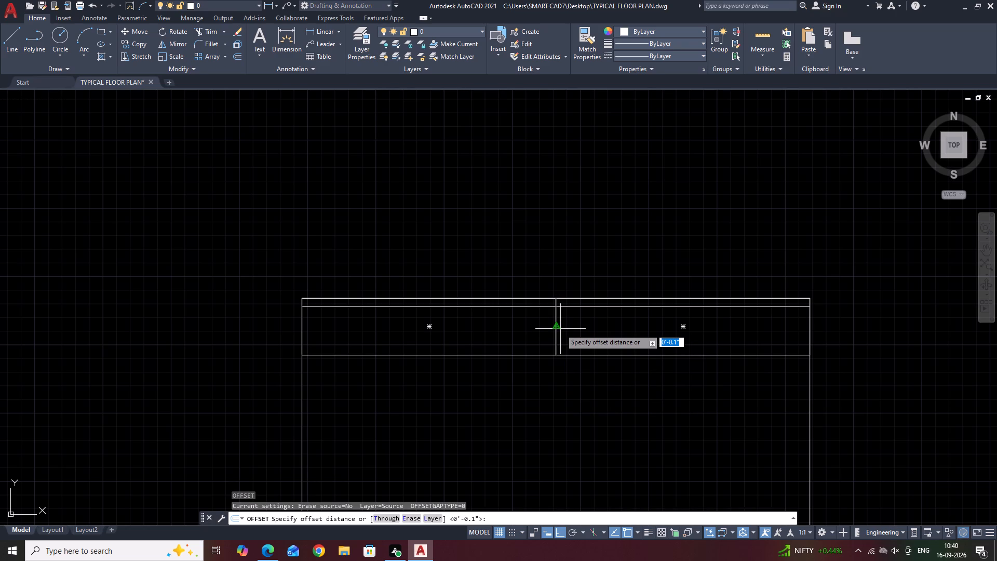
{"action": "key", "text": "0"}
{"action": "type", "text": ".2"}
{"action": "key", "text": "space"}
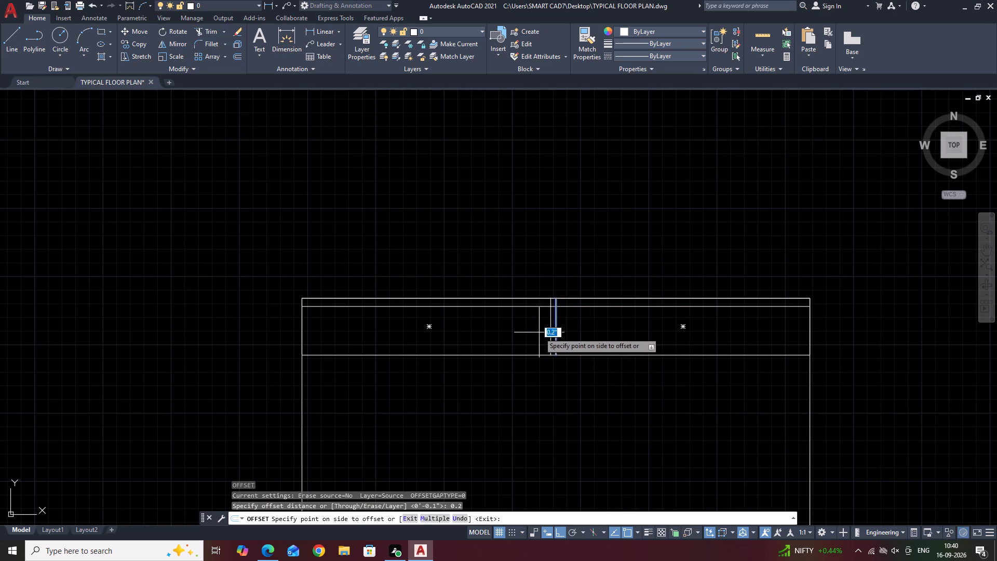
{"action": "left_click_drag", "start_coordinate": [538, 332], "coordinate": [527, 335]}
{"action": "scroll", "coordinate": [545, 334], "scroll_direction": "up", "scroll_amount": 2}
{"action": "left_click", "coordinate": [570, 320]}
{"action": "left_click", "coordinate": [655, 329]}
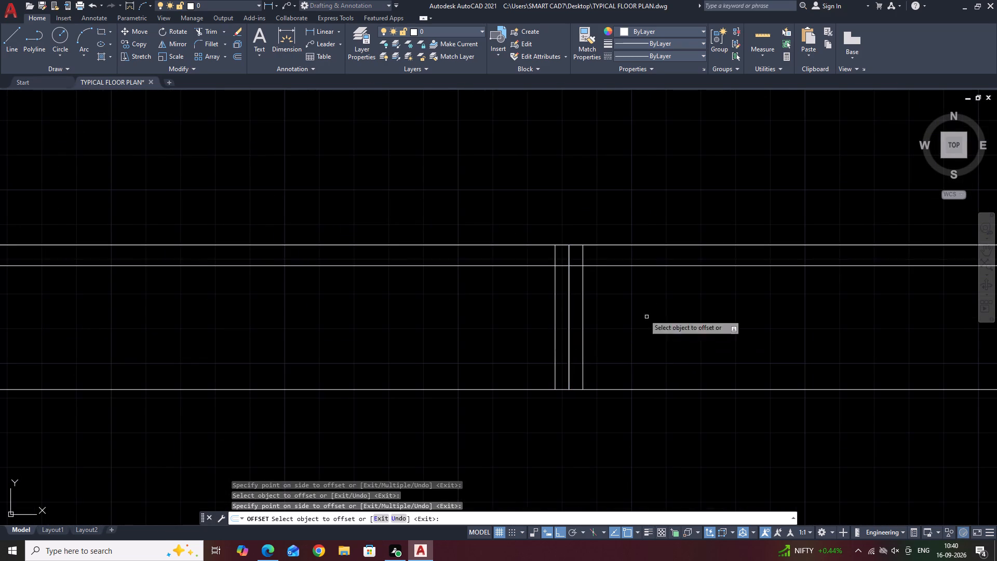
{"action": "key", "text": "Escape"}
Trim away the middle lines and the piece of the inner horizontal line between the two offset lines of the backrest.
{"action": "type", "text": "TR"}
{"action": "key", "text": "space"}
{"action": "scroll", "coordinate": [574, 262], "scroll_direction": "up", "scroll_amount": 1}
{"action": "left_click", "coordinate": [575, 257]}
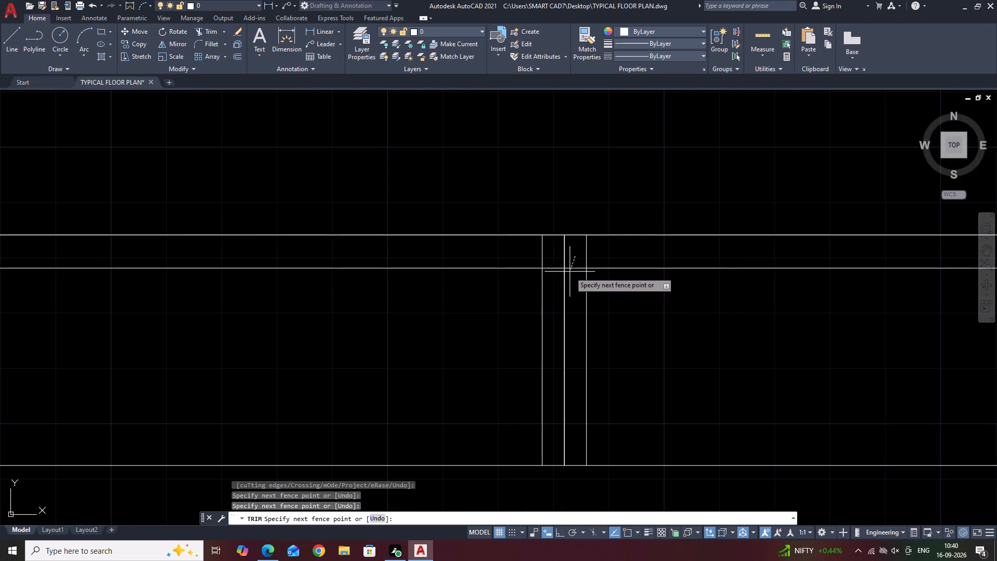
{"action": "left_click", "coordinate": [560, 291]}
{"action": "left_click", "coordinate": [573, 259]}
{"action": "left_click", "coordinate": [557, 270]}
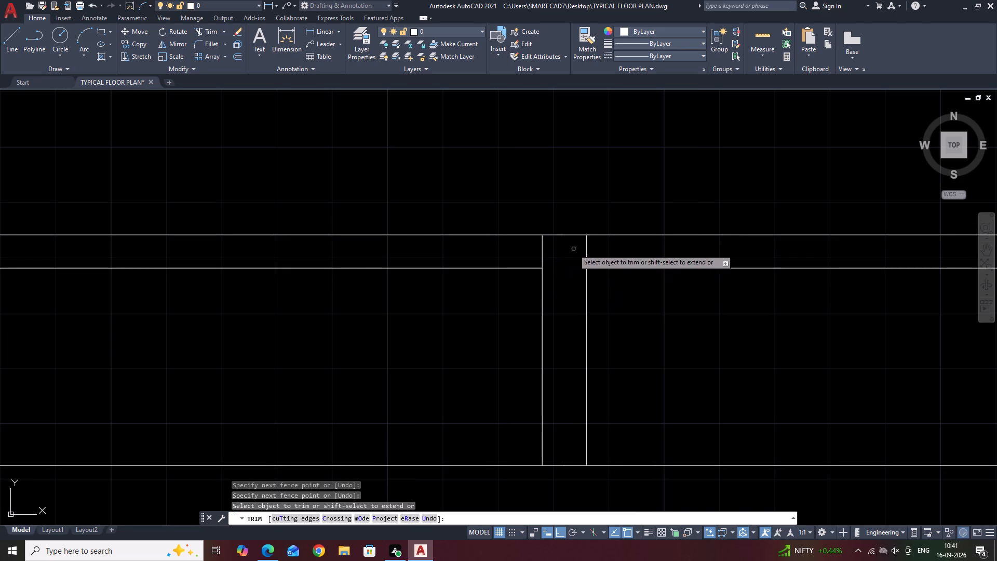
{"action": "scroll", "coordinate": [617, 270], "scroll_direction": "down", "scroll_amount": 4}
{"action": "scroll", "coordinate": [620, 268], "scroll_direction": "up", "scroll_amount": 3}
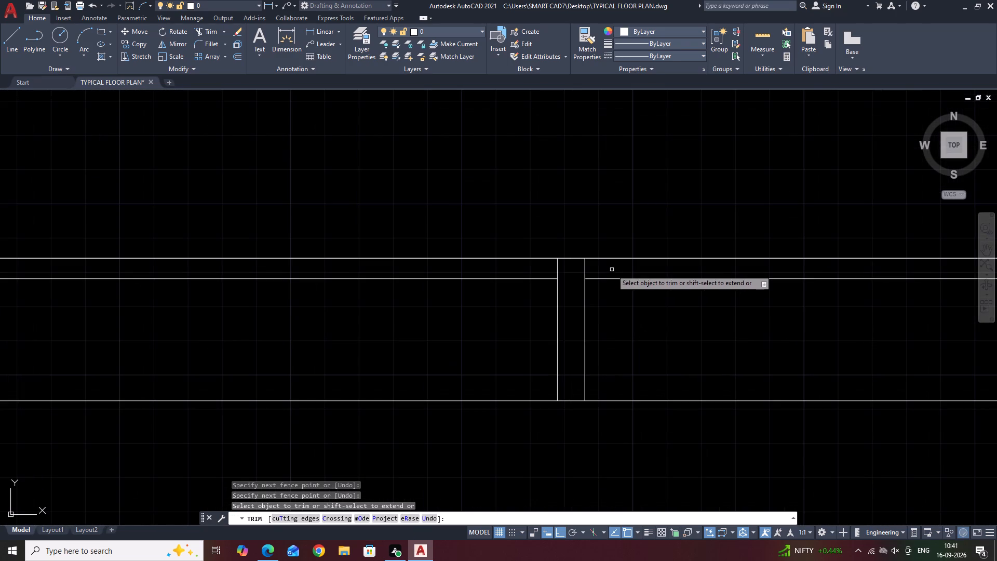
{"action": "key", "text": "Escape"}
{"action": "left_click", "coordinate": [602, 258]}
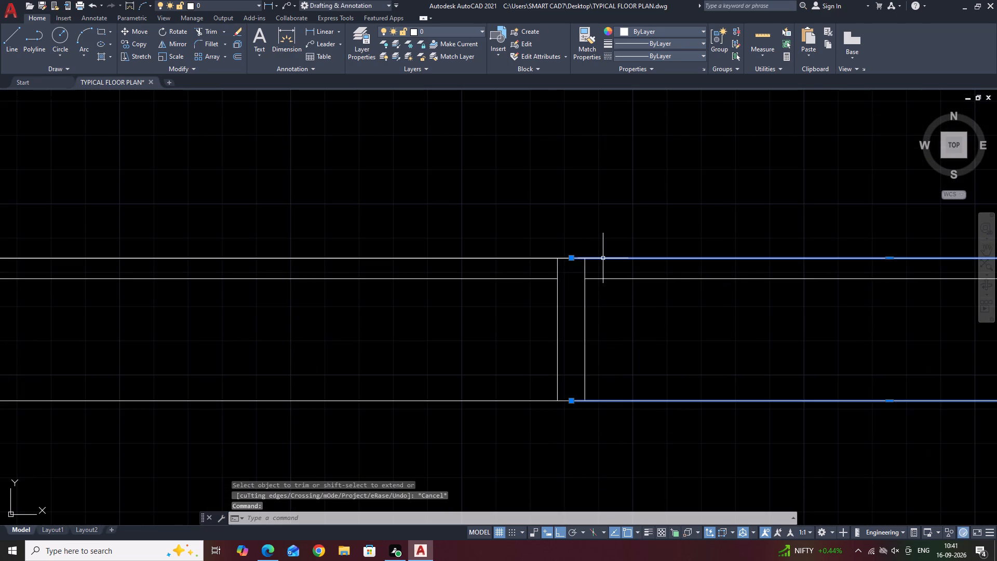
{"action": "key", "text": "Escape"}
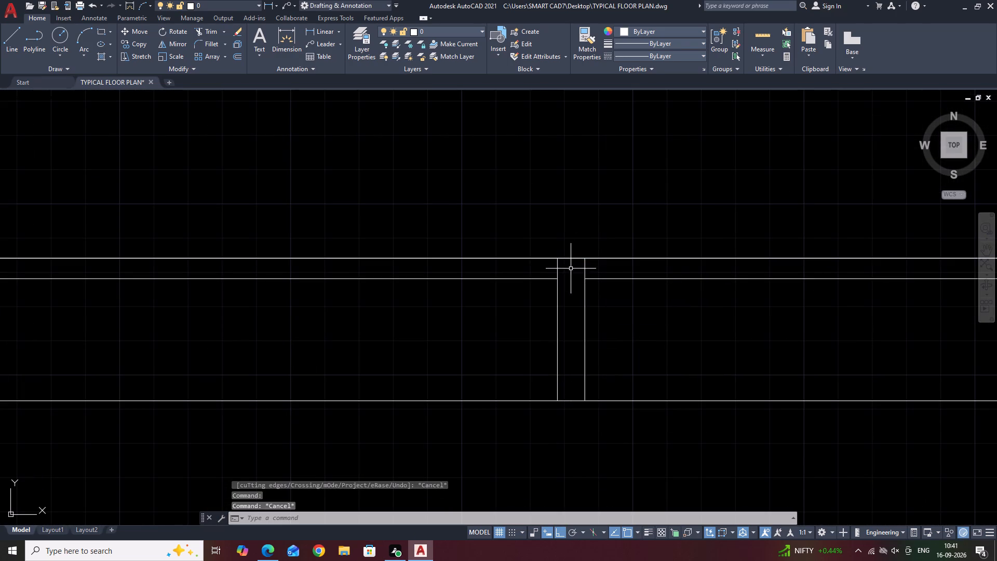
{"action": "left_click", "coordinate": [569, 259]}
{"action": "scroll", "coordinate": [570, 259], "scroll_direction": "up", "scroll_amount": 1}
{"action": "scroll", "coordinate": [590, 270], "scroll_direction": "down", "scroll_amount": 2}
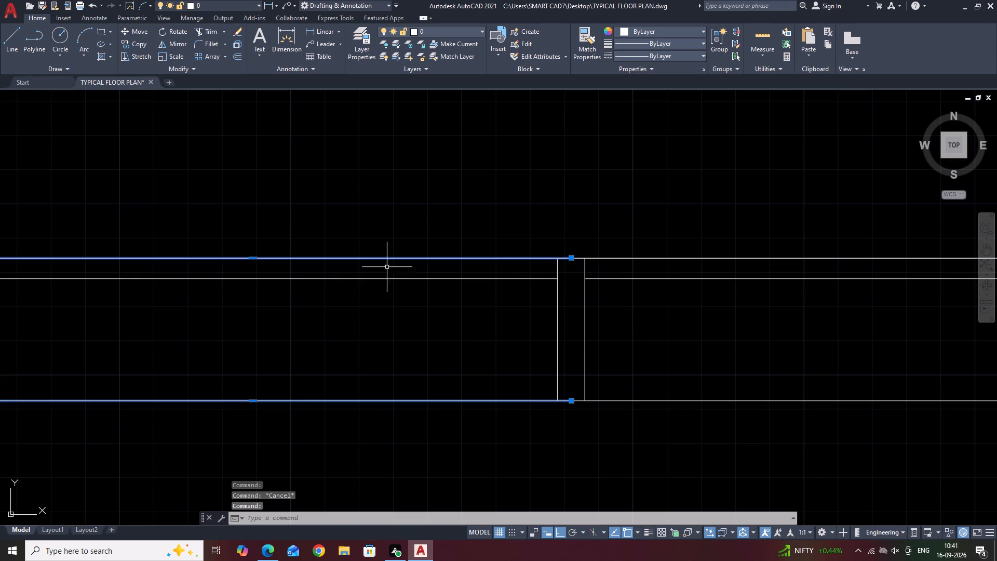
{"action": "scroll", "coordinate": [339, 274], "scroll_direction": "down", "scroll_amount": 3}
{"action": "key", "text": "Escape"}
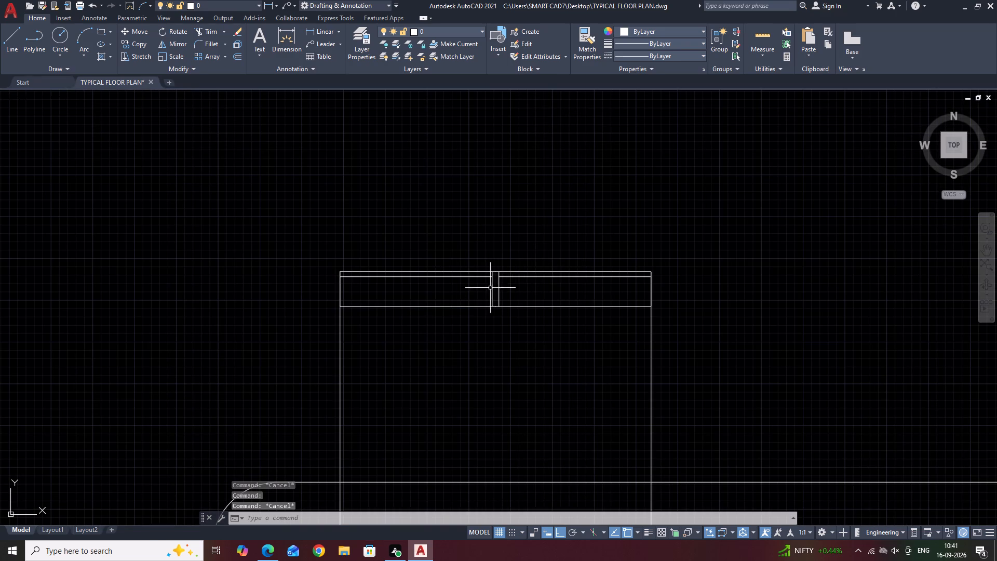
Fillet the chair's southwest and southeast corners with a 4" radius.
{"action": "middle_click_drag", "start_coordinate": [501, 289], "coordinate": [639, 366]}
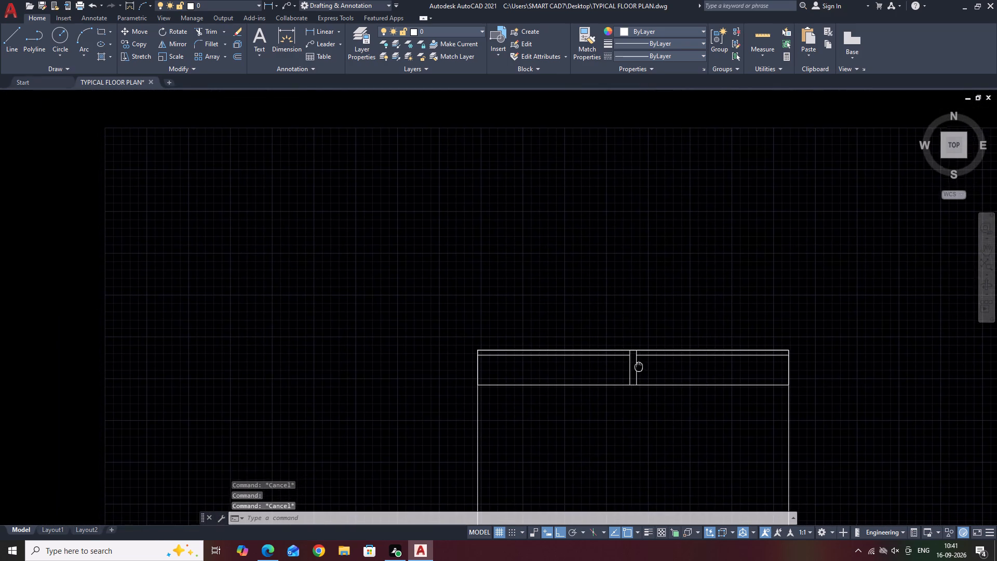
{"action": "middle_click_drag", "start_coordinate": [639, 366], "coordinate": [641, 365]}
{"action": "scroll", "coordinate": [646, 375], "scroll_direction": "down", "scroll_amount": 2}
{"action": "middle_click_drag", "start_coordinate": [733, 370], "coordinate": [686, 196]}
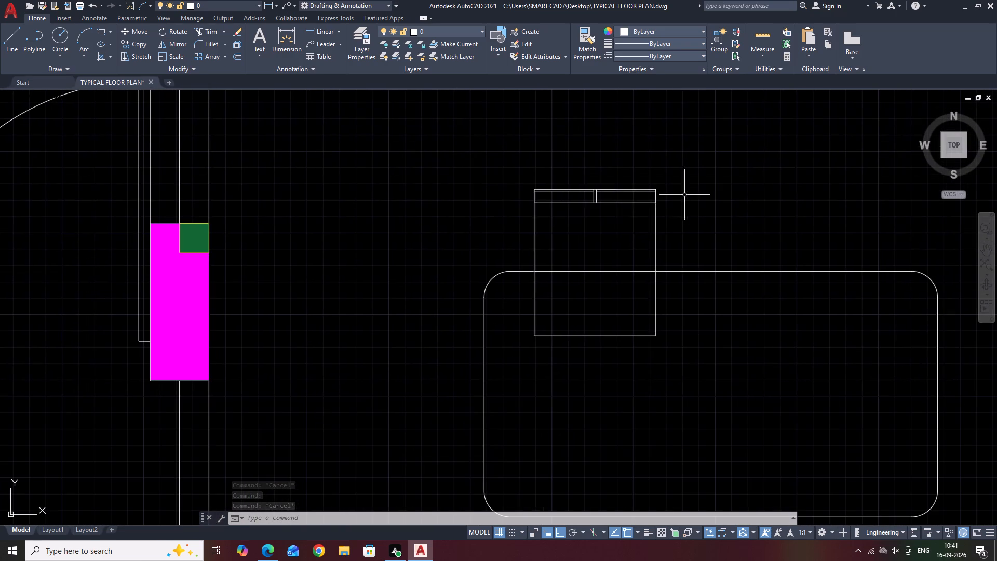
{"action": "key", "text": "f"}
{"action": "key", "text": "space"}
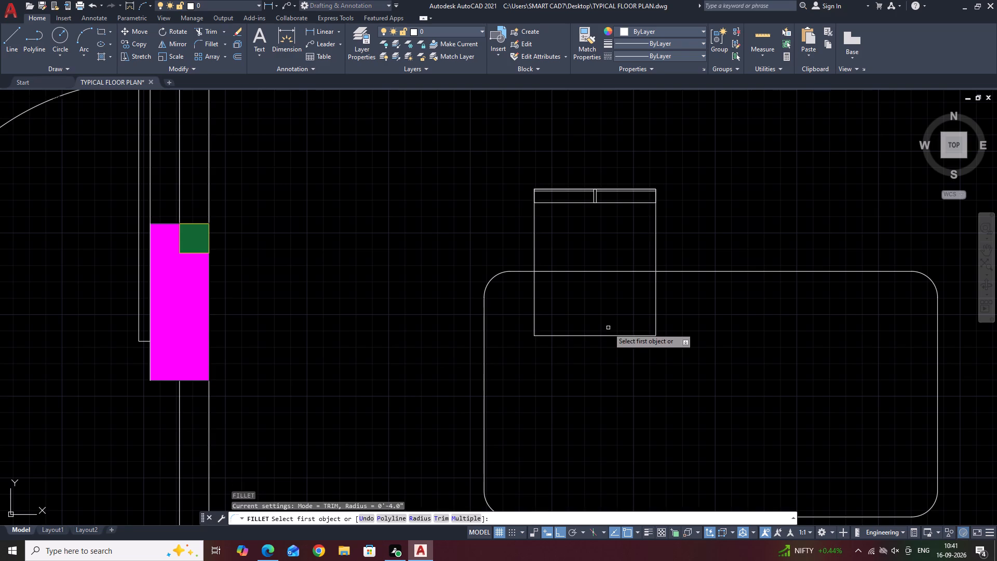
{"action": "middle_click_drag", "start_coordinate": [610, 329], "coordinate": [648, 338]}
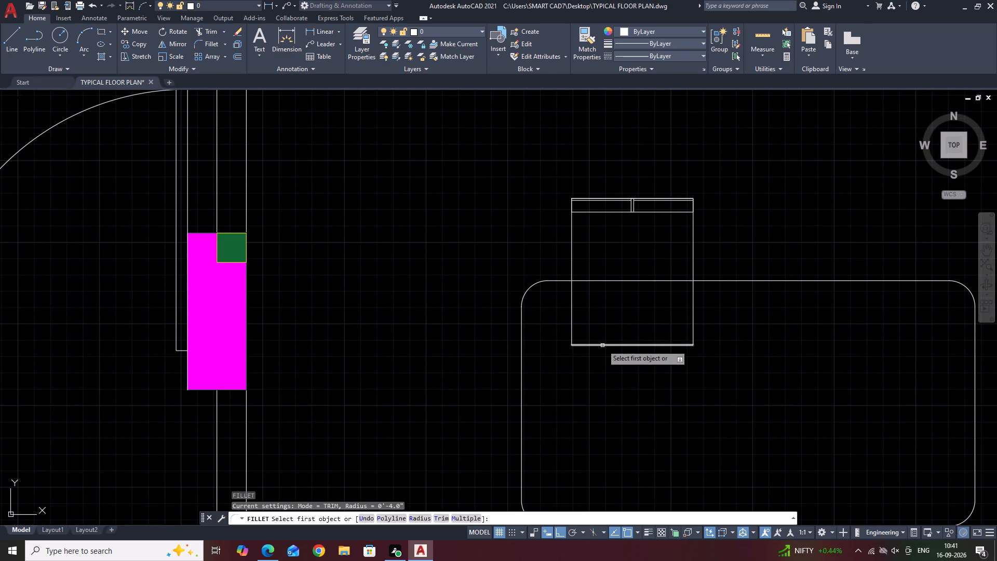
{"action": "type", "text": "R 4"}
{"action": "key", "text": "space"}
{"action": "left_click", "coordinate": [599, 344]}
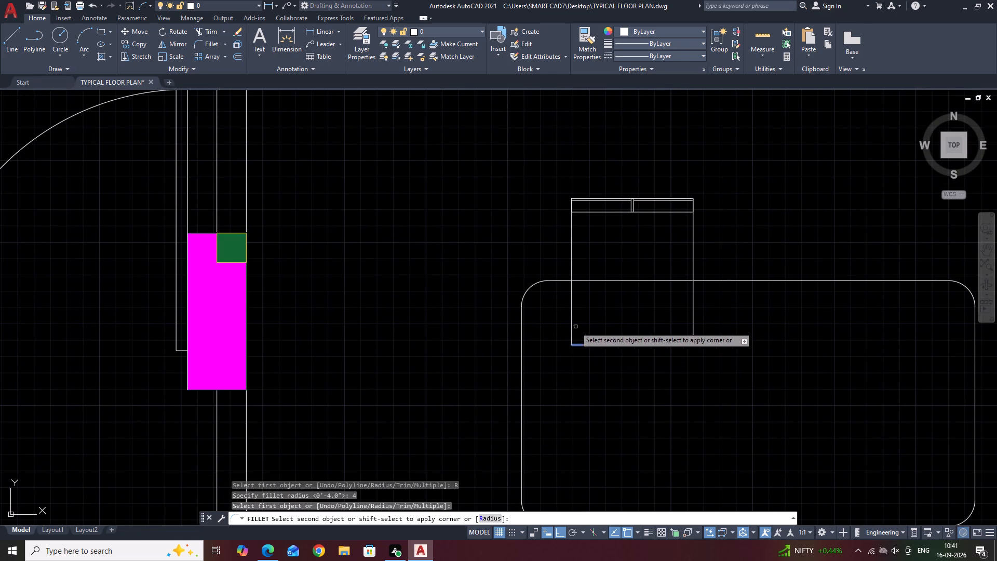
{"action": "left_click", "coordinate": [571, 322]}
{"action": "key", "text": "space"}
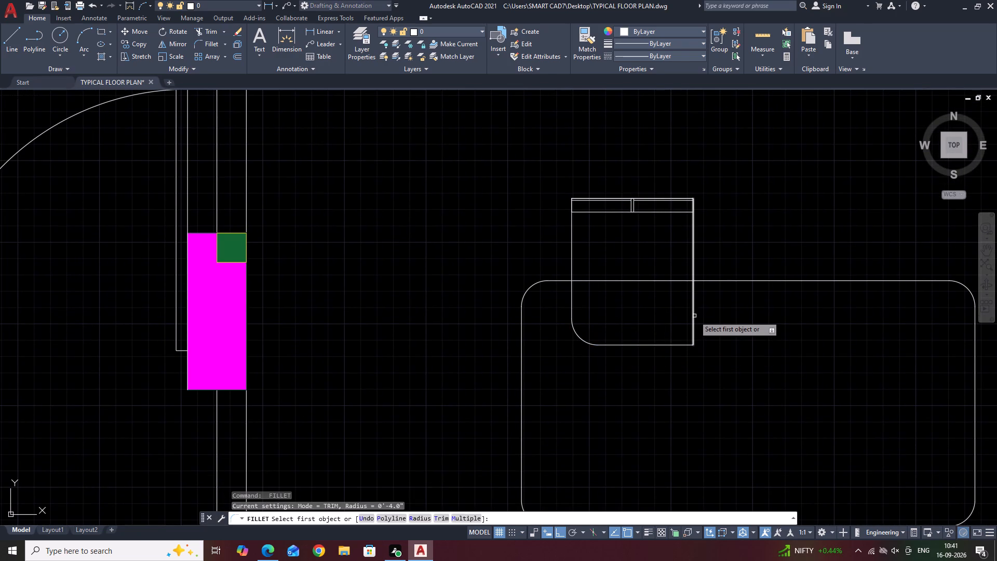
{"action": "left_click", "coordinate": [693, 318]}
{"action": "left_click", "coordinate": [669, 346]}
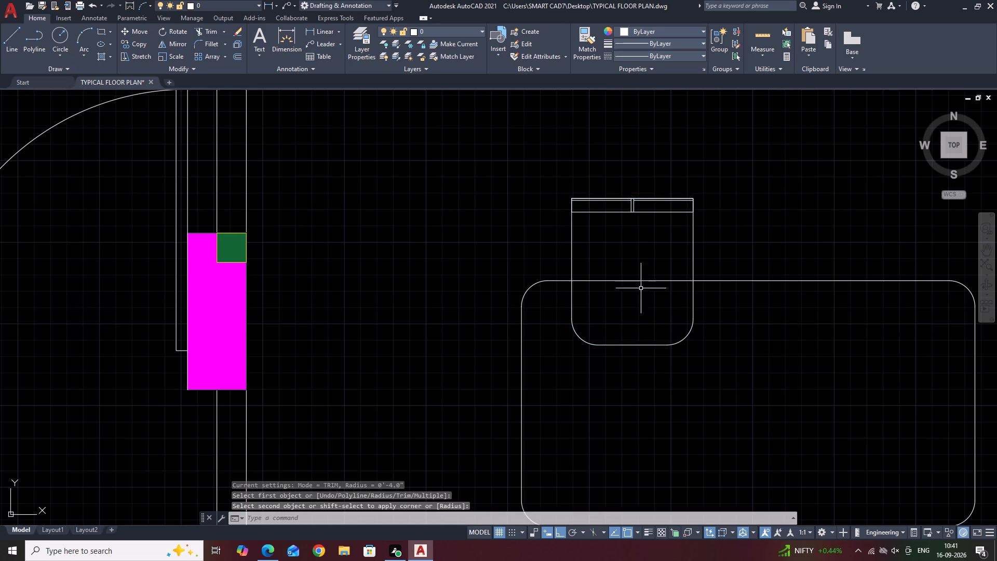
{"action": "scroll", "coordinate": [625, 274], "scroll_direction": "down", "scroll_amount": 3}
{"action": "key", "text": "Escape"}
Mirror the complete chair about the vertical line through the midpoint of the table's north edge, keeping the original.
{"action": "middle_click_drag", "start_coordinate": [662, 236], "coordinate": [610, 236]}
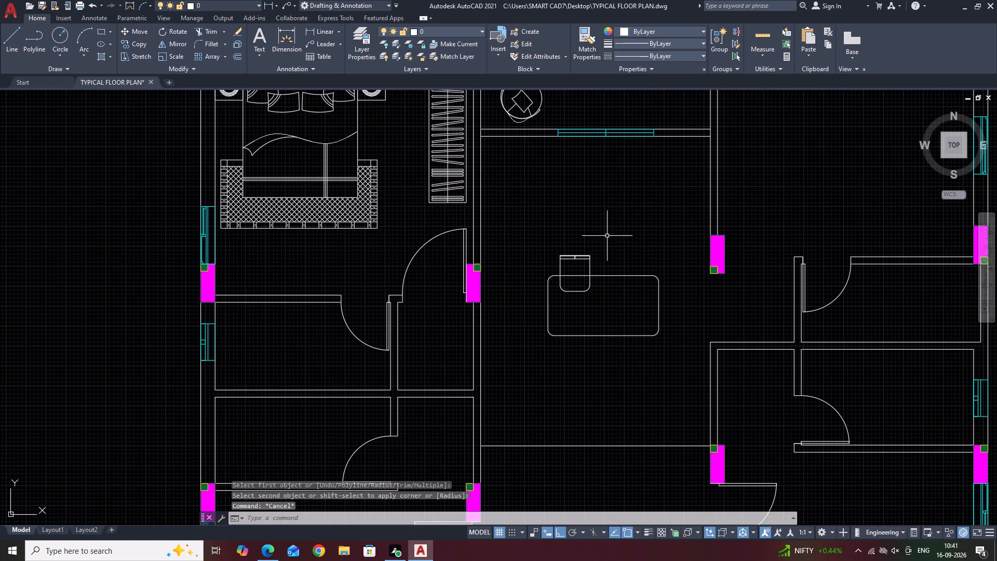
{"action": "left_click", "coordinate": [552, 238]}
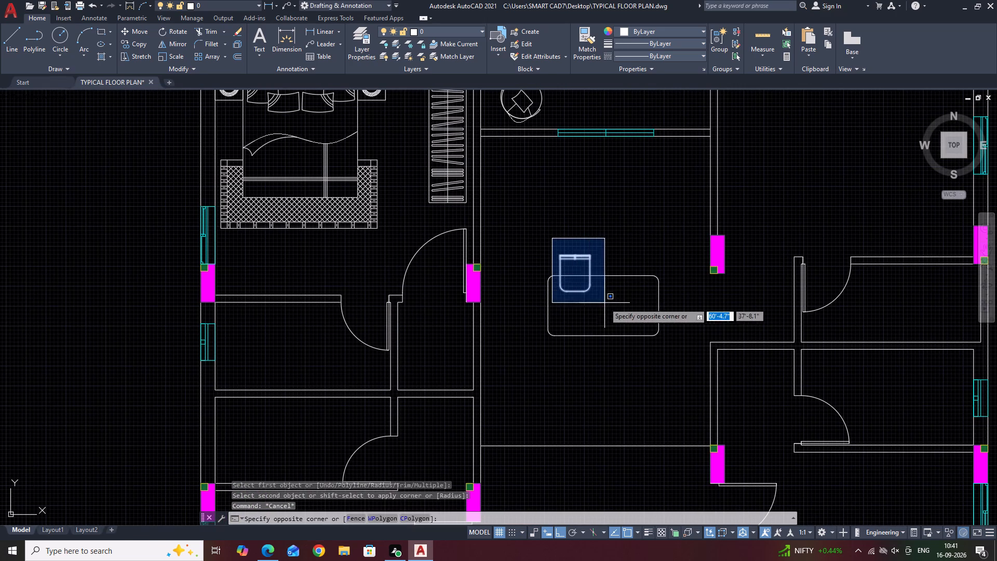
{"action": "left_click", "coordinate": [605, 303]}
{"action": "middle_click_drag", "start_coordinate": [586, 257], "coordinate": [587, 272]}
{"action": "scroll", "coordinate": [586, 299], "scroll_direction": "up", "scroll_amount": 2}
{"action": "middle_click_drag", "start_coordinate": [613, 283], "coordinate": [627, 316]}
{"action": "scroll", "coordinate": [595, 335], "scroll_direction": "up", "scroll_amount": 2}
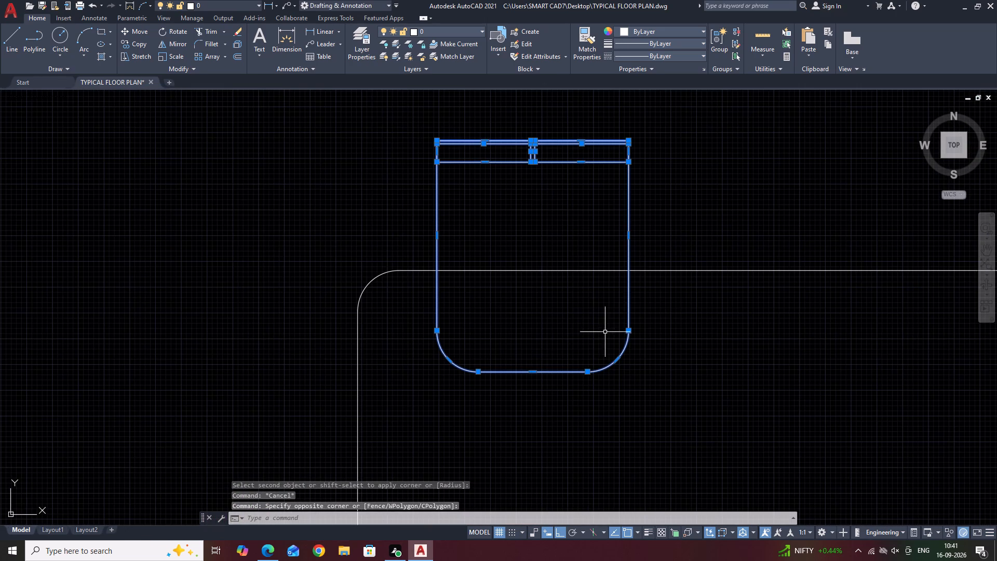
{"action": "middle_click_drag", "start_coordinate": [635, 317], "coordinate": [554, 316]}
{"action": "type", "text": "MI"}
{"action": "key", "text": "space"}
{"action": "scroll", "coordinate": [567, 302], "scroll_direction": "down", "scroll_amount": 1}
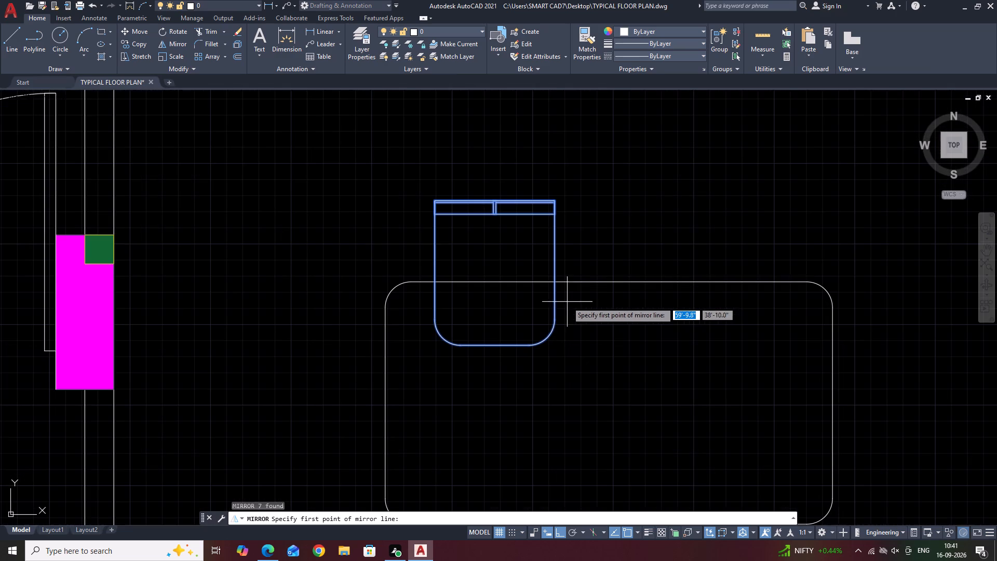
{"action": "left_click", "coordinate": [608, 283]}
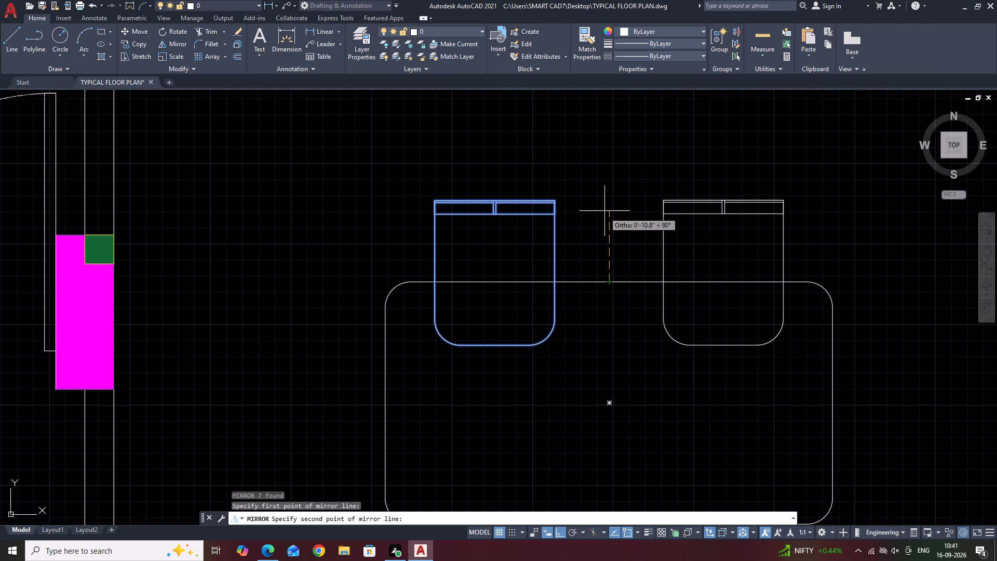
{"action": "left_click", "coordinate": [607, 169]}
{"action": "left_click", "coordinate": [625, 206]}
Move the east chair horizontally west, closer to the table's centre.
{"action": "scroll", "coordinate": [678, 282], "scroll_direction": "down", "scroll_amount": 1}
{"action": "middle_click_drag", "start_coordinate": [770, 307], "coordinate": [684, 244]}
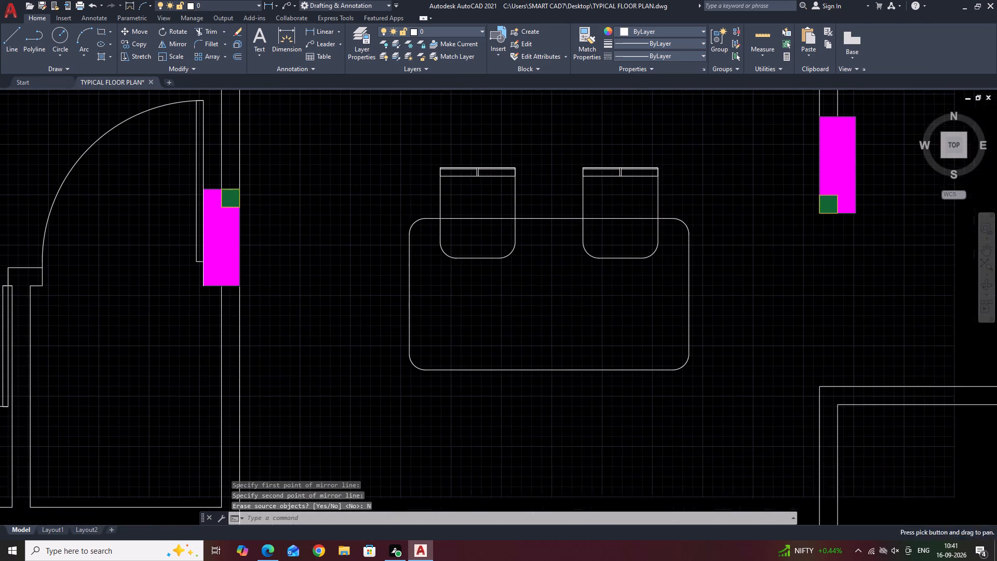
{"action": "left_click", "coordinate": [553, 135]}
{"action": "left_click", "coordinate": [680, 280]}
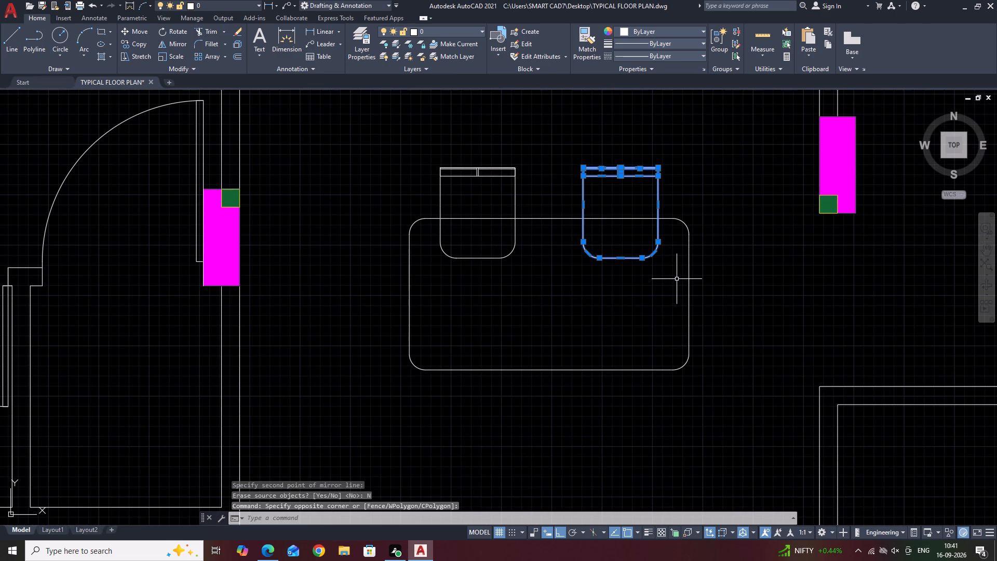
{"action": "type", "text": "M"}
{"action": "key", "text": "space"}
{"action": "left_click", "coordinate": [676, 279]}
{"action": "left_click", "coordinate": [651, 279]}
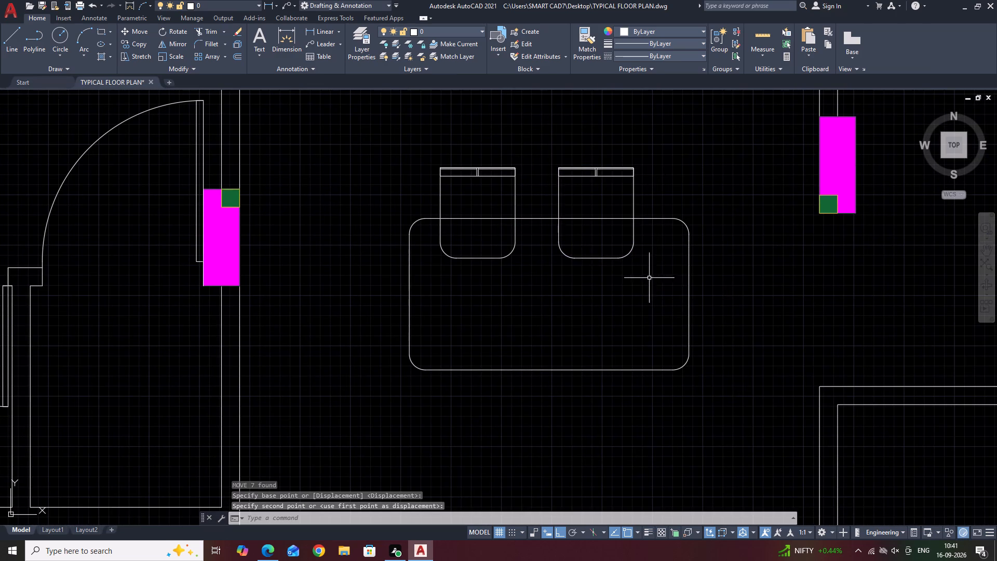
Move the west chair about 4.9" east, closer to the table's centre.
{"action": "left_click", "coordinate": [425, 146]}
{"action": "left_click", "coordinate": [542, 284]}
{"action": "middle_click_drag", "start_coordinate": [535, 190], "coordinate": [548, 276]}
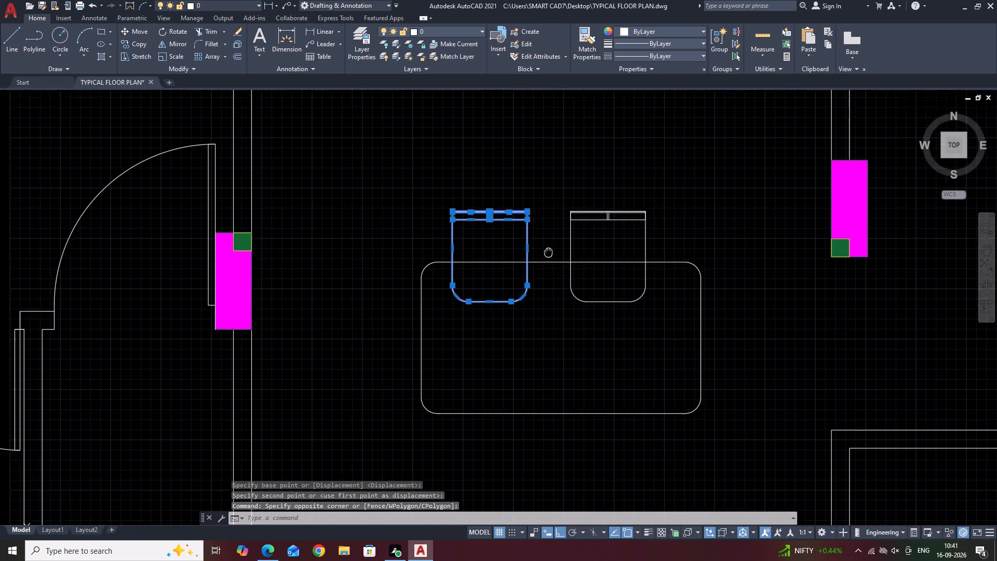
{"action": "middle_click_drag", "start_coordinate": [548, 276], "coordinate": [546, 280]}
{"action": "type", "text": "M"}
{"action": "key", "text": "space"}
{"action": "left_click", "coordinate": [559, 320]}
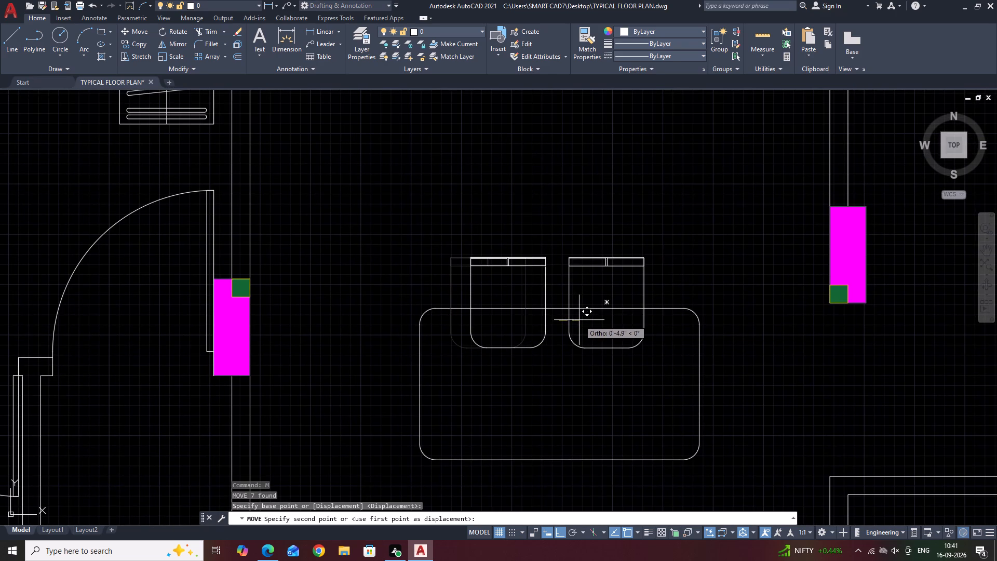
{"action": "left_click", "coordinate": [579, 320]}
Mirror both north chairs about the table's horizontal centreline to its south side, keeping the originals.
{"action": "left_click", "coordinate": [561, 230]}
{"action": "left_click", "coordinate": [666, 386]}
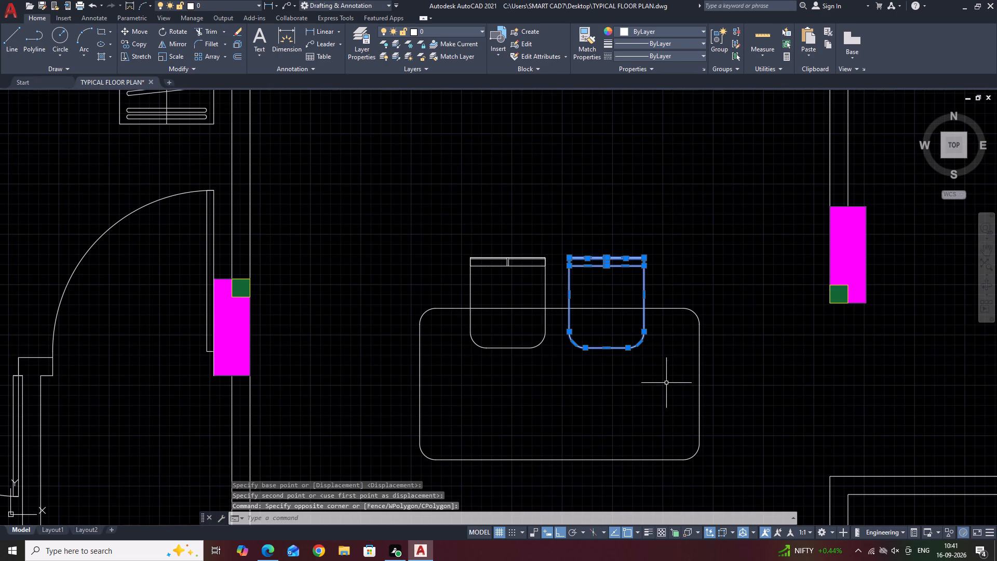
{"action": "left_click", "coordinate": [455, 211]}
{"action": "left_click", "coordinate": [556, 380]}
{"action": "left_click_drag", "start_coordinate": [454, 224], "coordinate": [461, 239]}
{"action": "left_click", "coordinate": [677, 385]}
{"action": "middle_click_drag", "start_coordinate": [676, 349], "coordinate": [614, 402]}
{"action": "key", "text": "m"}
{"action": "key", "text": "i"}
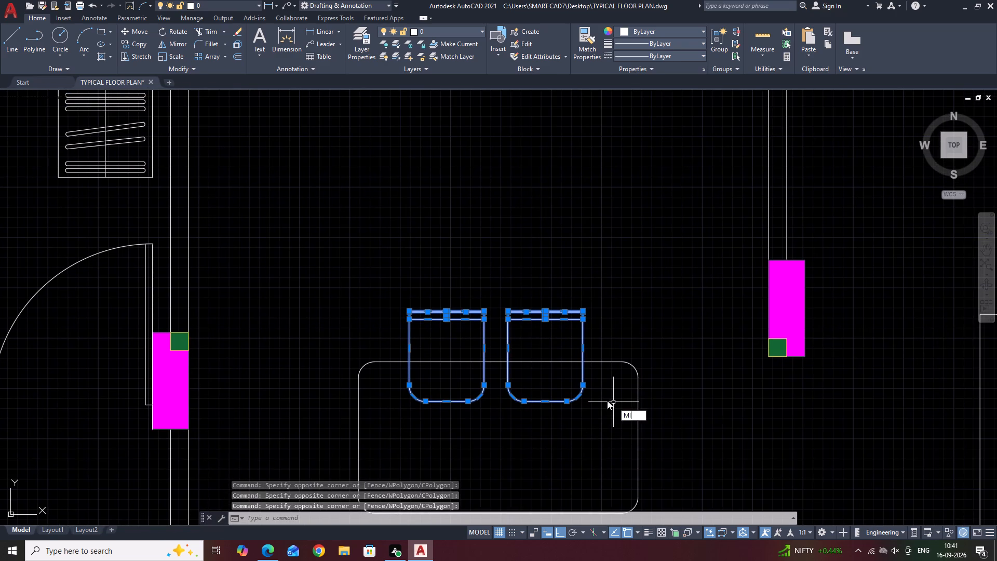
{"action": "key", "text": "space"}
{"action": "scroll", "coordinate": [602, 388], "scroll_direction": "down", "scroll_amount": 2}
{"action": "left_click", "coordinate": [617, 408]}
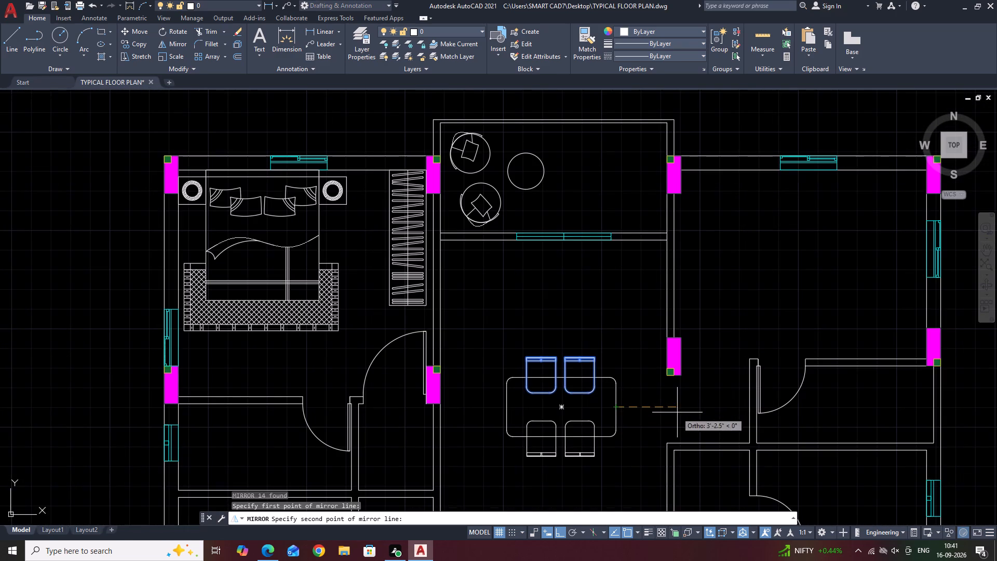
{"action": "left_click", "coordinate": [677, 412]}
{"action": "left_click_drag", "start_coordinate": [694, 449], "coordinate": [678, 412]}
{"action": "middle_click_drag", "start_coordinate": [600, 397], "coordinate": [586, 323]}
{"action": "scroll", "coordinate": [555, 350], "scroll_direction": "up", "scroll_amount": 2}
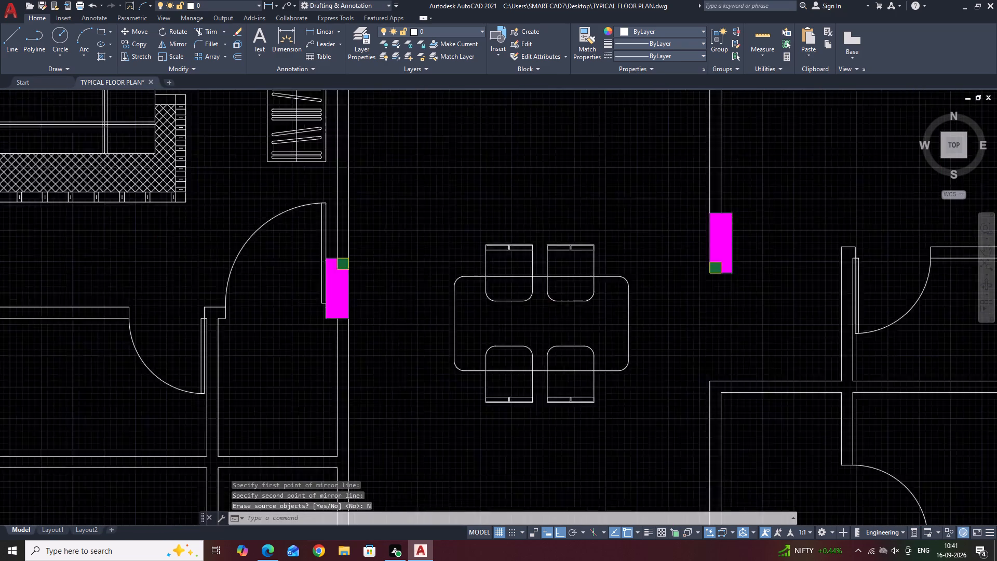
Copy the southeast chair horizontally east, placing the copy just beyond the table's east end.
{"action": "left_click", "coordinate": [539, 330]}
{"action": "left_click", "coordinate": [629, 449]}
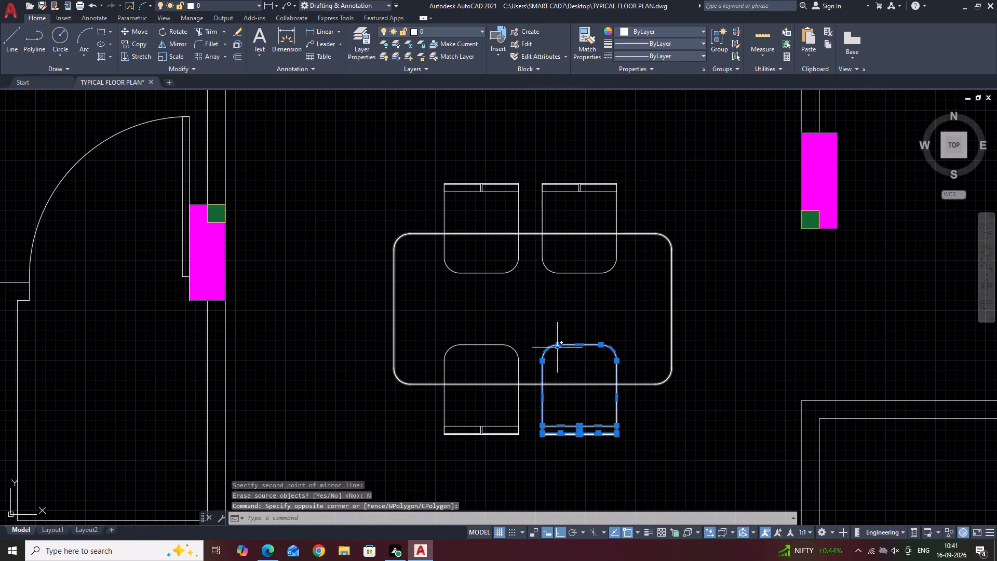
{"action": "left_click", "coordinate": [536, 327]}
{"action": "left_click", "coordinate": [633, 459]}
{"action": "middle_click_drag", "start_coordinate": [644, 422], "coordinate": [621, 353]}
{"action": "key", "text": "c"}
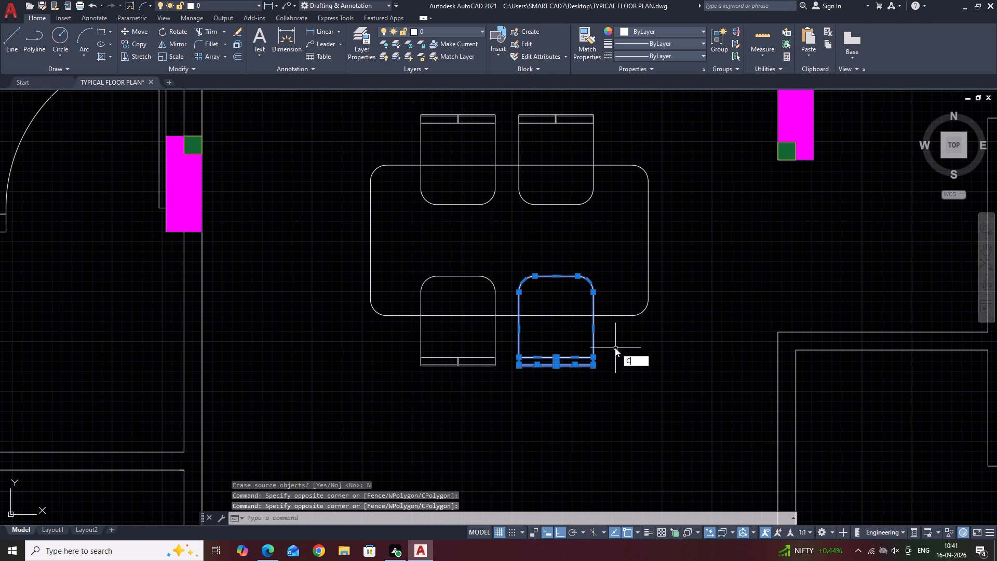
{"action": "key", "text": "o"}
{"action": "key", "text": "space"}
{"action": "left_click", "coordinate": [589, 342]}
{"action": "left_click", "coordinate": [743, 323]}
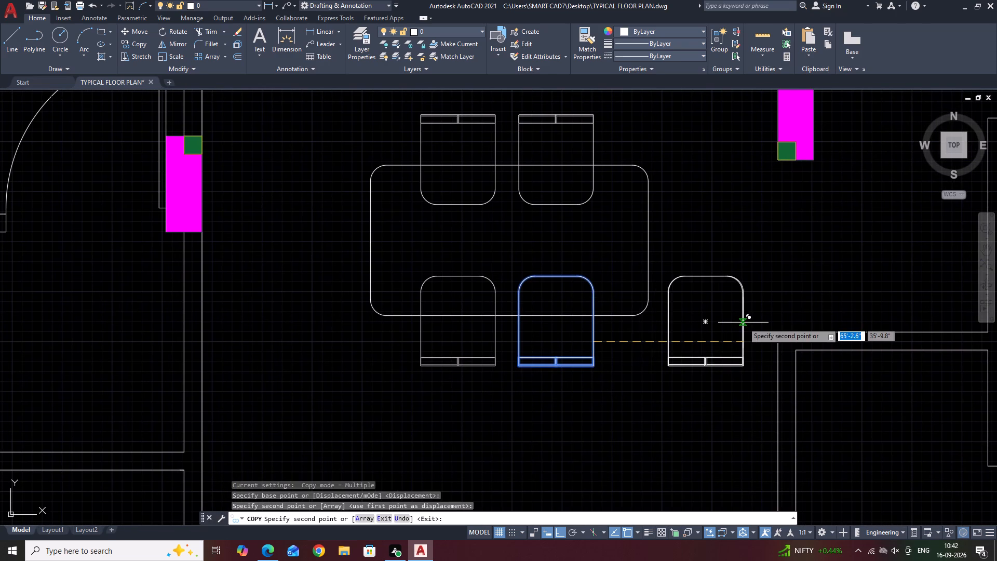
{"action": "key", "text": "Escape"}
Rotate the copied chair 90° counterclockwise about its centre so its backrest is on the east side.
{"action": "left_click", "coordinate": [657, 247]}
{"action": "left_click_drag", "start_coordinate": [760, 421], "coordinate": [759, 415]}
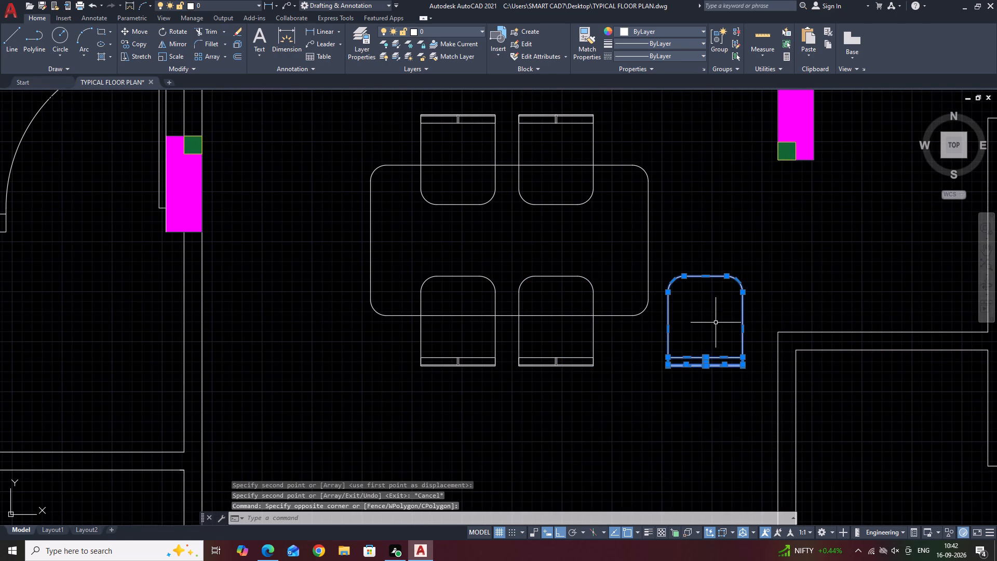
{"action": "key", "text": "r"}
{"action": "type", "text": "O"}
{"action": "key", "text": "space"}
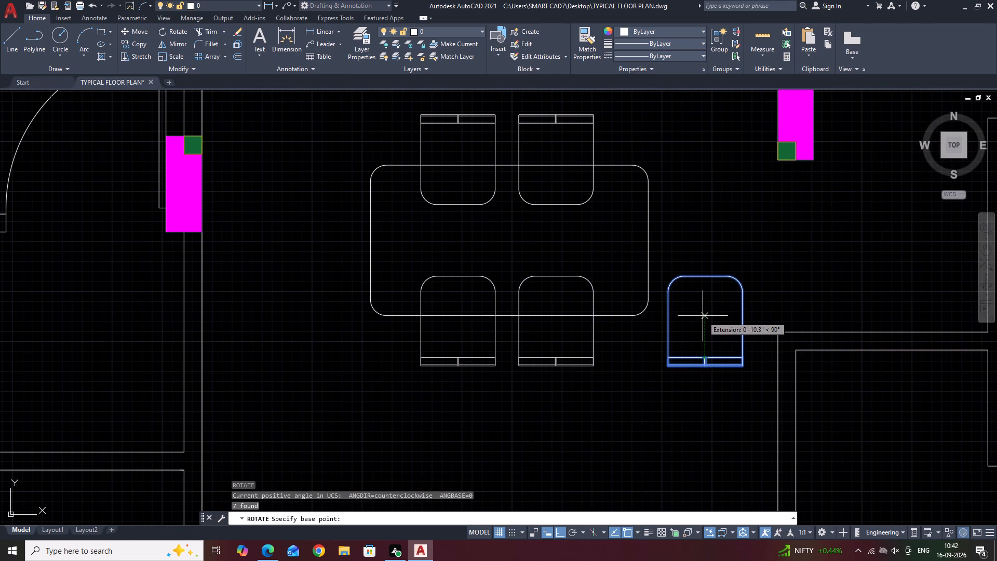
{"action": "left_click", "coordinate": [704, 320]}
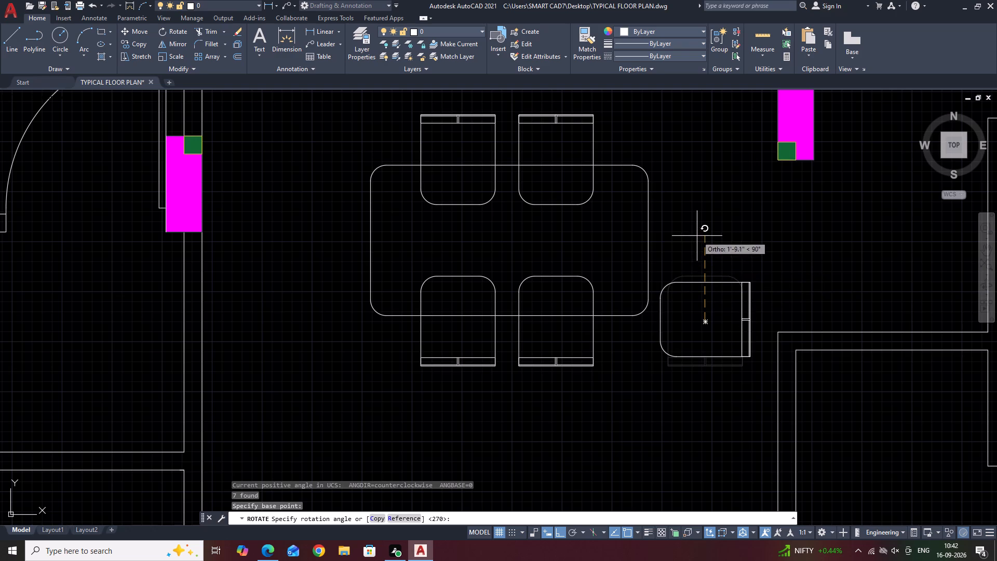
{"action": "left_click", "coordinate": [697, 236]}
Move the rotated chair so the midpoint of its front edge meets the midpoint of the table's east edge.
{"action": "left_click", "coordinate": [634, 259]}
{"action": "left_click", "coordinate": [773, 382]}
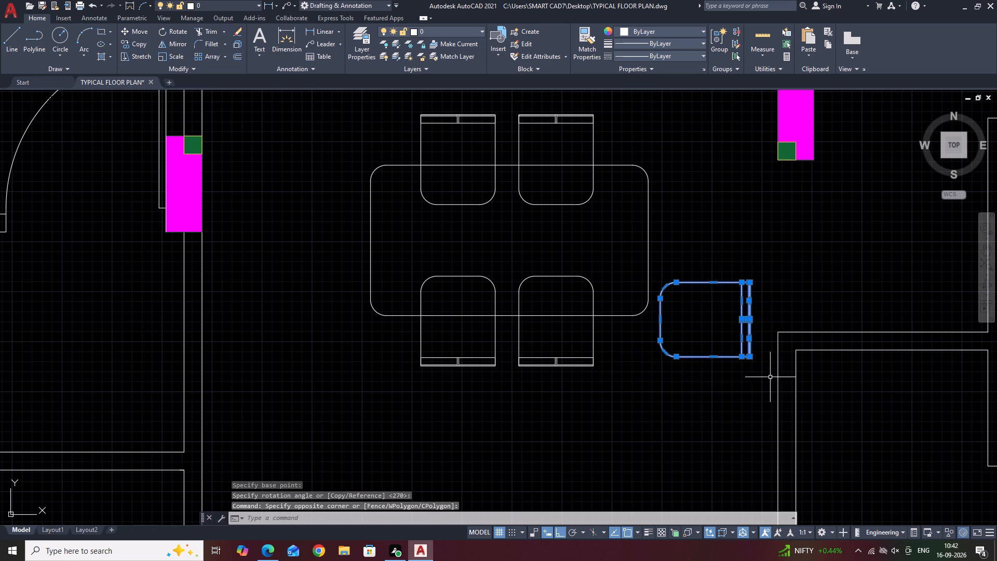
{"action": "type", "text": "M"}
{"action": "key", "text": "space"}
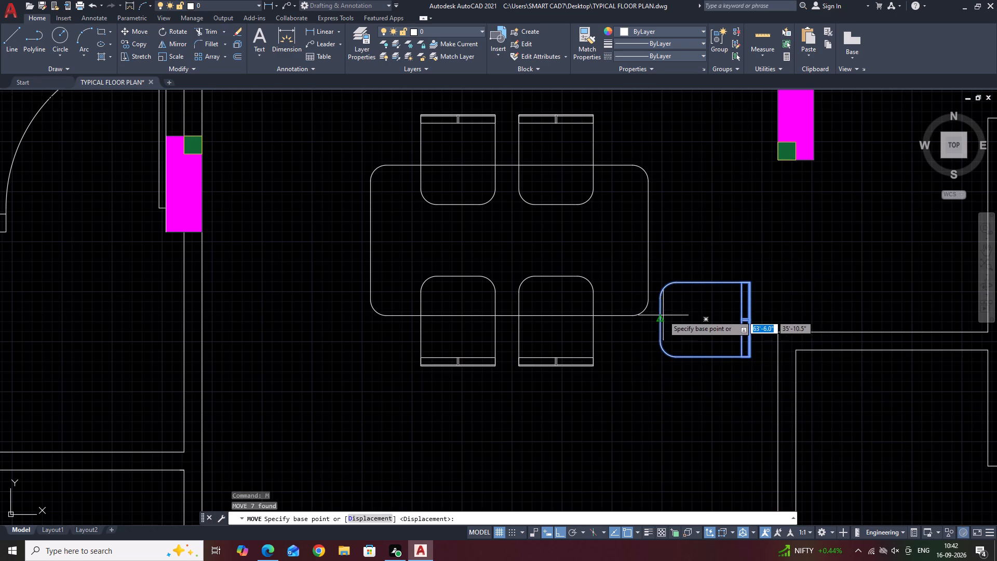
{"action": "left_click", "coordinate": [661, 322]}
{"action": "left_click", "coordinate": [647, 239]}
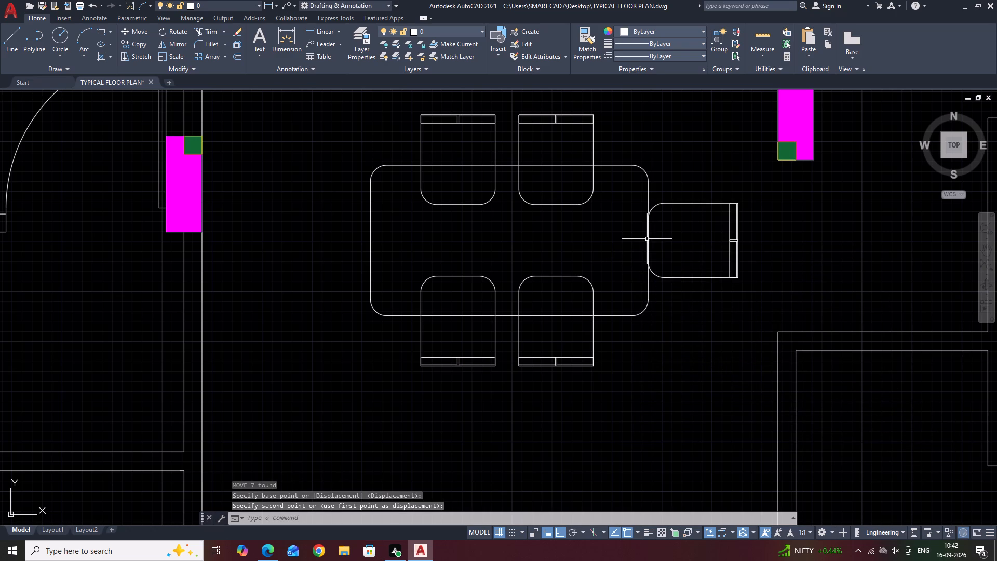
Move the east-end chair about 5" west so its seat overlaps the table.
{"action": "left_click", "coordinate": [624, 190]}
{"action": "left_click", "coordinate": [755, 292]}
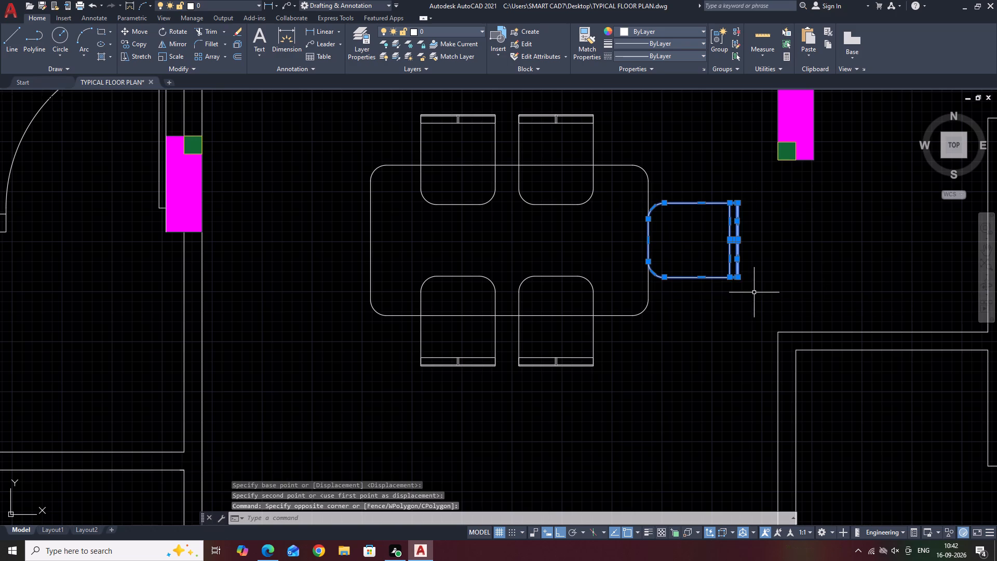
{"action": "middle_click_drag", "start_coordinate": [795, 350], "coordinate": [731, 384]}
{"action": "key", "text": "m"}
{"action": "key", "text": "space"}
{"action": "left_click", "coordinate": [759, 300]}
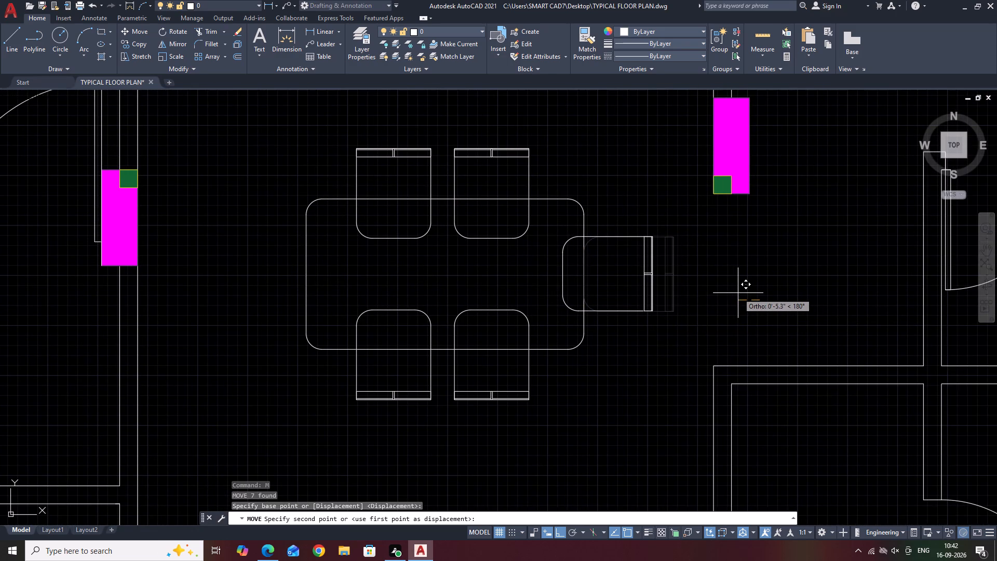
{"action": "left_click", "coordinate": [739, 293]}
Mirror the east-end chair about the table's vertical centreline to its west end, keeping the original.
{"action": "left_click", "coordinate": [549, 218]}
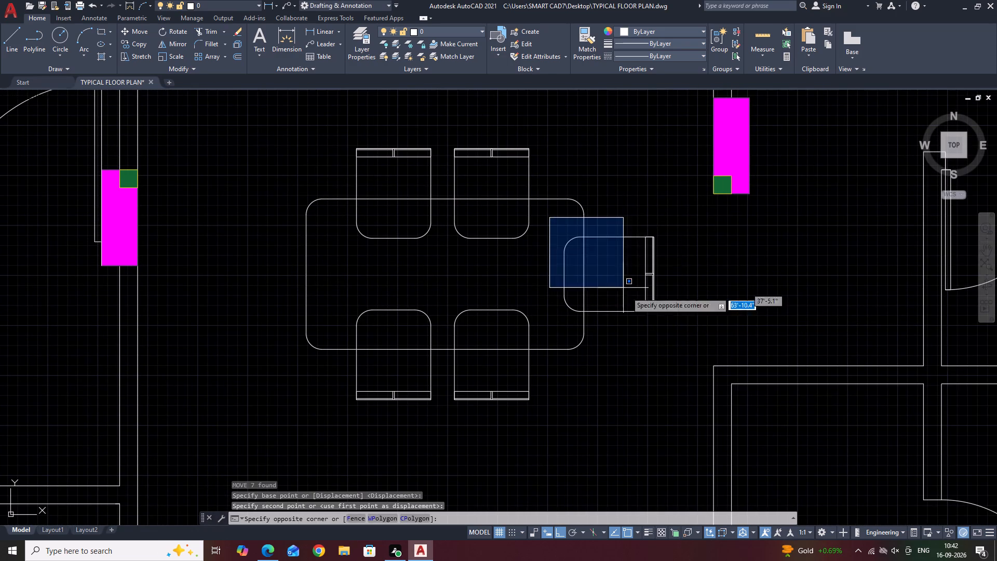
{"action": "left_click", "coordinate": [685, 331]}
{"action": "middle_click_drag", "start_coordinate": [585, 234], "coordinate": [612, 319]}
{"action": "key", "text": "m"}
{"action": "key", "text": "i"}
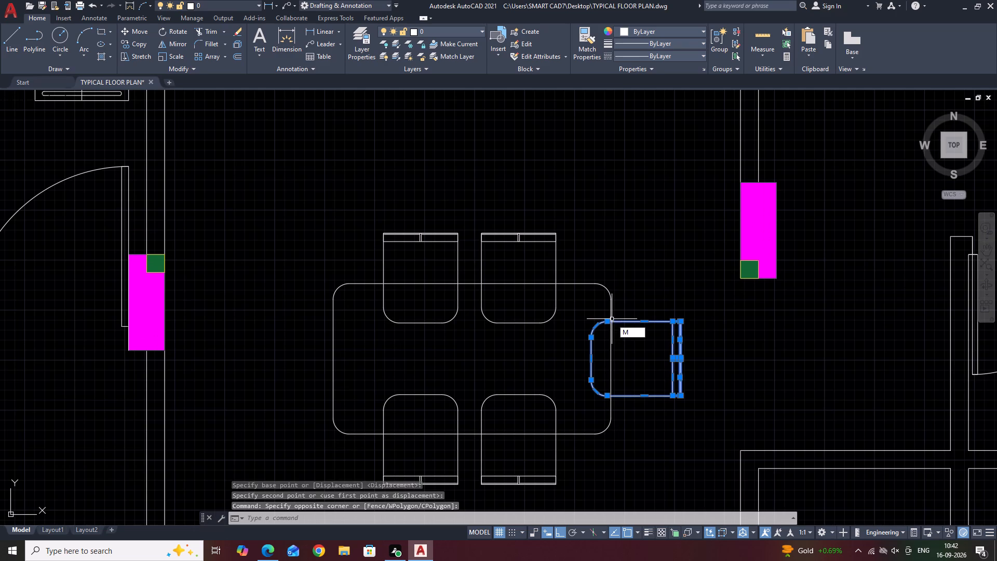
{"action": "key", "text": "space"}
{"action": "left_click", "coordinate": [470, 435]}
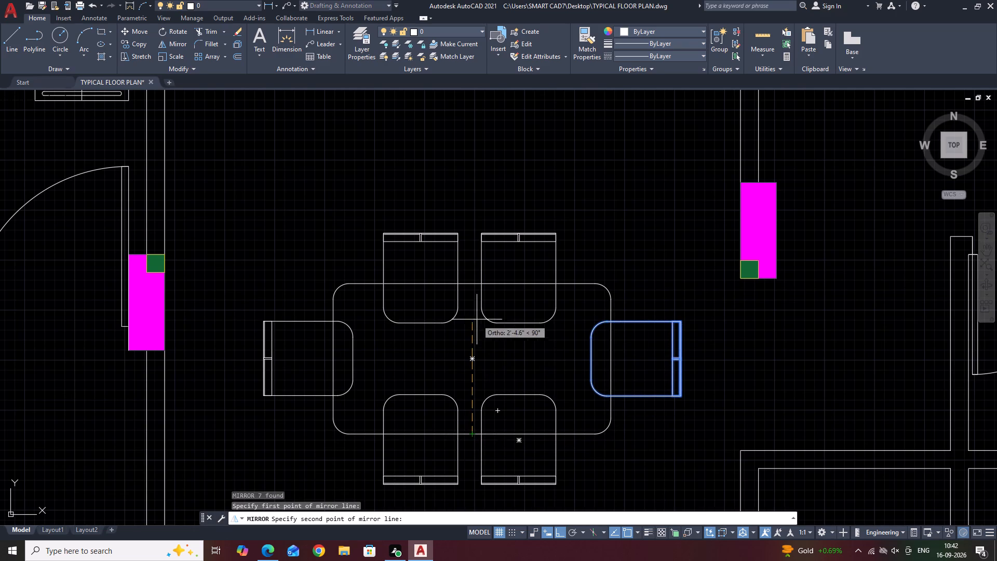
{"action": "left_click", "coordinate": [470, 283]}
{"action": "left_click_drag", "start_coordinate": [488, 320], "coordinate": [471, 282]}
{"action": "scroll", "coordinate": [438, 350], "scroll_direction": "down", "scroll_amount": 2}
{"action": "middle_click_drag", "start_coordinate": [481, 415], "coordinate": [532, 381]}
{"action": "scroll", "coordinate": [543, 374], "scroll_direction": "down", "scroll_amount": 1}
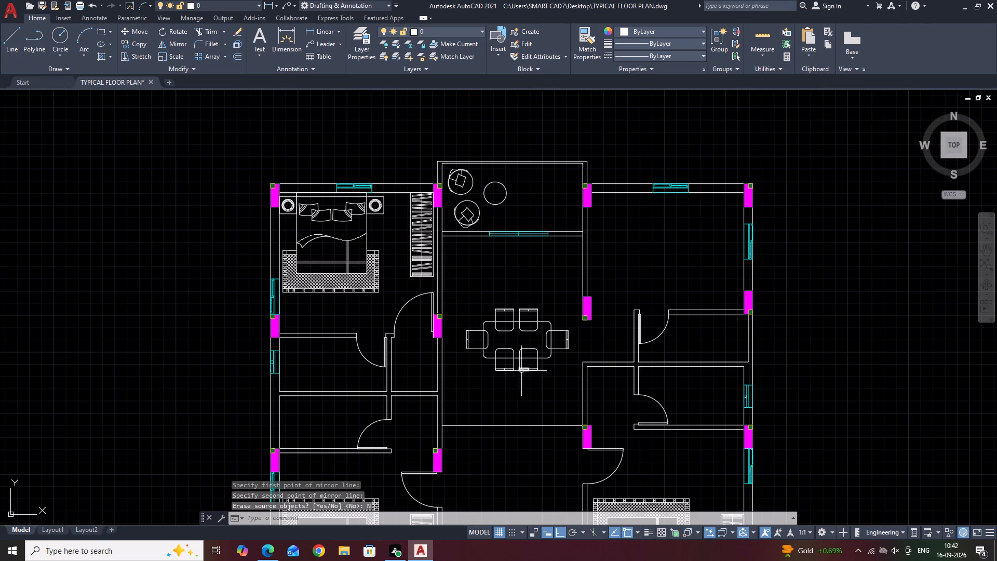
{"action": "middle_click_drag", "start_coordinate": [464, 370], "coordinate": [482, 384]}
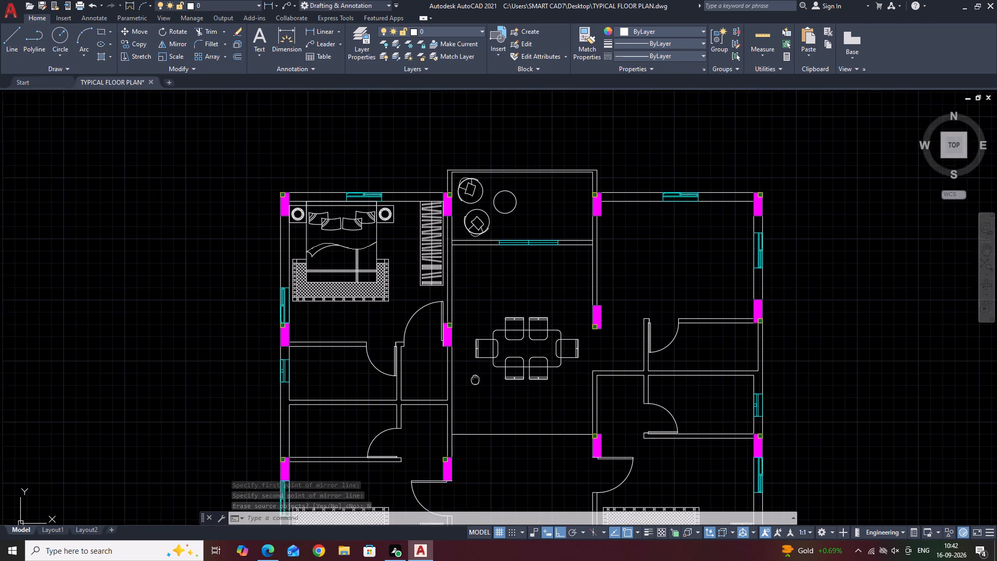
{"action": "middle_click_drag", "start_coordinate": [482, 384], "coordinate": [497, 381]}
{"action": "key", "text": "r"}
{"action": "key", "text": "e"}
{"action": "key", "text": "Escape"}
Draw a short horizontal line across the hall's west wall thickness, continuing the north face of the partition south of the column.
{"action": "scroll", "coordinate": [460, 404], "scroll_direction": "up", "scroll_amount": 2}
{"action": "key", "text": "l"}
{"action": "key", "text": "space"}
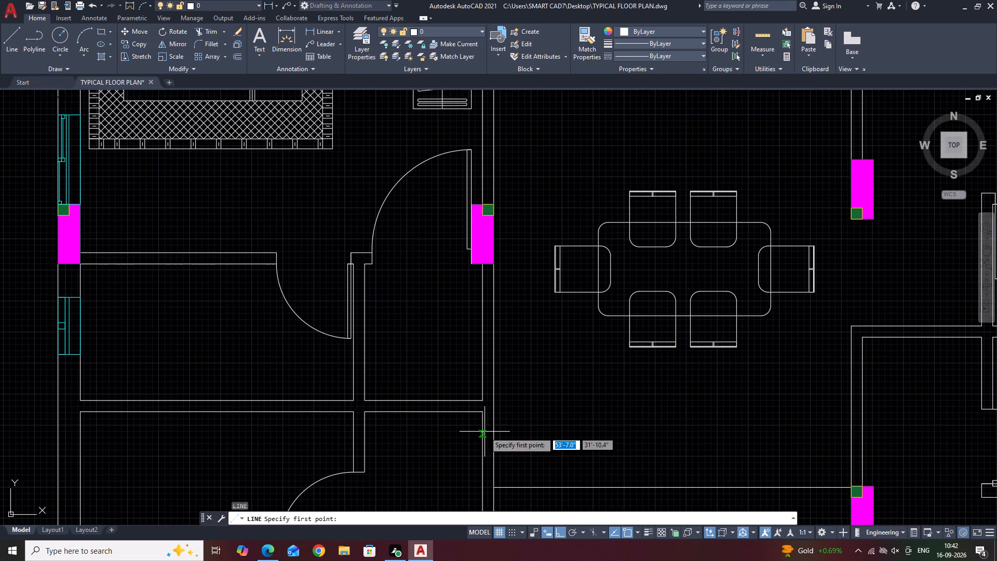
{"action": "left_click", "coordinate": [482, 401]}
{"action": "left_click", "coordinate": [495, 403]}
{"action": "key", "text": "Escape"}
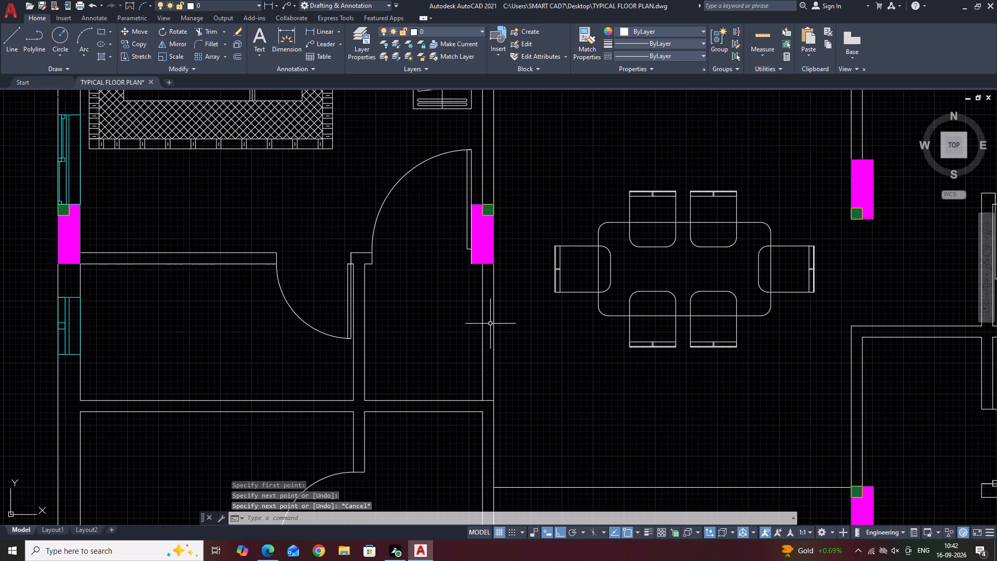
Trim both west wall lines between the column and the new closing line to open the passage into the hall.
{"action": "key", "text": "t"}
{"action": "key", "text": "r"}
{"action": "key", "text": "space"}
{"action": "left_click", "coordinate": [493, 319]}
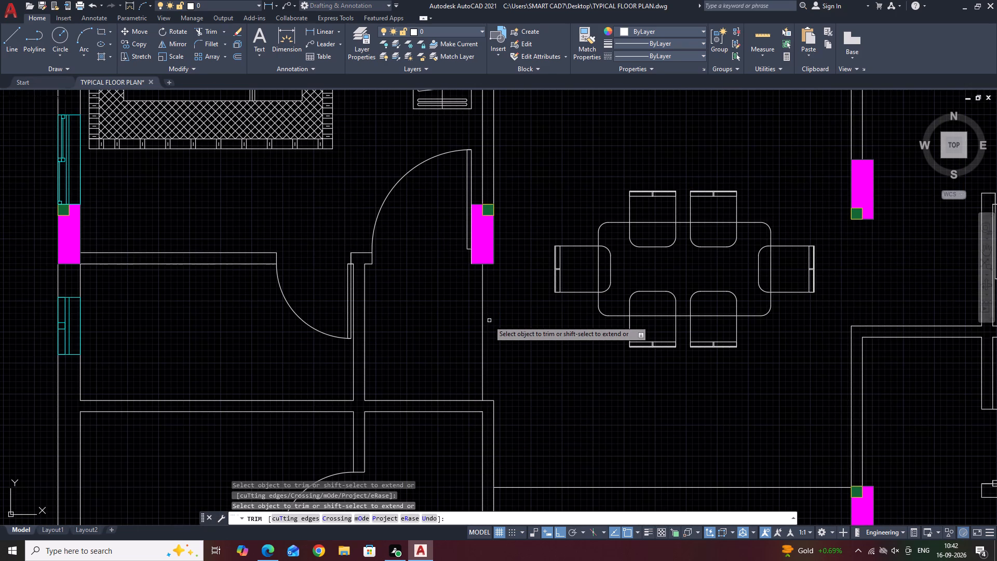
{"action": "left_click", "coordinate": [484, 318]}
{"action": "key", "text": "Escape"}
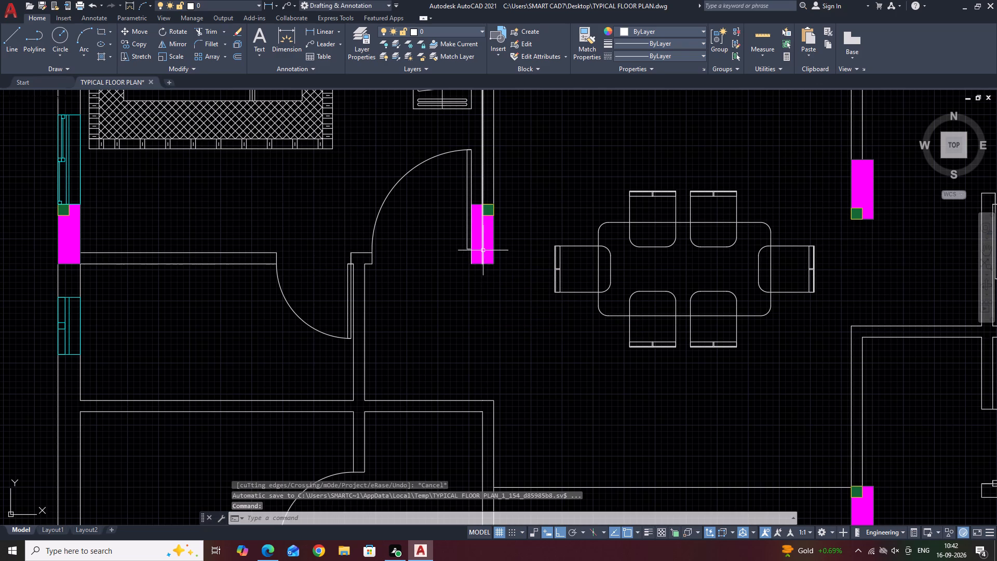
Shorten the inner line of the hall's west wall so it ends at the column's north edge.
{"action": "left_click", "coordinate": [483, 250]}
{"action": "middle_click_drag", "start_coordinate": [483, 266], "coordinate": [482, 380]}
{"action": "key", "text": "Escape"}
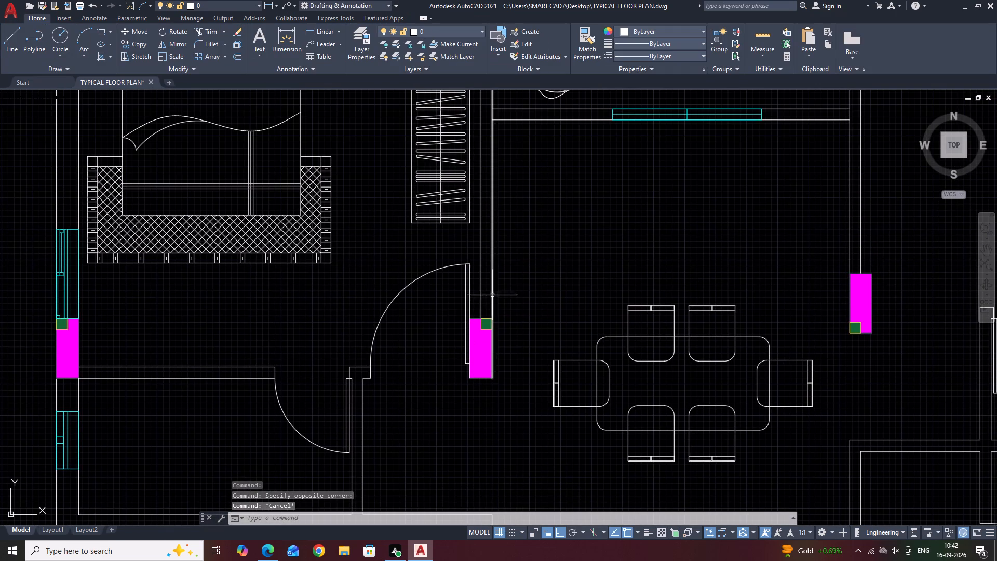
{"action": "left_click", "coordinate": [480, 300]}
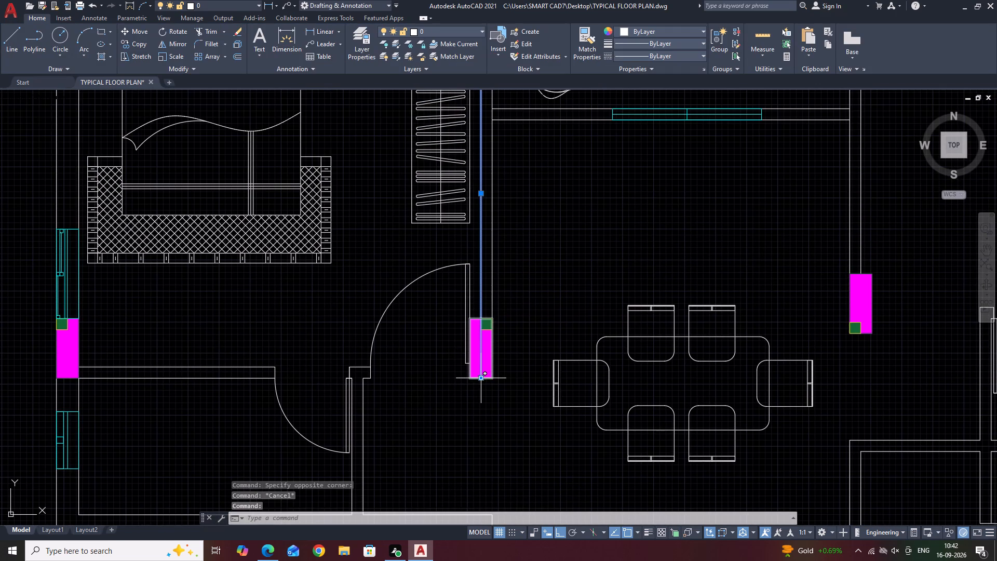
{"action": "left_click", "coordinate": [479, 379]}
{"action": "left_click", "coordinate": [482, 319]}
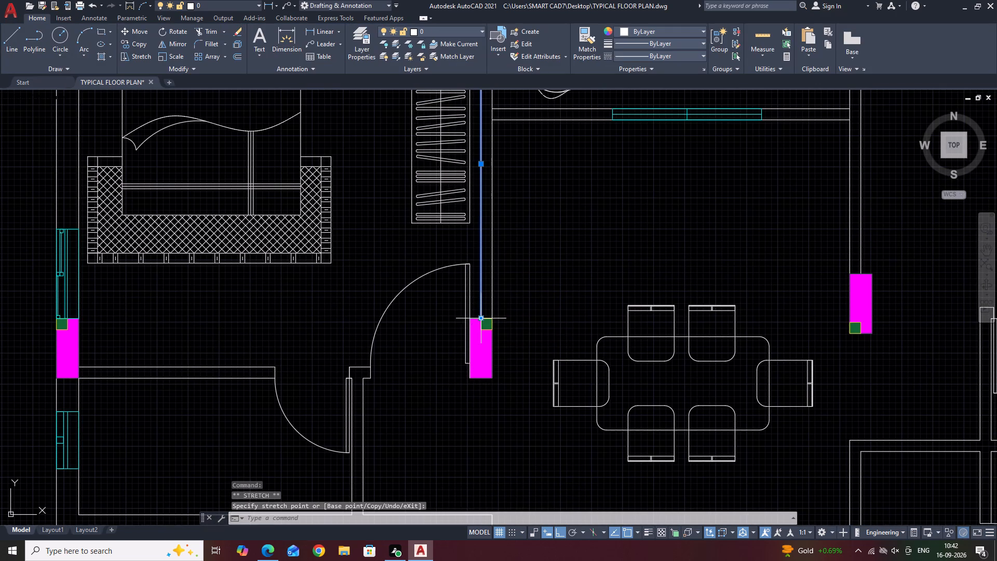
{"action": "key", "text": "Escape"}
Convert the dining table and its six chairs into a single block named SS.
{"action": "middle_click_drag", "start_coordinate": [615, 396], "coordinate": [530, 326]}
{"action": "scroll", "coordinate": [403, 253], "scroll_direction": "up", "scroll_amount": 3}
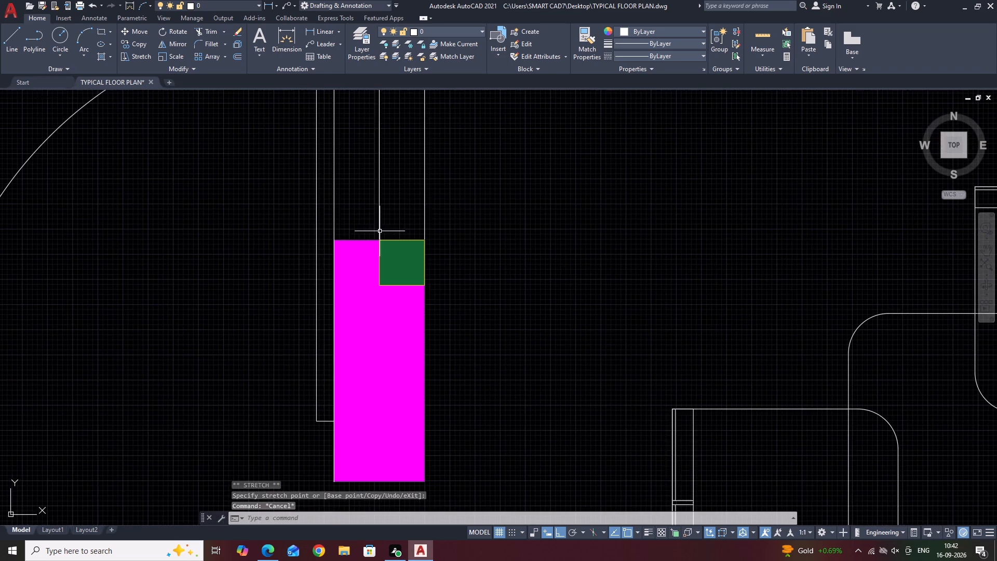
{"action": "scroll", "coordinate": [368, 239], "scroll_direction": "up", "scroll_amount": 2}
{"action": "scroll", "coordinate": [453, 268], "scroll_direction": "down", "scroll_amount": 8}
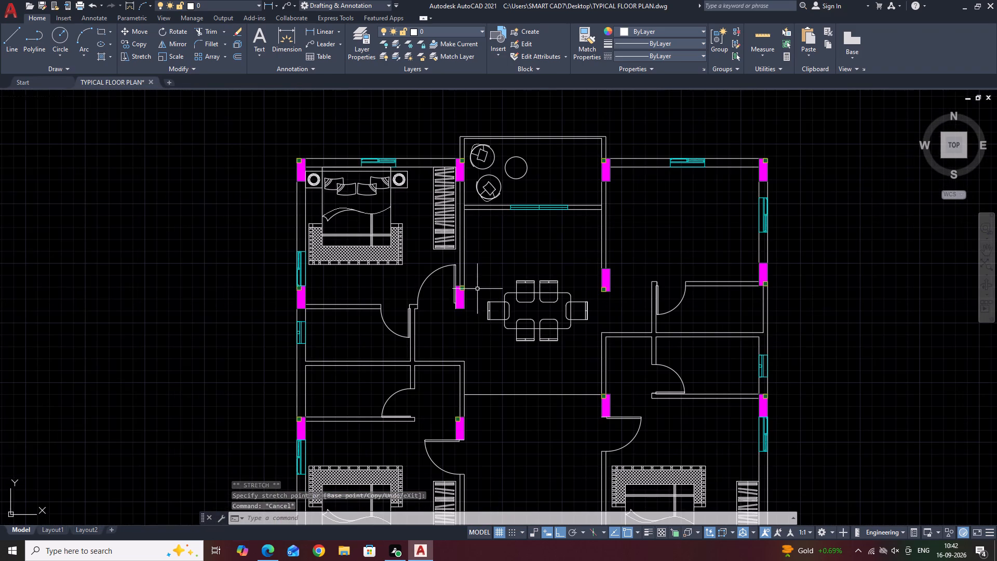
{"action": "left_click", "coordinate": [477, 275]}
{"action": "left_click", "coordinate": [597, 366]}
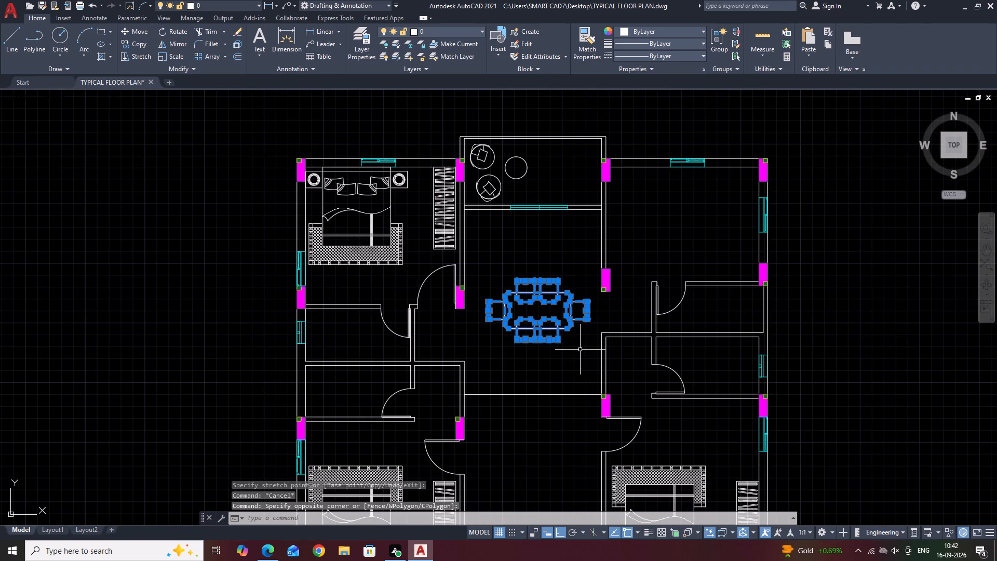
{"action": "key", "text": "b"}
{"action": "key", "text": "space"}
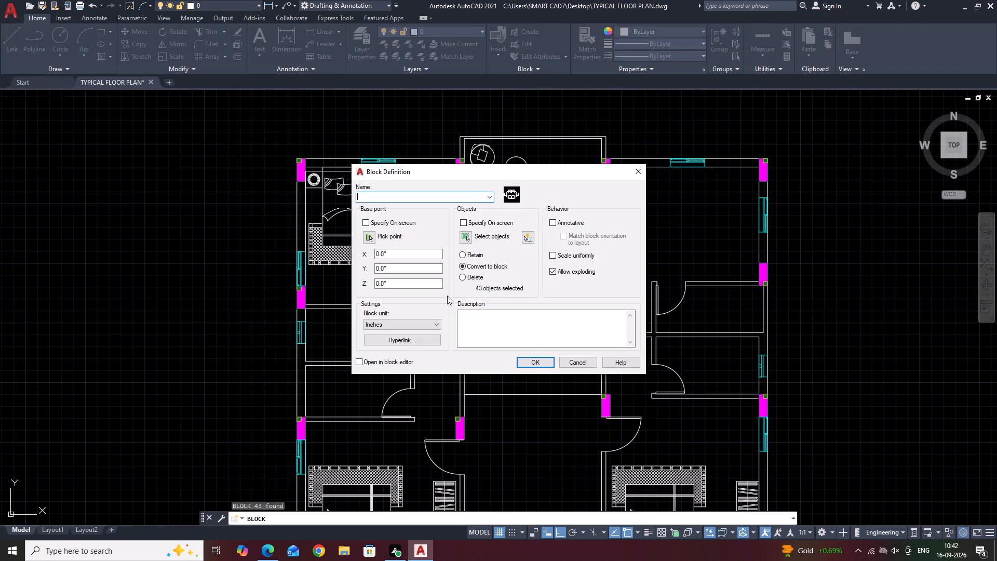
{"action": "type", "text": "SS"}
{"action": "left_click", "coordinate": [530, 361]}
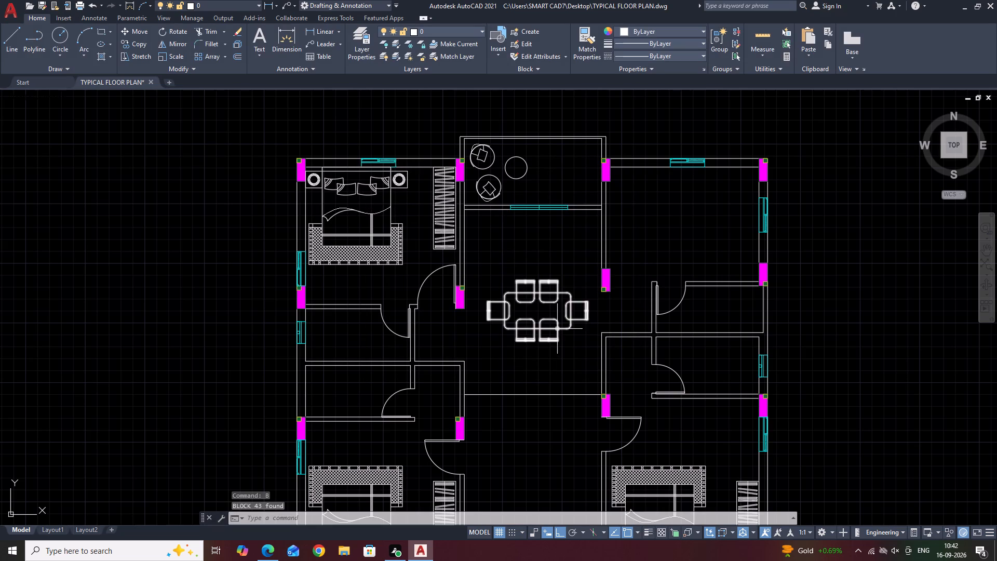
{"action": "left_click", "coordinate": [557, 328]}
{"action": "key", "text": "Escape"}
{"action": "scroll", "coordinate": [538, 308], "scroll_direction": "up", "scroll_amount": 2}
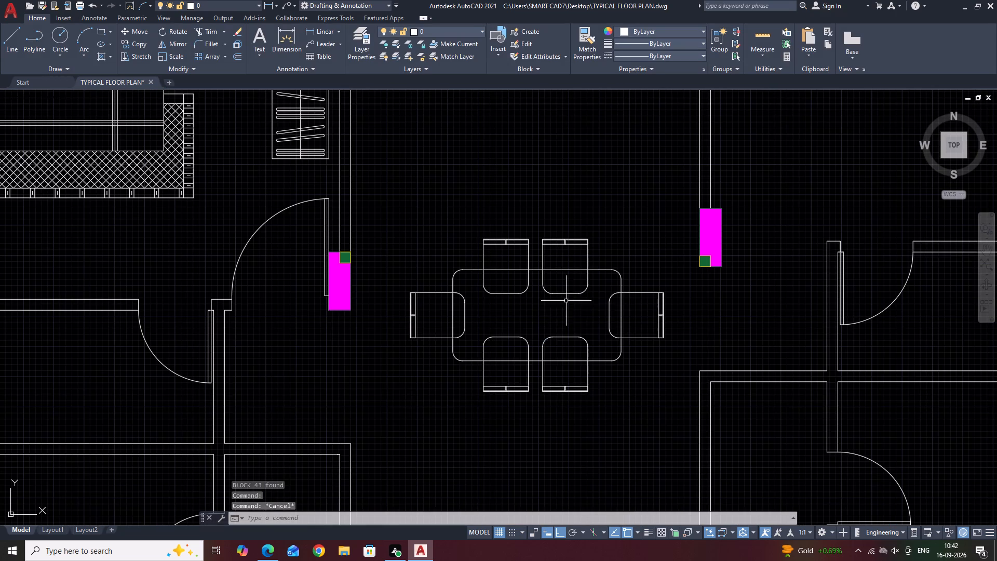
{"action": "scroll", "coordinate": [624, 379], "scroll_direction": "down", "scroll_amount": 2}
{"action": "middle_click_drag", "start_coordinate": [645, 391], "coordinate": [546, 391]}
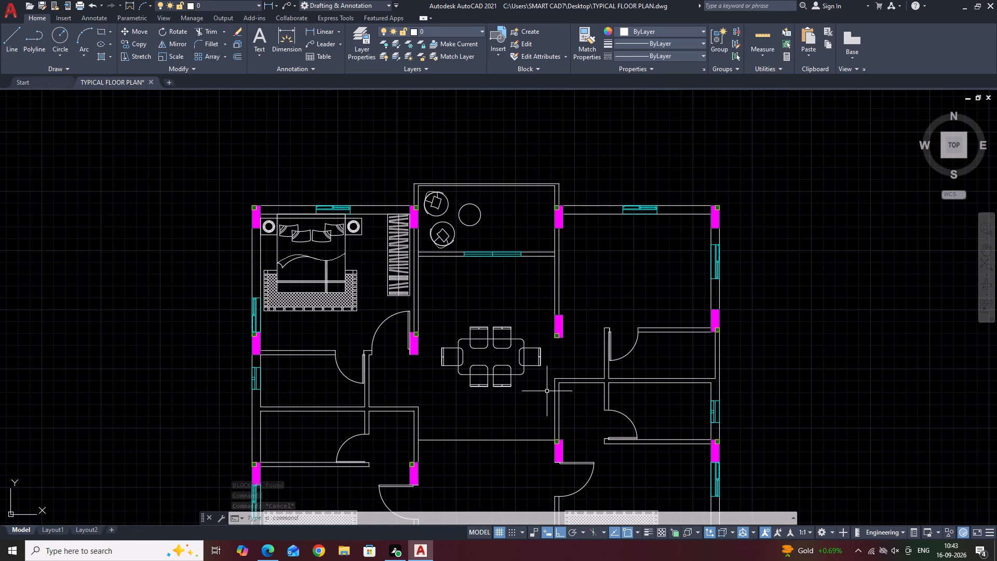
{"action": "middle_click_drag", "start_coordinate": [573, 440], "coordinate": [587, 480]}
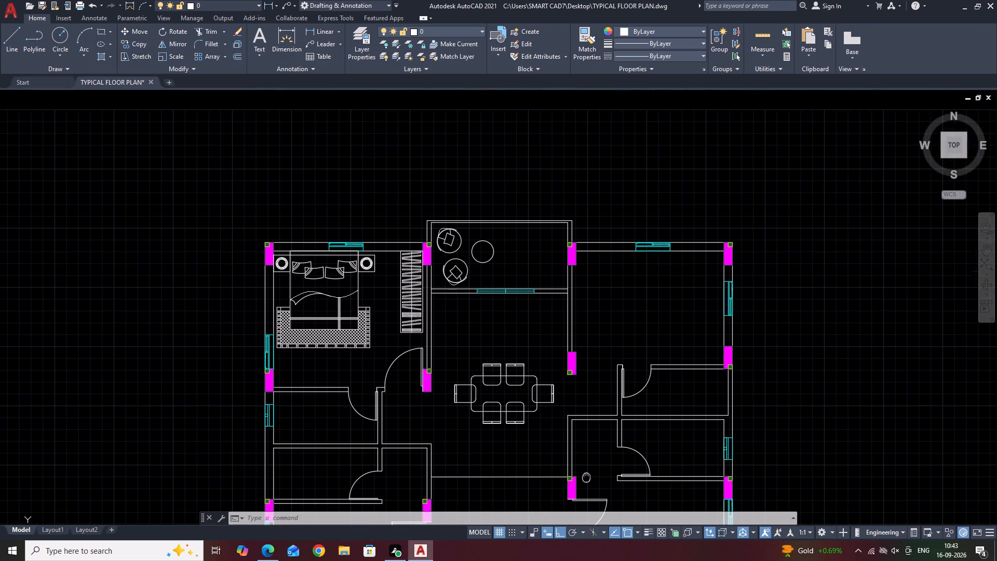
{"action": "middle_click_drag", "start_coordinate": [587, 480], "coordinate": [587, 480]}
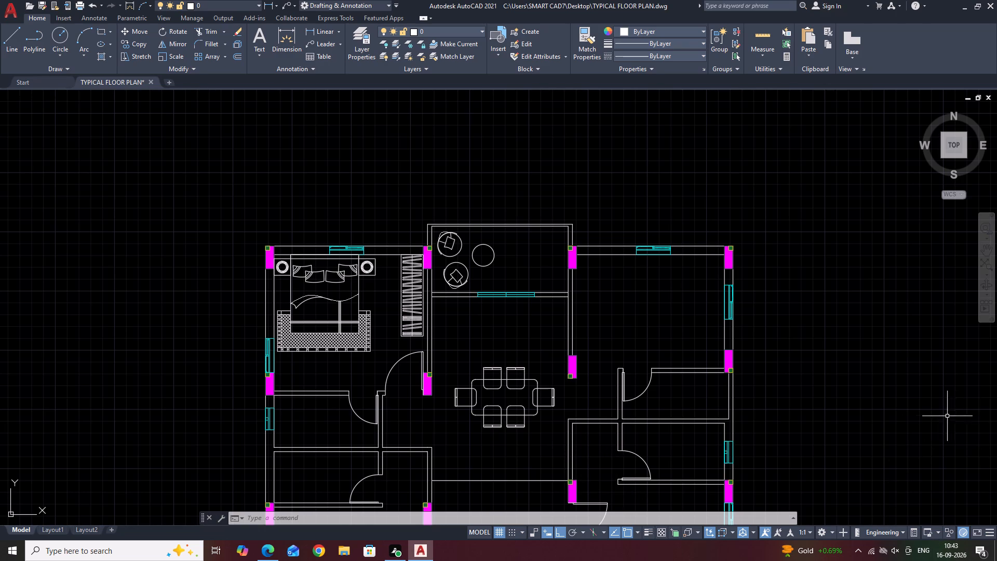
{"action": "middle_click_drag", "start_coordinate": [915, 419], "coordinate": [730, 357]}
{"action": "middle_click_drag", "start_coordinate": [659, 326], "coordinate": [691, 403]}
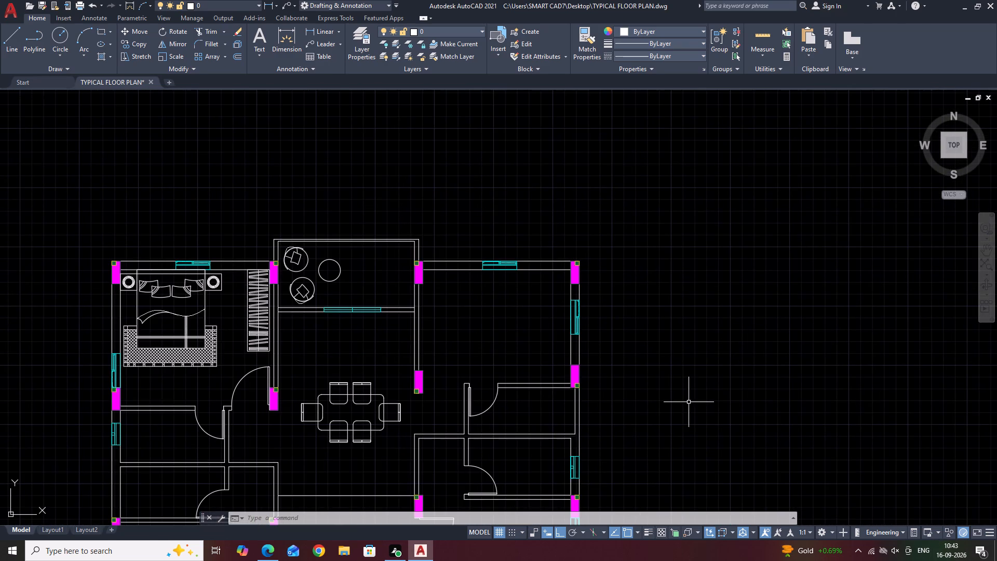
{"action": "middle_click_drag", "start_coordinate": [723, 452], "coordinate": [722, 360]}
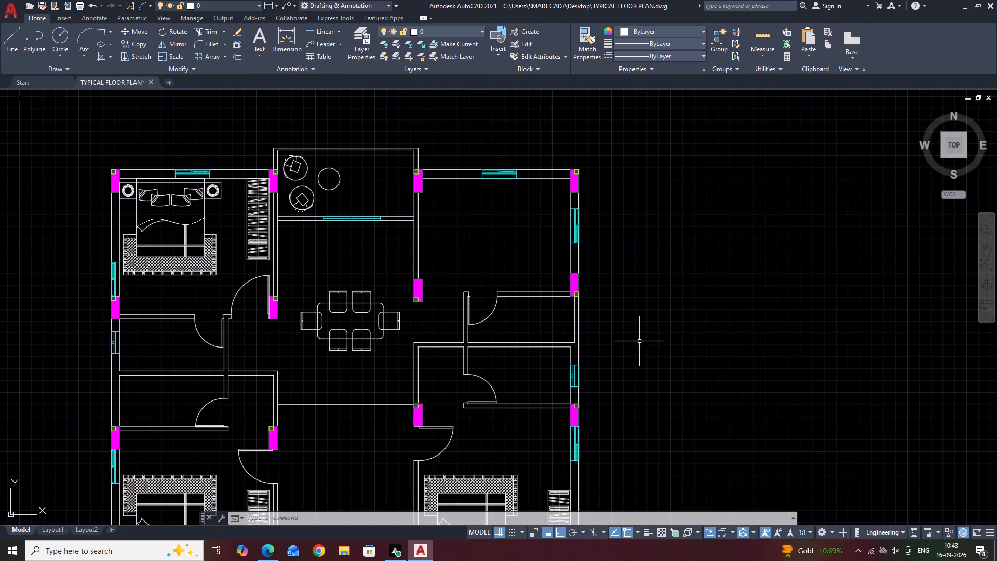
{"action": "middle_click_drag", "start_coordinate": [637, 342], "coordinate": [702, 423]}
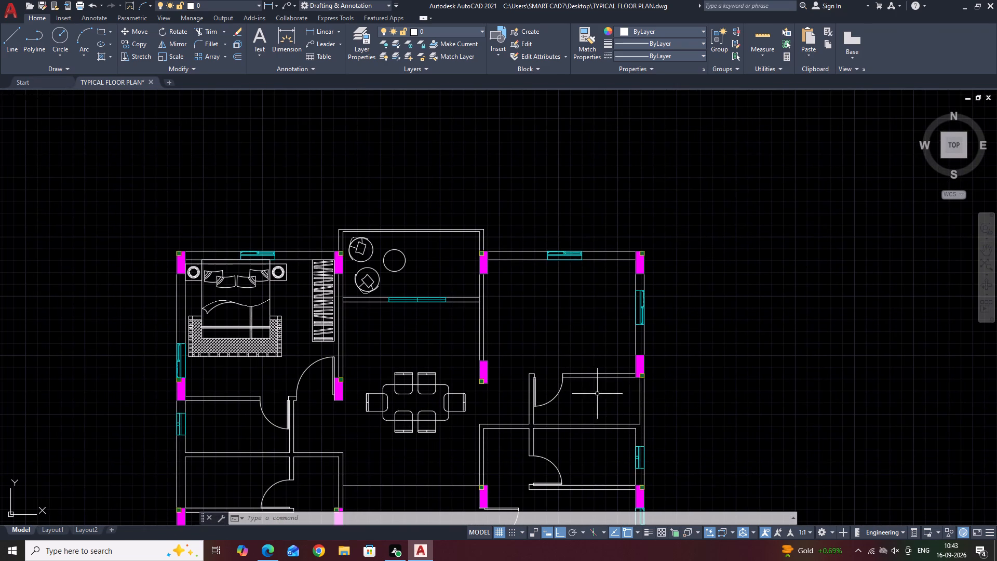
Draw a rectangle about 3'-3" by 2'-1" in the northwest corner of the southern east-side bathroom, north of its door.
{"action": "middle_click_drag", "start_coordinate": [611, 395], "coordinate": [635, 361]}
{"action": "middle_click_drag", "start_coordinate": [670, 413], "coordinate": [666, 314]}
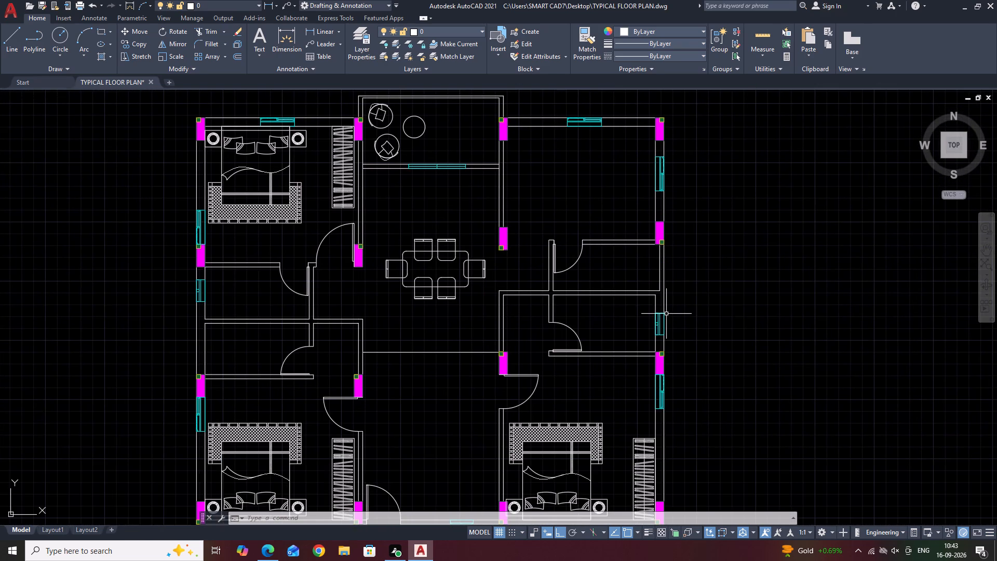
{"action": "key", "text": "r"}
{"action": "type", "text": "EC"}
{"action": "key", "text": "space"}
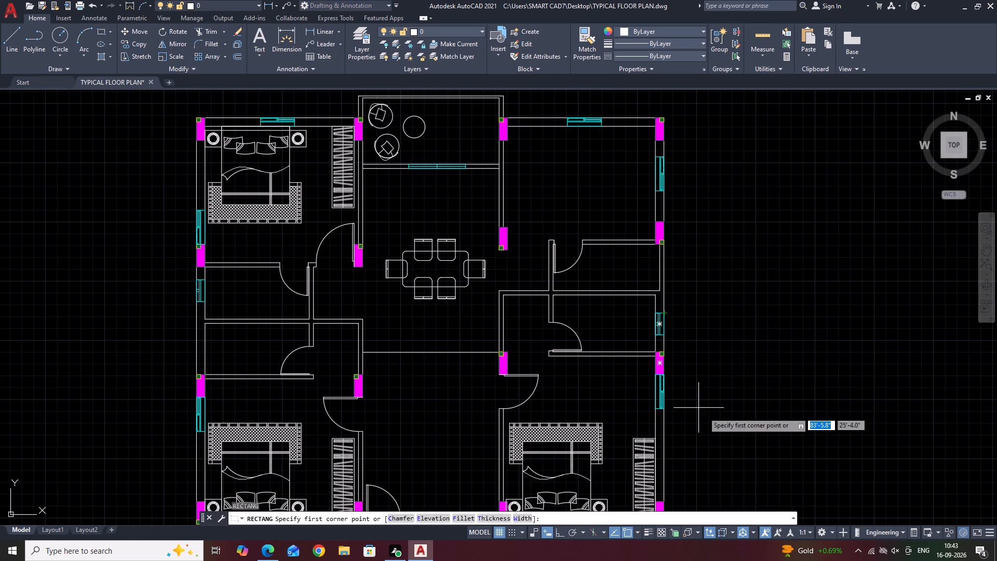
{"action": "middle_click_drag", "start_coordinate": [728, 427], "coordinate": [713, 298]}
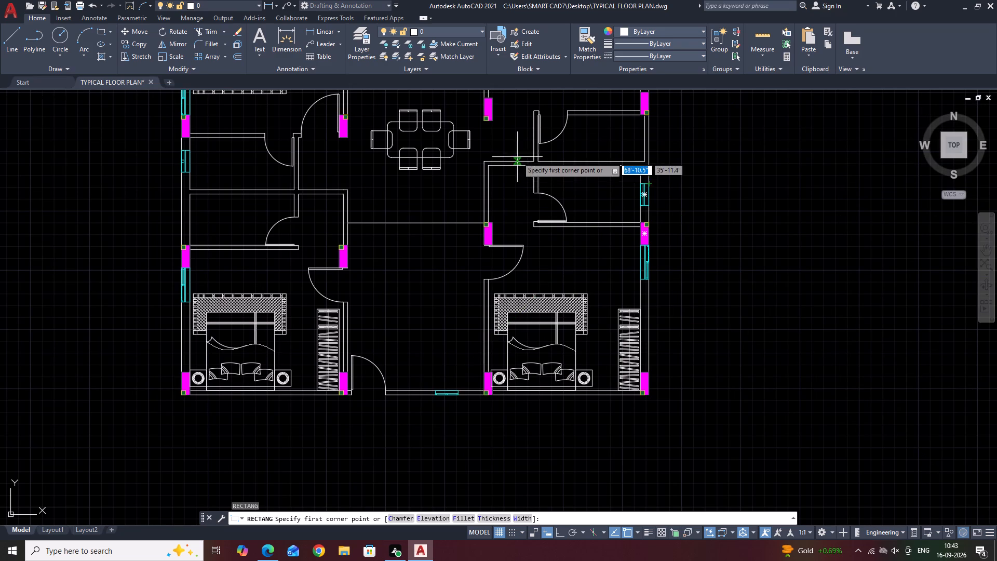
{"action": "scroll", "coordinate": [568, 164], "scroll_direction": "up", "scroll_amount": 3}
{"action": "left_click", "coordinate": [443, 175]}
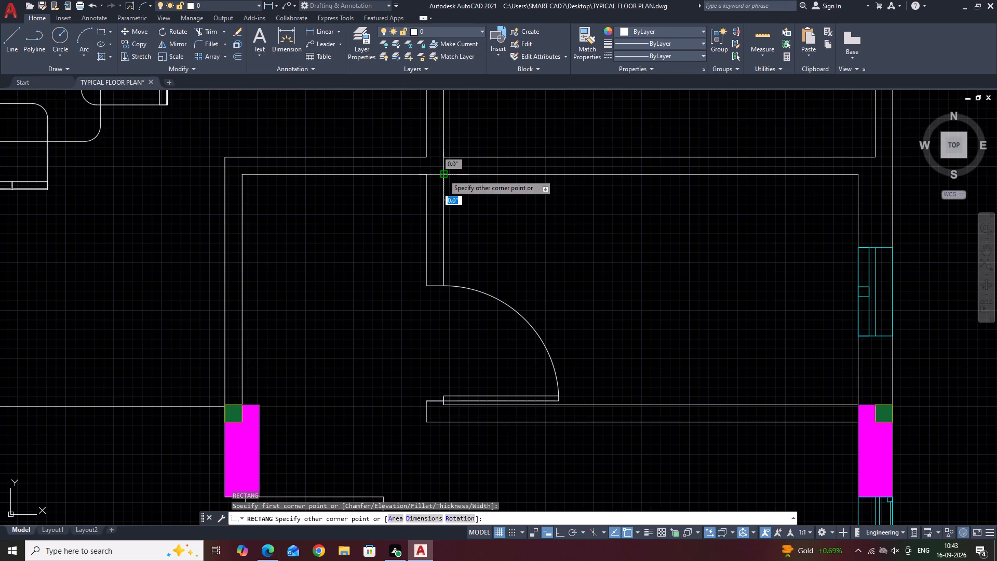
{"action": "left_click", "coordinate": [591, 272]}
{"action": "middle_click_drag", "start_coordinate": [596, 255], "coordinate": [602, 279]}
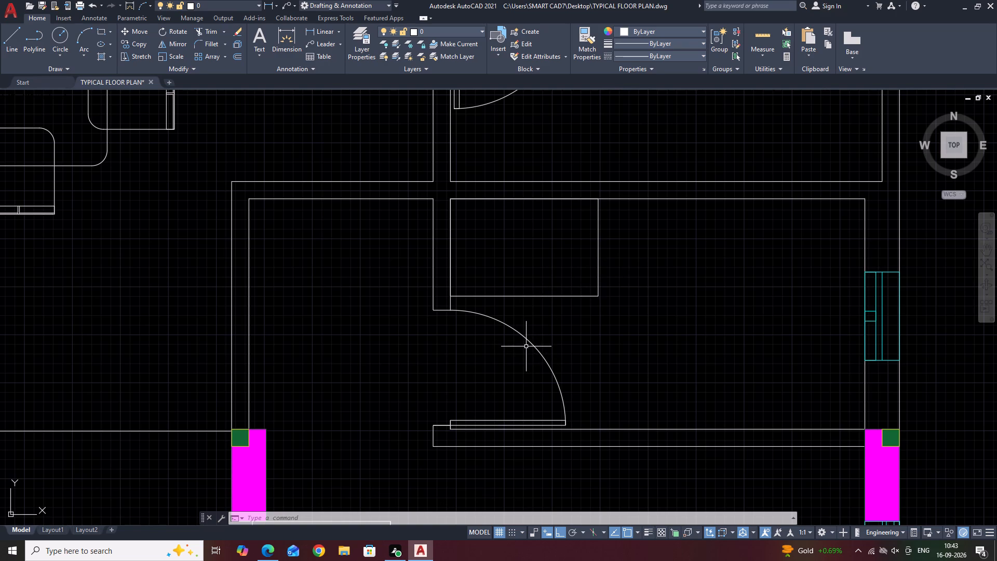
Draw a circle of about 4.2" radius near the middle of the new rectangle.
{"action": "middle_click_drag", "start_coordinate": [544, 298], "coordinate": [562, 391]}
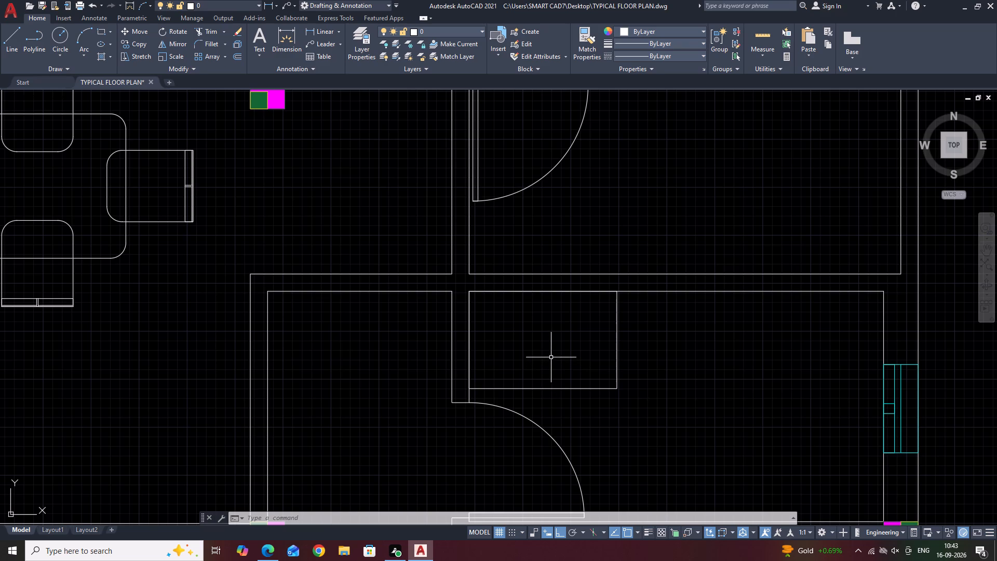
{"action": "type", "text": "C"}
{"action": "key", "text": "space"}
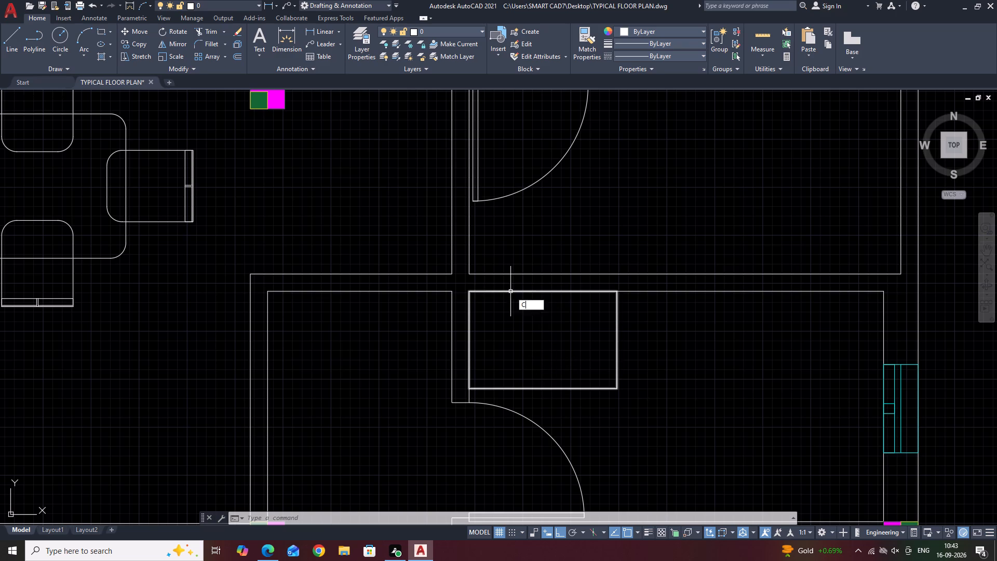
{"action": "left_click", "coordinate": [545, 340]}
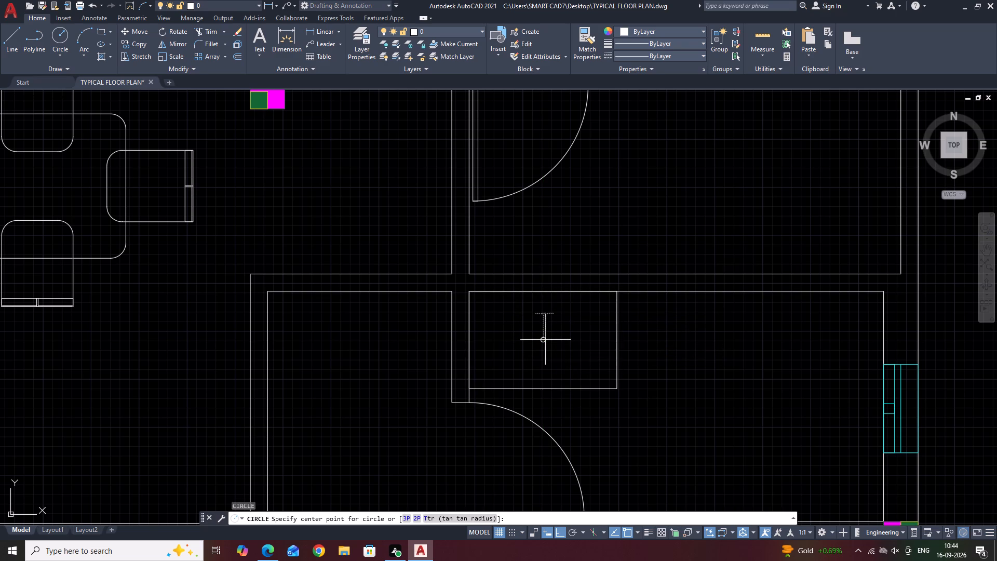
{"action": "left_click", "coordinate": [559, 338]}
Shrink the circle inside the rectangle in two passes to roughly half its drawn radius, keeping its centre.
{"action": "scroll", "coordinate": [559, 326], "scroll_direction": "down", "scroll_amount": 3}
{"action": "scroll", "coordinate": [559, 328], "scroll_direction": "up", "scroll_amount": 3}
{"action": "left_click", "coordinate": [559, 320]}
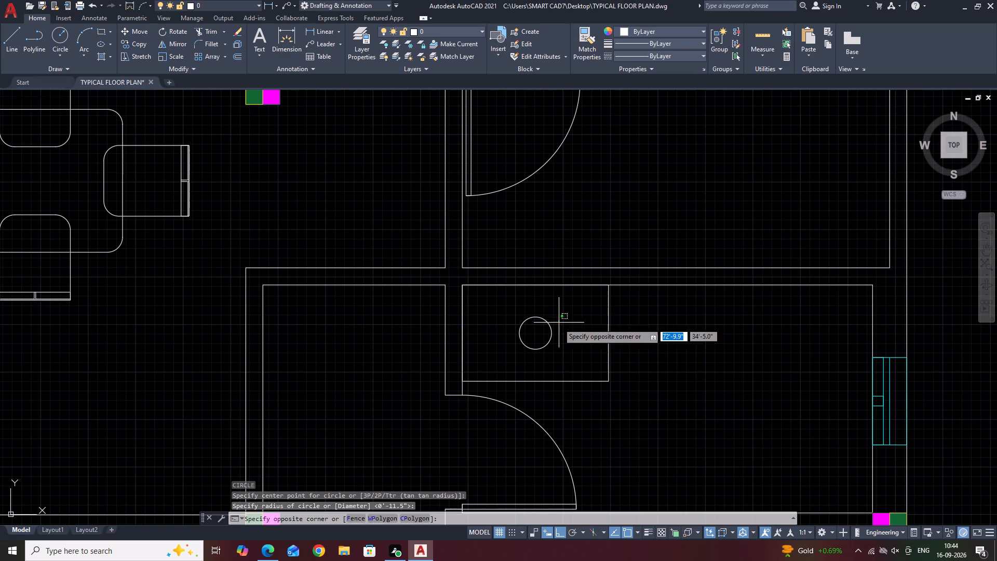
{"action": "left_click", "coordinate": [544, 334]}
{"action": "scroll", "coordinate": [531, 325], "scroll_direction": "up", "scroll_amount": 1}
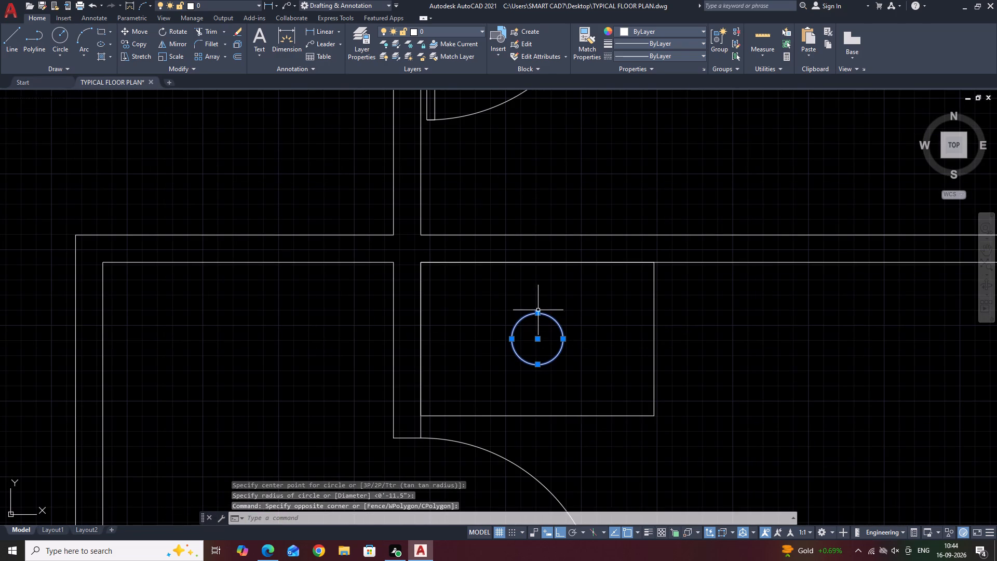
{"action": "left_click", "coordinate": [537, 314]}
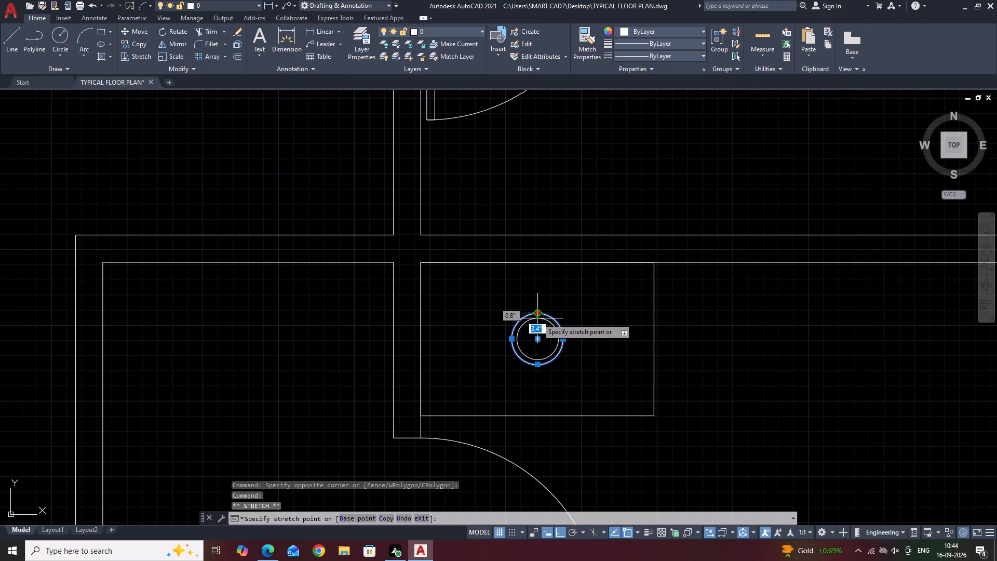
{"action": "left_click", "coordinate": [537, 319]}
{"action": "key", "text": "Escape"}
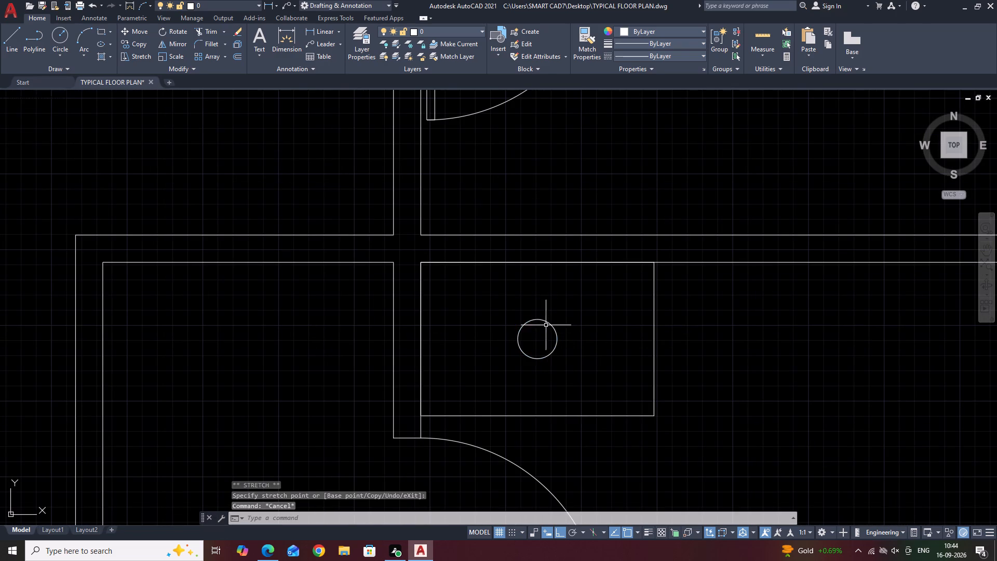
{"action": "left_click", "coordinate": [544, 316]}
{"action": "left_click", "coordinate": [541, 324]}
{"action": "left_click", "coordinate": [537, 317]}
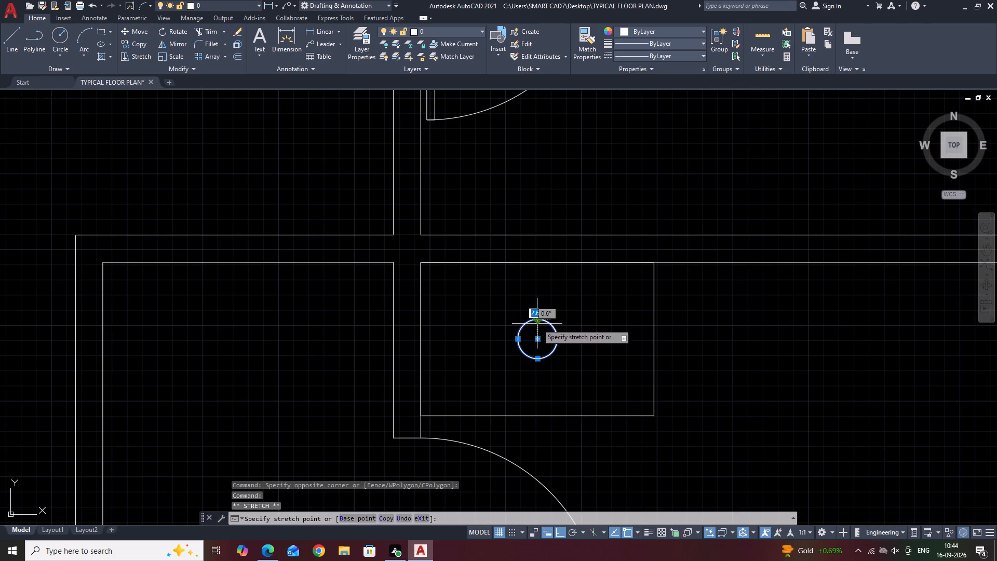
{"action": "left_click", "coordinate": [537, 327]}
{"action": "scroll", "coordinate": [537, 333], "scroll_direction": "up", "scroll_amount": 2}
{"action": "key", "text": "Escape"}
{"action": "scroll", "coordinate": [544, 324], "scroll_direction": "down", "scroll_amount": 2}
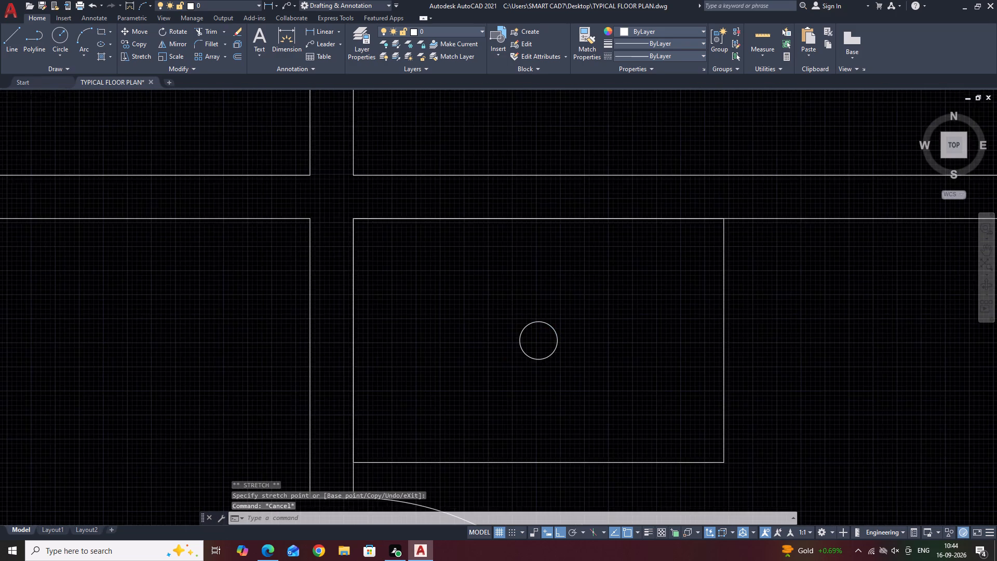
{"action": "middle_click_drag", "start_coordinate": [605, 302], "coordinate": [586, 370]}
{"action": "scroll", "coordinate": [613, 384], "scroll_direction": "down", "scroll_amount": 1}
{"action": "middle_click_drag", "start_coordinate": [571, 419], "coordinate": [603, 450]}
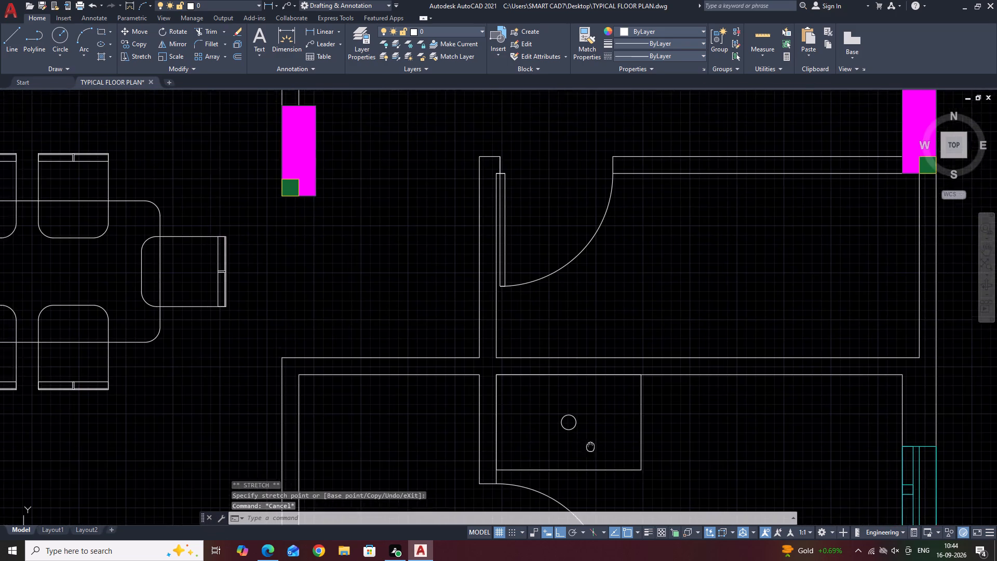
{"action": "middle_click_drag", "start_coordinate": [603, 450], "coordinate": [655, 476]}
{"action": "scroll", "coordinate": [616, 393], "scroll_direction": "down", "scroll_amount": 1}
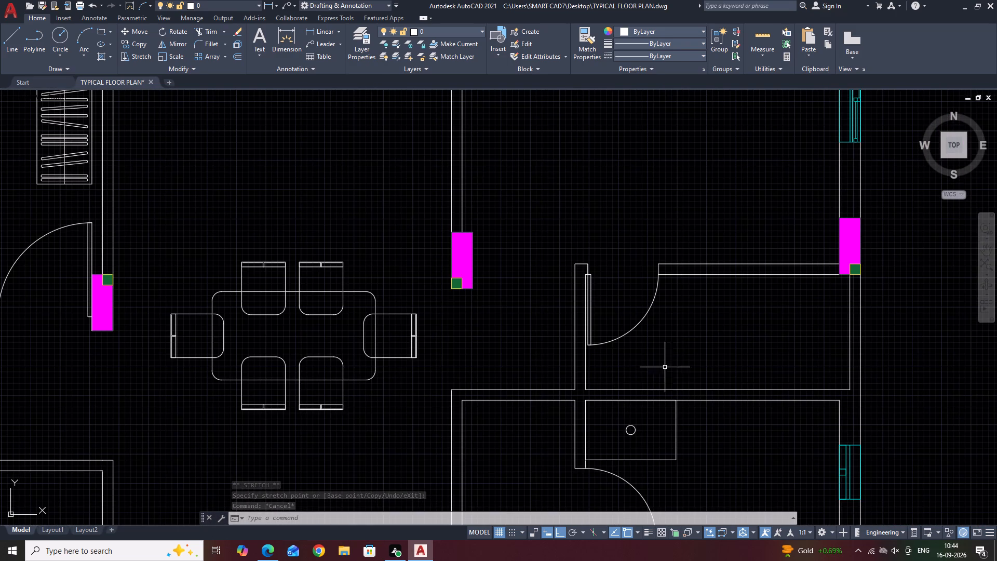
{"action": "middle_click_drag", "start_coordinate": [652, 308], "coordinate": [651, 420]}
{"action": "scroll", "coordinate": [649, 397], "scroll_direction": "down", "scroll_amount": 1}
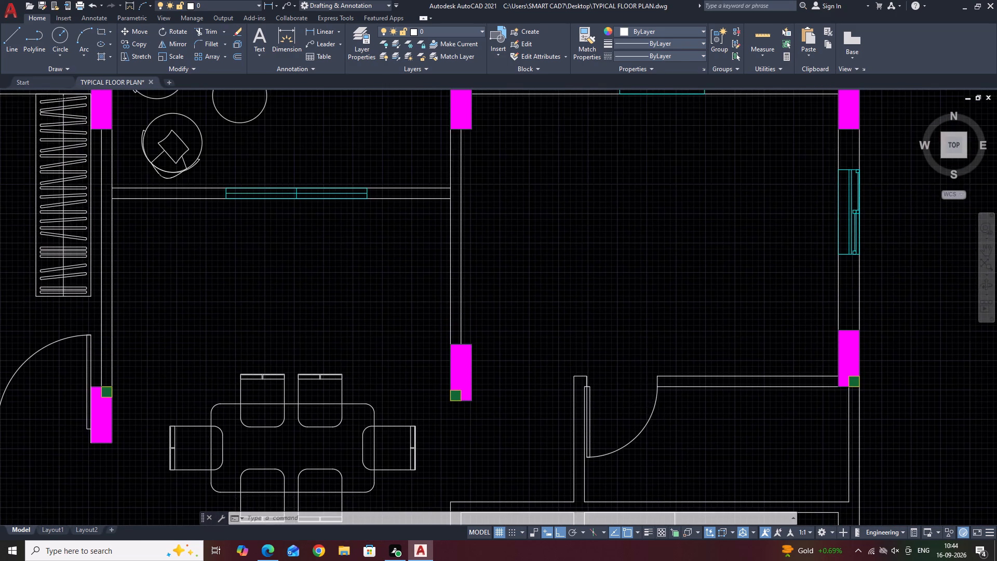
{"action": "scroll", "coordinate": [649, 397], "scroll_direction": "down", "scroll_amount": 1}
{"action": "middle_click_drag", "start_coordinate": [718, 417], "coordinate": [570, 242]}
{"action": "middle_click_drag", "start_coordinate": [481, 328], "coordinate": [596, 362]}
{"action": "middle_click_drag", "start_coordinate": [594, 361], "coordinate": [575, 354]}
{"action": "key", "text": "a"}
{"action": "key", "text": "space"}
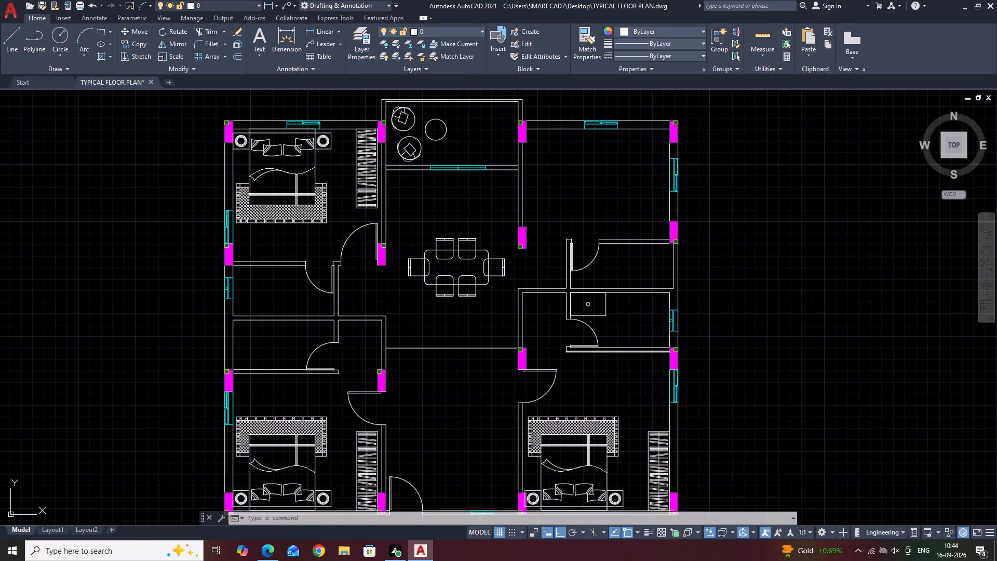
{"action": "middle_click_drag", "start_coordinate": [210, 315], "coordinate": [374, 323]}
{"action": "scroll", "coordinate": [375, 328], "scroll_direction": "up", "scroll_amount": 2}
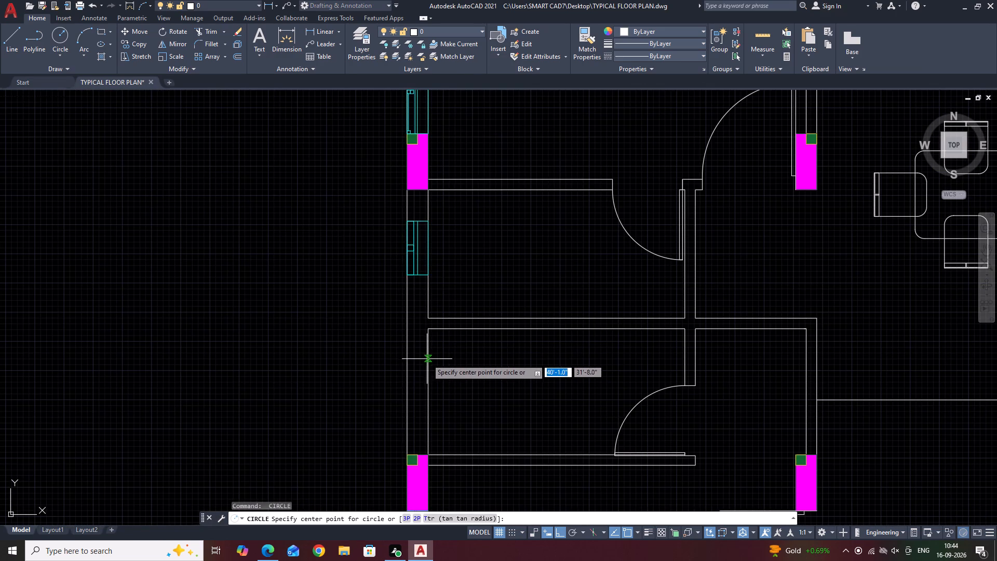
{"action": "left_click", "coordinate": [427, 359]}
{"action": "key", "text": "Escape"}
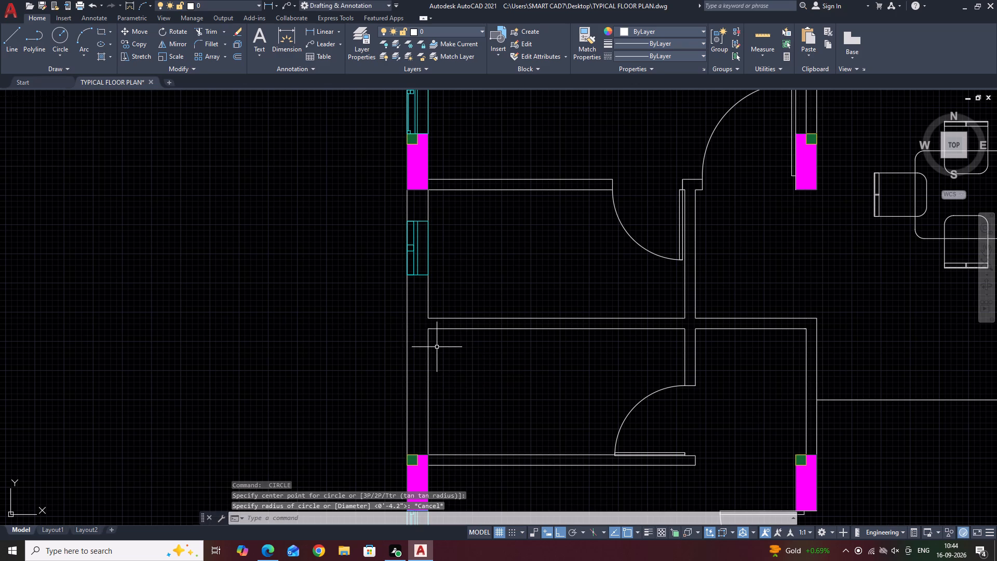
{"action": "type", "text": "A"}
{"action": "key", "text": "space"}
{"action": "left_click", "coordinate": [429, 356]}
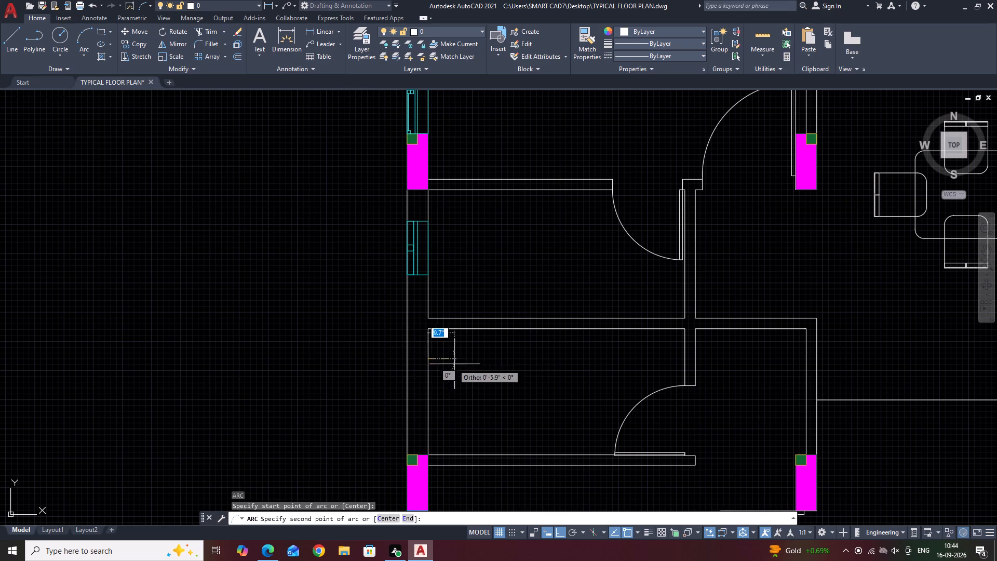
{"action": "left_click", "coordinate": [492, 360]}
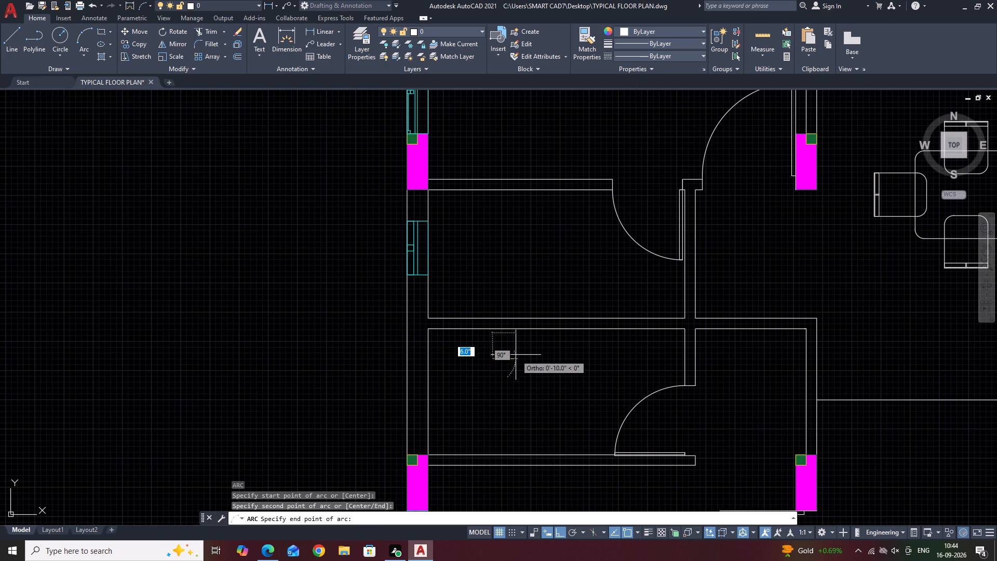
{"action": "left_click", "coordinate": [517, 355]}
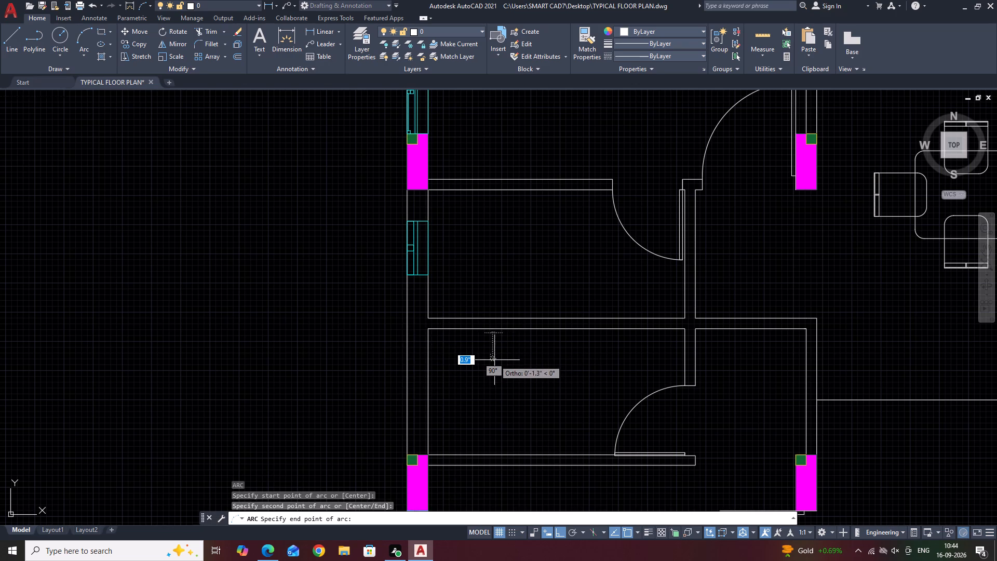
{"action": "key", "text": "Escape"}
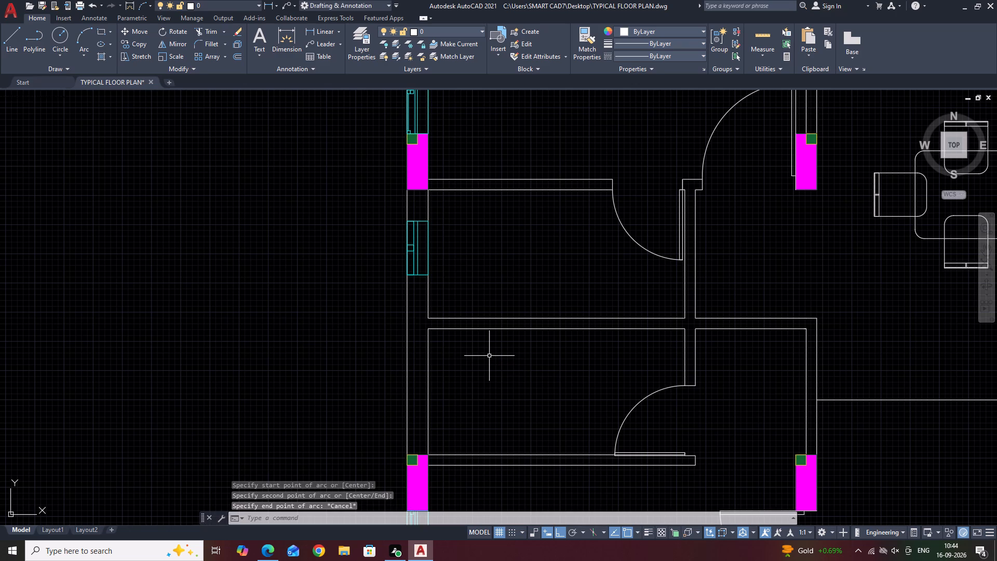
Draw a horizontal ellipse in the southern west-side bathroom, with its long axis starting on the west wall's inner face near the north wall.
{"action": "type", "text": "EL"}
{"action": "key", "text": "space"}
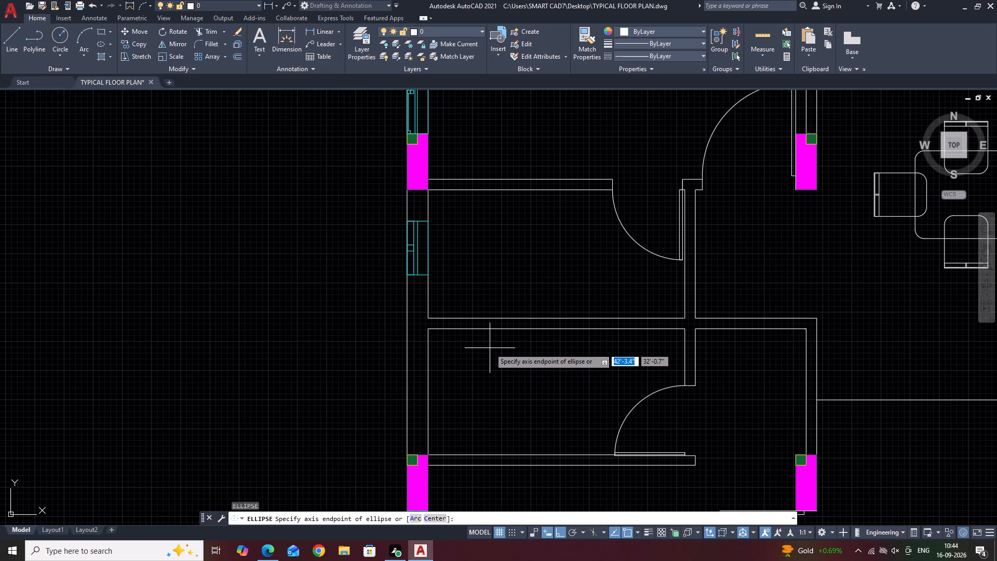
{"action": "middle_click_drag", "start_coordinate": [533, 366], "coordinate": [488, 283]}
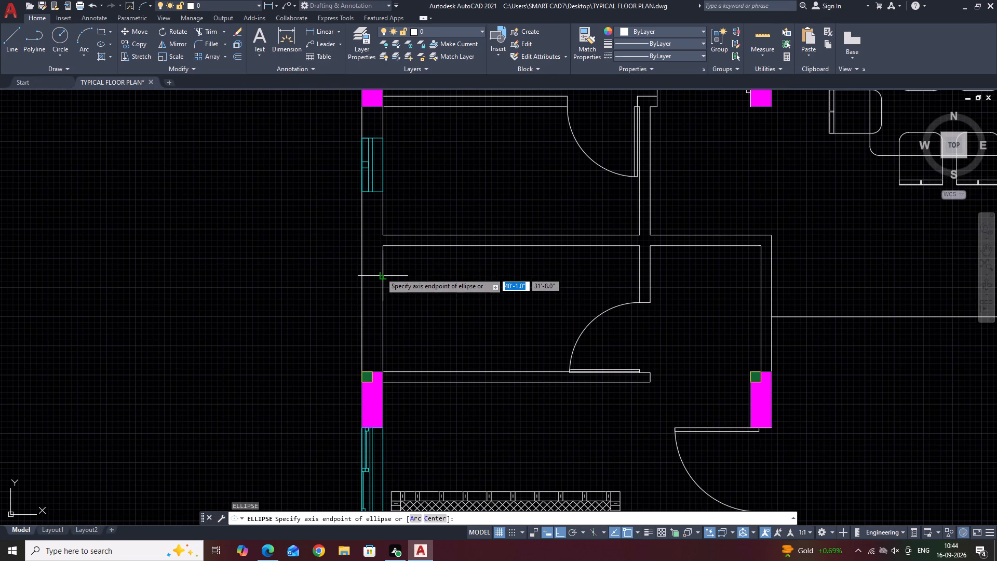
{"action": "left_click", "coordinate": [381, 273]}
{"action": "left_click", "coordinate": [456, 277]}
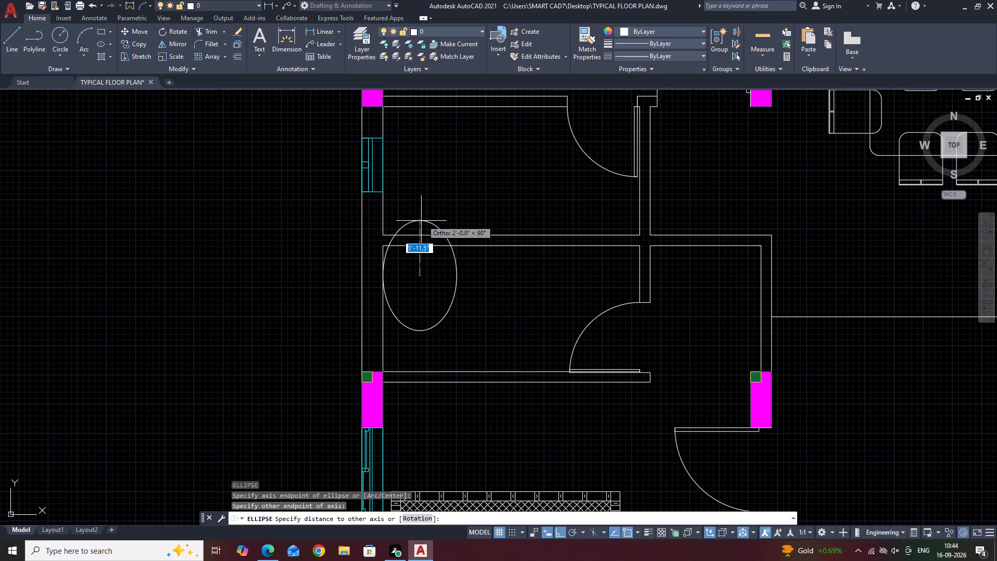
{"action": "left_click", "coordinate": [401, 257]}
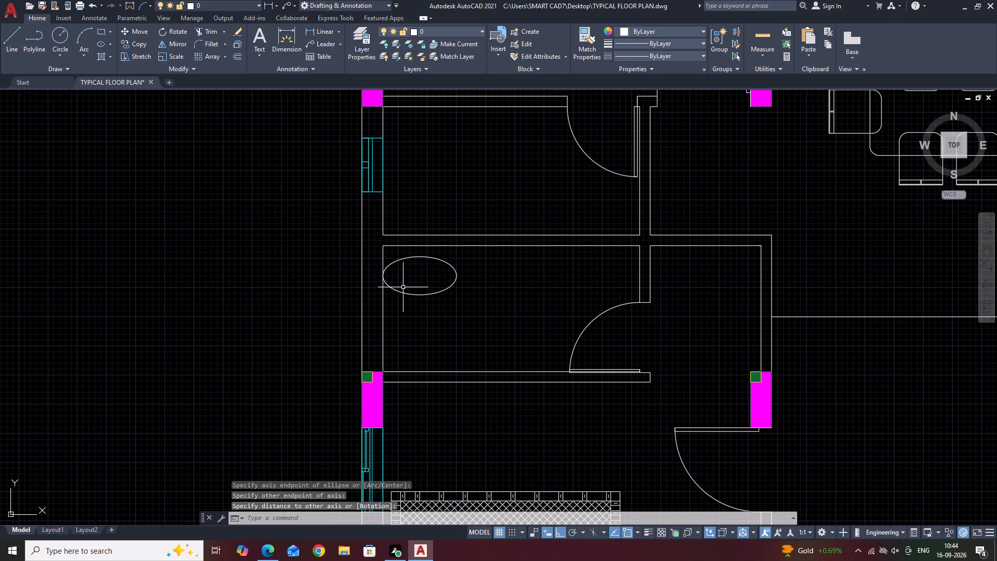
Stretch the ellipse's short axis outward to make it rounder, leaving its long axis as drawn.
{"action": "middle_click_drag", "start_coordinate": [403, 291], "coordinate": [409, 336]}
{"action": "scroll", "coordinate": [408, 336], "scroll_direction": "up", "scroll_amount": 2}
{"action": "left_click_drag", "start_coordinate": [422, 318], "coordinate": [419, 324]}
{"action": "left_click_drag", "start_coordinate": [403, 349], "coordinate": [403, 369]}
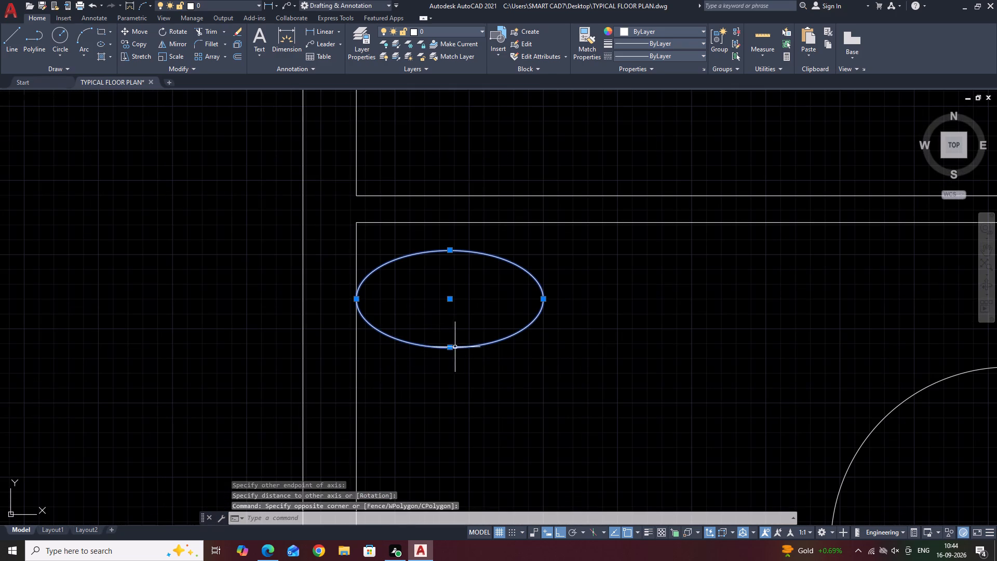
{"action": "left_click", "coordinate": [450, 349]}
{"action": "left_click", "coordinate": [454, 366]}
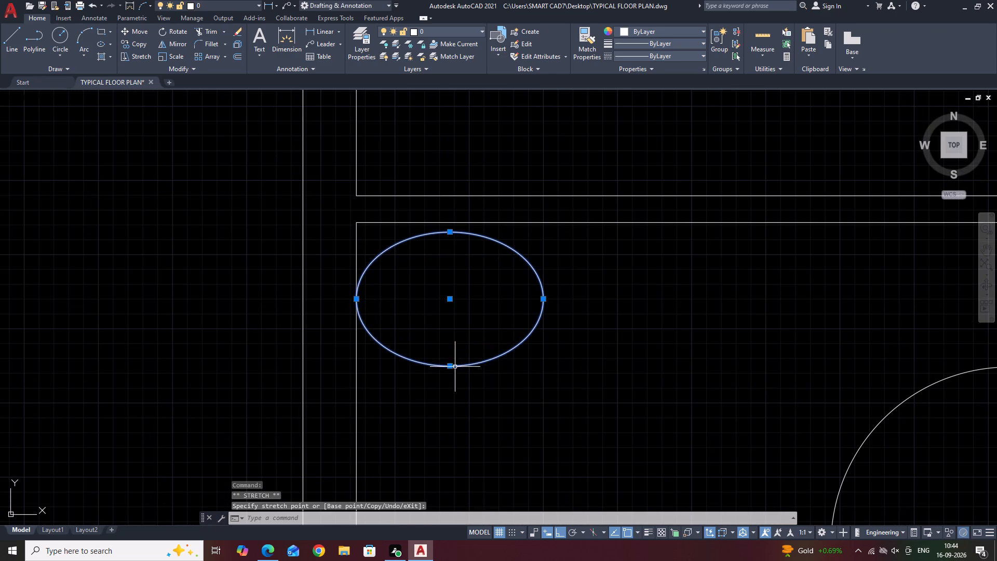
Move the ellipse south along the west wall's inner face, closer to the middle of the wall.
{"action": "middle_click_drag", "start_coordinate": [550, 410], "coordinate": [533, 336]}
{"action": "key", "text": "m"}
{"action": "key", "text": "space"}
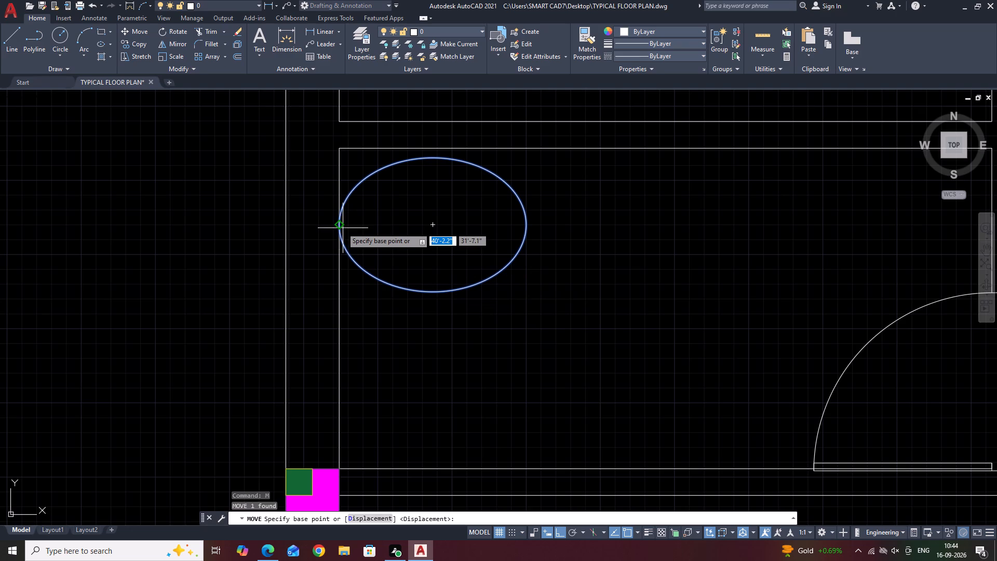
{"action": "left_click", "coordinate": [337, 224]}
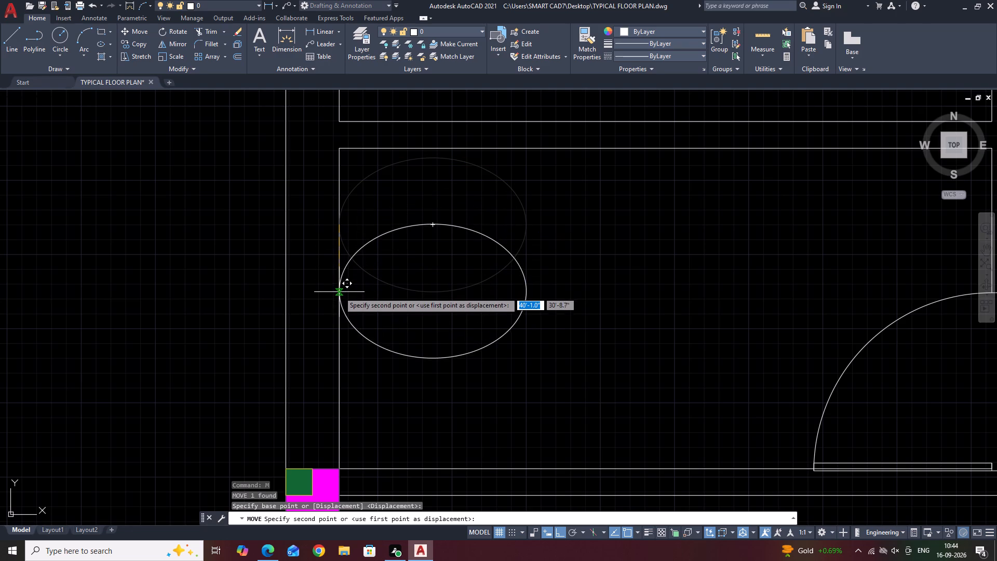
{"action": "left_click", "coordinate": [339, 287]}
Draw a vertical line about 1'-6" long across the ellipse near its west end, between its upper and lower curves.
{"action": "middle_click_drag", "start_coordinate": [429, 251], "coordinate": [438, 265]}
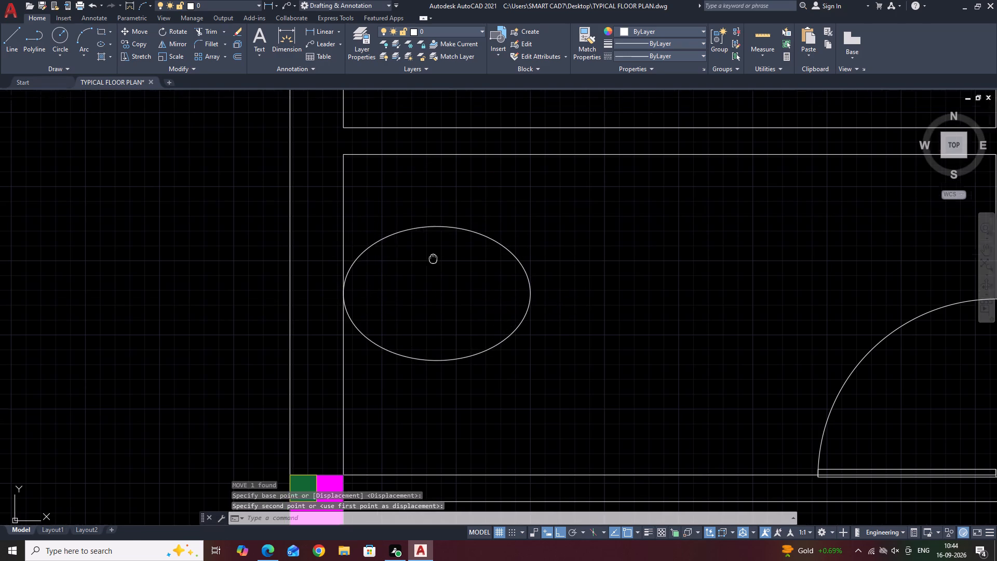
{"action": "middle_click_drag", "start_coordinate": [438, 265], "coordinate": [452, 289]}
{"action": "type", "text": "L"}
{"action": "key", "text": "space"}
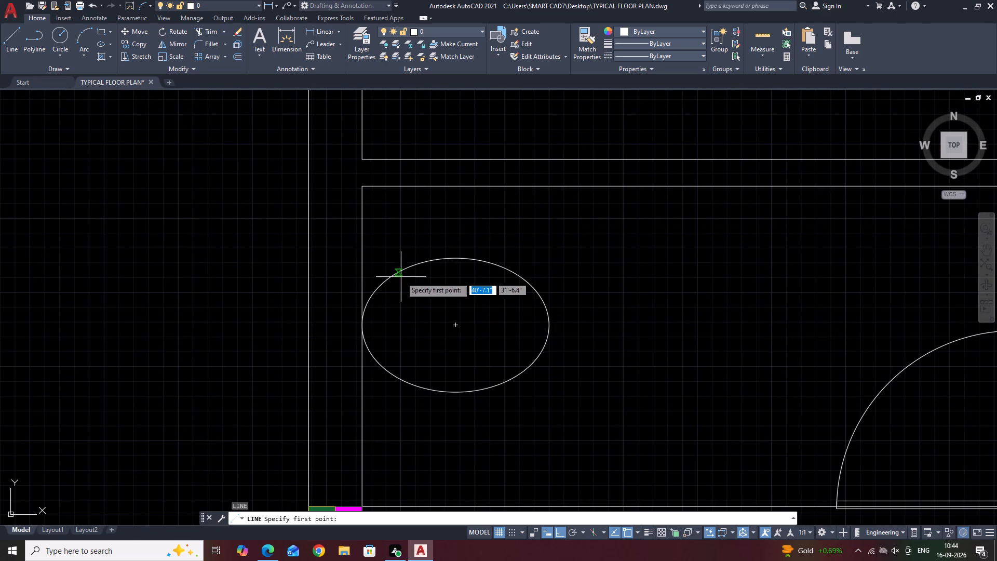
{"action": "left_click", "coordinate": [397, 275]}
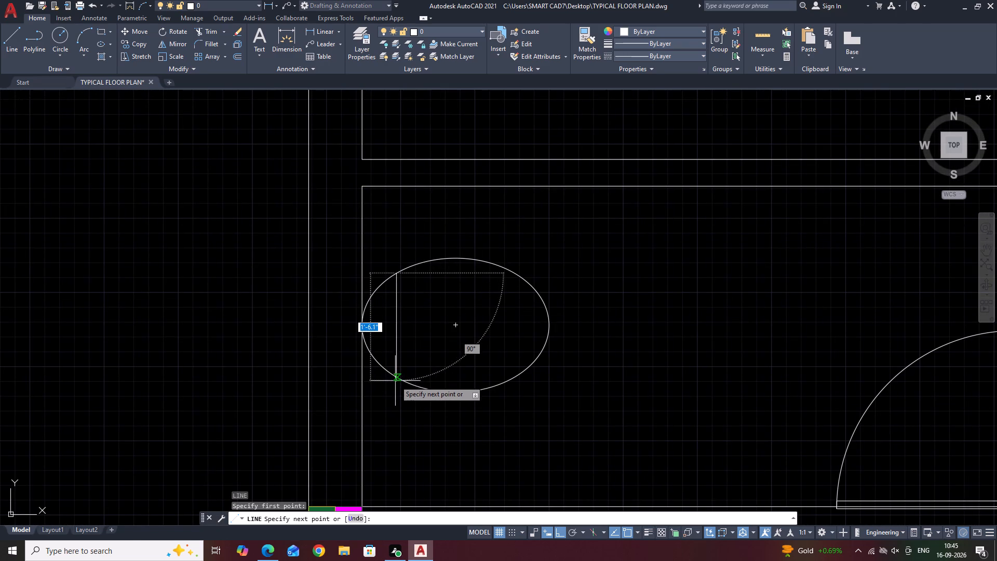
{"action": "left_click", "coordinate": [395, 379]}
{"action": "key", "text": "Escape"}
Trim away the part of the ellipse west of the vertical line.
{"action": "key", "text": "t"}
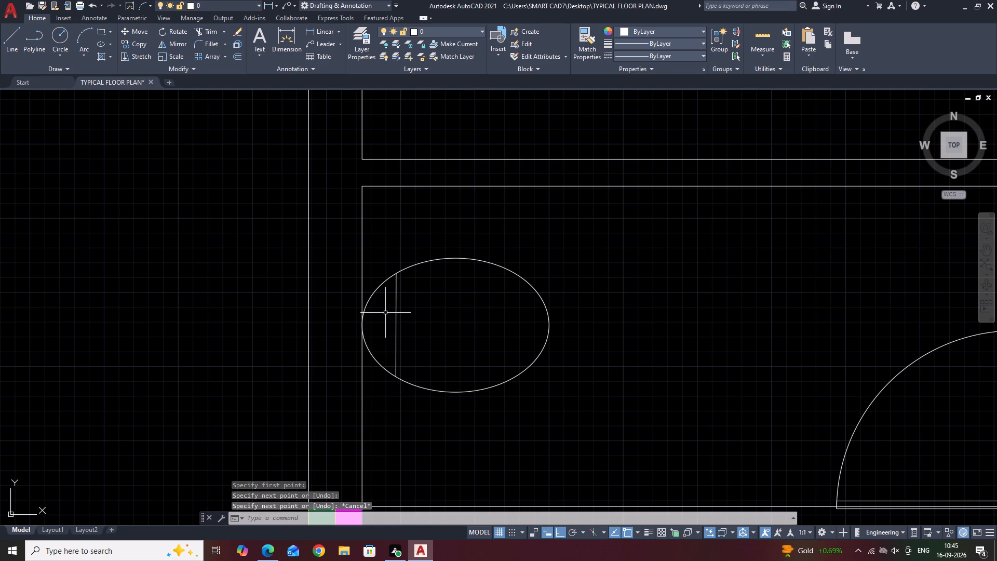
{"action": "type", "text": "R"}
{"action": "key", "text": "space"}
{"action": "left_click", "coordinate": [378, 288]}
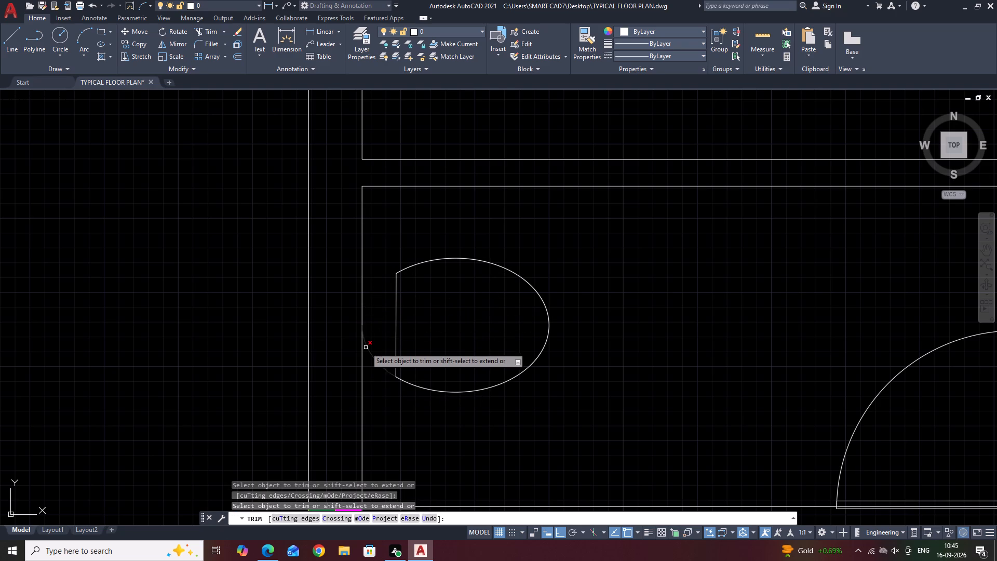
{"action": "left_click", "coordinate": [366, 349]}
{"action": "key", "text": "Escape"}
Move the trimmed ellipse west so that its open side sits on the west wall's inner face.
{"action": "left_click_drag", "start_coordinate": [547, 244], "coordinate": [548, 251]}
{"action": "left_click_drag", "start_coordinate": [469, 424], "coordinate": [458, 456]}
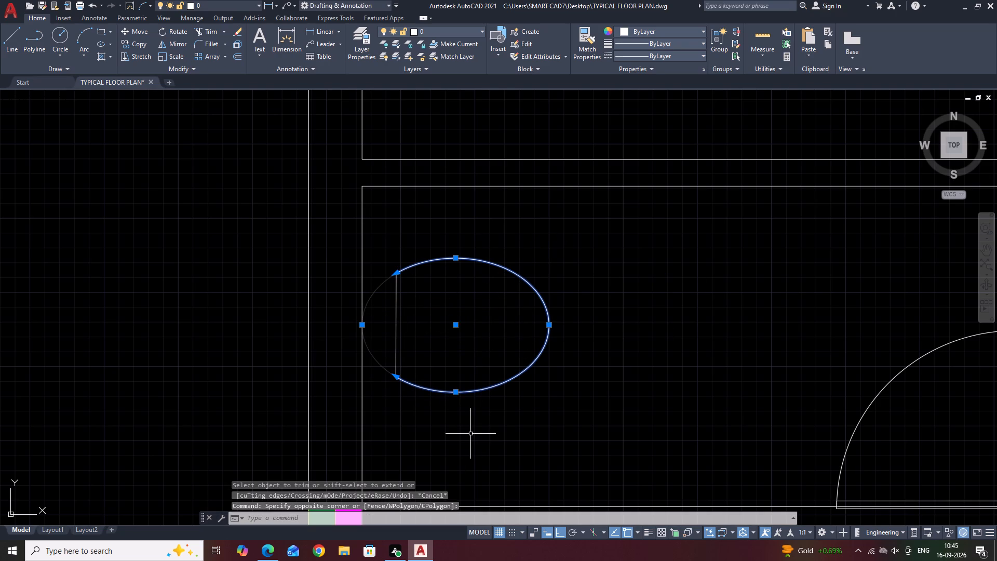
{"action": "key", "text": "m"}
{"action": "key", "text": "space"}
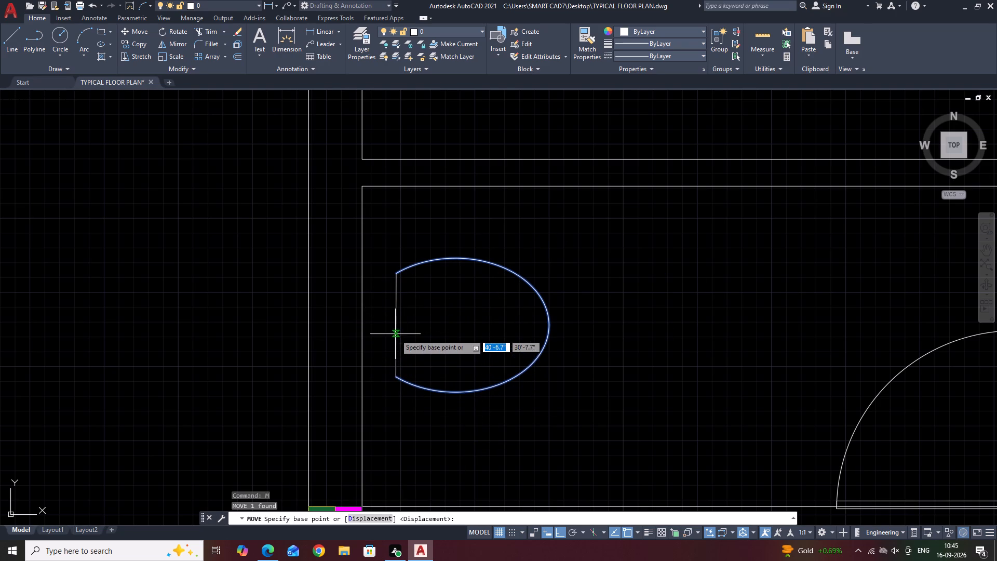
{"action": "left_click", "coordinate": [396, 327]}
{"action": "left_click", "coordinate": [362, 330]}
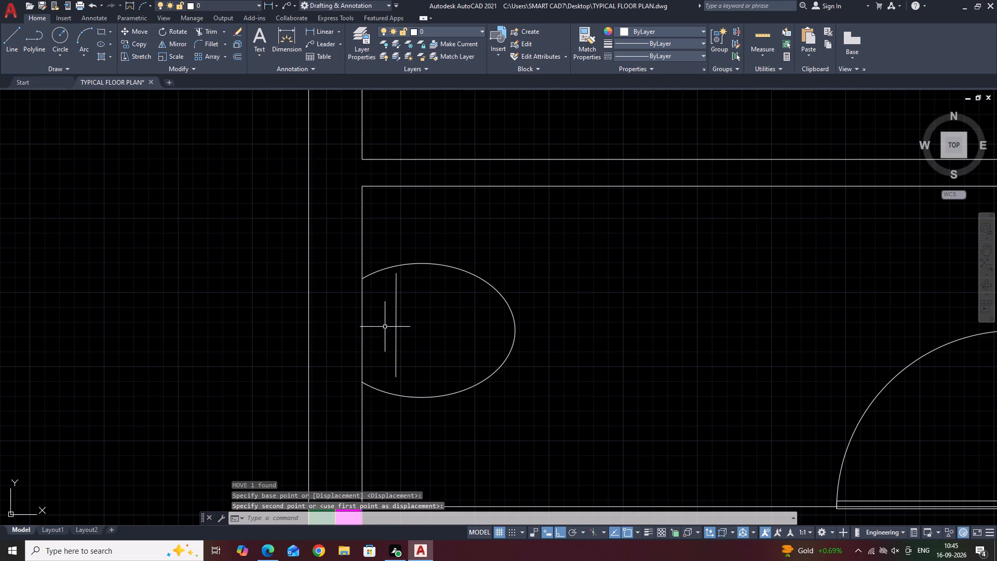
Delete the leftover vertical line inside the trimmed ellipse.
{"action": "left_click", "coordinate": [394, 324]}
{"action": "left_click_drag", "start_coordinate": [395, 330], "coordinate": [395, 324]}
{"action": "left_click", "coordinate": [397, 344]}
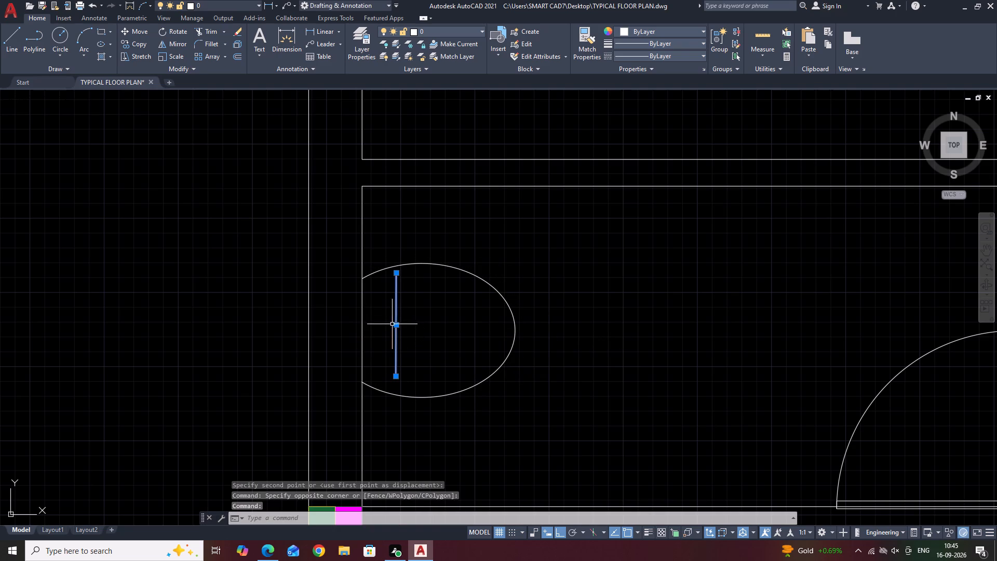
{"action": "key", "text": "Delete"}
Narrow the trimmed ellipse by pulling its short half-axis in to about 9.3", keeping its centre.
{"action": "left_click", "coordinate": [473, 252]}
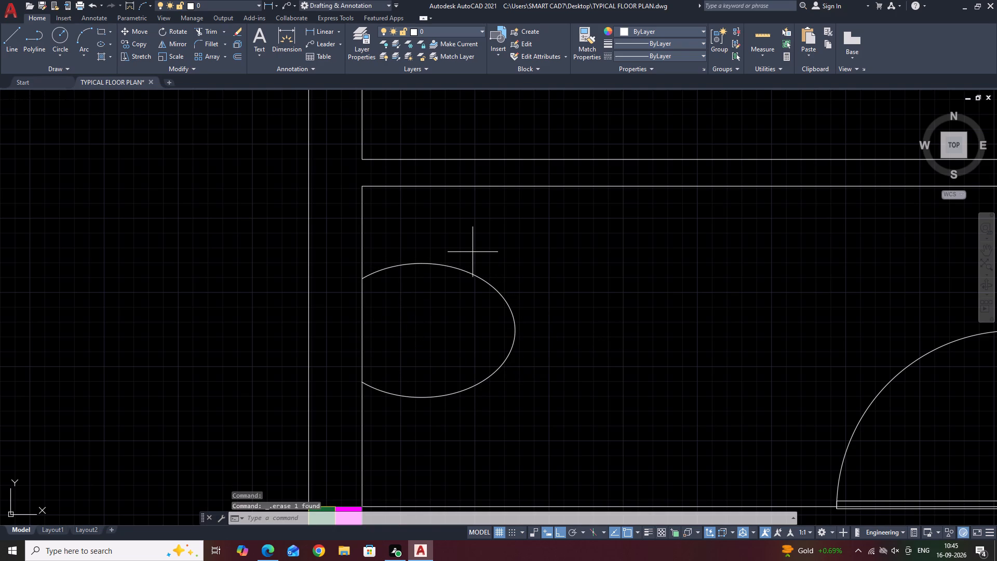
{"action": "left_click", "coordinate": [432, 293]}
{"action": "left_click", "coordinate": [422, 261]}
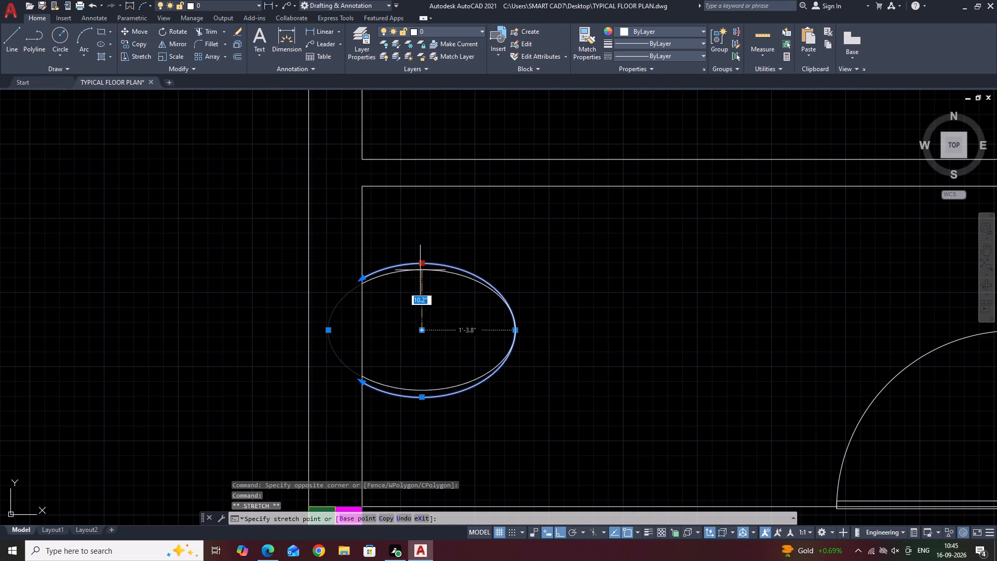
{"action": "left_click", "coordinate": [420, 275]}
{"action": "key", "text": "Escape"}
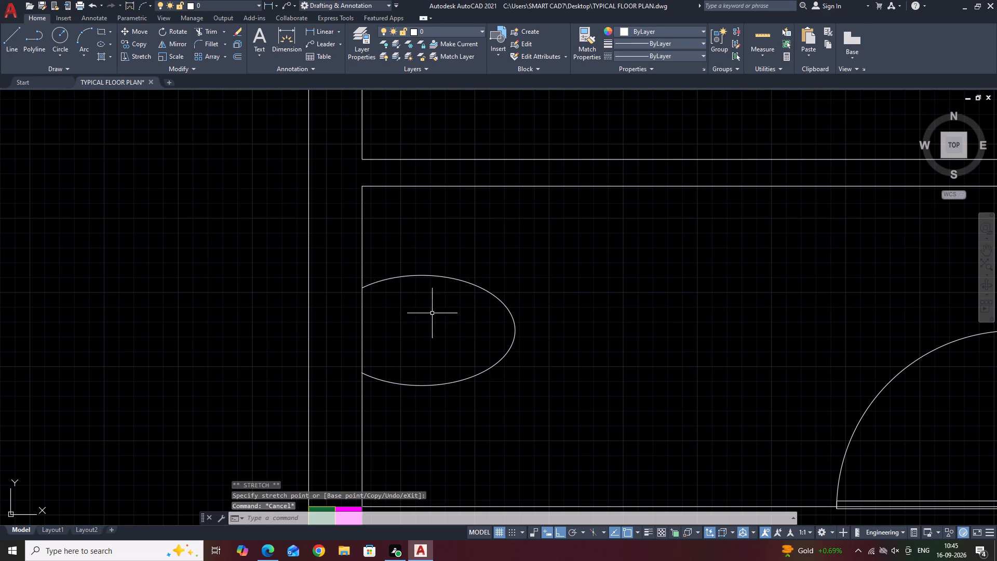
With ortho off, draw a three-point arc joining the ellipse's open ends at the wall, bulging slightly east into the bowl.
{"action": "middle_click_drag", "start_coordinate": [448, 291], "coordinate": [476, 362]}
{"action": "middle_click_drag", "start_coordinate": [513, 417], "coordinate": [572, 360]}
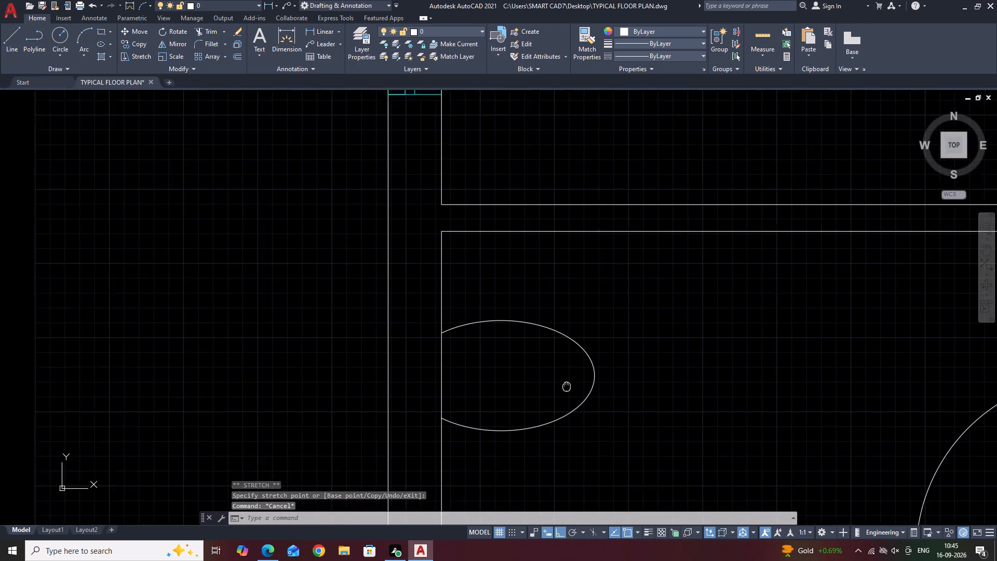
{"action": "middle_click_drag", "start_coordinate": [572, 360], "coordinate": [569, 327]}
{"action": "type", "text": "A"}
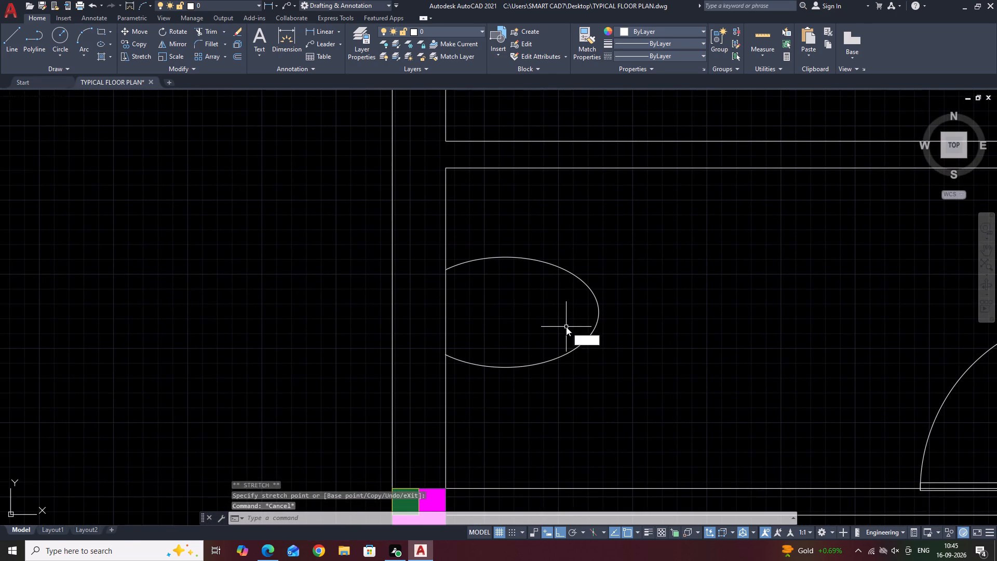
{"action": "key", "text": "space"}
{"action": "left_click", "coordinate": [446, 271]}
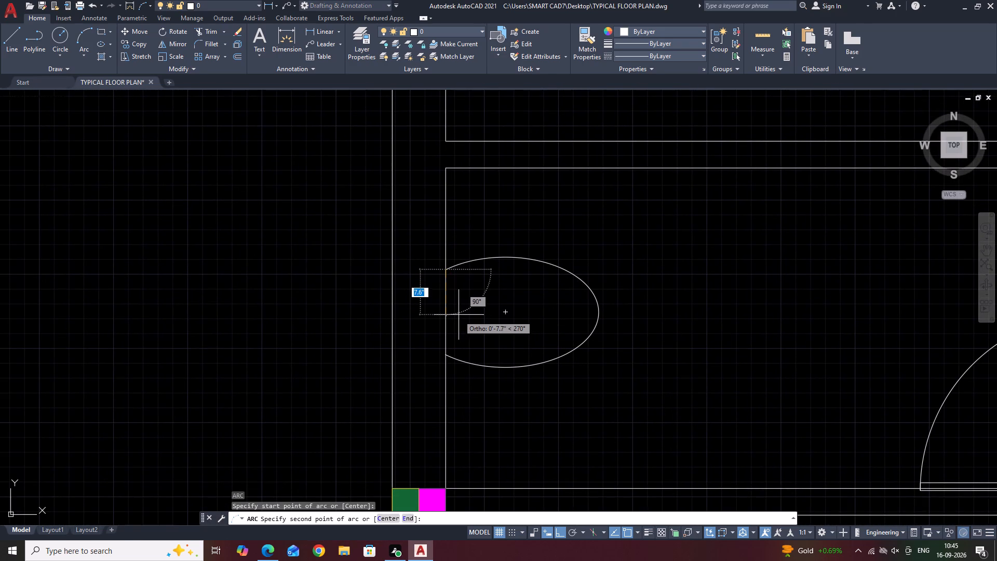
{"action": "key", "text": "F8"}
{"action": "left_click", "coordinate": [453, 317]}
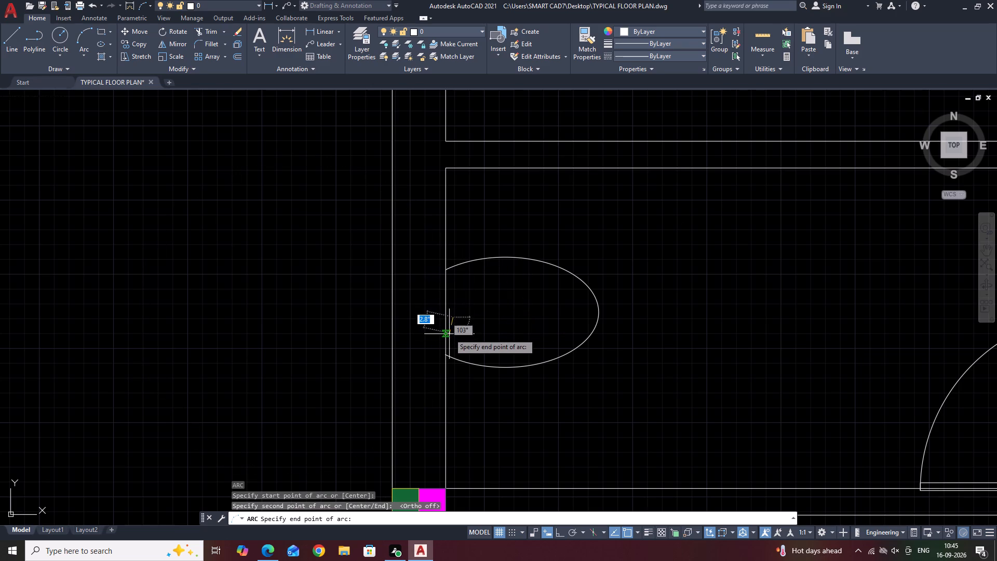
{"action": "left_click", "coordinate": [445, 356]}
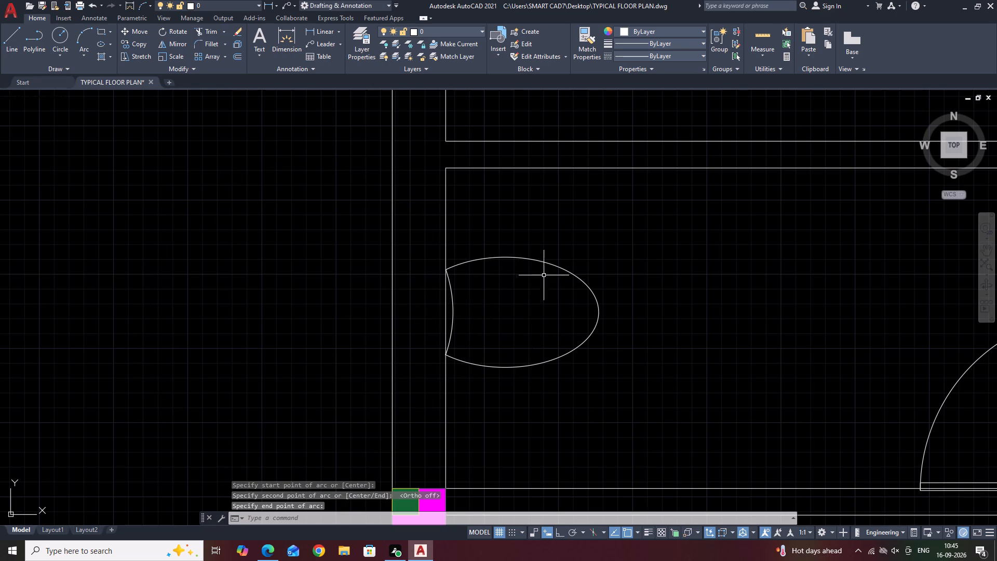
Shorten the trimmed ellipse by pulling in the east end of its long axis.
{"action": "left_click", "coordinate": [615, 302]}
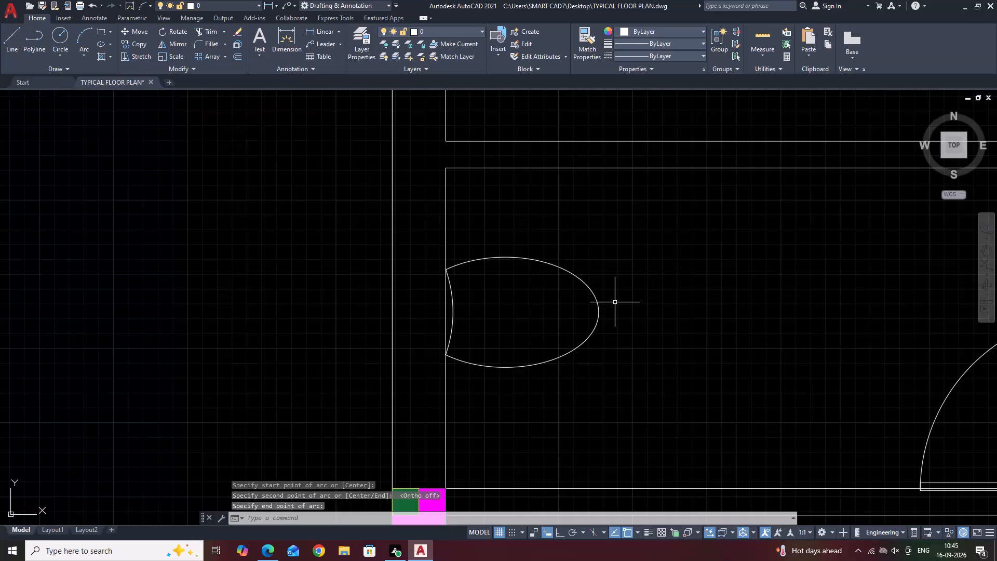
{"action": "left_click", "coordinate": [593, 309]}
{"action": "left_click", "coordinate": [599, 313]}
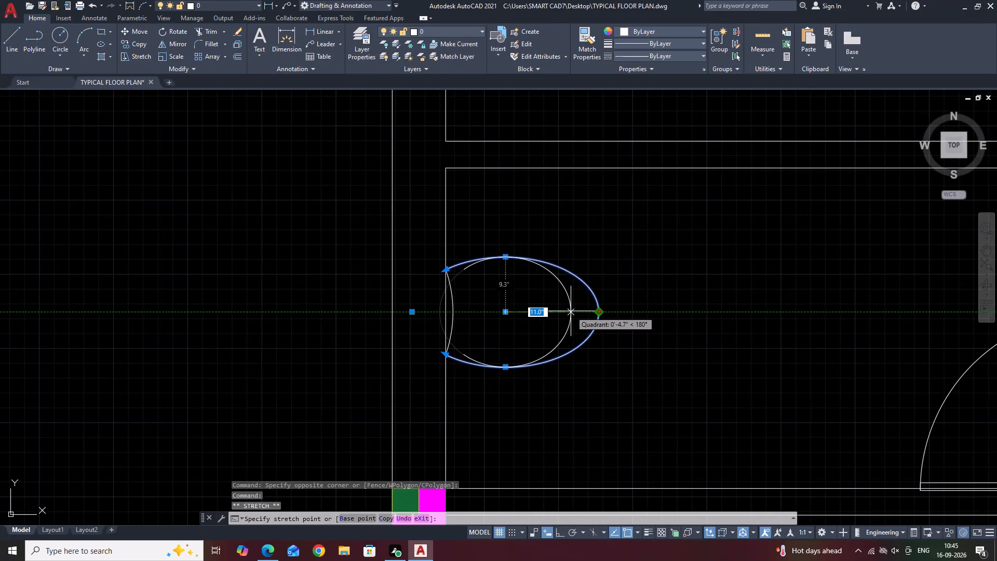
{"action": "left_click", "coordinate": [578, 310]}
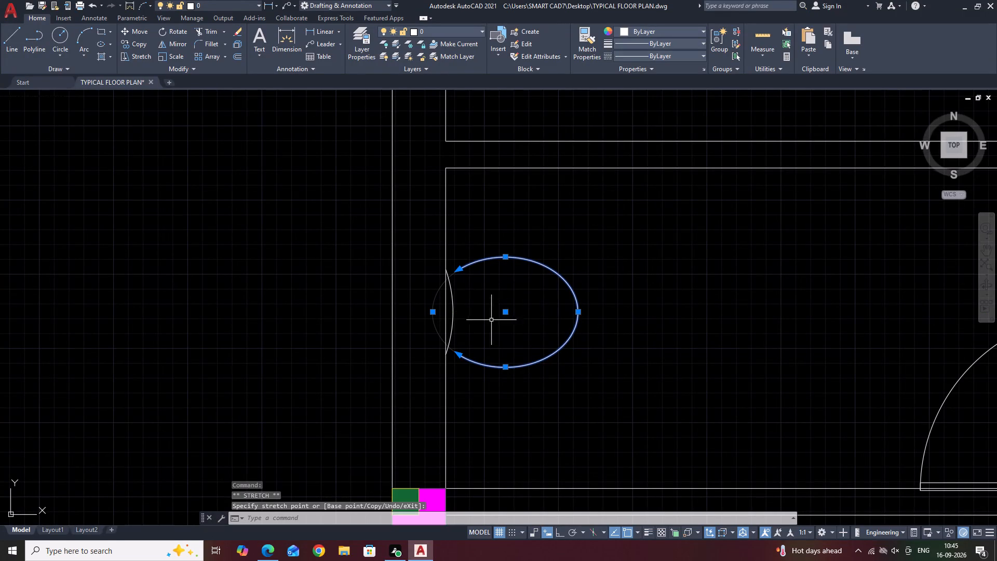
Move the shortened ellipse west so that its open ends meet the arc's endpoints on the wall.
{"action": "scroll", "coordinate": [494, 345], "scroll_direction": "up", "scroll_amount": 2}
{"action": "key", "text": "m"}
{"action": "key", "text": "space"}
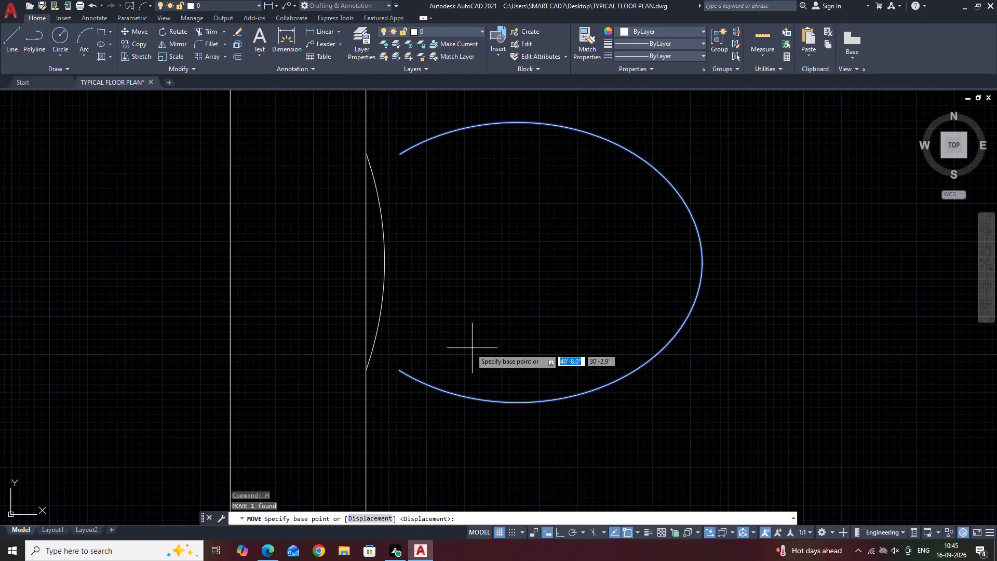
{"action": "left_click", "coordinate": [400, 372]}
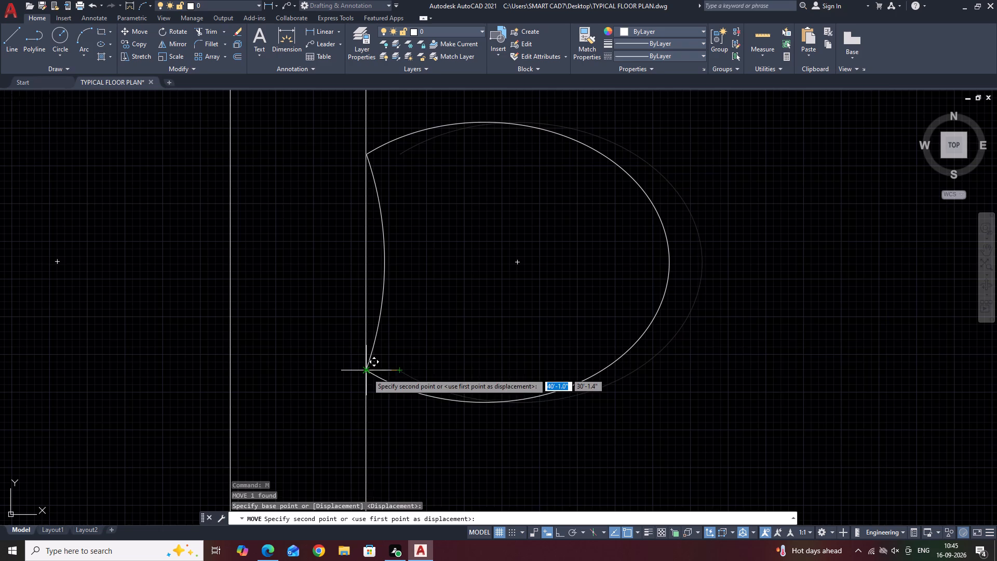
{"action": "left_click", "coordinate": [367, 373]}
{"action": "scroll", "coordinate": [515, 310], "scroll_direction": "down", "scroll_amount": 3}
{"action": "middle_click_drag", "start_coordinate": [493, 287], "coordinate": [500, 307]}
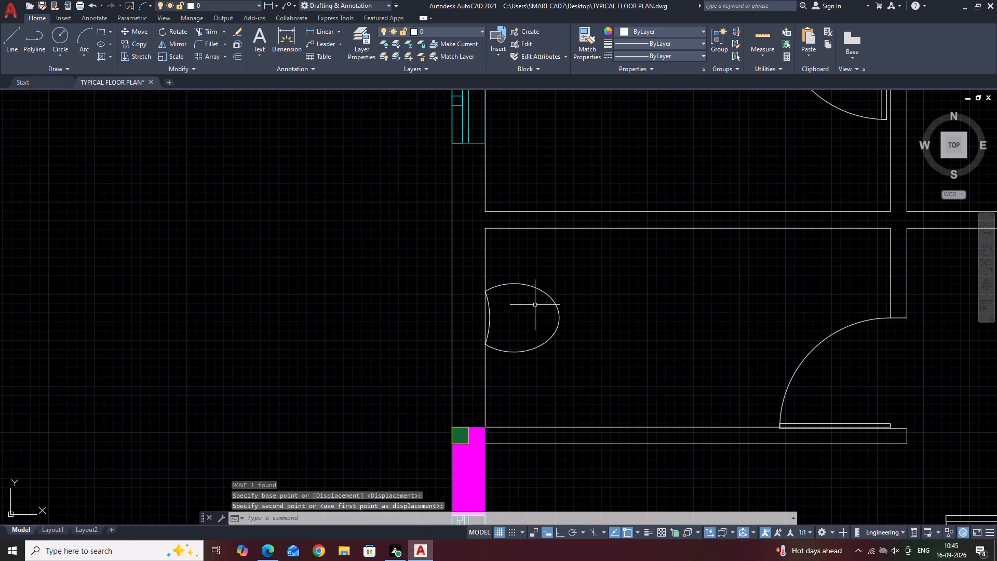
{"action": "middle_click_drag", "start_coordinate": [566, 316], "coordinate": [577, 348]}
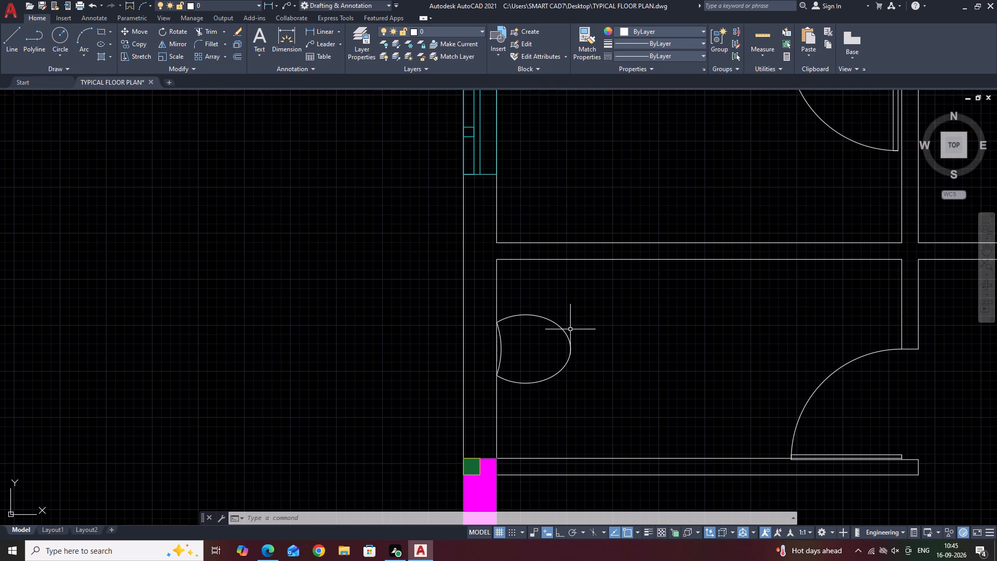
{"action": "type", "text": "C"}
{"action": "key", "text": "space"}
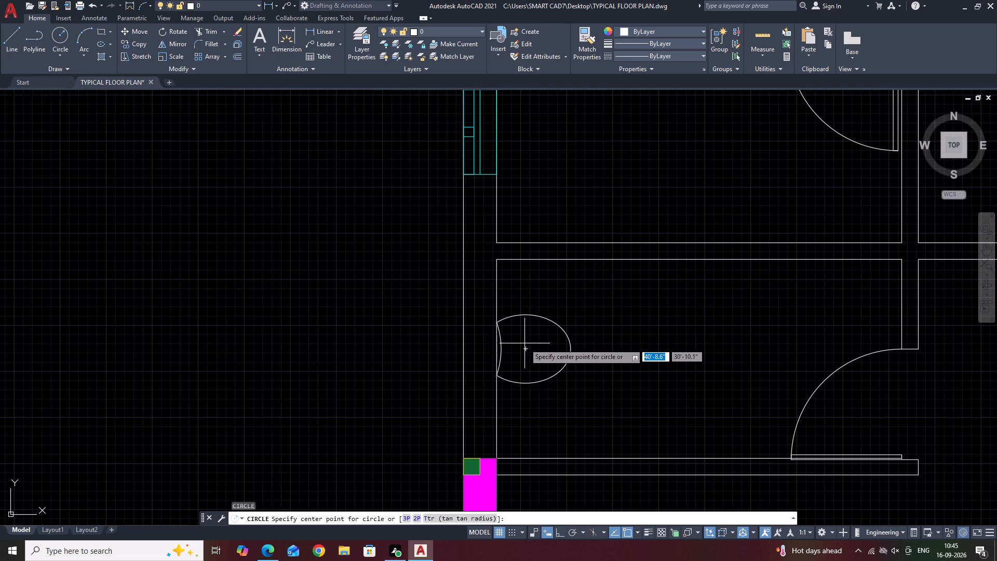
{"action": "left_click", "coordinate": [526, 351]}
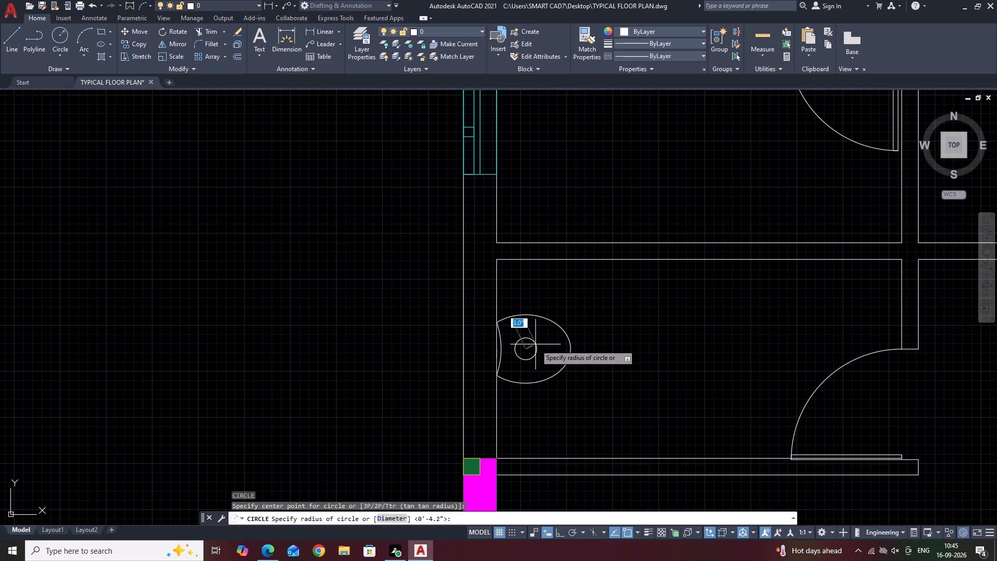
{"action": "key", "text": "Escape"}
Delete the hand-drawn toilet outline, both trimmed ellipse and closing arc, from the southern west-side bathroom.
{"action": "middle_click_drag", "start_coordinate": [551, 363], "coordinate": [559, 379]}
{"action": "middle_click_drag", "start_coordinate": [568, 399], "coordinate": [574, 407]}
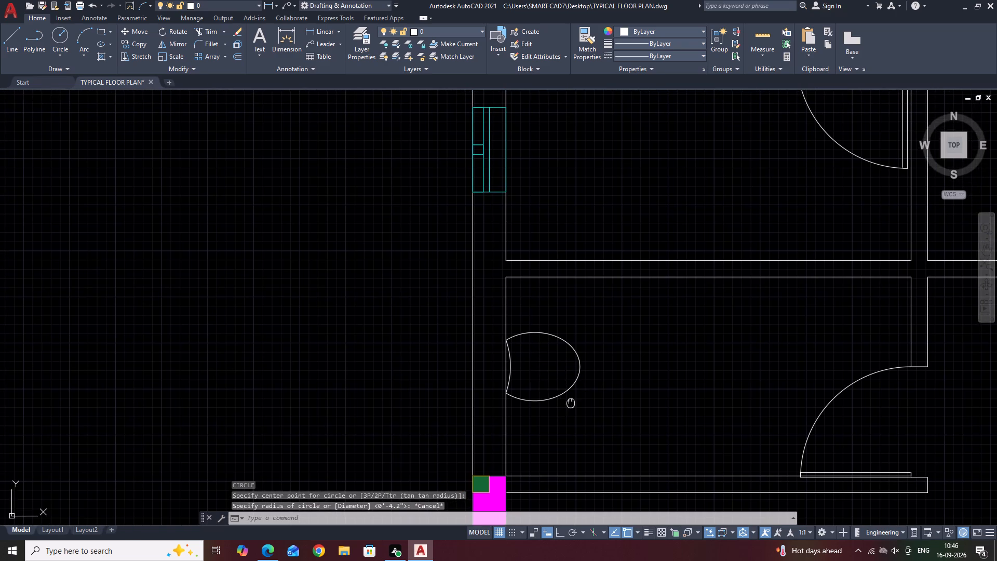
{"action": "middle_click_drag", "start_coordinate": [574, 407], "coordinate": [410, 345]}
{"action": "scroll", "coordinate": [410, 312], "scroll_direction": "down", "scroll_amount": 2}
{"action": "middle_click_drag", "start_coordinate": [519, 266], "coordinate": [520, 323]}
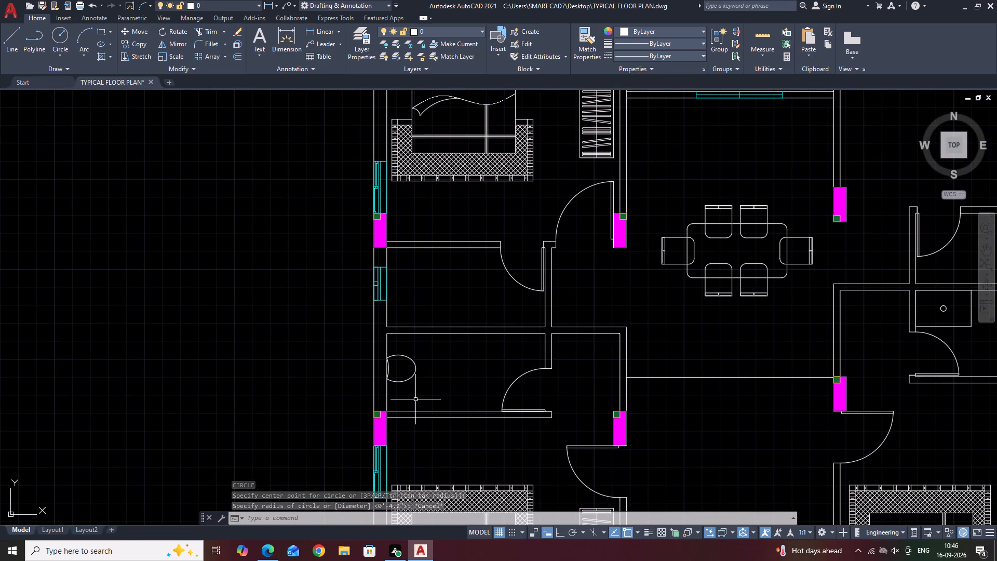
{"action": "scroll", "coordinate": [402, 397], "scroll_direction": "up", "scroll_amount": 2}
{"action": "left_click_drag", "start_coordinate": [450, 392], "coordinate": [445, 384]}
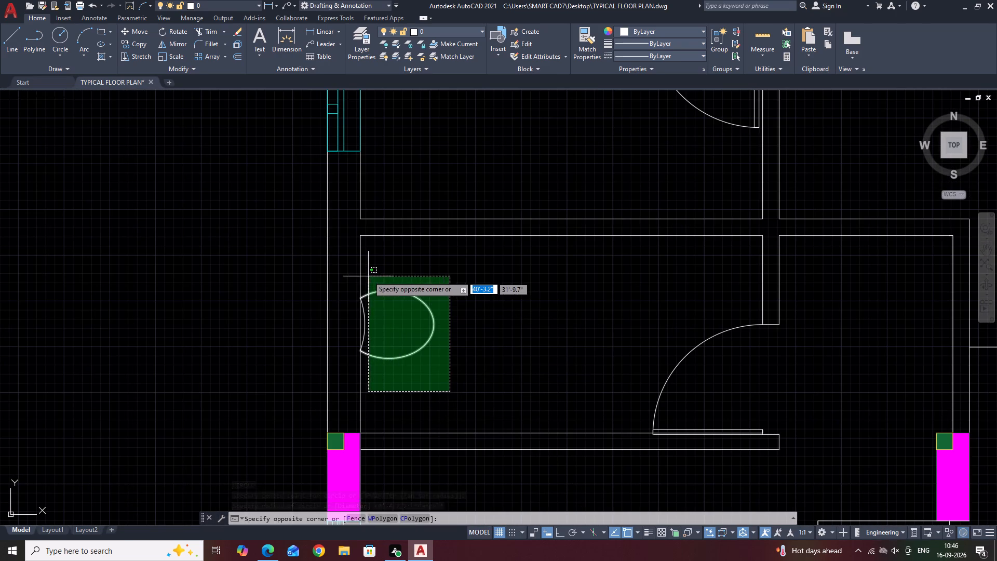
{"action": "left_click", "coordinate": [363, 274]}
{"action": "key", "text": "Delete"}
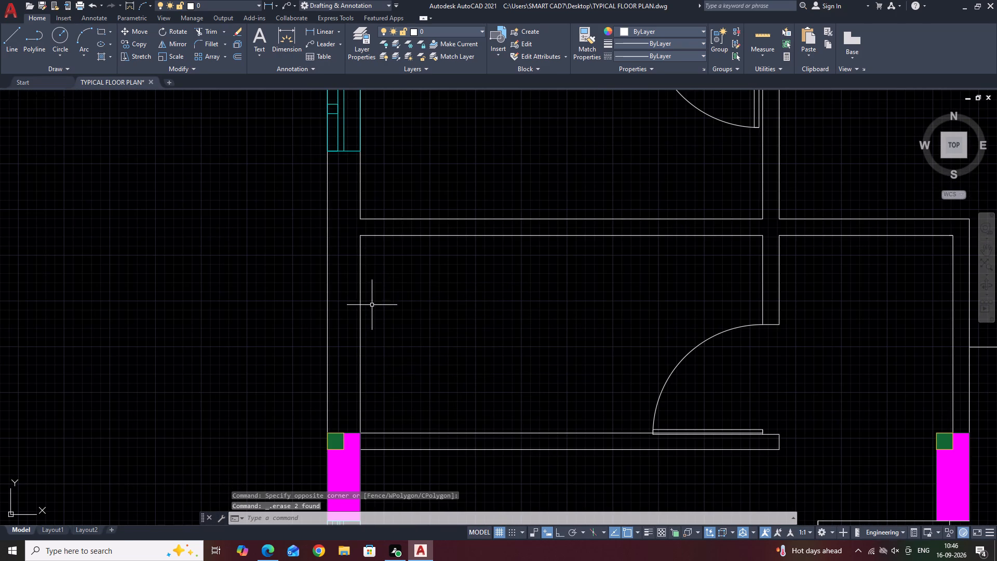
Insert the Toilet - Imperial block from the tool palettes in the middle of the southern west-side bathroom and close the palettes.
{"action": "key", "text": "t"}
{"action": "type", "text": "P"}
{"action": "key", "text": "space"}
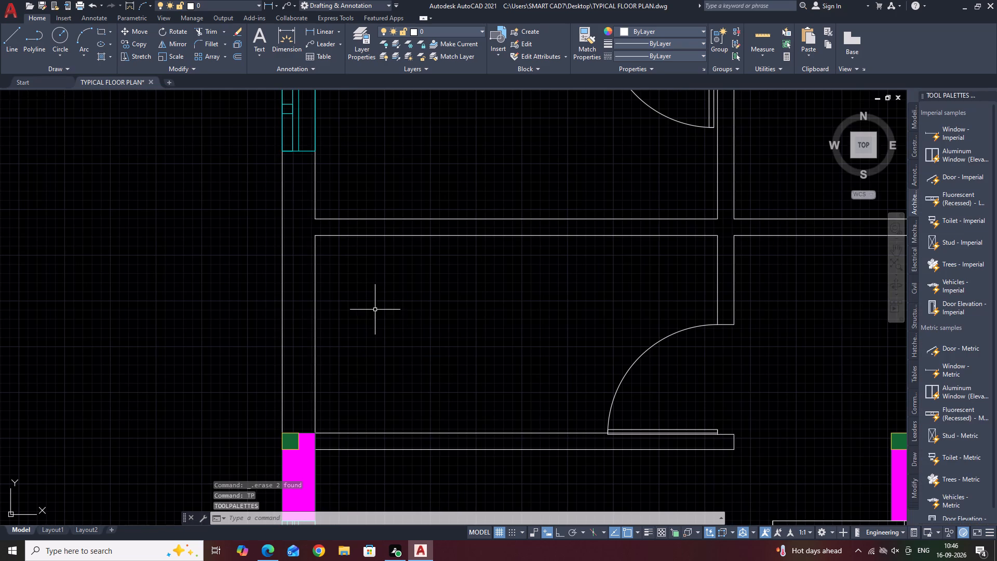
{"action": "left_click", "coordinate": [940, 221]}
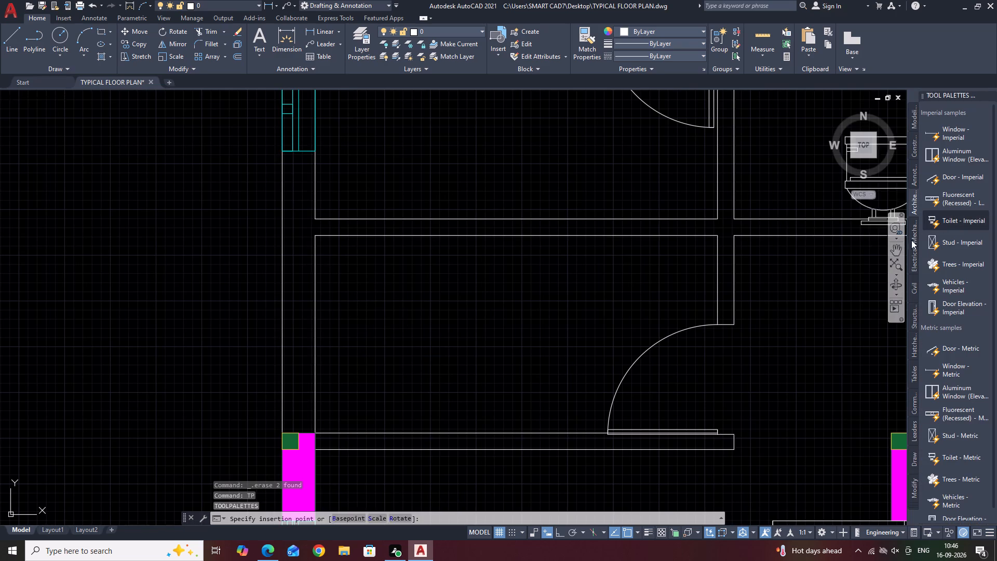
{"action": "left_click", "coordinate": [546, 338]}
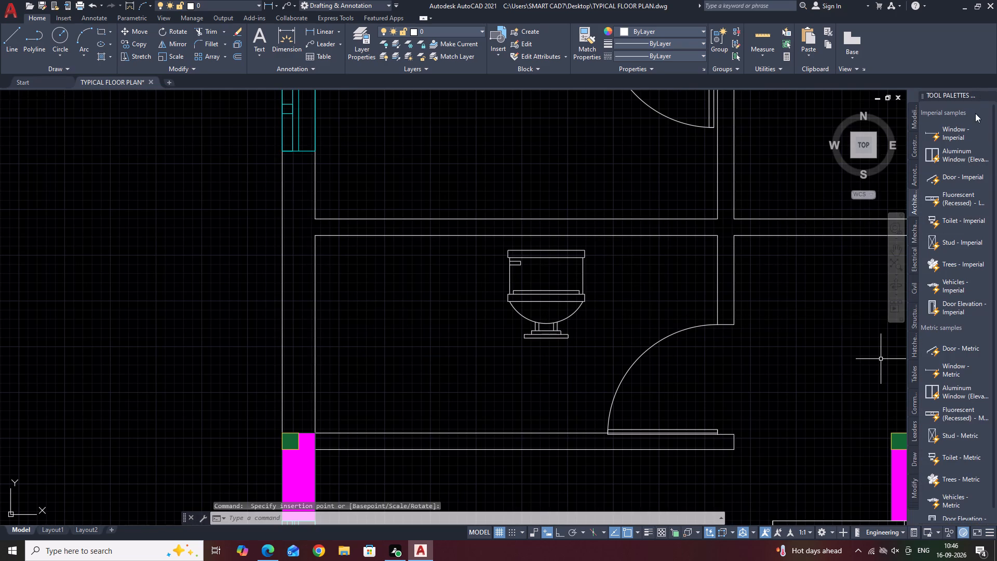
{"action": "left_click", "coordinate": [990, 97]}
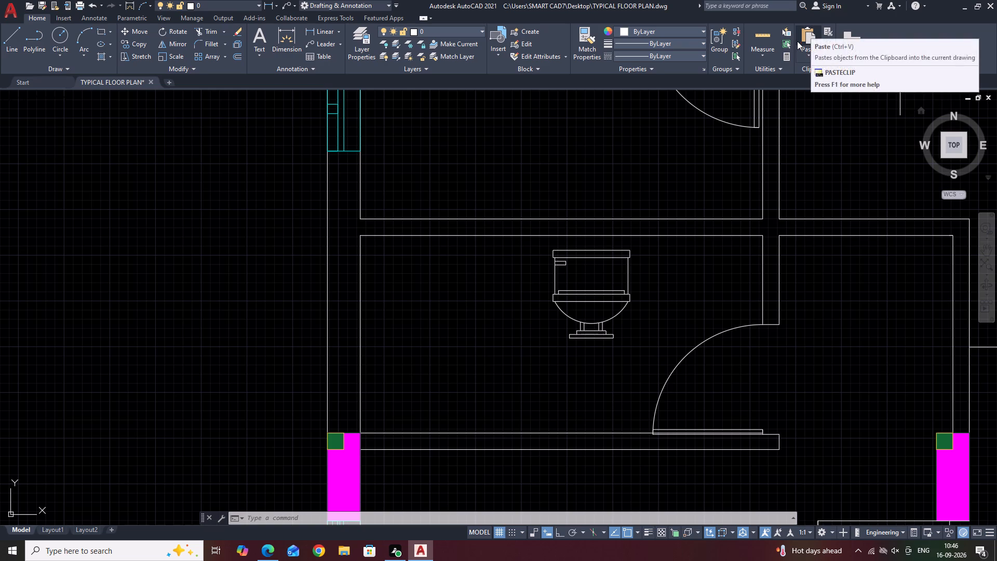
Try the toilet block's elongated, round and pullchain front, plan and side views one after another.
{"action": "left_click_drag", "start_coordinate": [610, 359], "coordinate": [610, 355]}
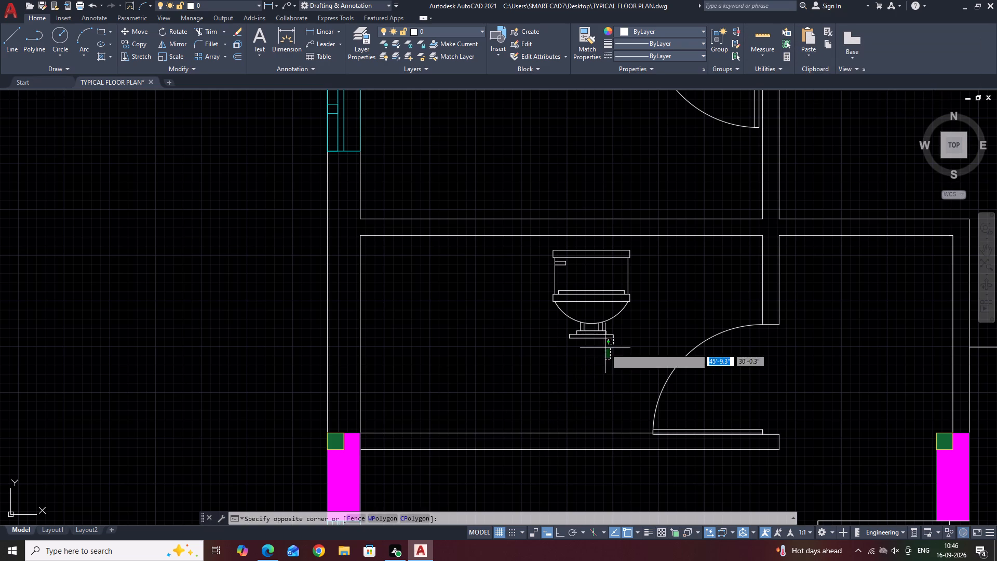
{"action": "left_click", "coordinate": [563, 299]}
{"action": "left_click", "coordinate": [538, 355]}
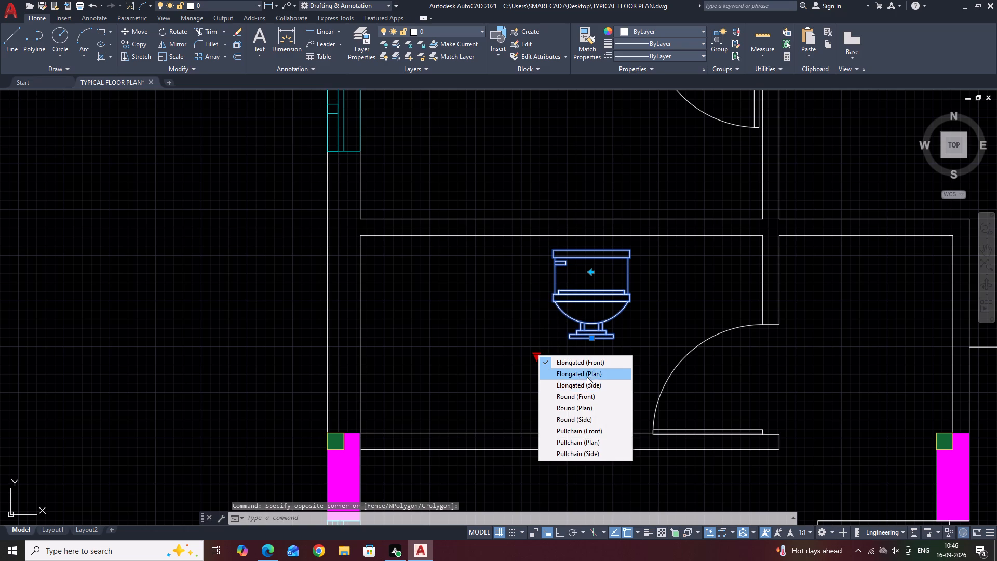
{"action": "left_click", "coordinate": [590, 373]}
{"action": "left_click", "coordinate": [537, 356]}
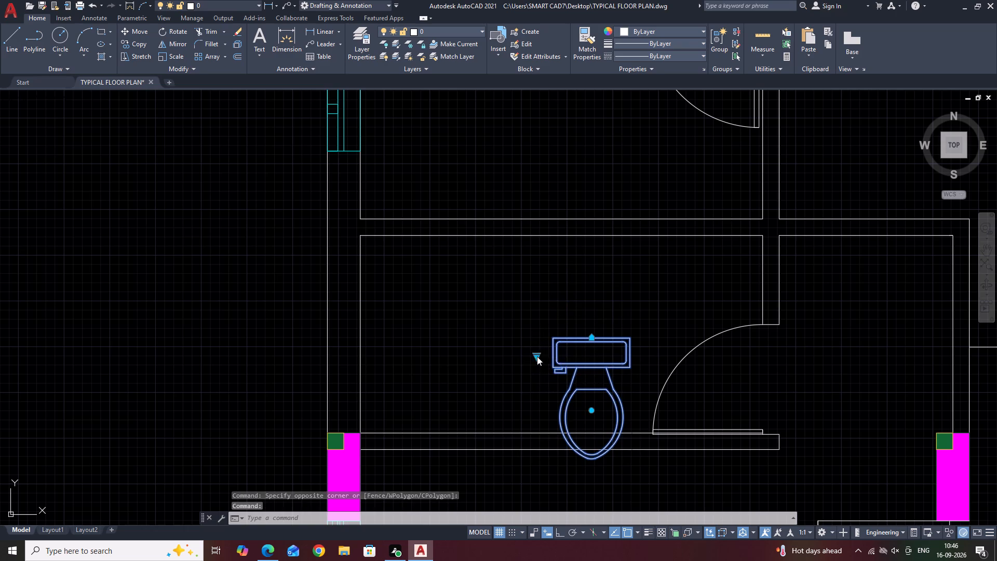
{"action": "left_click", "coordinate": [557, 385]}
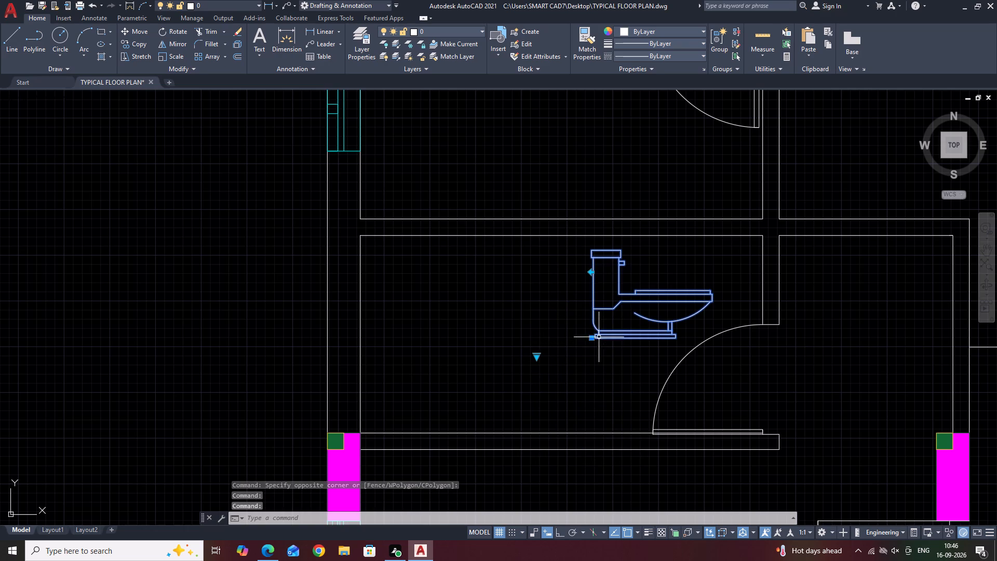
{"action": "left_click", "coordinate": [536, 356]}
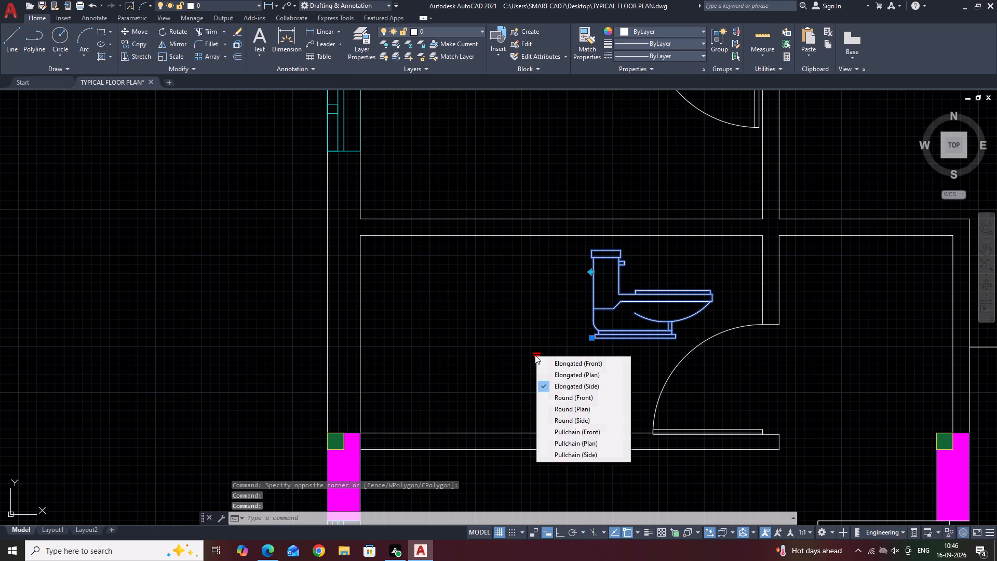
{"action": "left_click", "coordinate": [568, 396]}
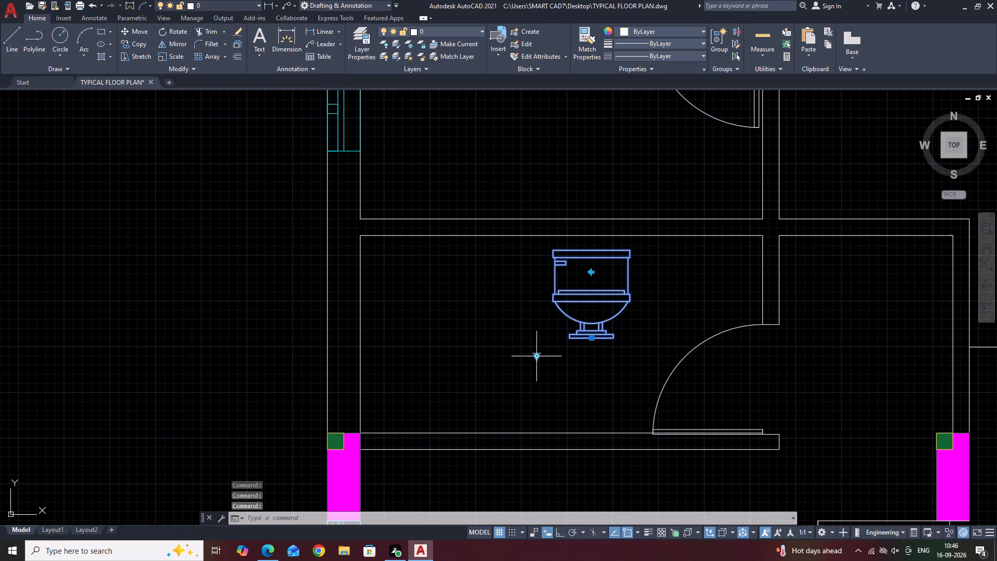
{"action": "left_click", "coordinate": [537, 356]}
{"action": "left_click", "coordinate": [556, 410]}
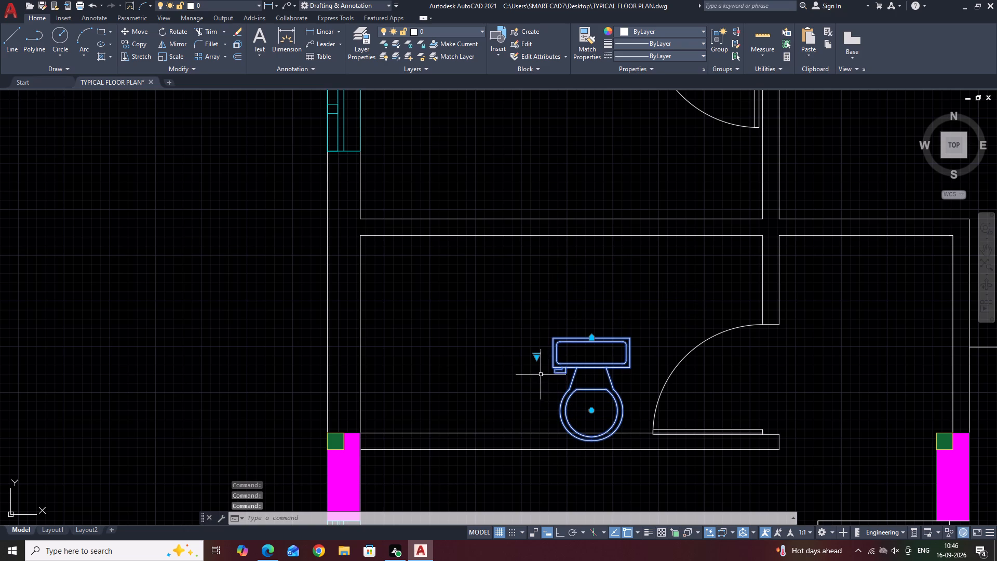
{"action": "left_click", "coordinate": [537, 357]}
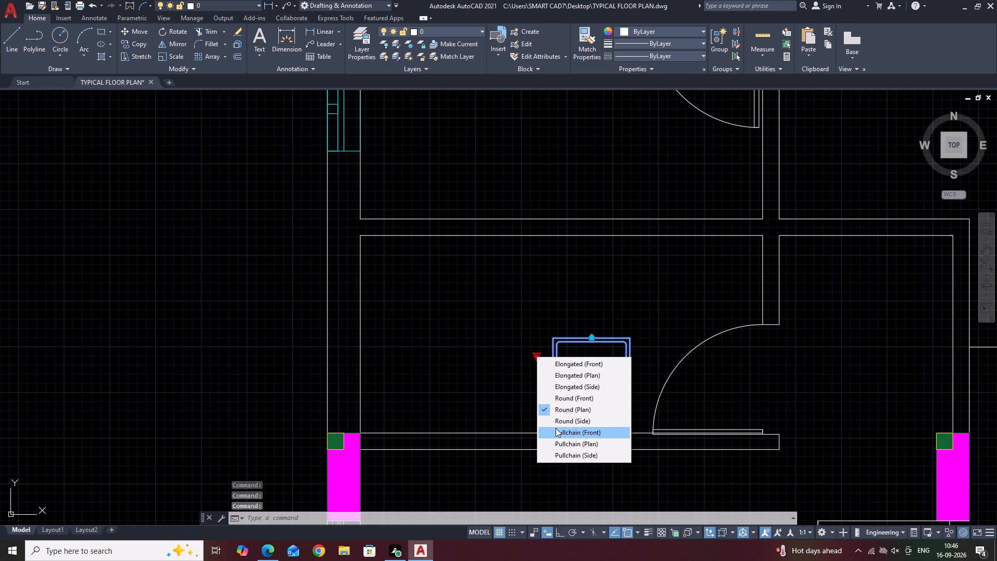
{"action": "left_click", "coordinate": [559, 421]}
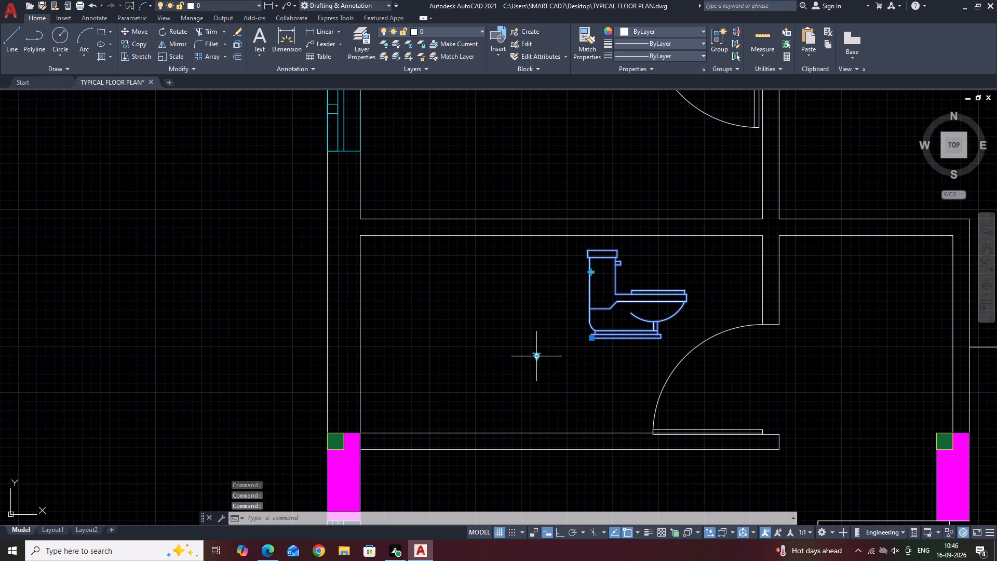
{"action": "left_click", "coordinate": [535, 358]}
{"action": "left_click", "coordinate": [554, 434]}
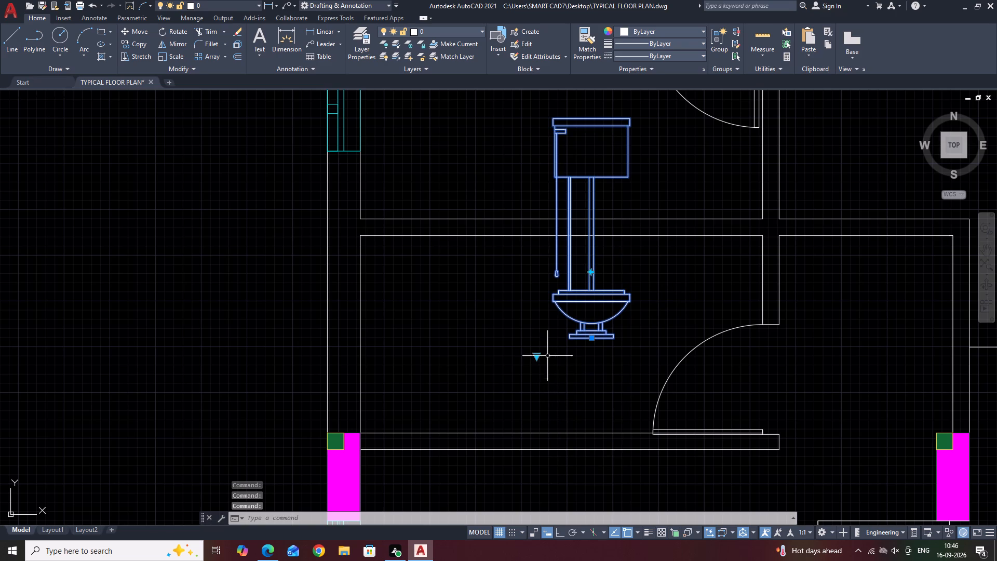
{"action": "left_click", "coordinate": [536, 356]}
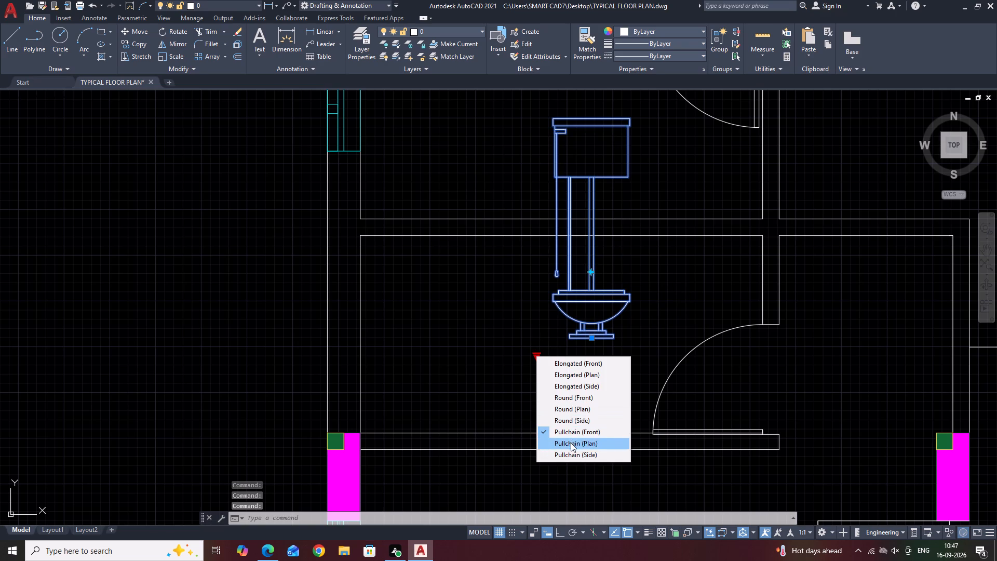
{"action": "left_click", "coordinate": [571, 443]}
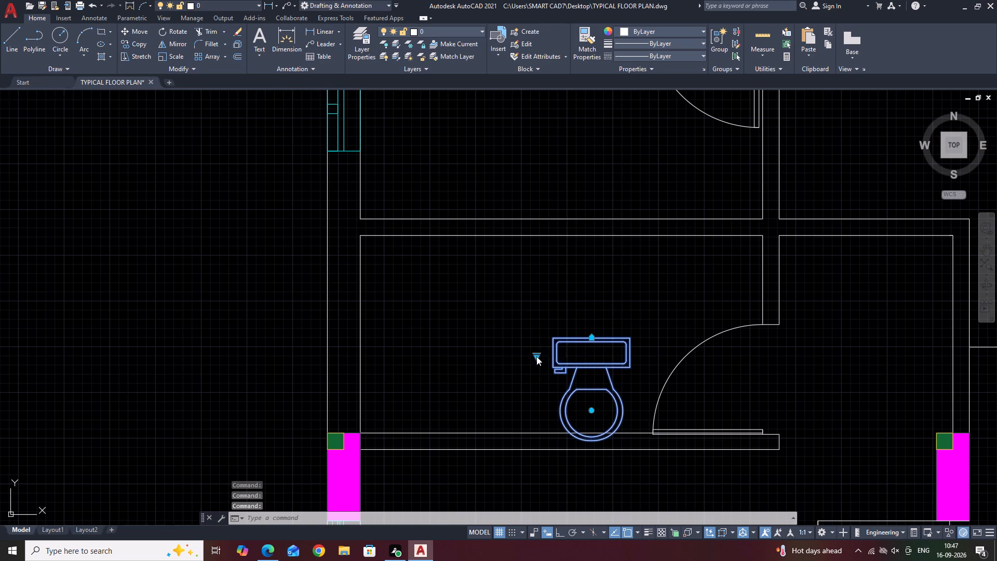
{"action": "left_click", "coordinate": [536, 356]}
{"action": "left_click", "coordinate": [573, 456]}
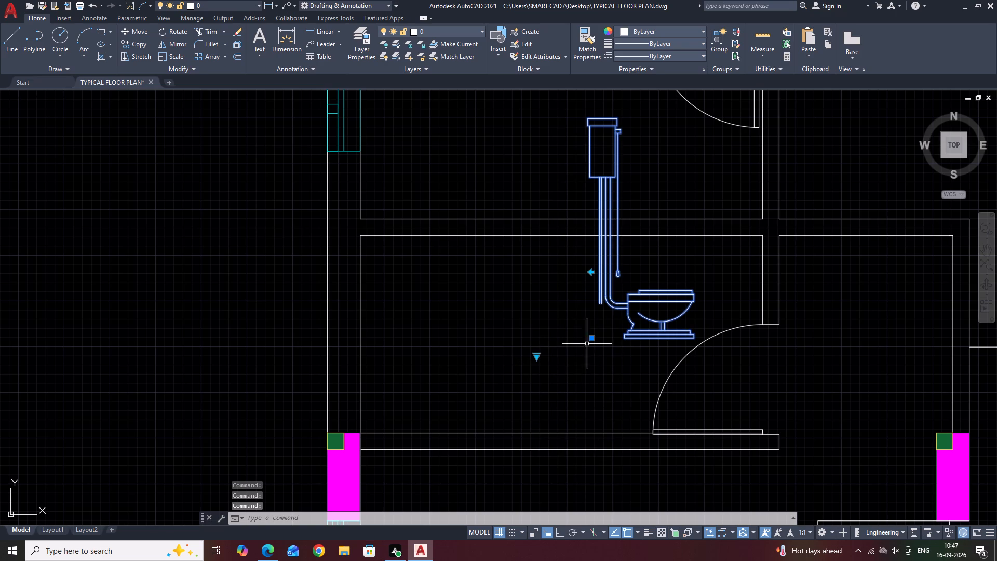
Set the toilet block's view to Pullchain (Plan).
{"action": "left_click", "coordinate": [537, 357]}
{"action": "left_click", "coordinate": [571, 444]}
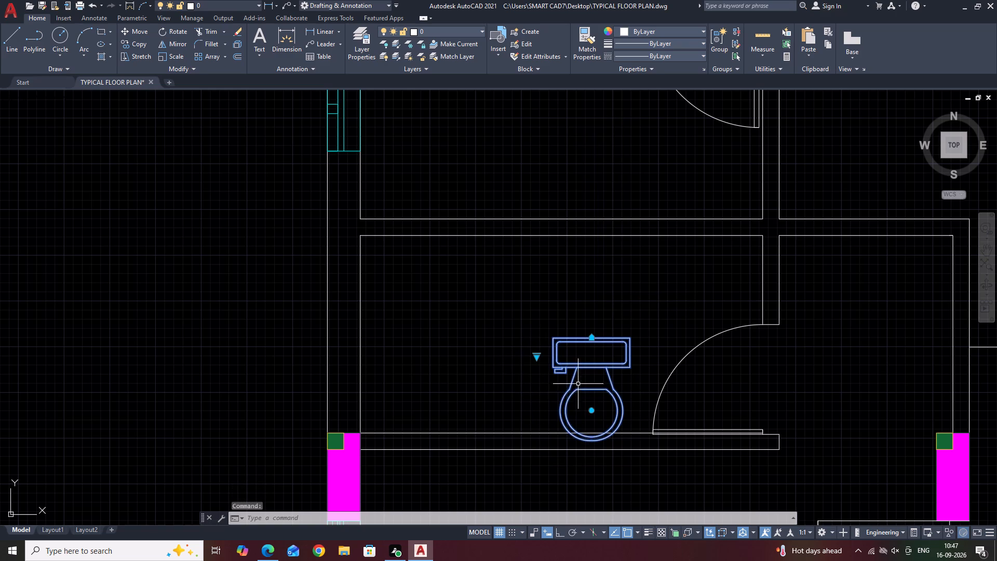
Rotate the toilet 90 degrees counterclockwise about the centre of its bowl, so that the tank faces west.
{"action": "middle_click_drag", "start_coordinate": [632, 339], "coordinate": [583, 294]}
{"action": "type", "text": "RO"}
{"action": "key", "text": "space"}
{"action": "left_click", "coordinate": [541, 366]}
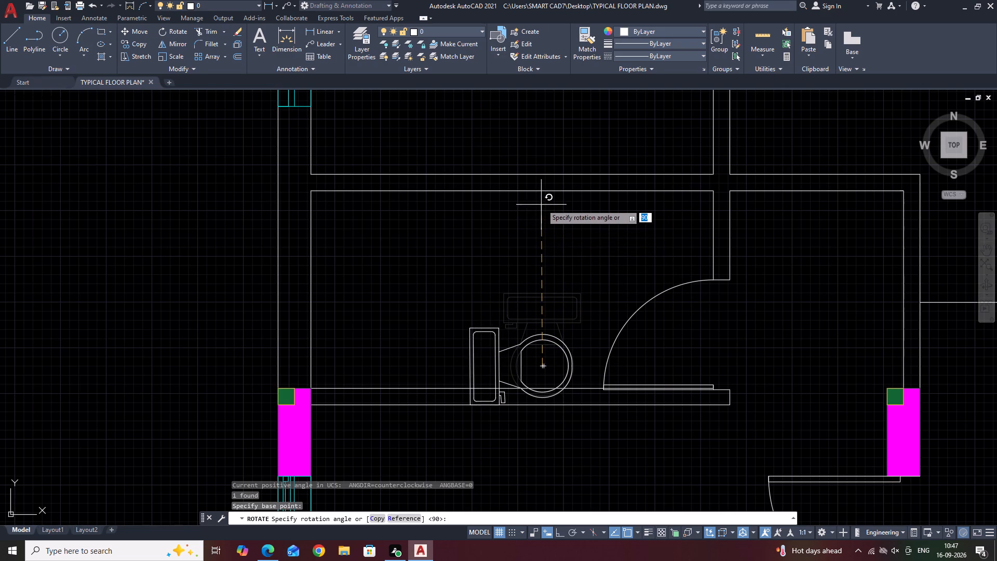
{"action": "left_click", "coordinate": [543, 190]}
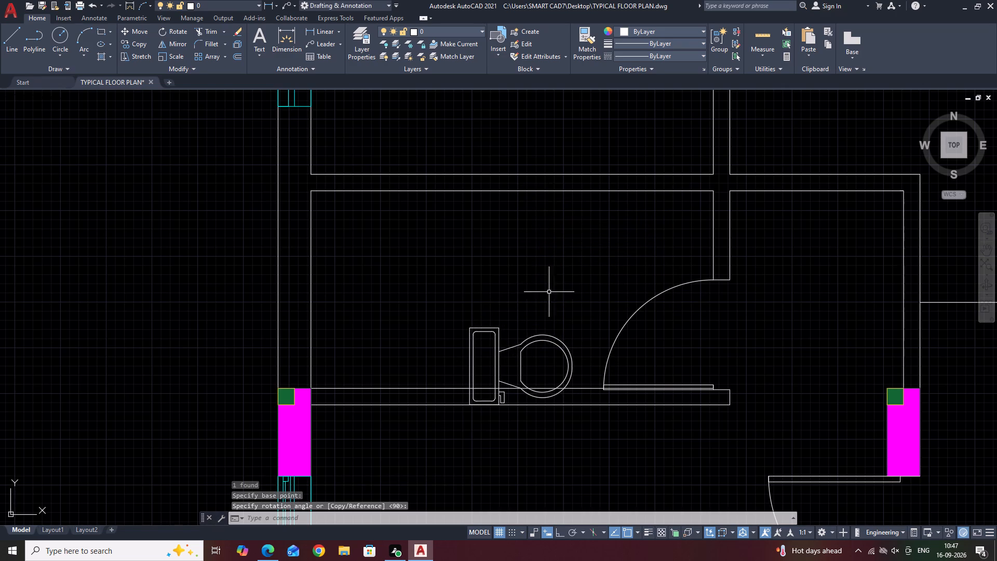
{"action": "middle_click_drag", "start_coordinate": [573, 317], "coordinate": [616, 317]}
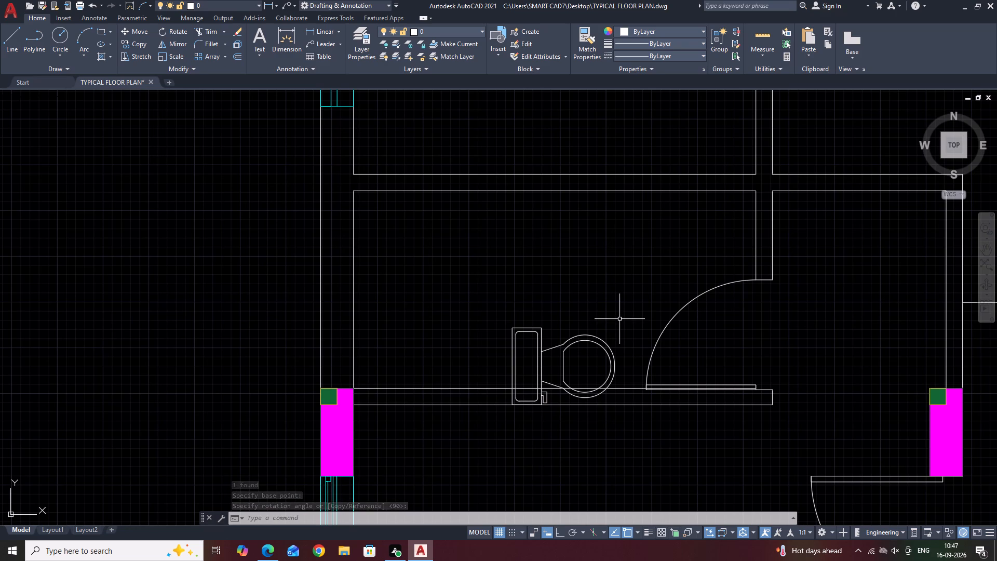
{"action": "right_click", "coordinate": [657, 306]}
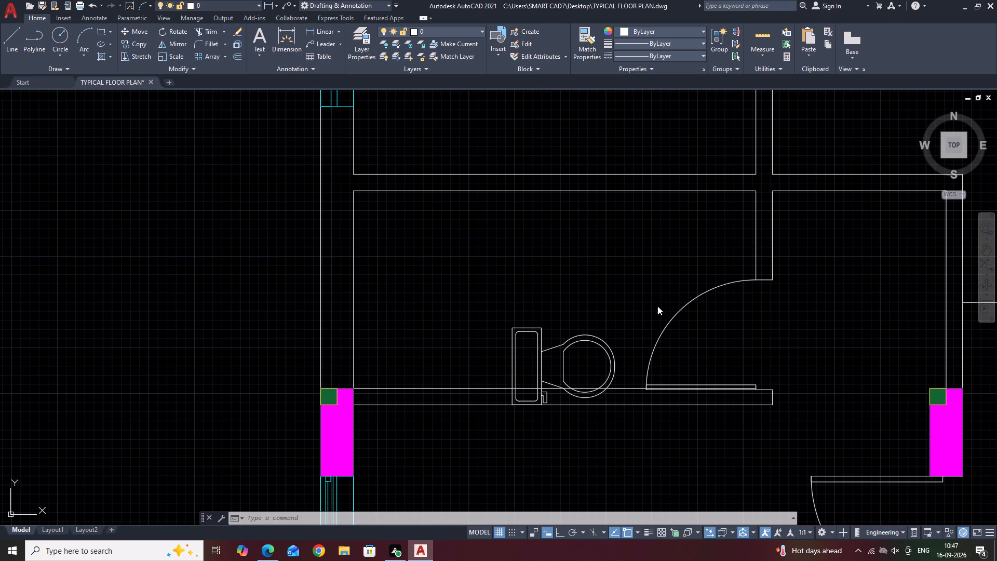
{"action": "left_click", "coordinate": [588, 268]}
{"action": "left_click", "coordinate": [561, 287]}
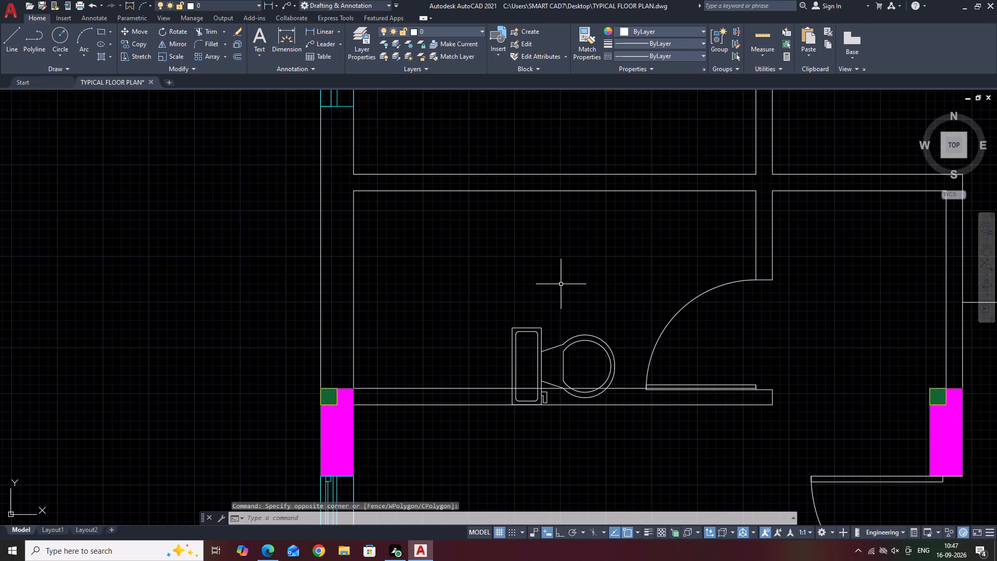
Move the rotated toilet by the midpoint of its tank's back edge onto the inner face of the bathroom's west wall.
{"action": "middle_click_drag", "start_coordinate": [610, 408], "coordinate": [661, 417]}
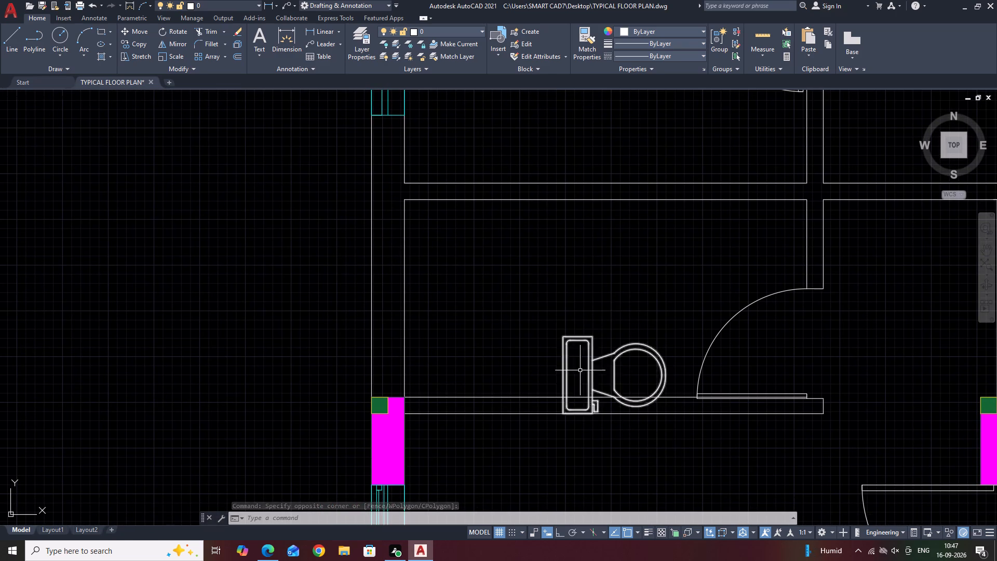
{"action": "scroll", "coordinate": [573, 372], "scroll_direction": "up", "scroll_amount": 1}
{"action": "left_click", "coordinate": [614, 353]}
{"action": "left_click", "coordinate": [594, 365]}
{"action": "middle_click_drag", "start_coordinate": [627, 391], "coordinate": [668, 378]}
{"action": "key", "text": "m"}
{"action": "key", "text": "space"}
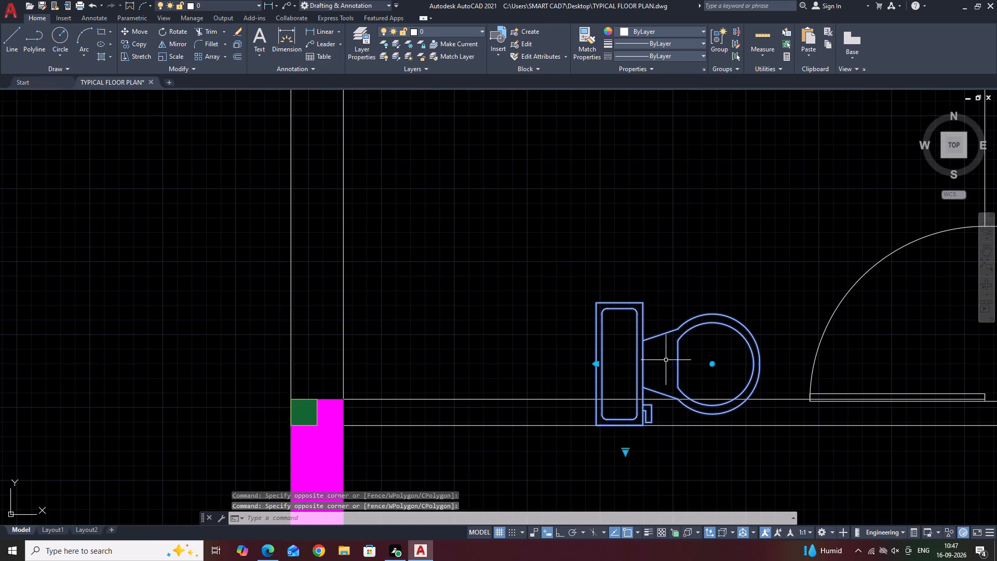
{"action": "left_click", "coordinate": [595, 365]}
{"action": "scroll", "coordinate": [592, 331], "scroll_direction": "down", "scroll_amount": 3}
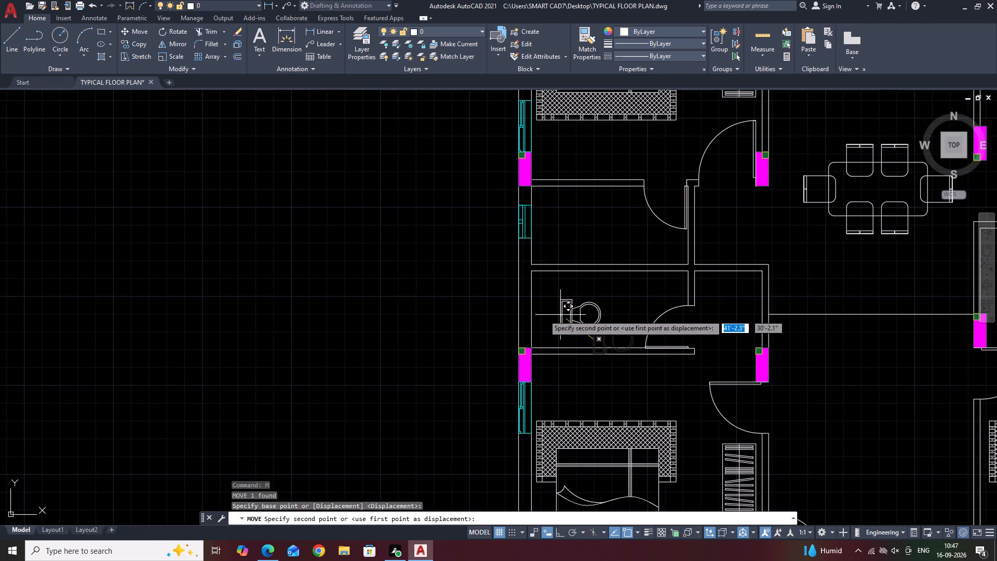
{"action": "scroll", "coordinate": [530, 314], "scroll_direction": "up", "scroll_amount": 1}
{"action": "left_click", "coordinate": [531, 313]}
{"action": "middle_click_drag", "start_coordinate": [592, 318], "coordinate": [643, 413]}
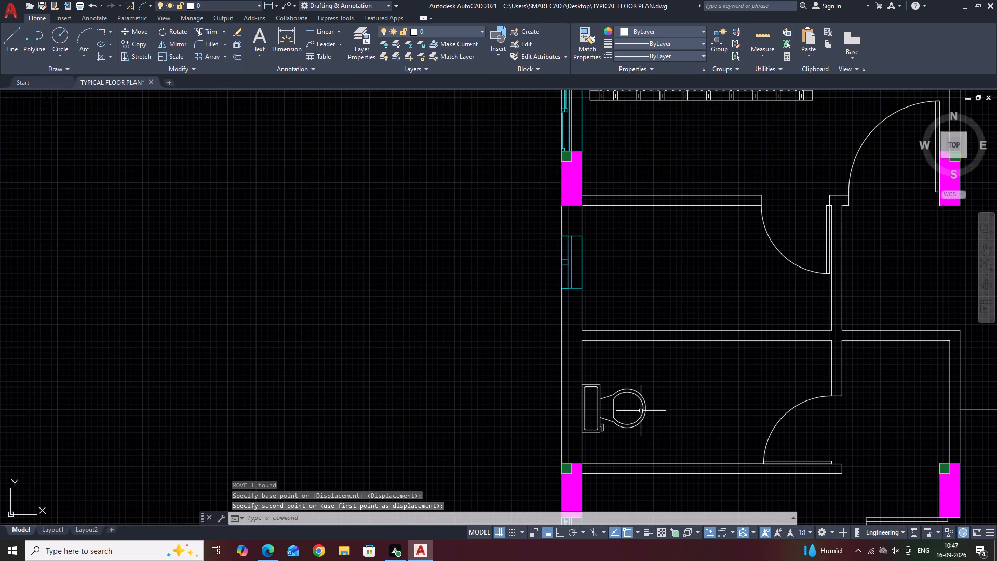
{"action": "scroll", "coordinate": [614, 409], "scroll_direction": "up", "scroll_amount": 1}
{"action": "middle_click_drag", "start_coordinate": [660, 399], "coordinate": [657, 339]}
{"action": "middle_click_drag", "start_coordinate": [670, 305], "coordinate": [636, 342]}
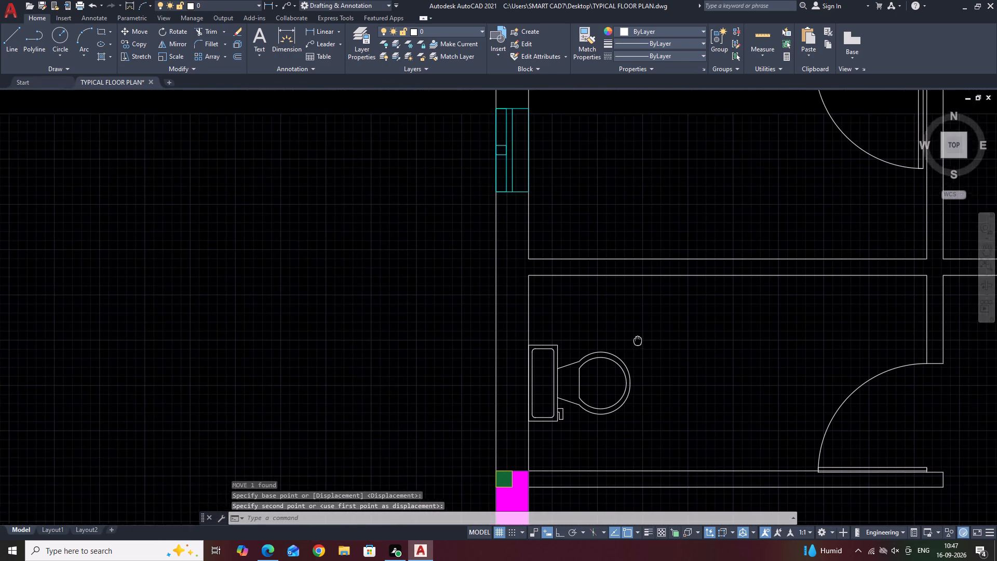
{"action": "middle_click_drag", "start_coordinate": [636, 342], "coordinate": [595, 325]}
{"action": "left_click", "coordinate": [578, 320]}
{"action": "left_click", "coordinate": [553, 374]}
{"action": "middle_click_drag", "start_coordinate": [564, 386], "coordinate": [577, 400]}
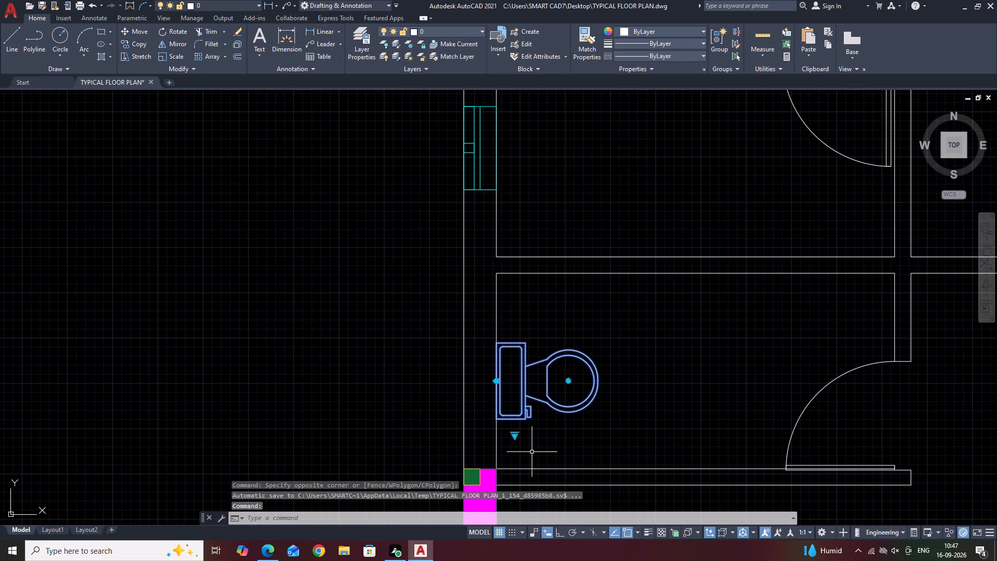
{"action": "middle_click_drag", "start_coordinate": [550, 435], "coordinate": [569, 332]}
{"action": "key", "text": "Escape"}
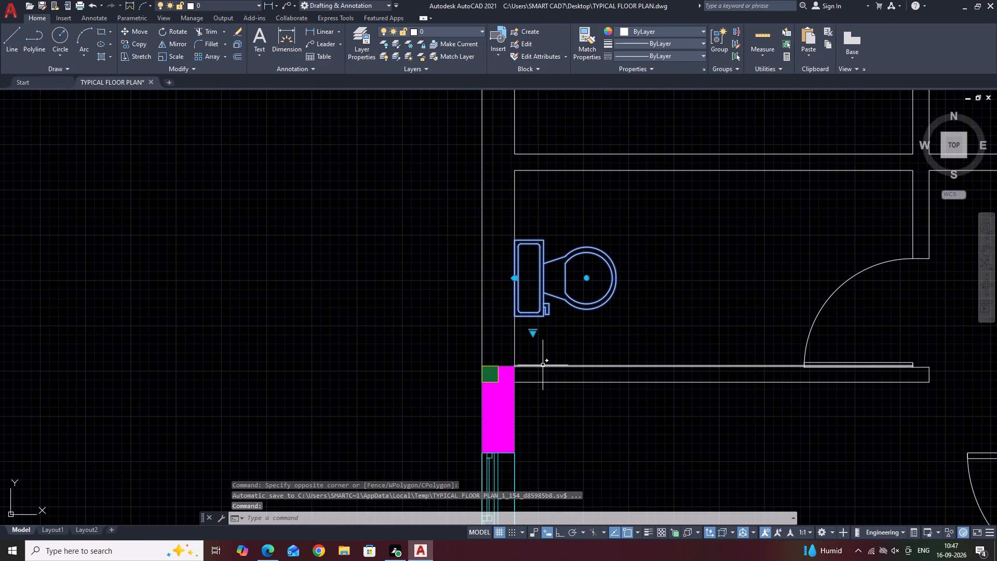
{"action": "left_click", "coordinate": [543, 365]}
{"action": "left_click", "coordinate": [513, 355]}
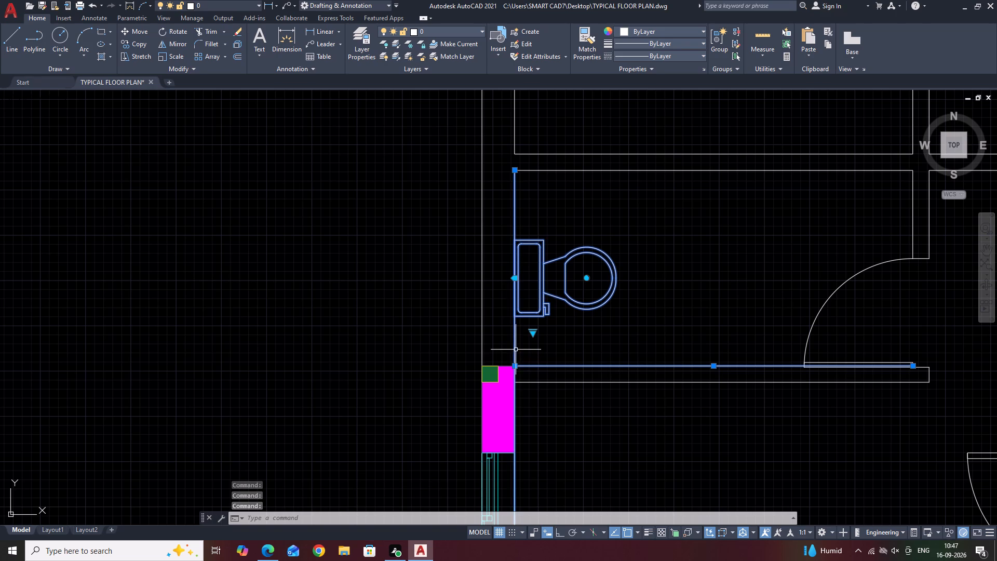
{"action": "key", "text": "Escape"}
Move the toilet slightly north along the west wall, keeping its tank against the wall face.
{"action": "middle_click_drag", "start_coordinate": [555, 320], "coordinate": [572, 371]}
{"action": "left_click_drag", "start_coordinate": [621, 373], "coordinate": [605, 342]}
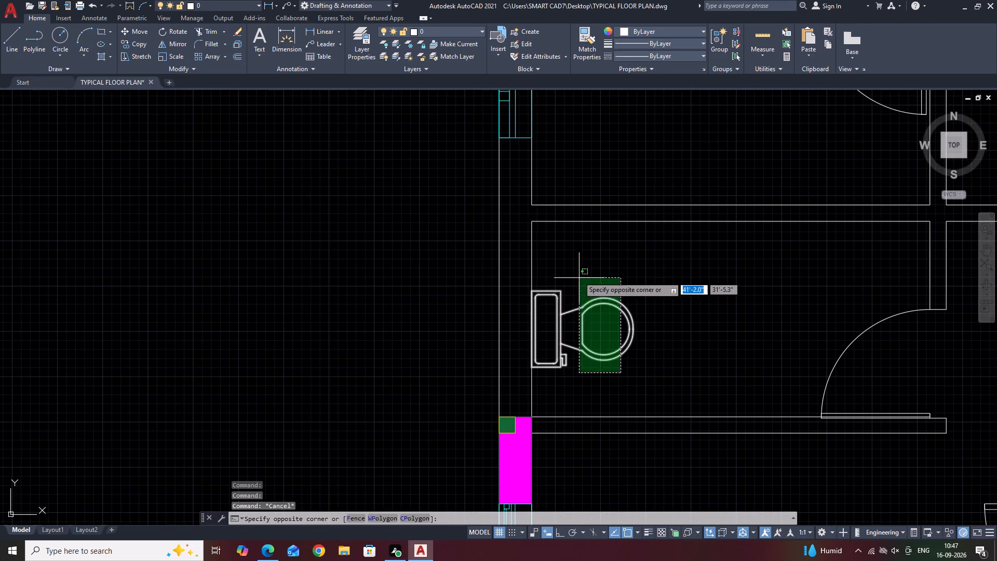
{"action": "left_click", "coordinate": [578, 275]}
{"action": "middle_click_drag", "start_coordinate": [582, 289], "coordinate": [587, 312]}
{"action": "key", "text": "m"}
{"action": "key", "text": "space"}
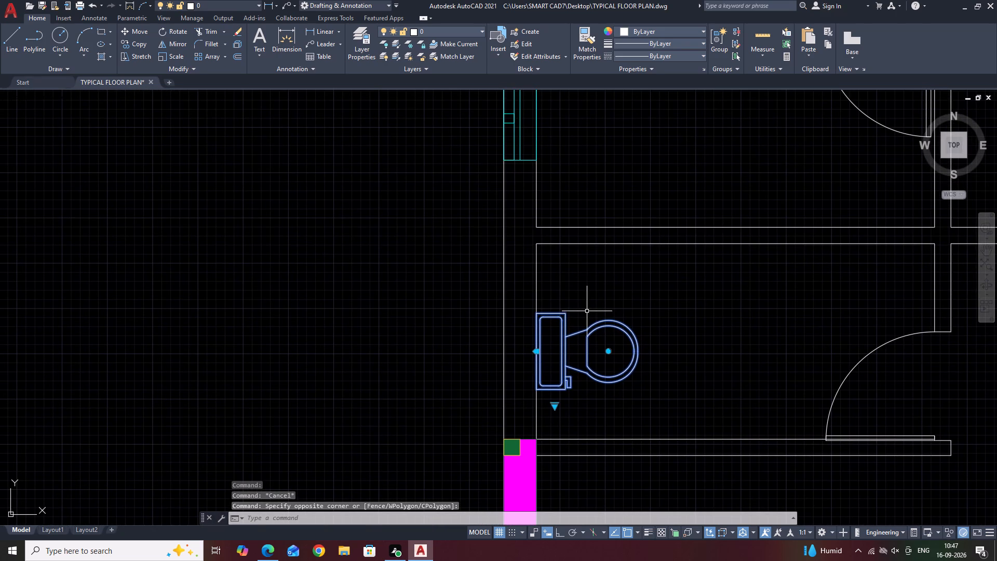
{"action": "left_click", "coordinate": [537, 352]}
{"action": "left_click", "coordinate": [536, 335]}
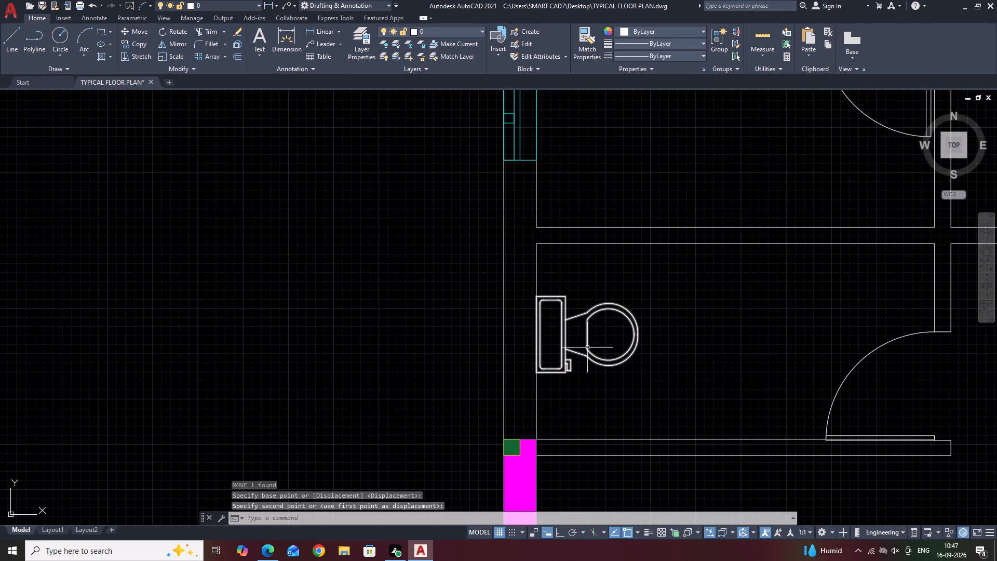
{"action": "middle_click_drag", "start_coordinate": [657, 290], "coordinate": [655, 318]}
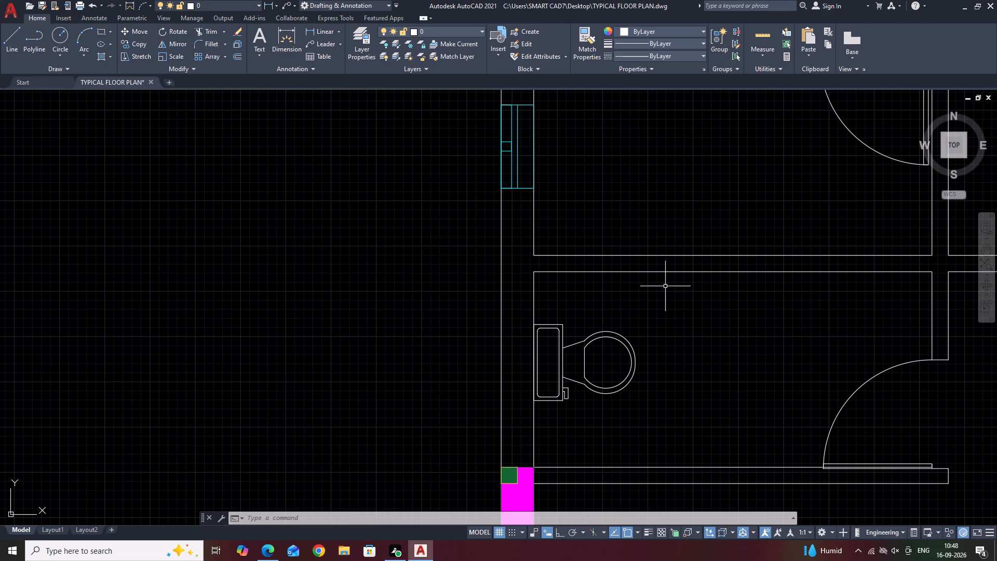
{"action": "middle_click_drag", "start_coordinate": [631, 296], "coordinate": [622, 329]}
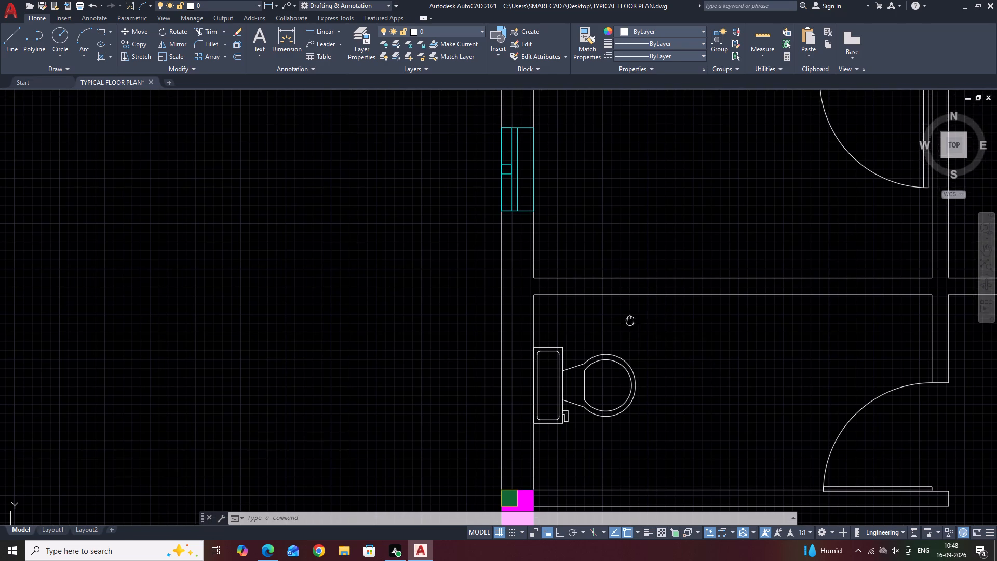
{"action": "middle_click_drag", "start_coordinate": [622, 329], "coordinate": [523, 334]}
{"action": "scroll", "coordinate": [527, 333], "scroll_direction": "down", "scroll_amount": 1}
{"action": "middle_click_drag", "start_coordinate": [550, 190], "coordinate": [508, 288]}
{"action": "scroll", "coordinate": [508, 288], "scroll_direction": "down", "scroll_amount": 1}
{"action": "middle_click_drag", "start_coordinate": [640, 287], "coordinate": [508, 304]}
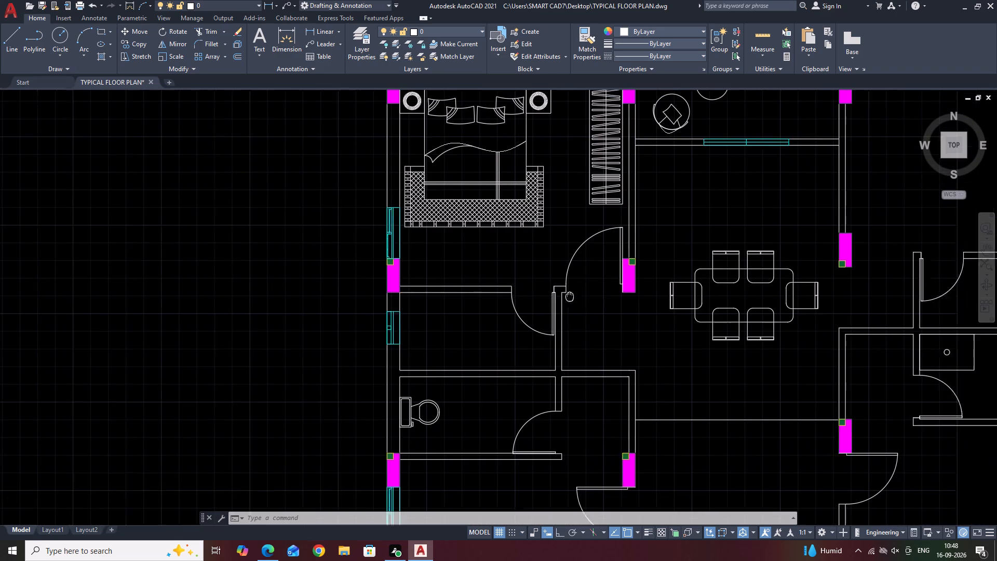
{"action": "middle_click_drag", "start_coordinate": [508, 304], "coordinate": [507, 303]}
Create two new layers named FURNITURE and DOORS.
{"action": "left_click", "coordinate": [358, 45]}
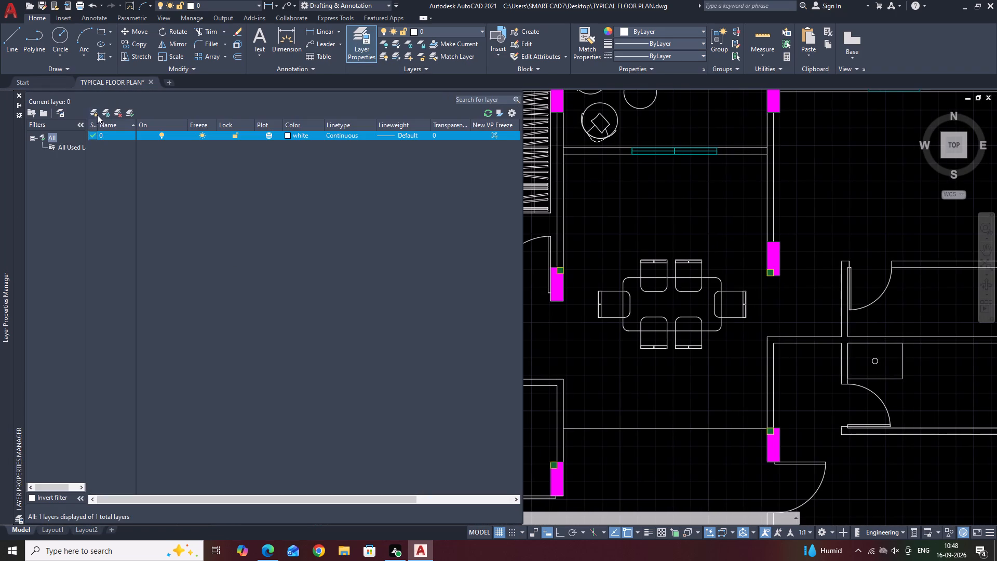
{"action": "left_click", "coordinate": [95, 112]}
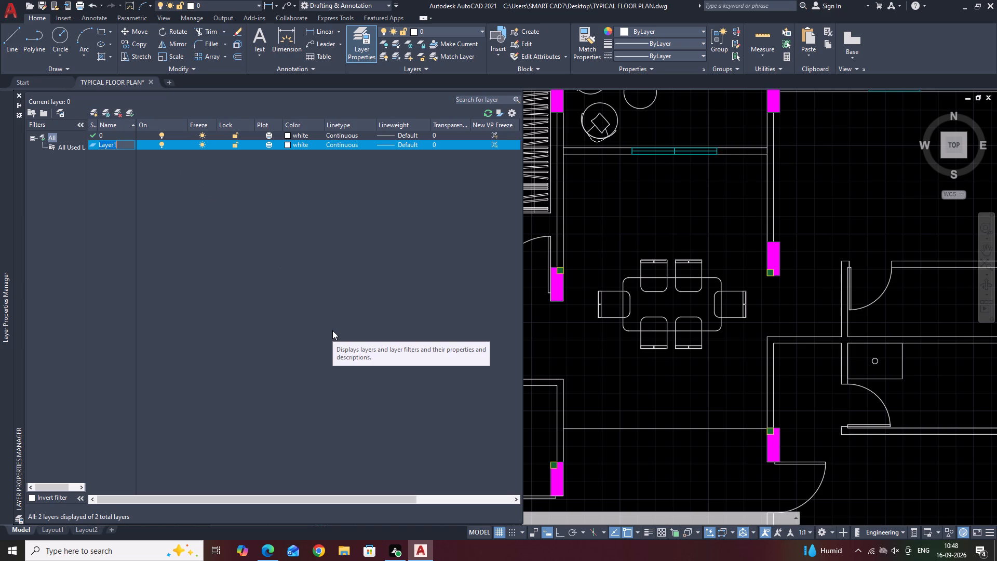
{"action": "key", "text": "f"}
{"action": "key", "text": "u"}
{"action": "type", "text": "RNITURE"}
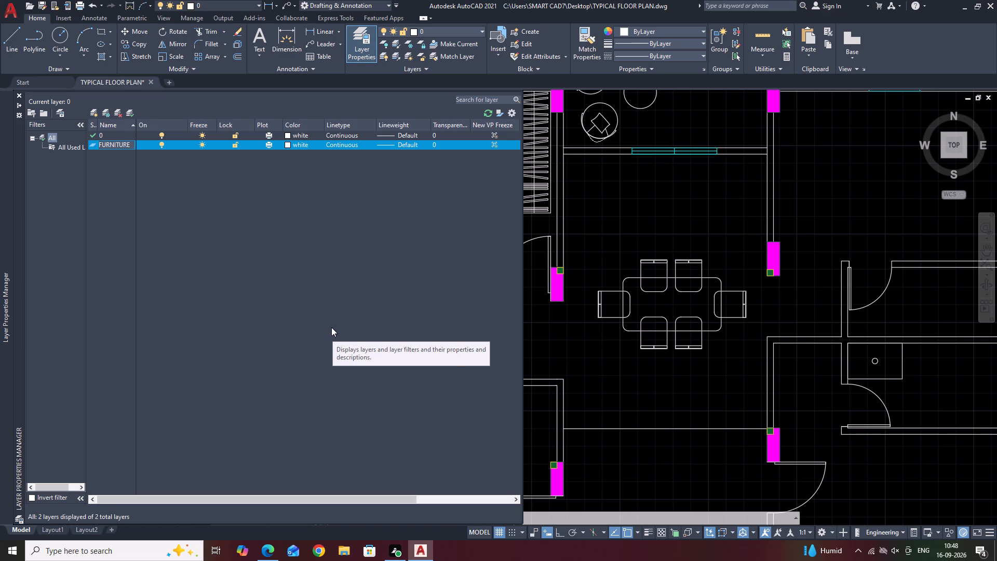
{"action": "left_click_drag", "start_coordinate": [96, 115], "coordinate": [102, 117]}
{"action": "left_click", "coordinate": [95, 113]}
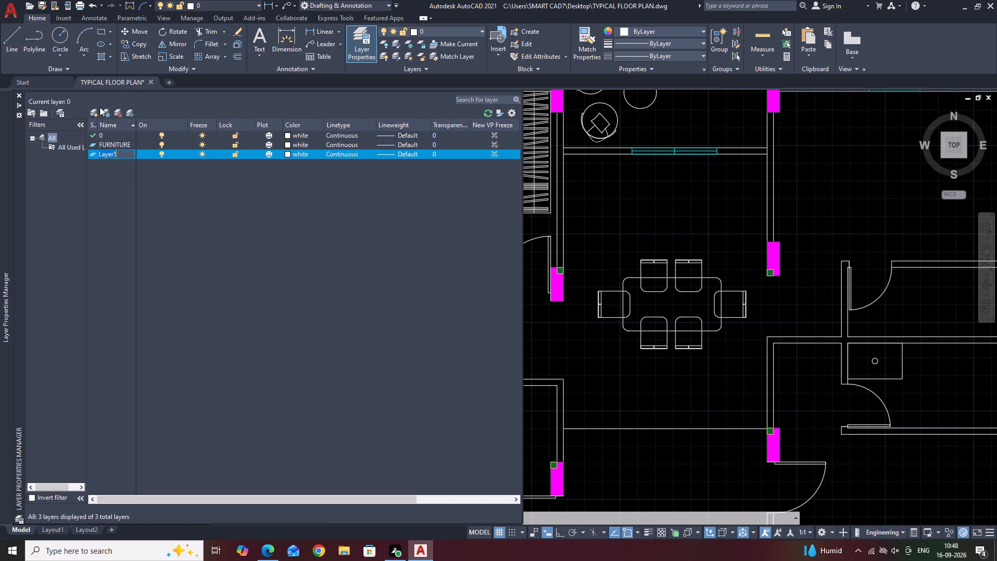
{"action": "type", "text": "DOORS"}
Add two more layers, leaving the first with its default name and naming the second OUTER LINE.
{"action": "left_click", "coordinate": [96, 111]}
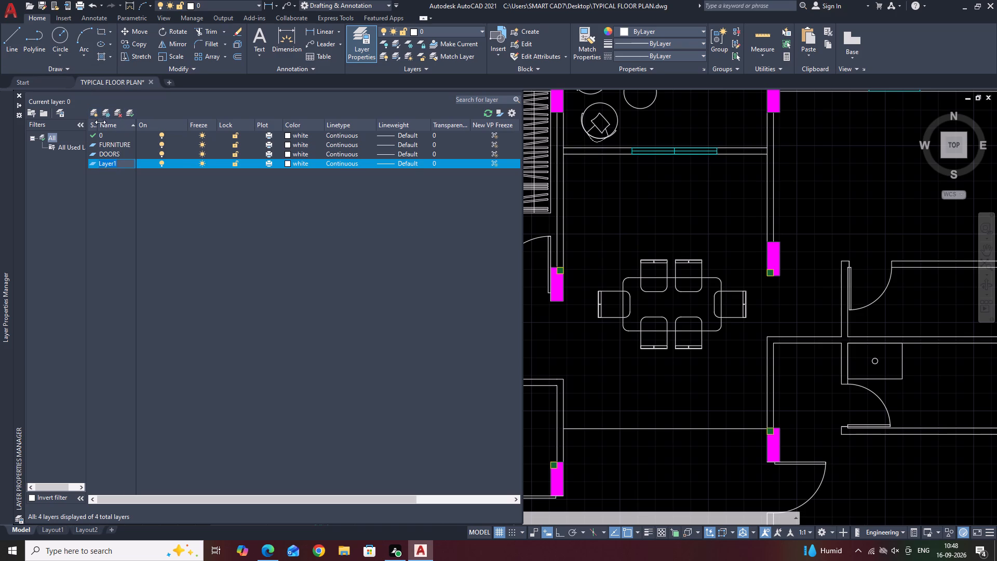
{"action": "left_click", "coordinate": [92, 113]}
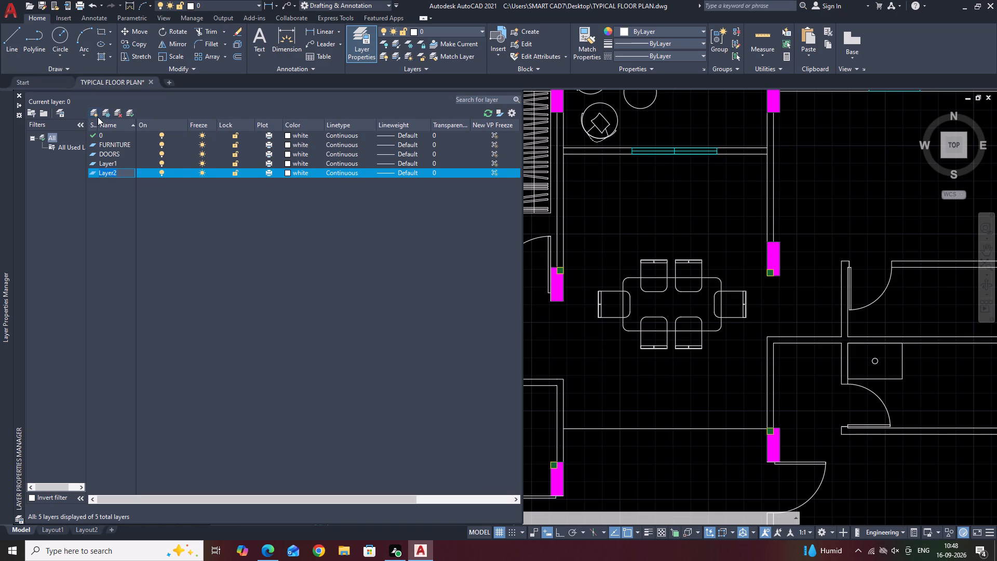
{"action": "type", "text": "OUTER LINE"}
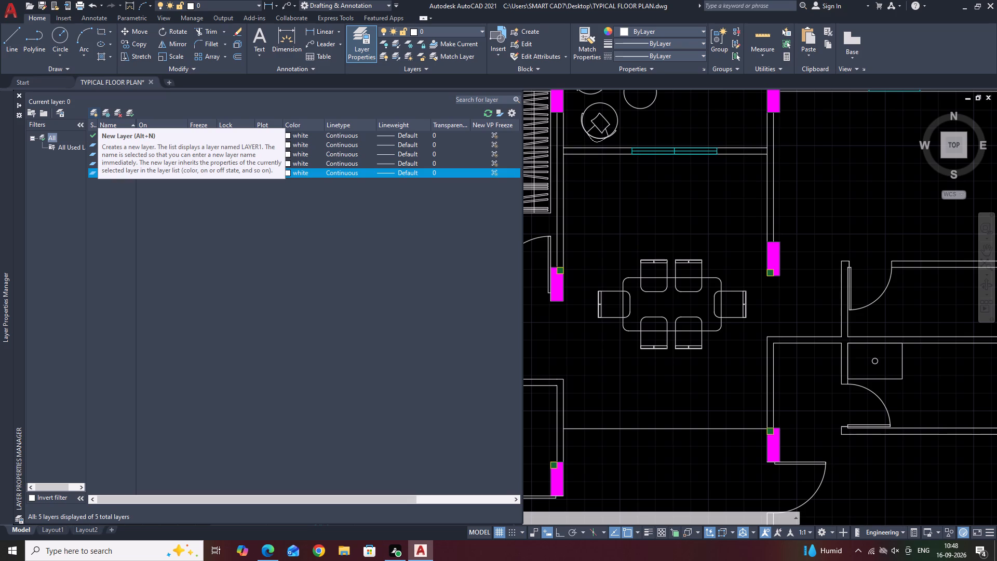
Make Layer1 the current layer, rename it W, and close the layer manager.
{"action": "left_click", "coordinate": [107, 160]}
{"action": "left_click", "coordinate": [115, 163]}
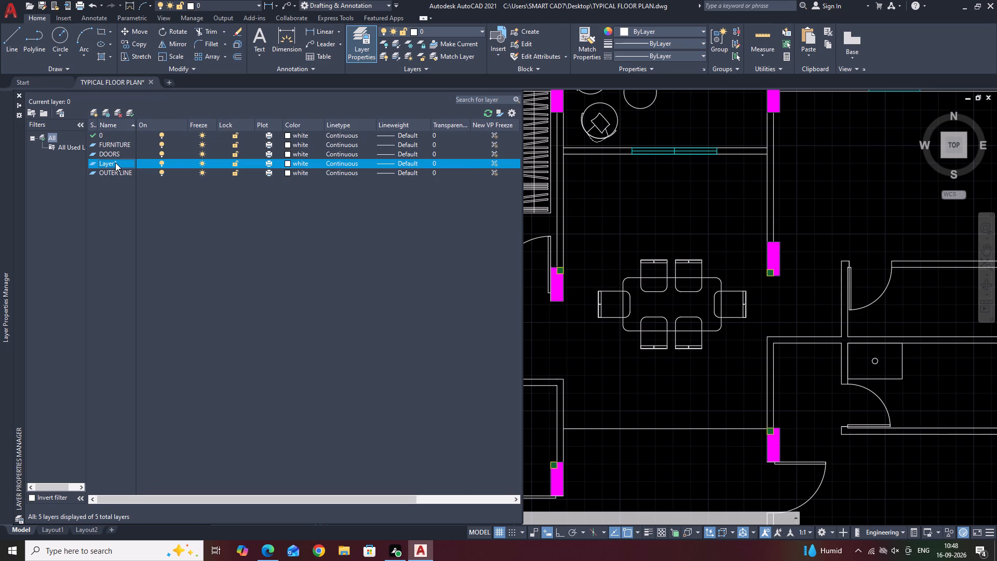
{"action": "double_click", "coordinate": [119, 163]}
{"action": "double_click", "coordinate": [119, 163]}
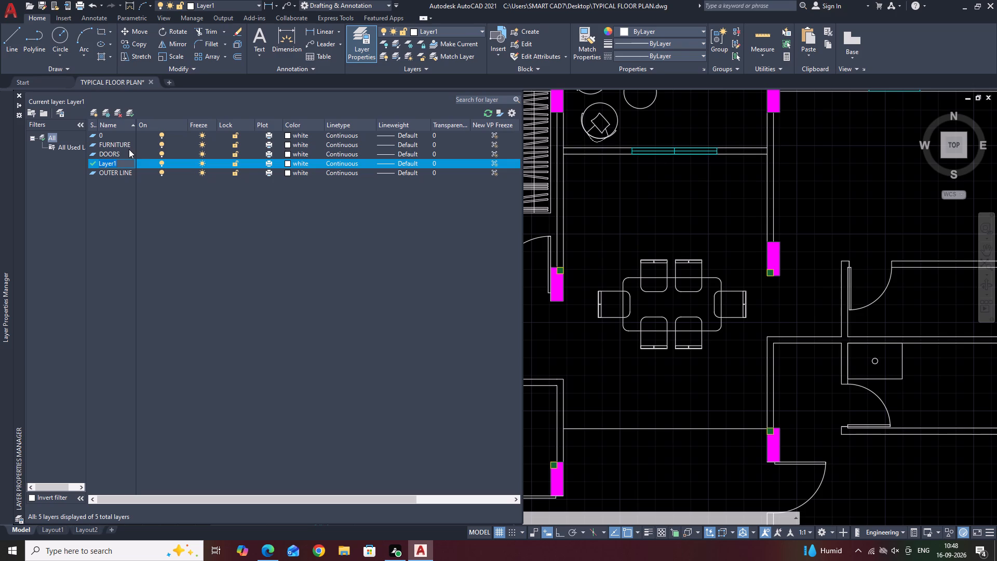
{"action": "key", "text": "BackSpace"}
{"action": "key", "text": "w"}
{"action": "scroll", "coordinate": [119, 149], "scroll_direction": "up", "scroll_amount": 1}
{"action": "type", "text": "INC"}
{"action": "key", "text": "BackSpace"}
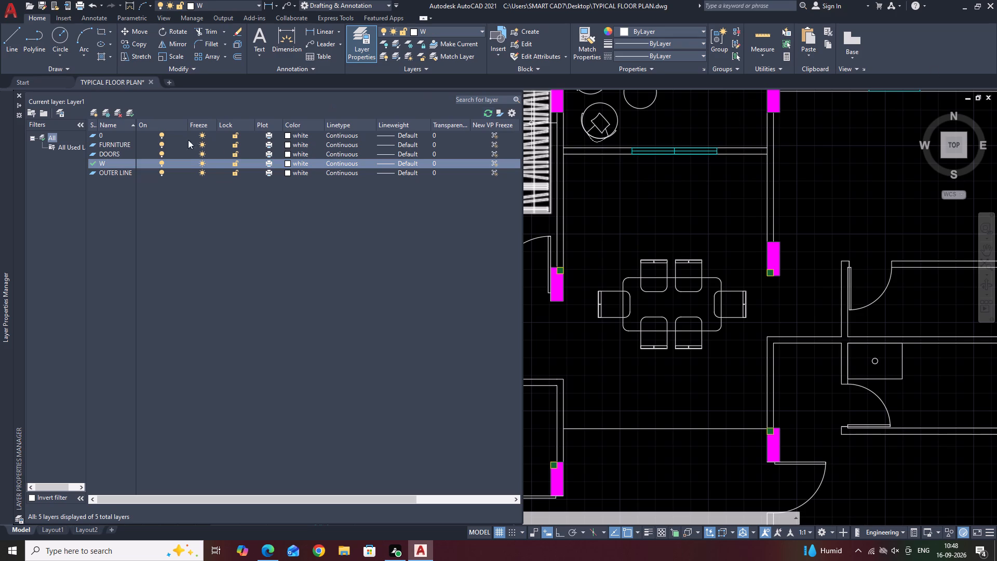
{"action": "left_click", "coordinate": [16, 96]}
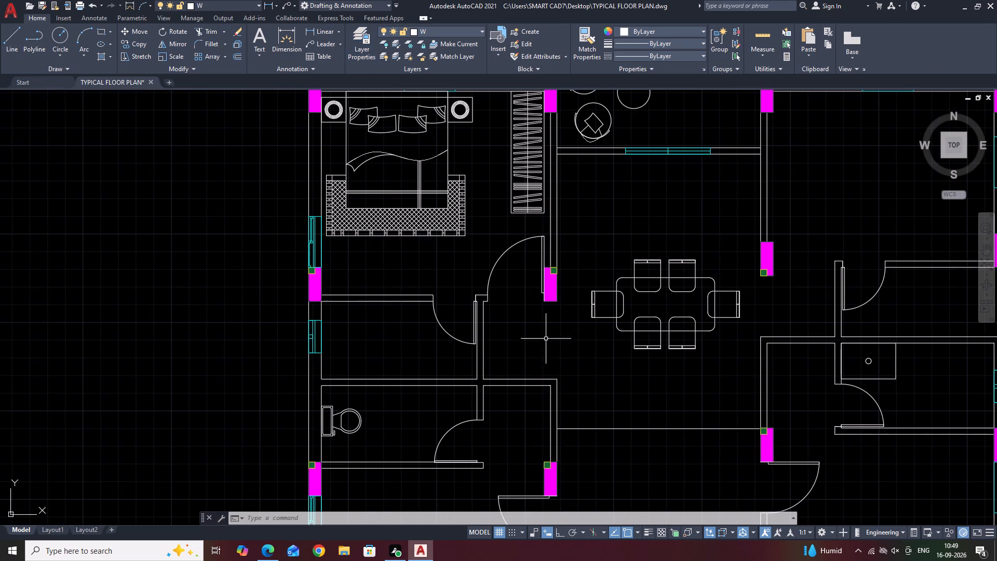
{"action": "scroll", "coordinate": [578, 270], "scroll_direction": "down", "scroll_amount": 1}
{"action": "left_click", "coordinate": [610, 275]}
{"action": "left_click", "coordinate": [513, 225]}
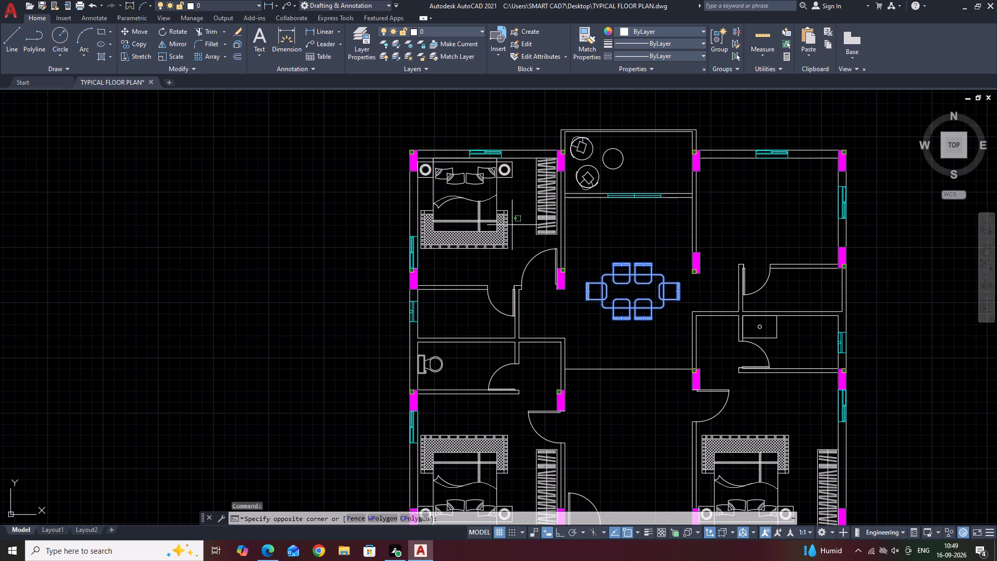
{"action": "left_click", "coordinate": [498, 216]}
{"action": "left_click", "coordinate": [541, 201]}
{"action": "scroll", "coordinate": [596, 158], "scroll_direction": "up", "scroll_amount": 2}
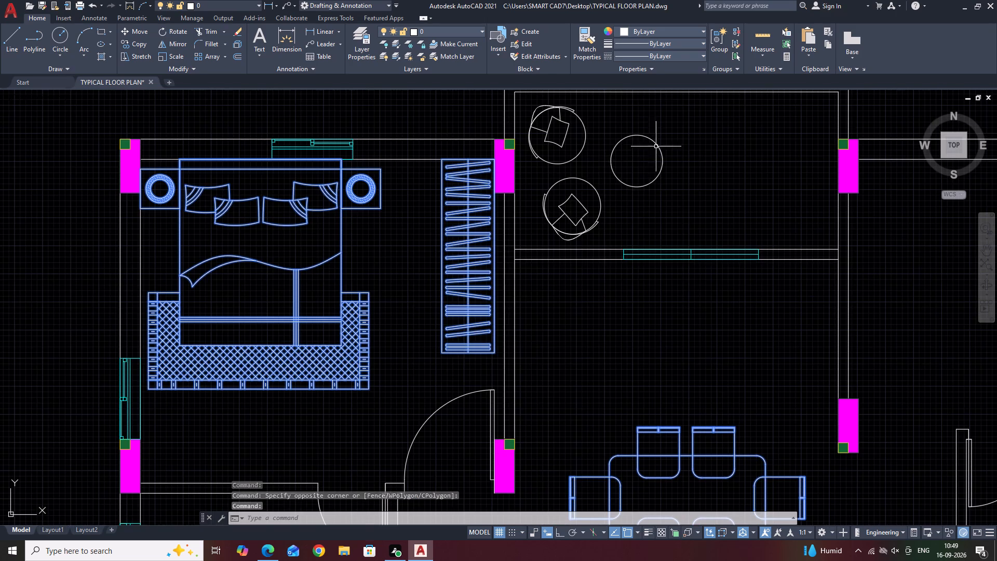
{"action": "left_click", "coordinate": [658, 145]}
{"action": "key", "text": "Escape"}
Combine the two armchairs and the round table in the north balcony into a block named CC.
{"action": "middle_click_drag", "start_coordinate": [646, 172], "coordinate": [570, 239]}
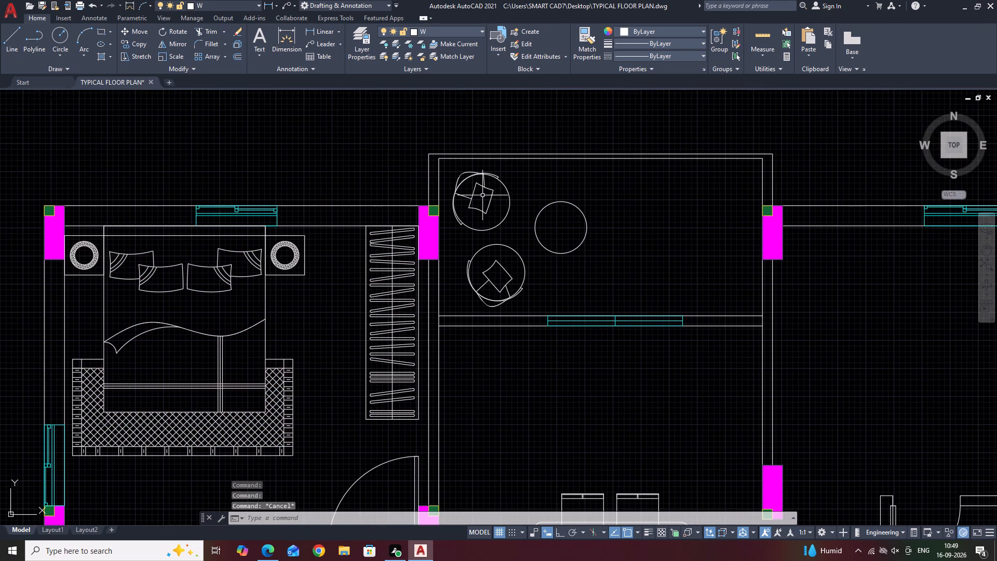
{"action": "left_click", "coordinate": [443, 168]}
{"action": "left_click", "coordinate": [591, 309]}
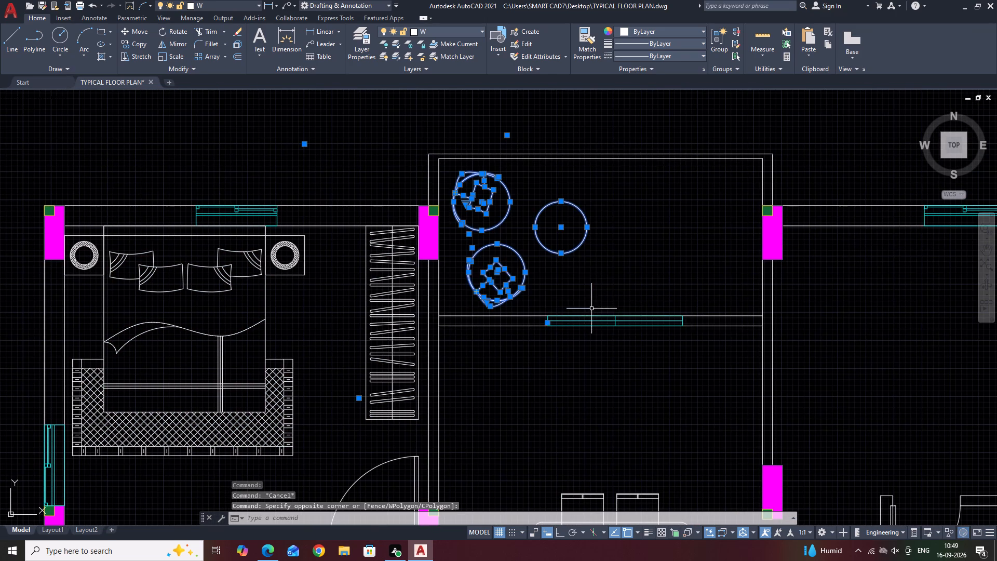
{"action": "scroll", "coordinate": [484, 299], "scroll_direction": "up", "scroll_amount": 1}
{"action": "middle_click_drag", "start_coordinate": [666, 232], "coordinate": [650, 250]}
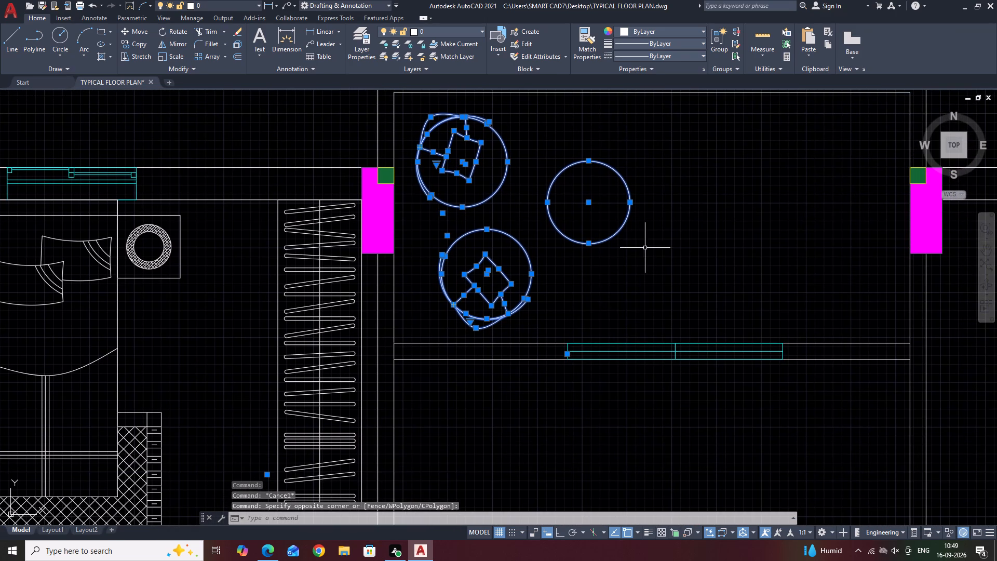
{"action": "key", "text": "b"}
{"action": "key", "text": "space"}
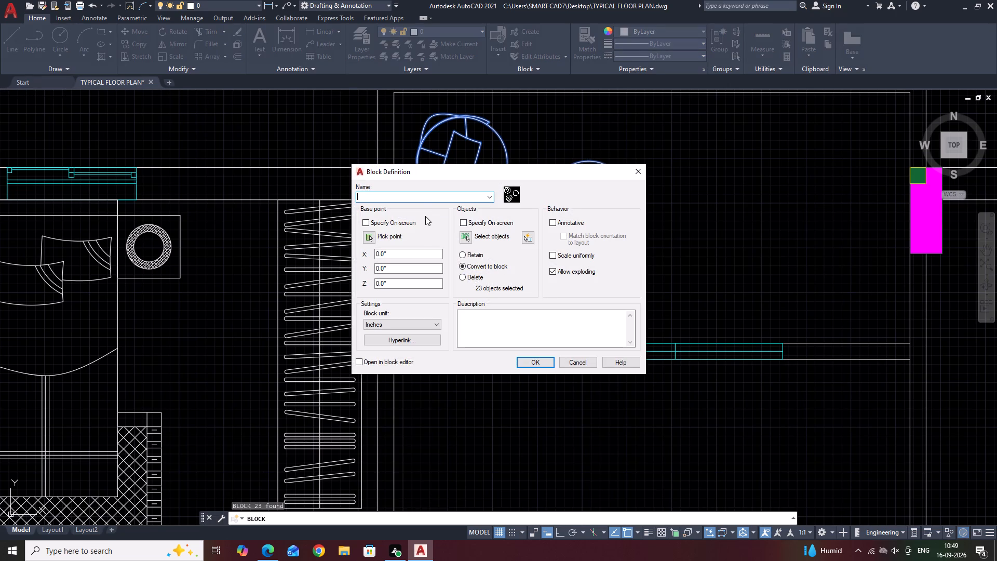
{"action": "type", "text": "CC"}
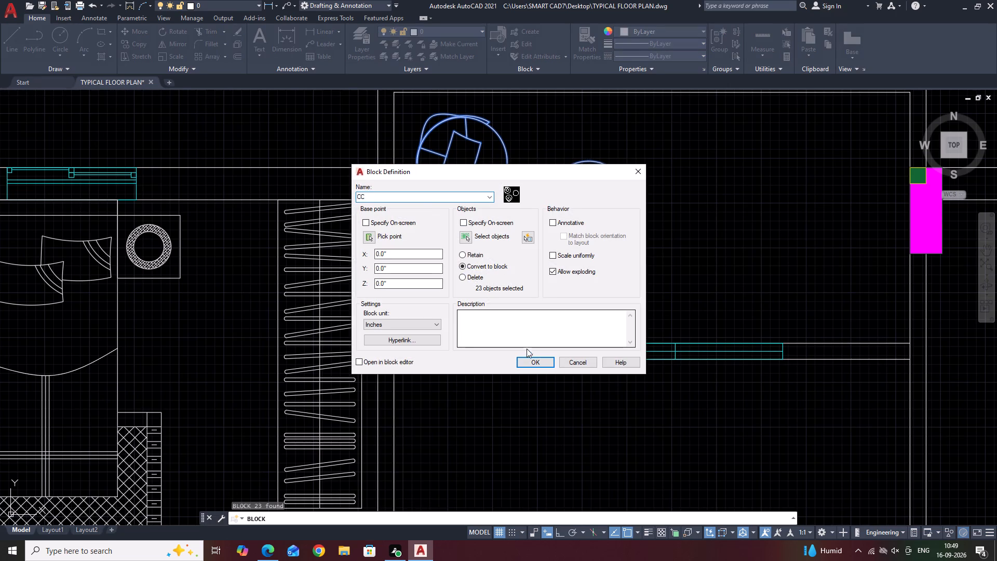
{"action": "left_click", "coordinate": [531, 365]}
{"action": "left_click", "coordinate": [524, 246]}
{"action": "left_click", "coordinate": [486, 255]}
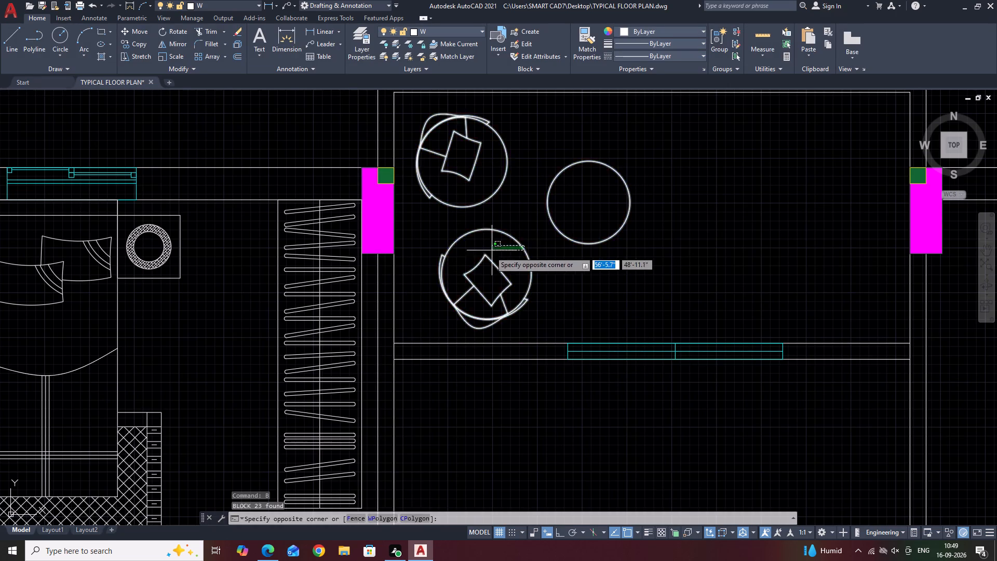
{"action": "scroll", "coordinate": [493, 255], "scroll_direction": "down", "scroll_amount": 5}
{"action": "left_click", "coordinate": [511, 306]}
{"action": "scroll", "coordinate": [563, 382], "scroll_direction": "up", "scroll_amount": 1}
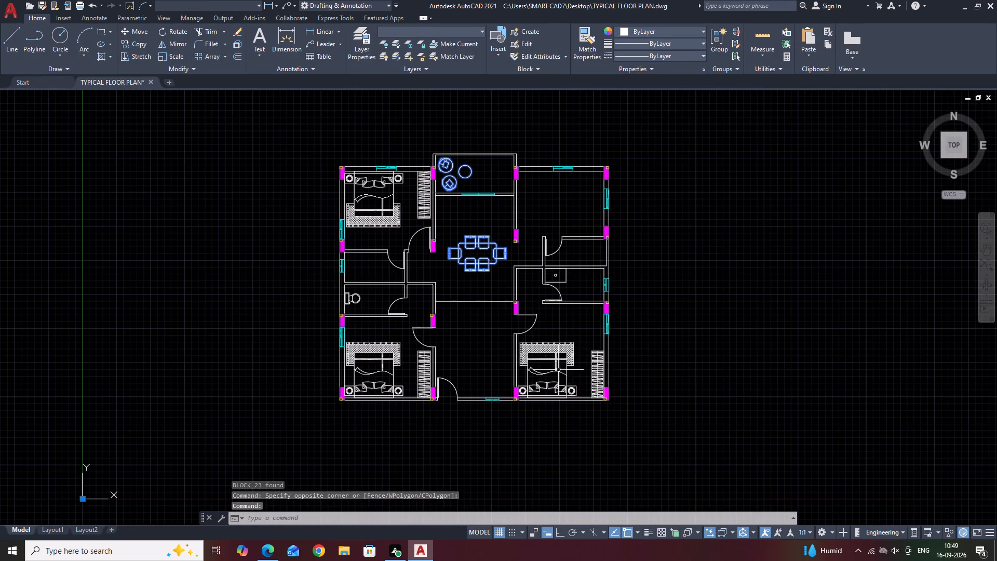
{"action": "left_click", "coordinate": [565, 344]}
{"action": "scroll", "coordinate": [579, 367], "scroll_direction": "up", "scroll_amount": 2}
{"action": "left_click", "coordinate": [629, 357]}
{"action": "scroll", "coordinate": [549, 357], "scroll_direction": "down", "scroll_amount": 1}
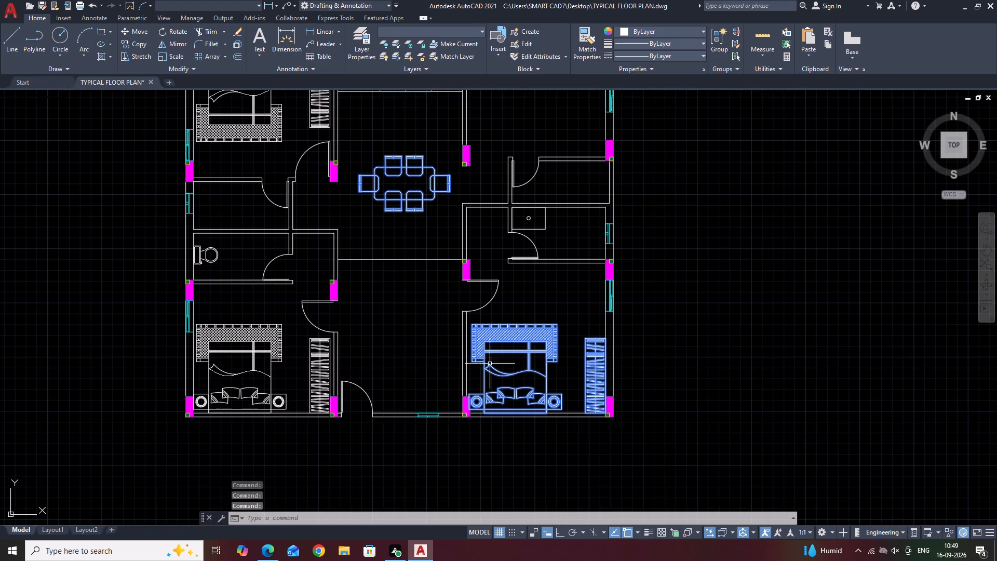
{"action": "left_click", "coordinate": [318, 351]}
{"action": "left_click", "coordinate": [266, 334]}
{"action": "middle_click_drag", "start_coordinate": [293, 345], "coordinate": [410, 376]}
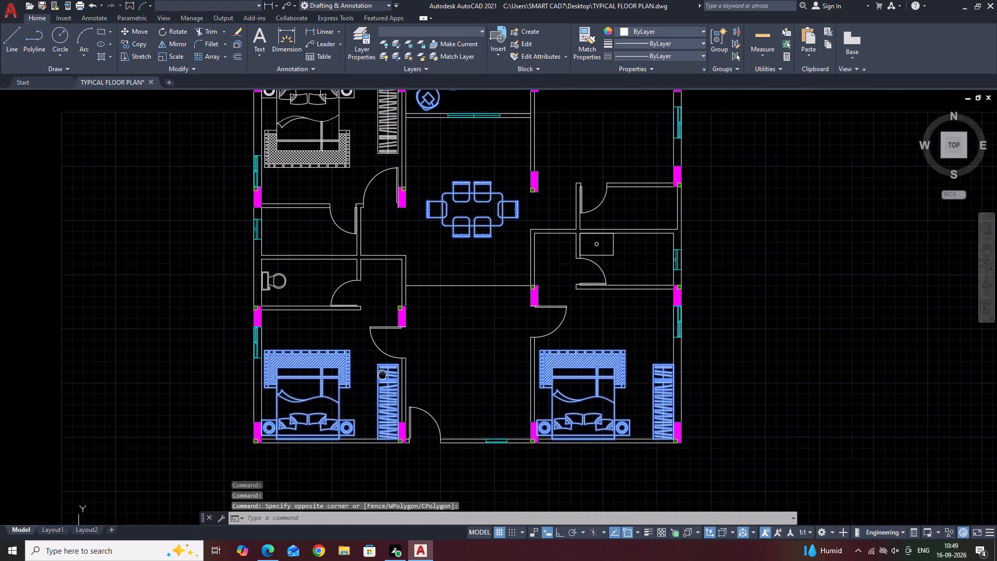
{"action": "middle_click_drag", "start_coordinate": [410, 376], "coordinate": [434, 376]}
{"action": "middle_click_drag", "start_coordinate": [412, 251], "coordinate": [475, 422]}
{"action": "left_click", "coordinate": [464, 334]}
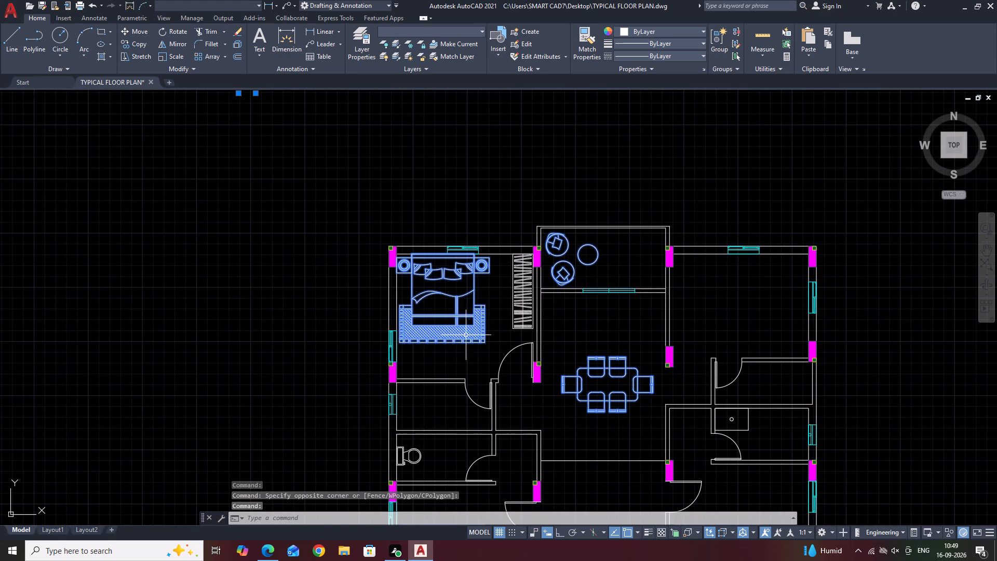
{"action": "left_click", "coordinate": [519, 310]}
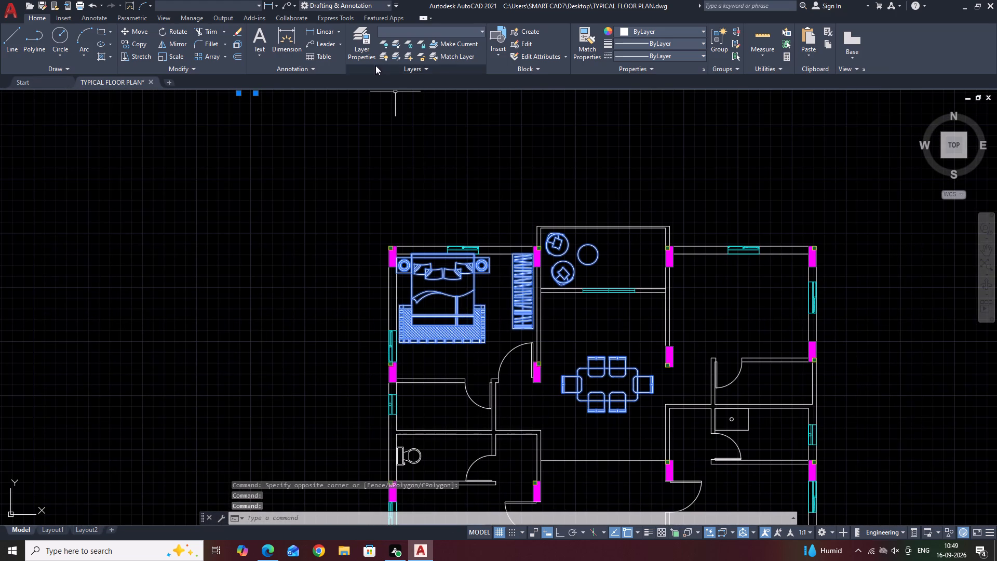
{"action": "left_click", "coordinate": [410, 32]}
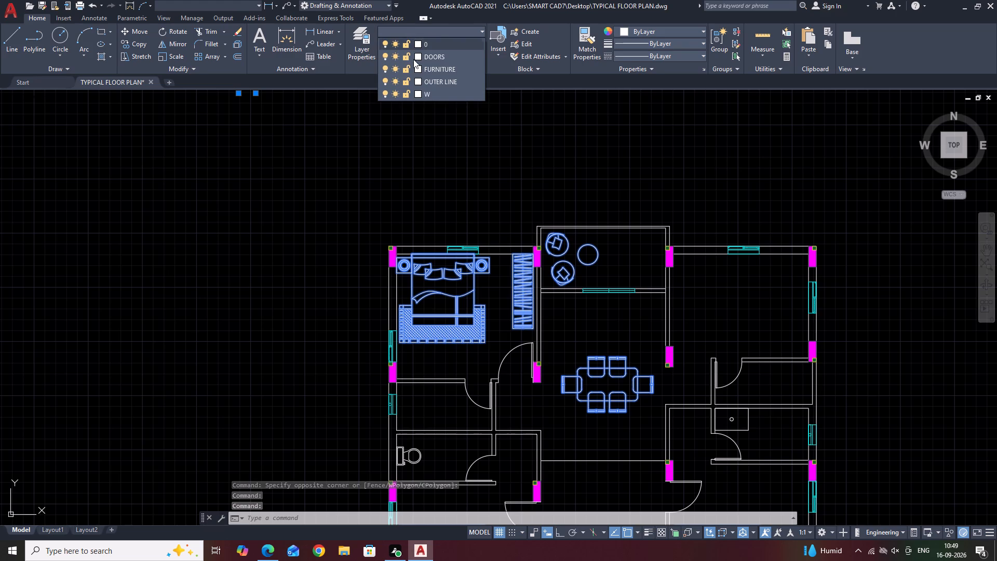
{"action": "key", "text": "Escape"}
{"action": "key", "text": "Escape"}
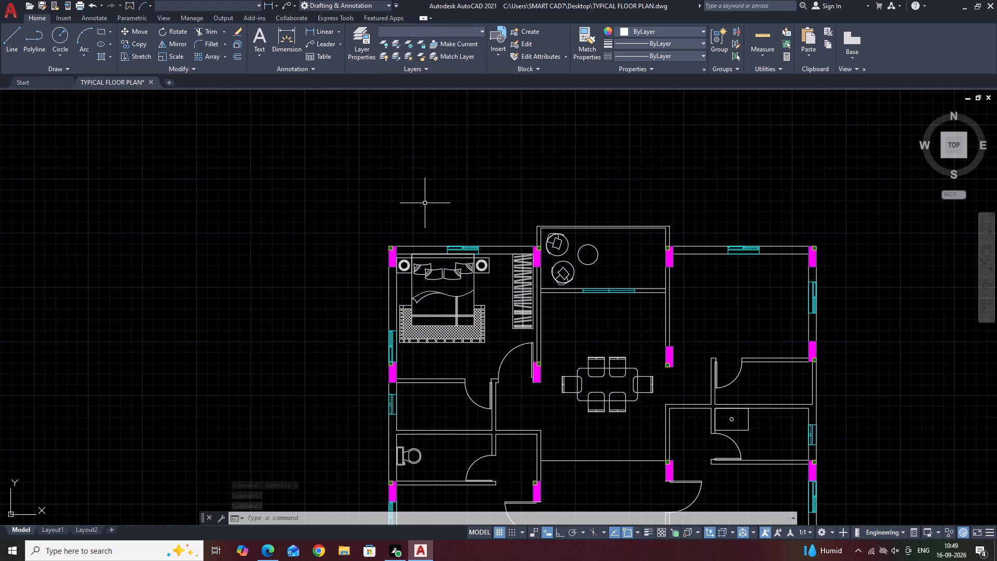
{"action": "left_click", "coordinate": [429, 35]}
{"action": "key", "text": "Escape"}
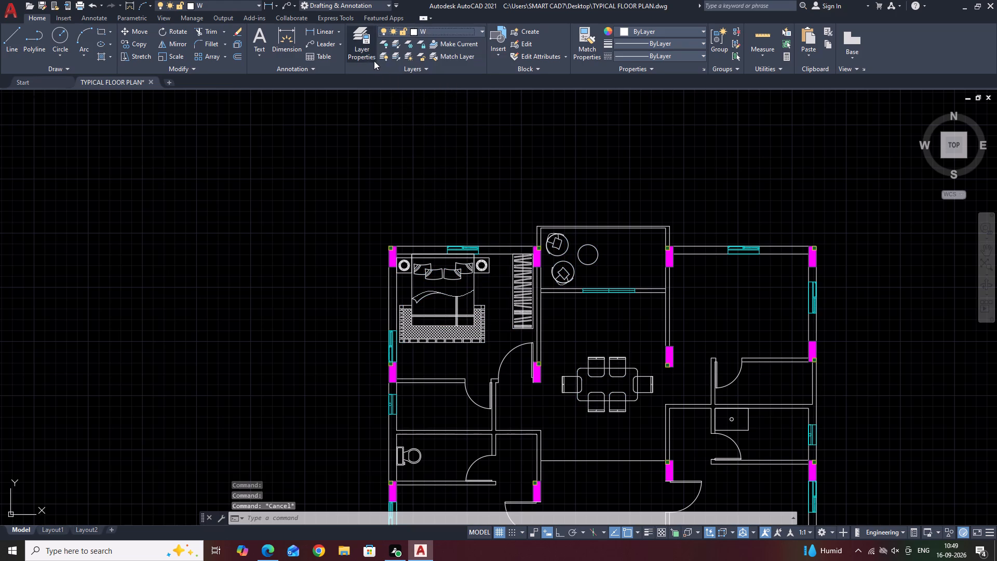
Make FURNITURE the current layer.
{"action": "left_click", "coordinate": [454, 31]}
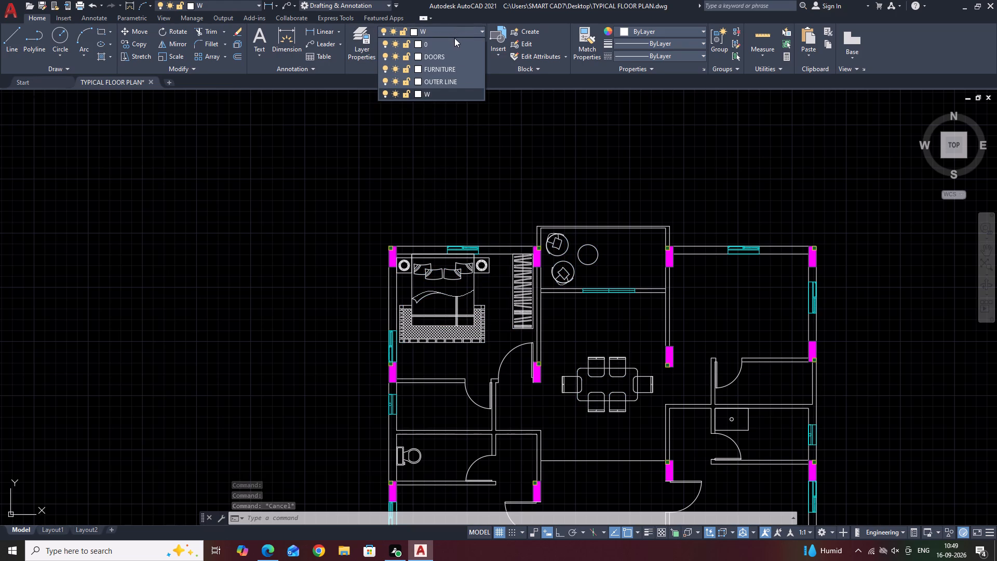
{"action": "left_click", "coordinate": [442, 70]}
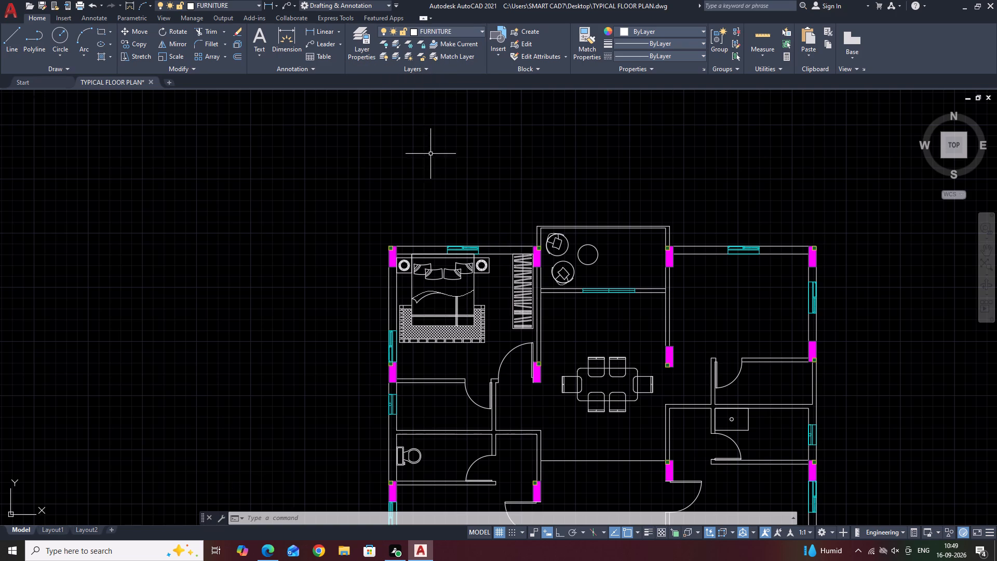
Set the FURNITURE layer's colour to index colour 72.
{"action": "left_click", "coordinate": [454, 32]}
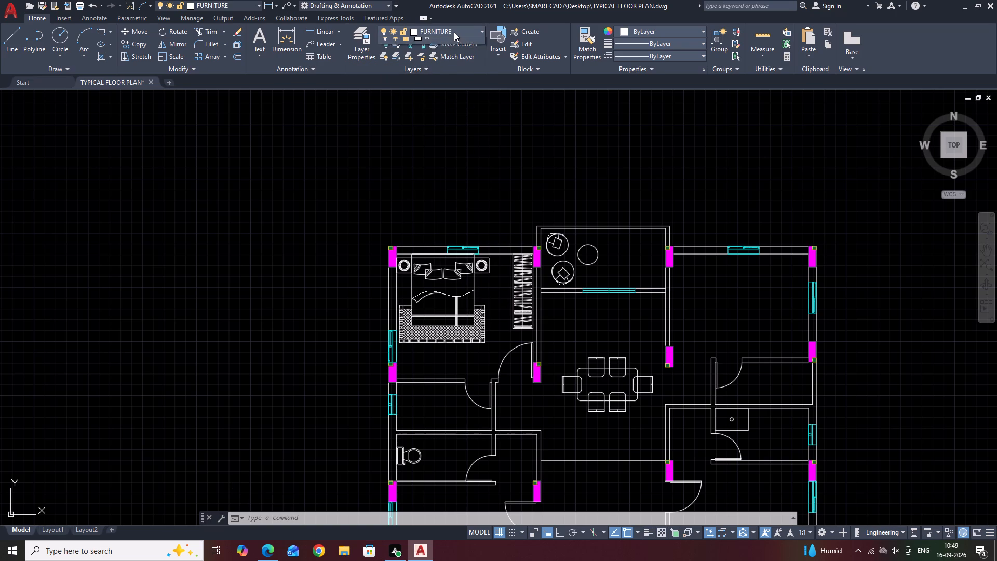
{"action": "left_click", "coordinate": [415, 68]}
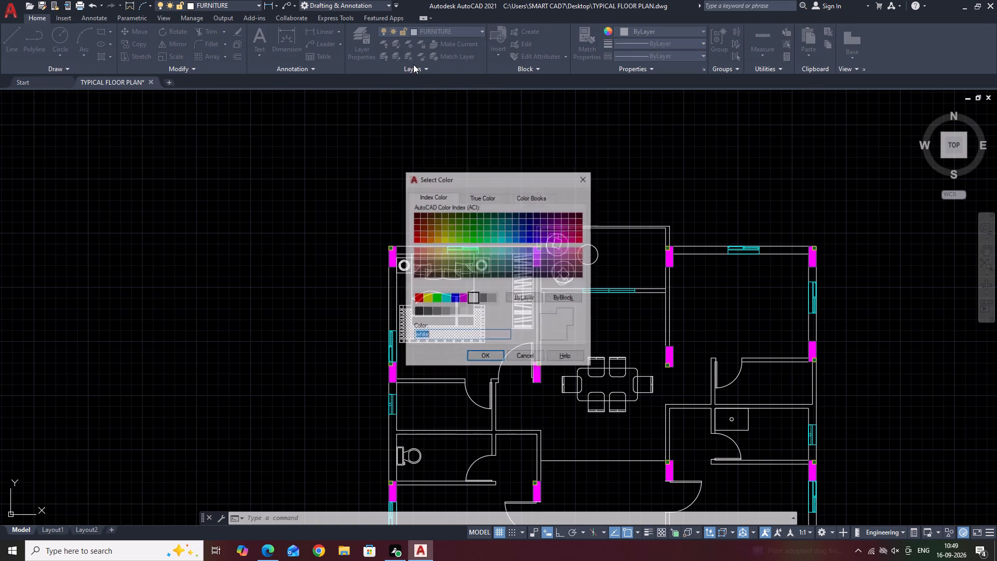
{"action": "left_click", "coordinate": [459, 234]}
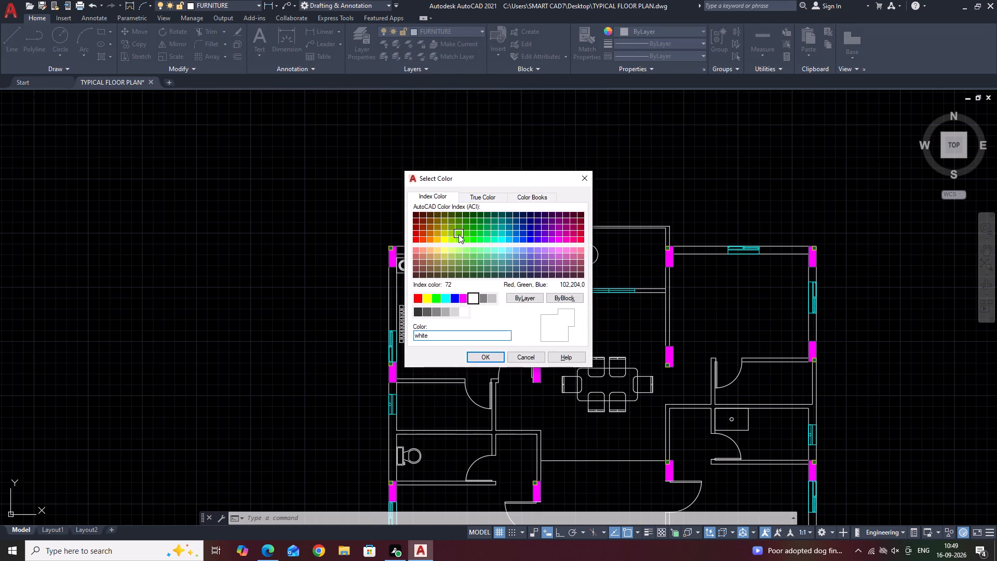
{"action": "left_click", "coordinate": [491, 358]}
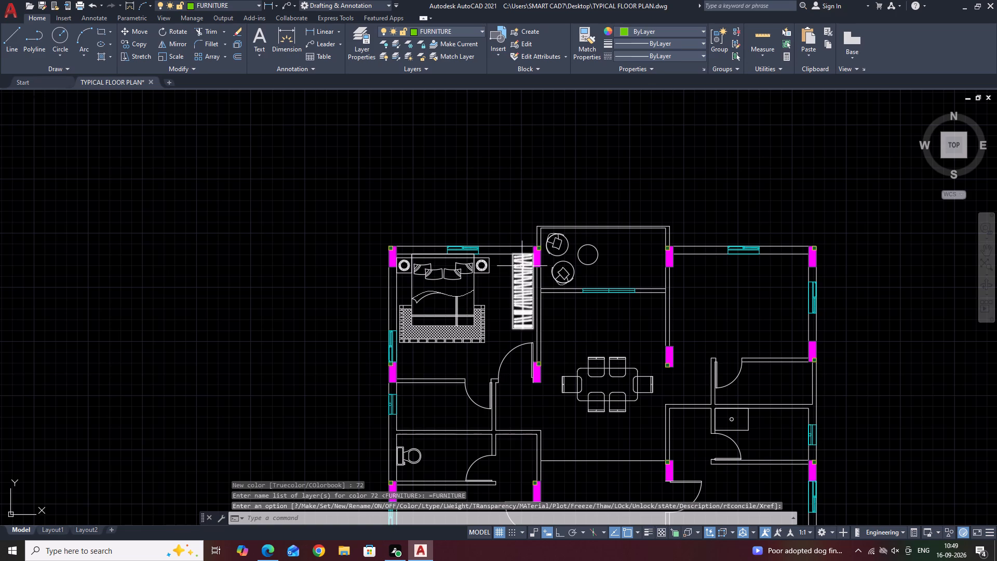
Set the DOORS layer's colour to index colour 32.
{"action": "left_click", "coordinate": [462, 34]}
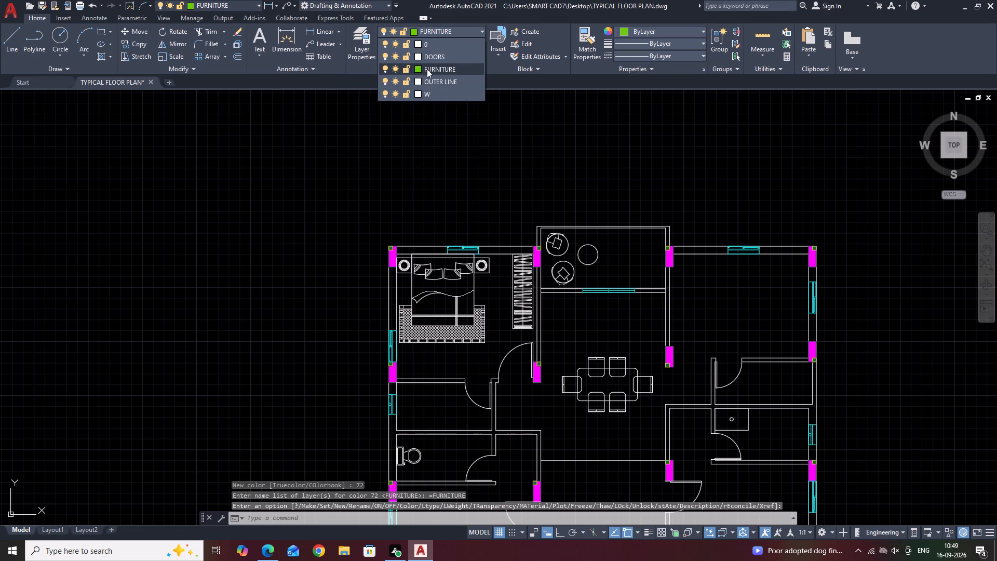
{"action": "left_click", "coordinate": [419, 57]}
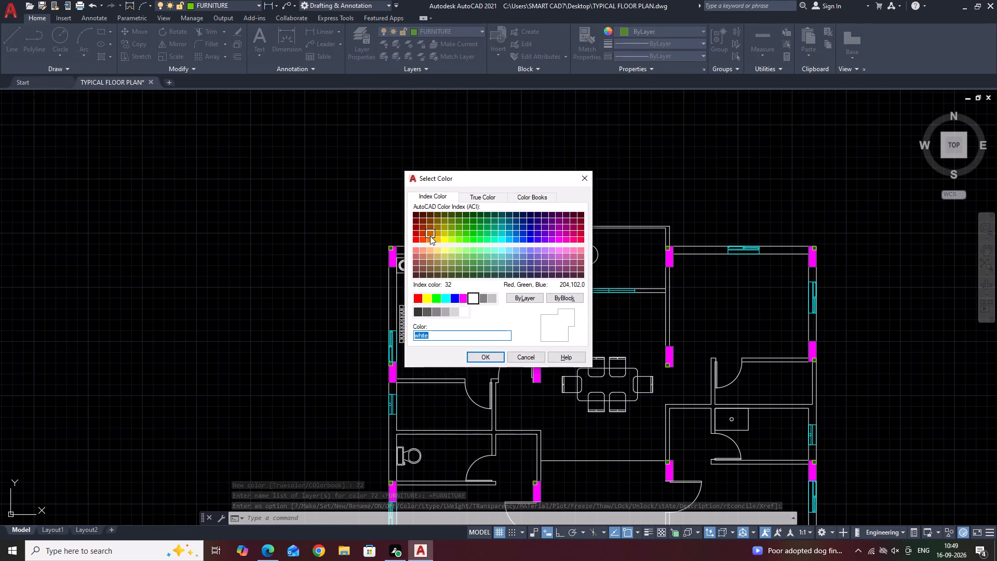
{"action": "left_click", "coordinate": [429, 235]}
{"action": "left_click", "coordinate": [478, 356]}
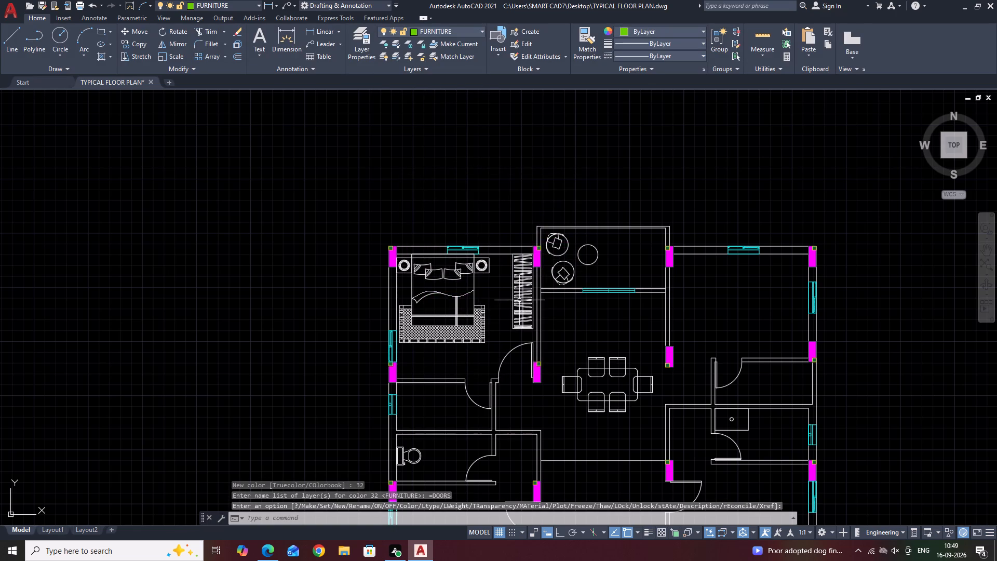
Set the OUTER LINE layer's colour to index colour 40.
{"action": "left_click", "coordinate": [458, 34]}
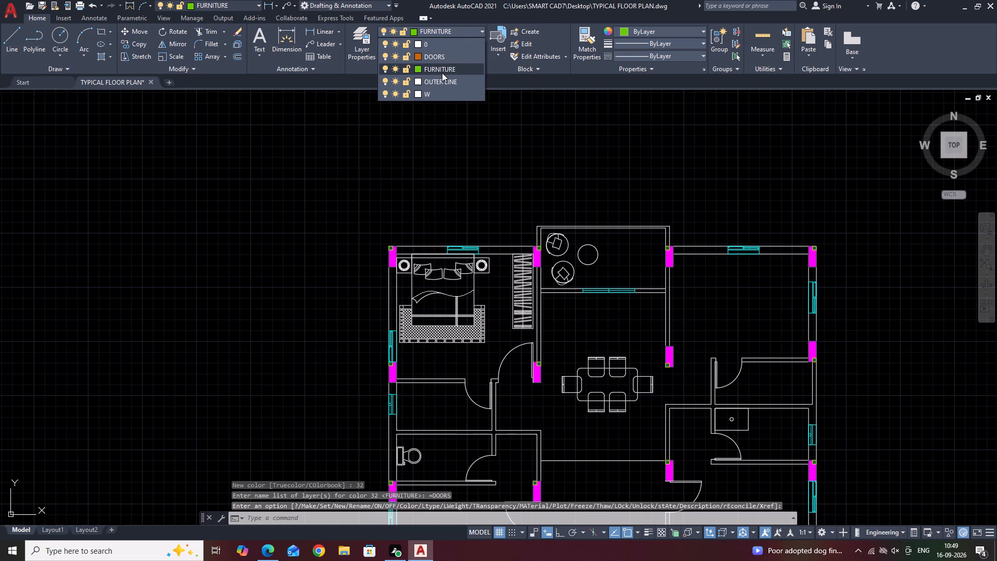
{"action": "left_click", "coordinate": [417, 83]}
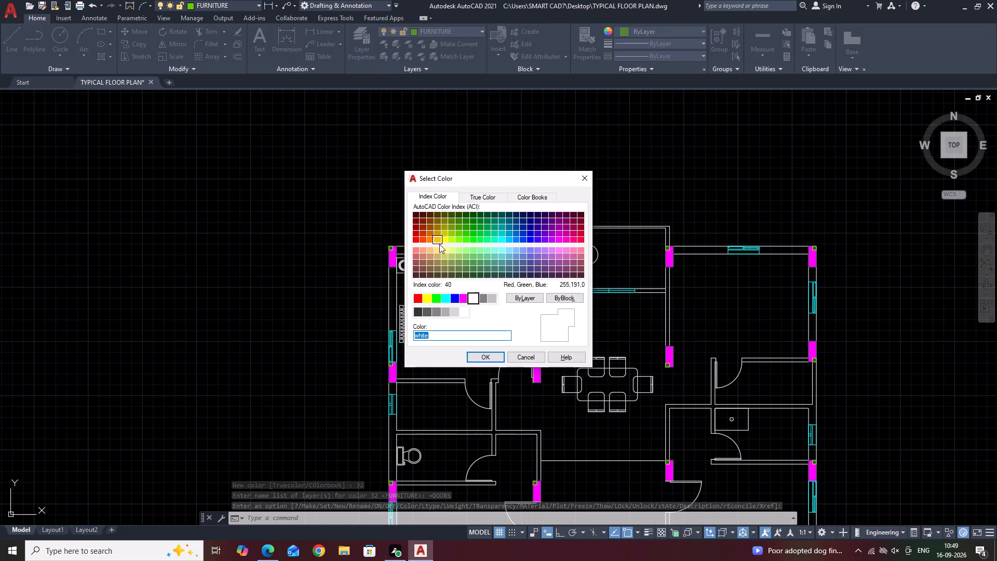
{"action": "left_click", "coordinate": [438, 242]}
{"action": "left_click", "coordinate": [485, 358]}
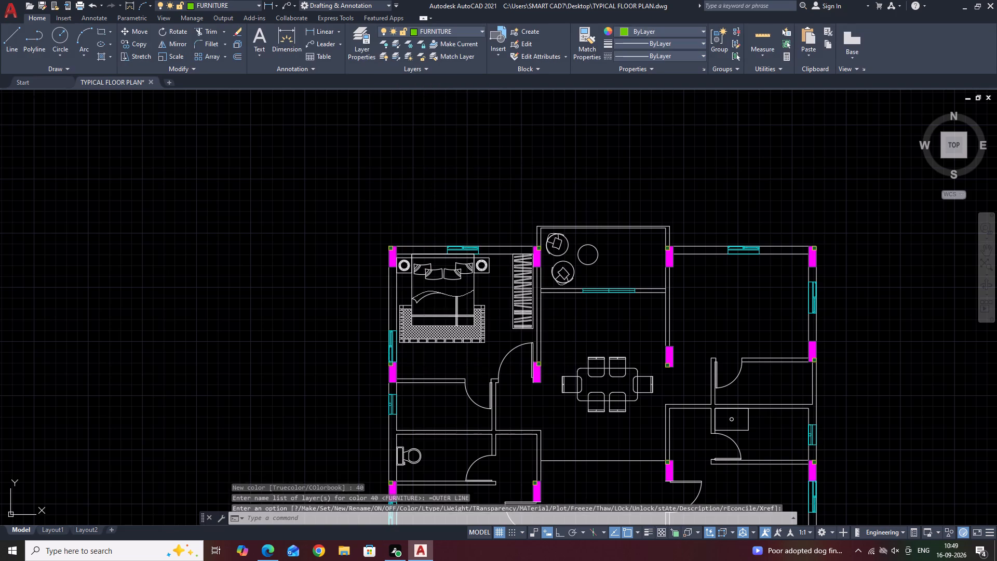
Set the W layer's colour to index colour 130.
{"action": "left_click", "coordinate": [454, 30]}
{"action": "left_click", "coordinate": [419, 95]}
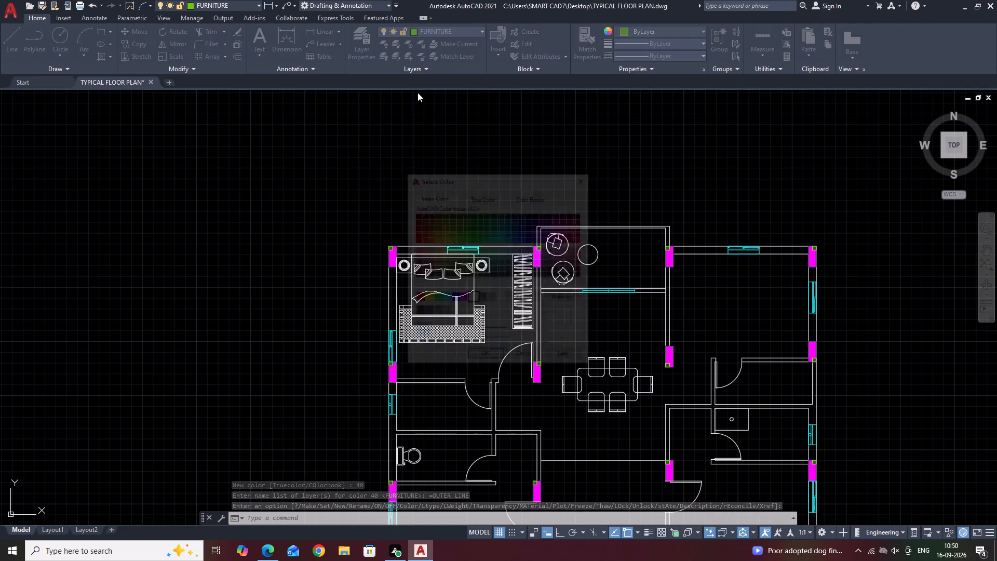
{"action": "left_click", "coordinate": [504, 239]}
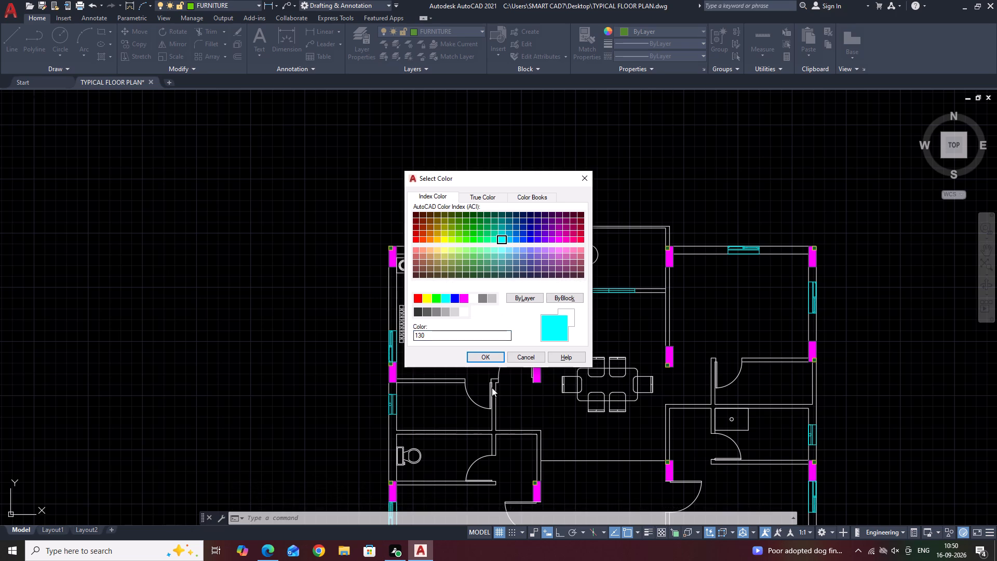
{"action": "left_click", "coordinate": [480, 355]}
Move the balcony seating, all three beds and wardrobes, the dining set and the toilet to the FURNITURE layer, and clear the selection.
{"action": "middle_click_drag", "start_coordinate": [598, 292], "coordinate": [502, 244]}
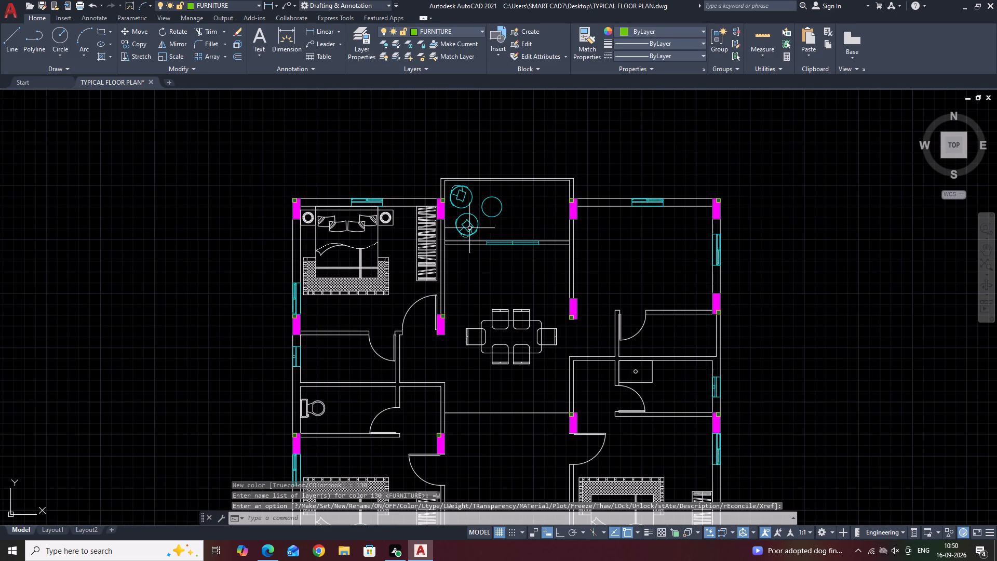
{"action": "middle_click_drag", "start_coordinate": [476, 181], "coordinate": [585, 172]}
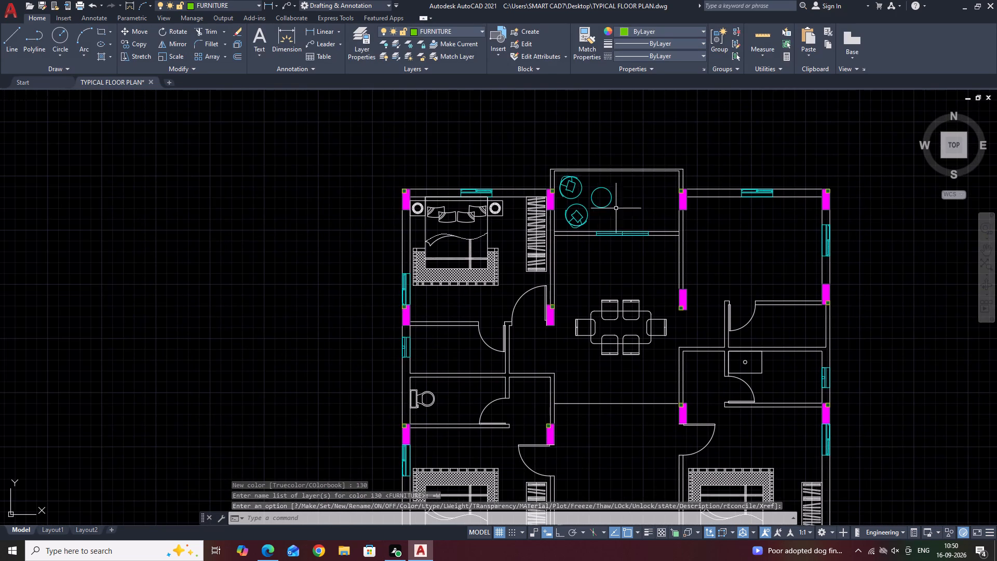
{"action": "scroll", "coordinate": [580, 196], "scroll_direction": "up", "scroll_amount": 1}
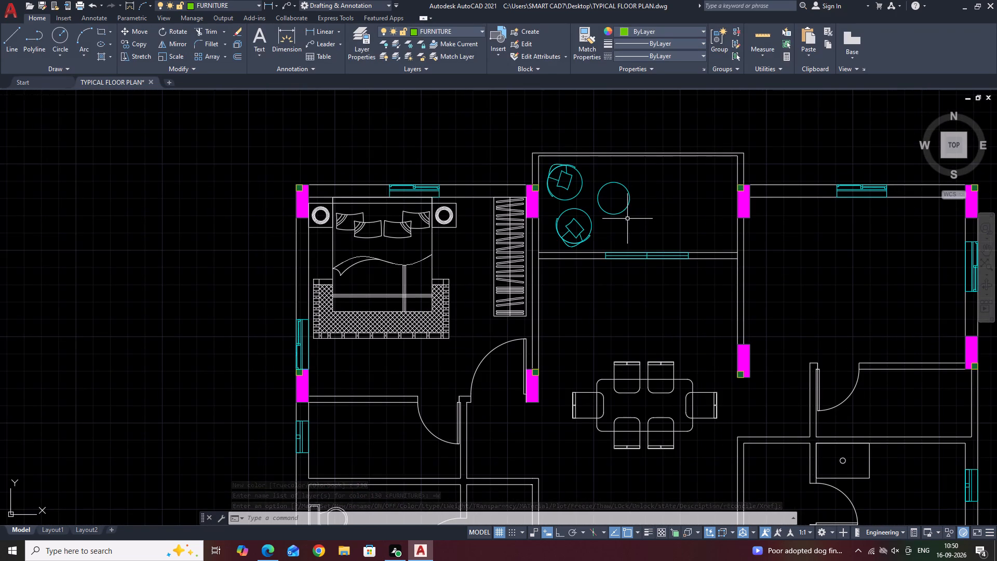
{"action": "middle_click_drag", "start_coordinate": [605, 230], "coordinate": [583, 238]}
{"action": "right_click", "coordinate": [462, 125]}
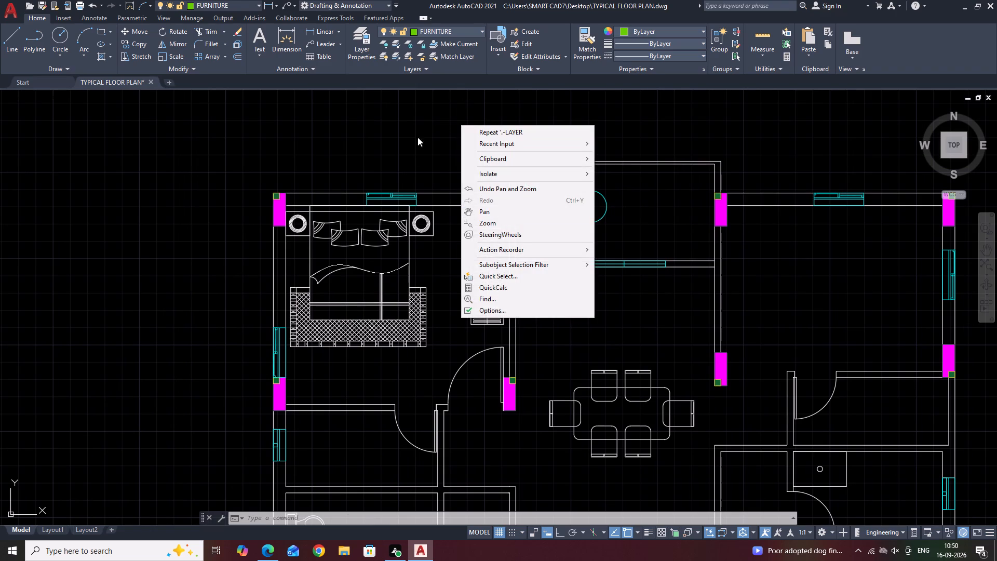
{"action": "left_click", "coordinate": [417, 137]}
{"action": "left_click", "coordinate": [391, 140]}
{"action": "left_click", "coordinate": [621, 211]}
{"action": "left_click", "coordinate": [585, 201]}
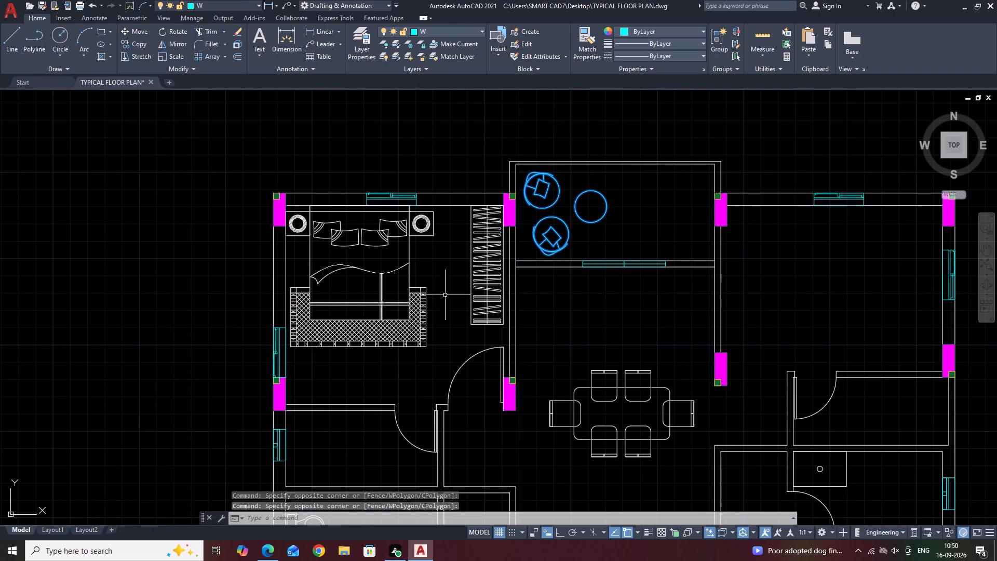
{"action": "left_click", "coordinate": [407, 293]}
{"action": "left_click", "coordinate": [388, 287]}
{"action": "left_click", "coordinate": [430, 296]}
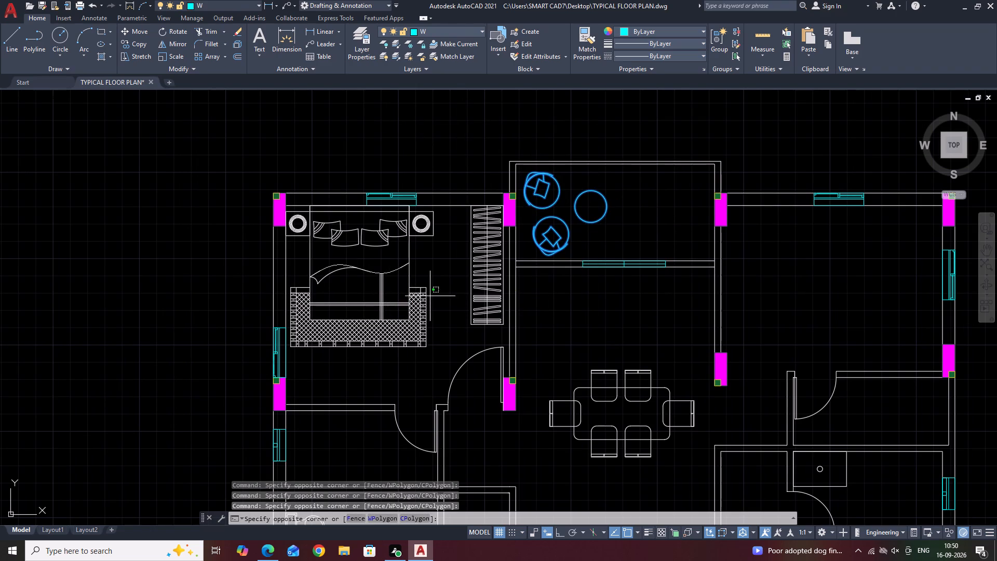
{"action": "left_click", "coordinate": [407, 282]}
{"action": "left_click", "coordinate": [477, 309]}
{"action": "left_click", "coordinate": [613, 386]}
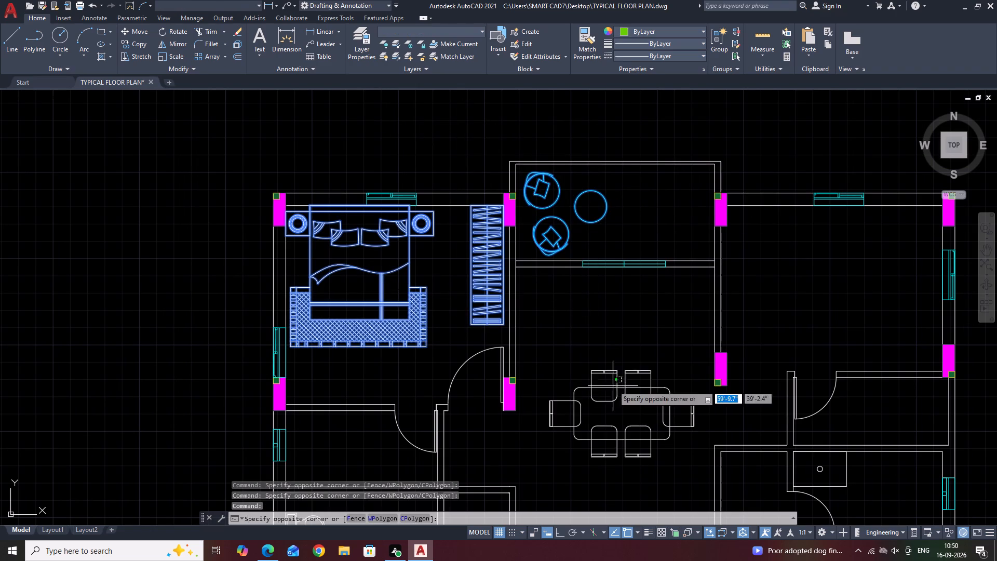
{"action": "left_click", "coordinate": [594, 362]}
{"action": "middle_click_drag", "start_coordinate": [597, 357], "coordinate": [448, 183]}
{"action": "scroll", "coordinate": [450, 196], "scroll_direction": "down", "scroll_amount": 1}
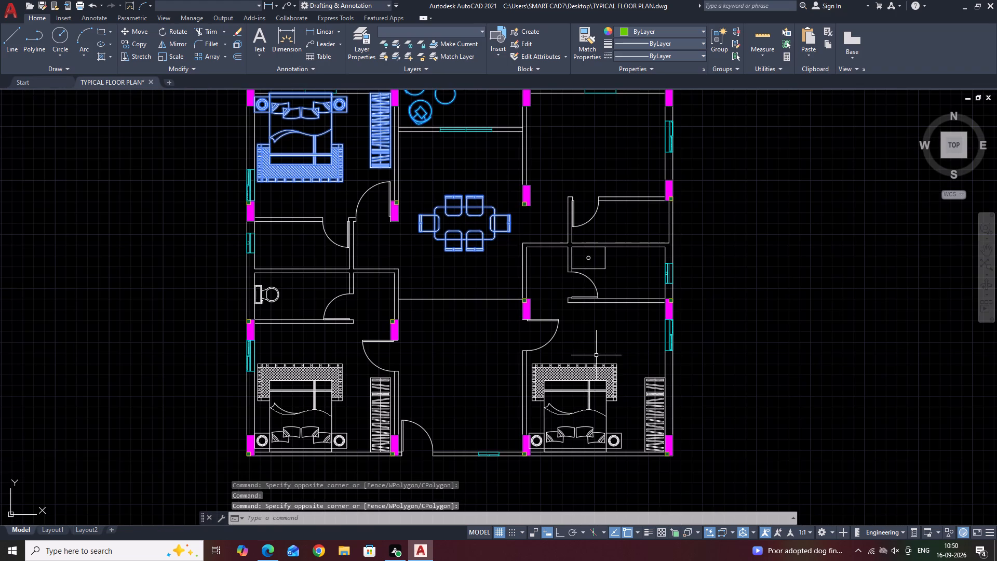
{"action": "left_click", "coordinate": [598, 356]}
{"action": "left_click_drag", "start_coordinate": [561, 369], "coordinate": [561, 374]}
{"action": "left_click", "coordinate": [648, 387]}
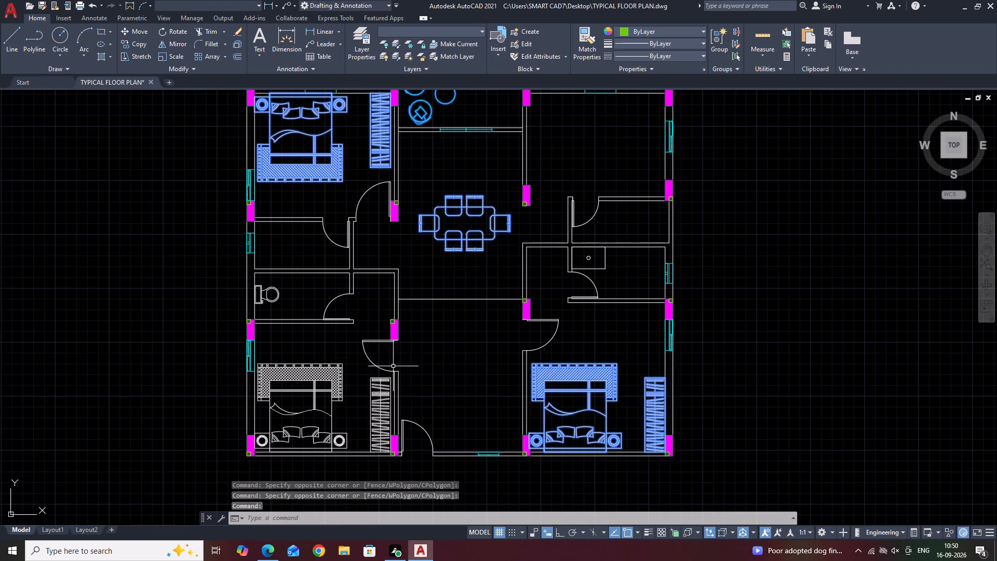
{"action": "left_click", "coordinate": [353, 367]}
{"action": "left_click", "coordinate": [322, 371]}
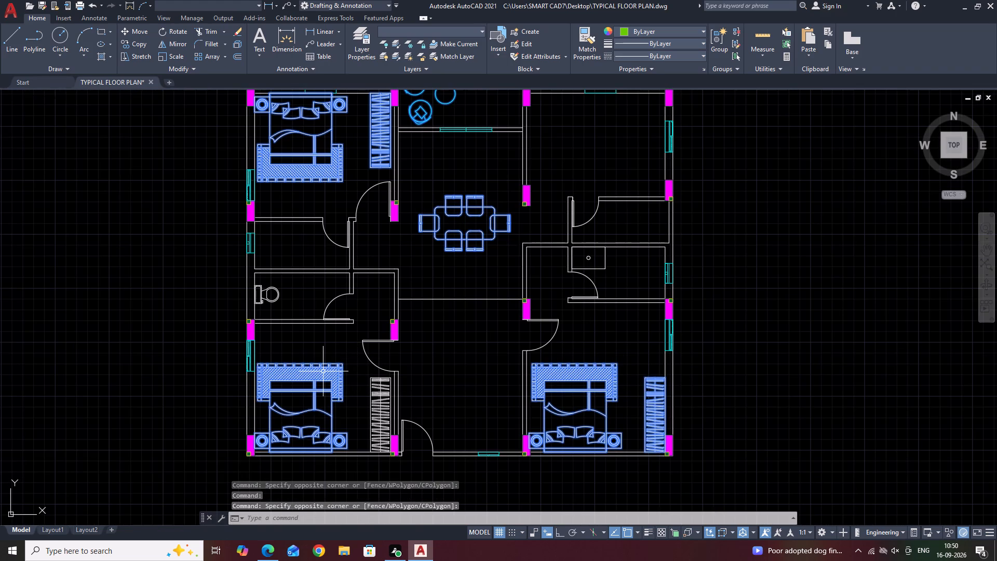
{"action": "left_click", "coordinate": [366, 400]}
{"action": "left_click", "coordinate": [383, 390]}
{"action": "left_click", "coordinate": [378, 394]}
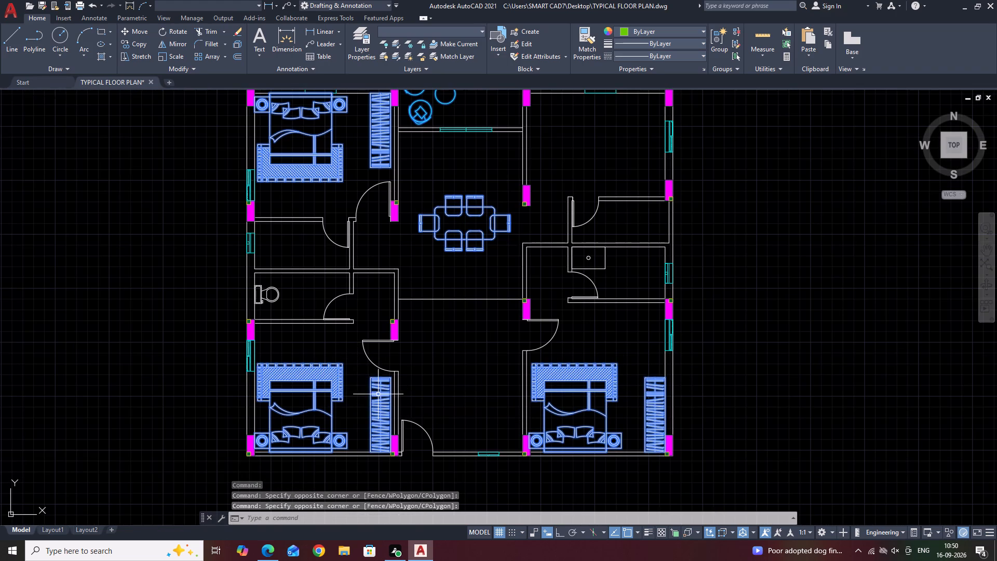
{"action": "left_click", "coordinate": [278, 297]}
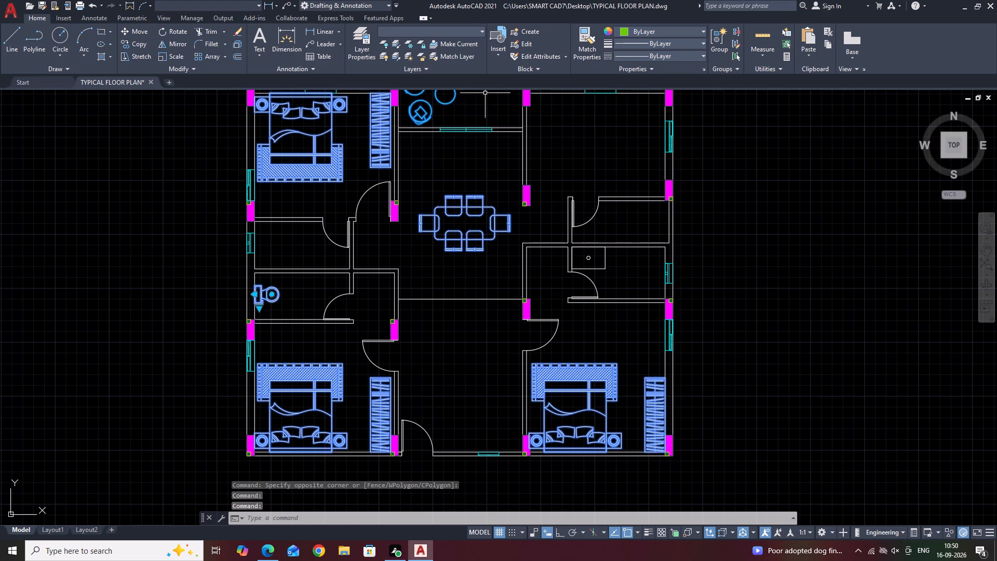
{"action": "left_click", "coordinate": [403, 33]}
{"action": "left_click", "coordinate": [436, 67]}
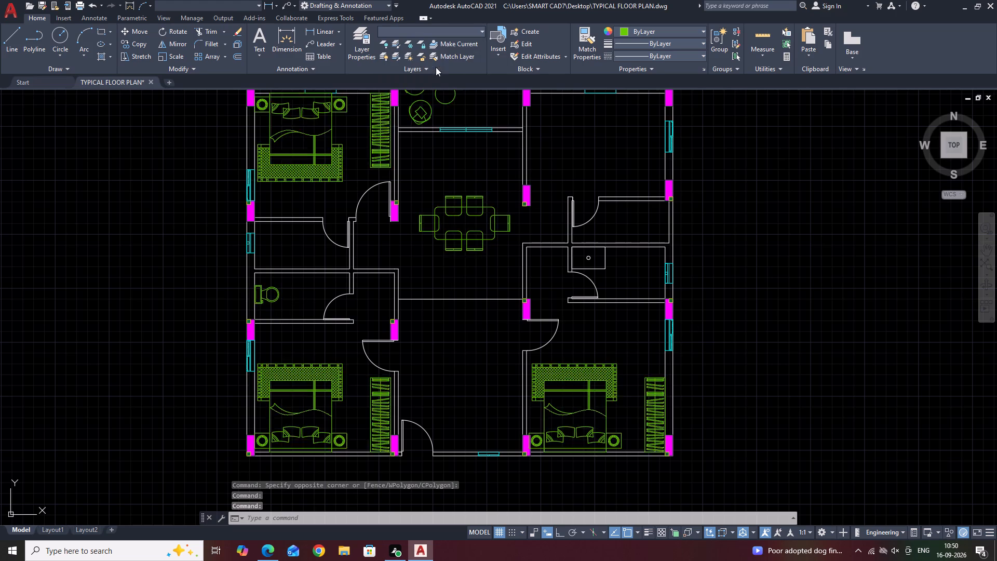
{"action": "right_click", "coordinate": [510, 179]}
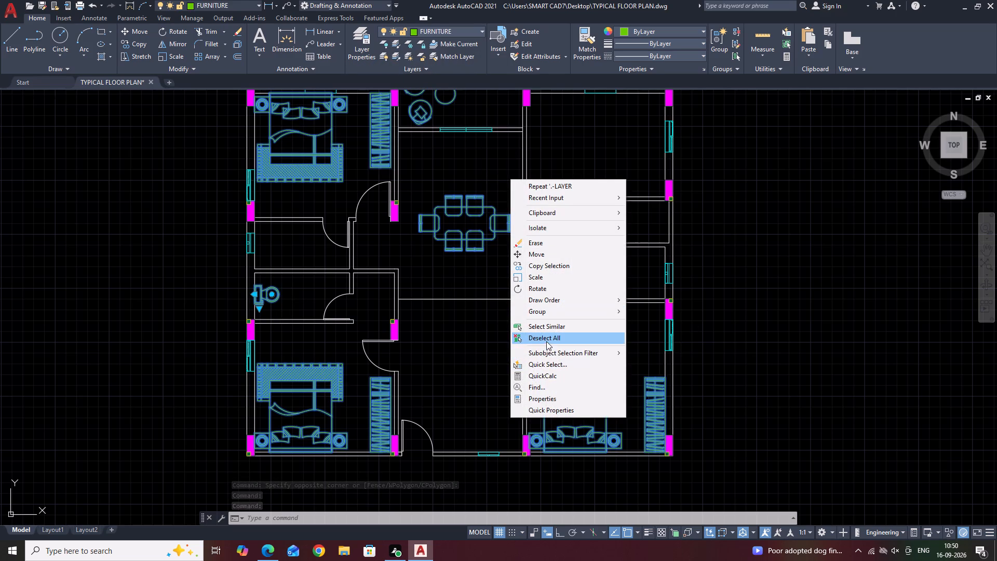
{"action": "left_click", "coordinate": [546, 341]}
Select all door blocks with Select Similar from one bathroom door, assign them to the DOORS layer, and clear the selection.
{"action": "middle_click_drag", "start_coordinate": [591, 218], "coordinate": [601, 265]}
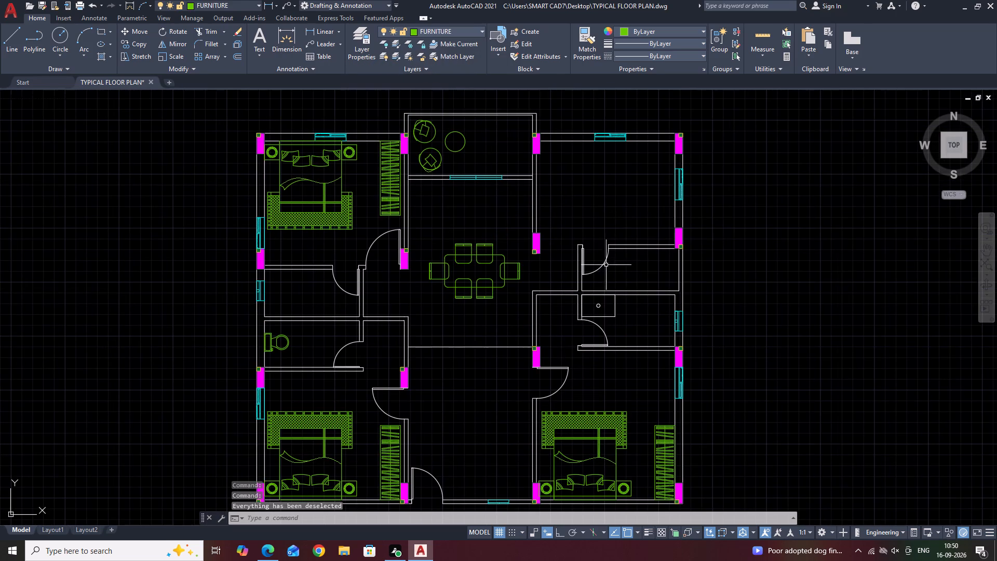
{"action": "left_click", "coordinate": [607, 265]}
{"action": "left_click", "coordinate": [603, 260]}
{"action": "right_click", "coordinate": [572, 199]}
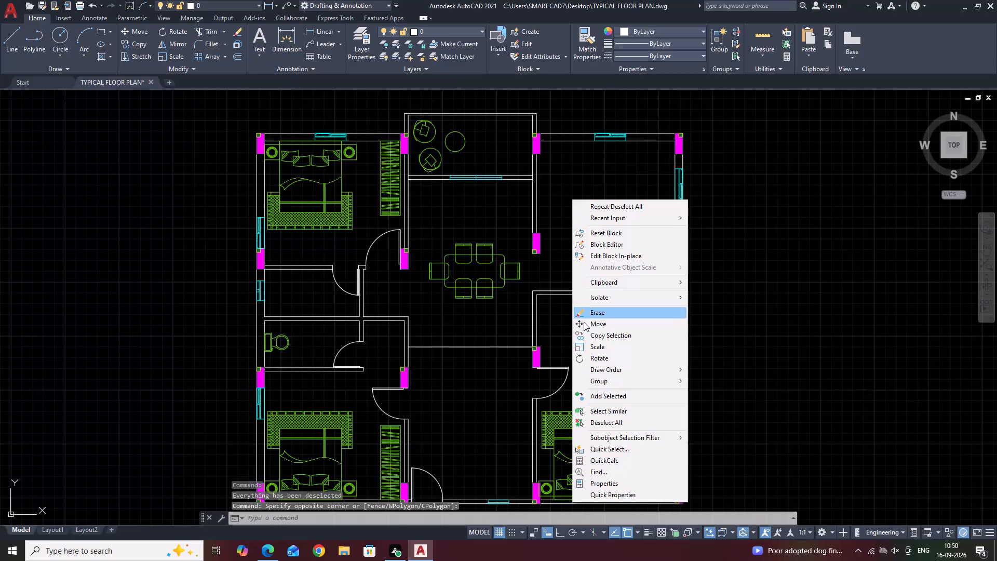
{"action": "left_click", "coordinate": [603, 408]}
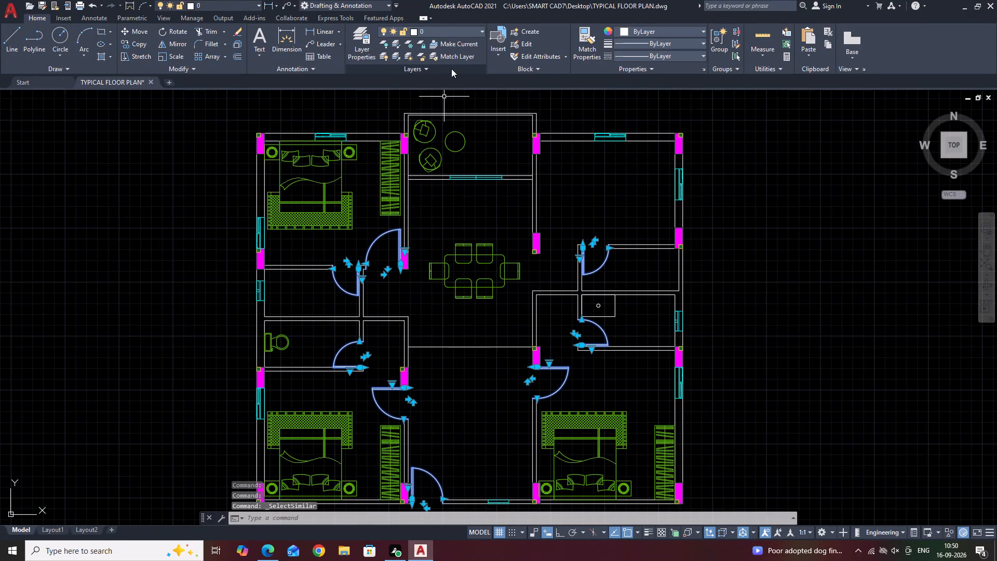
{"action": "left_click", "coordinate": [444, 25]}
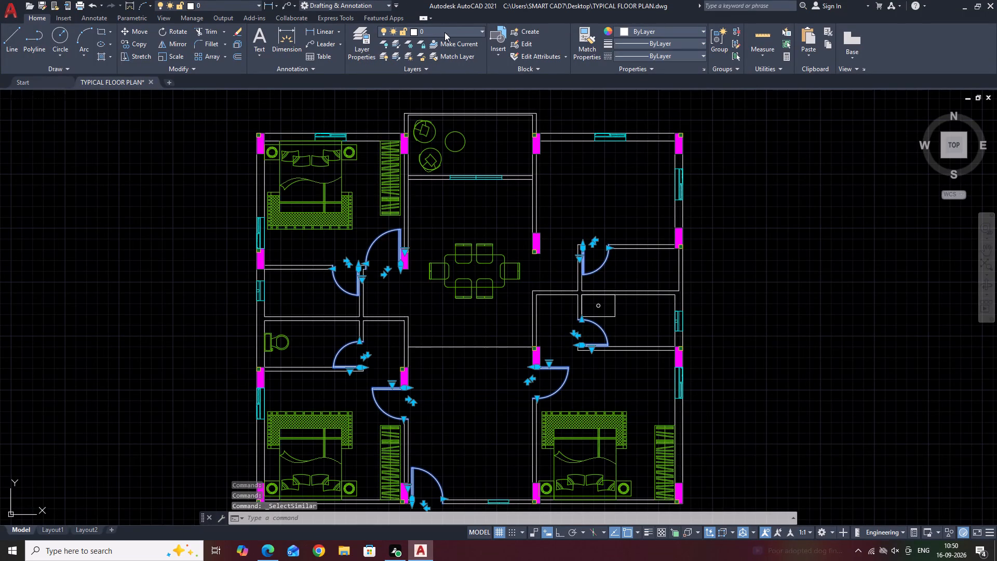
{"action": "left_click", "coordinate": [444, 32]}
{"action": "left_click", "coordinate": [450, 59]}
{"action": "middle_click_drag", "start_coordinate": [518, 220], "coordinate": [534, 168]}
{"action": "key", "text": "Escape"}
Select all wall lines with Select Similar from one hall wall, assign them to the OUTER LINE layer, and clear the selection.
{"action": "scroll", "coordinate": [551, 184], "scroll_direction": "up", "scroll_amount": 3}
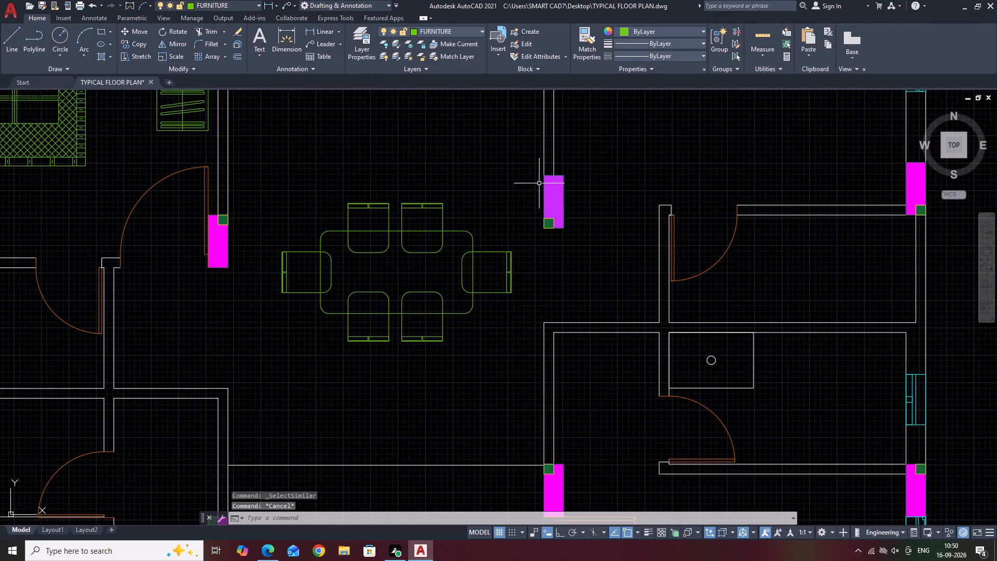
{"action": "scroll", "coordinate": [539, 183], "scroll_direction": "up", "scroll_amount": 1}
{"action": "middle_click_drag", "start_coordinate": [564, 147], "coordinate": [565, 213]}
{"action": "scroll", "coordinate": [565, 213], "scroll_direction": "down", "scroll_amount": 2}
{"action": "left_click", "coordinate": [597, 177]}
{"action": "left_click", "coordinate": [529, 176]}
{"action": "right_click", "coordinate": [449, 169]}
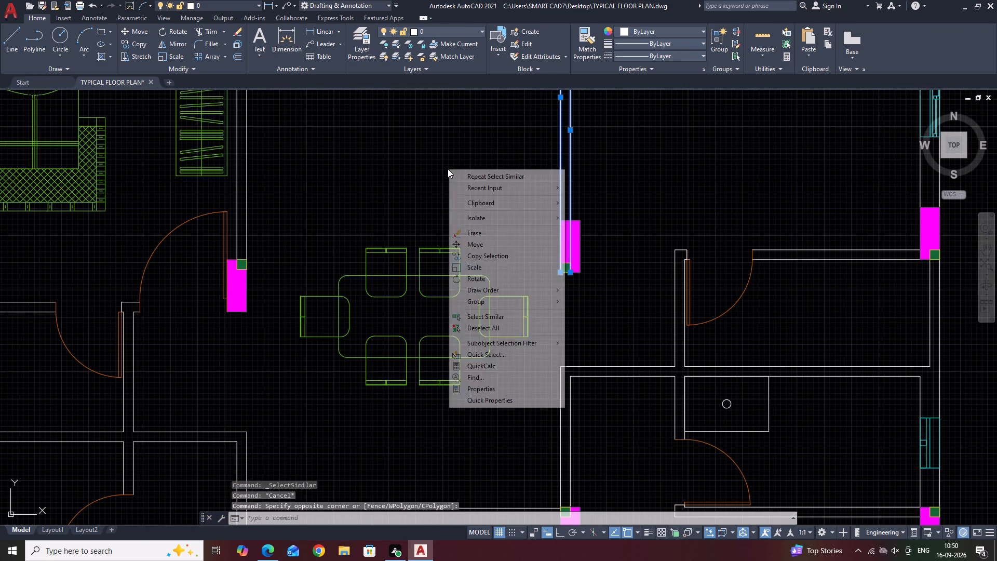
{"action": "left_click", "coordinate": [498, 316]}
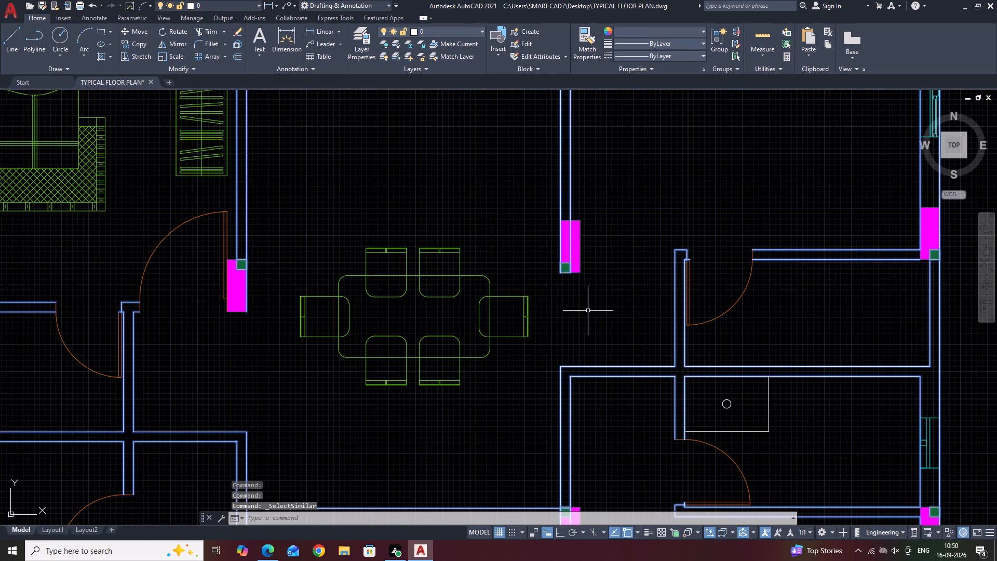
{"action": "scroll", "coordinate": [588, 311], "scroll_direction": "down", "scroll_amount": 3}
{"action": "middle_click_drag", "start_coordinate": [702, 383], "coordinate": [772, 341]}
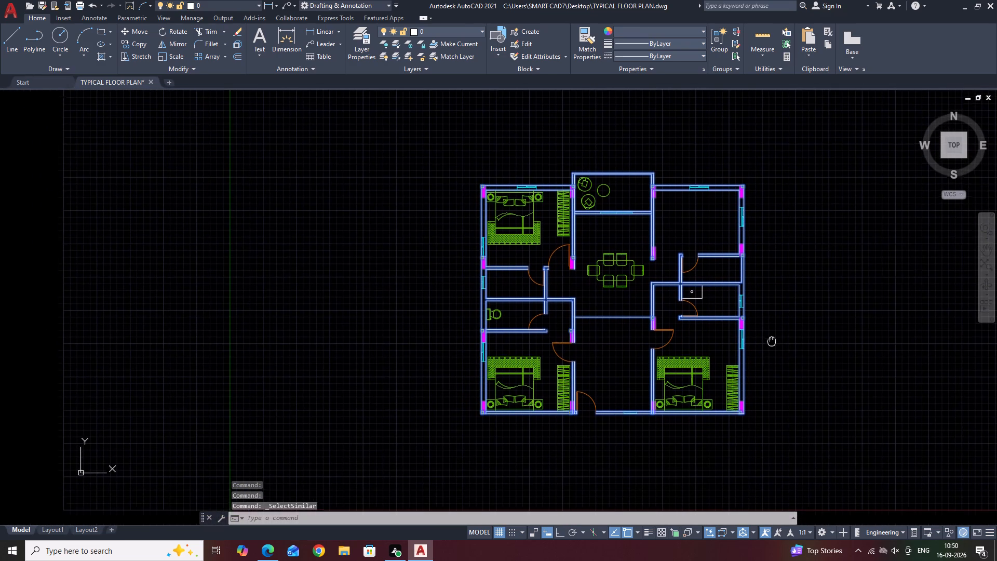
{"action": "middle_click_drag", "start_coordinate": [704, 398], "coordinate": [594, 385]}
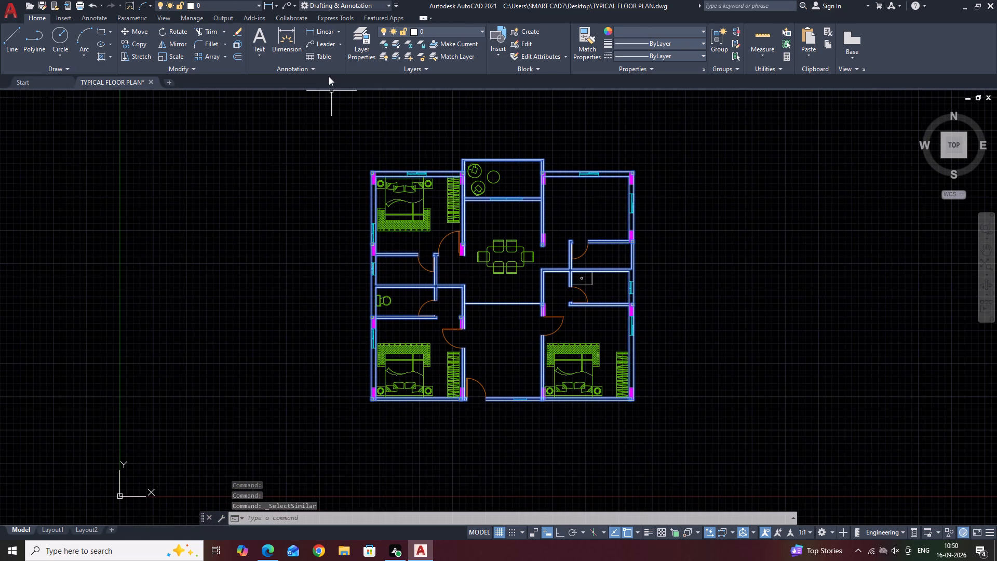
{"action": "left_click", "coordinate": [435, 33]}
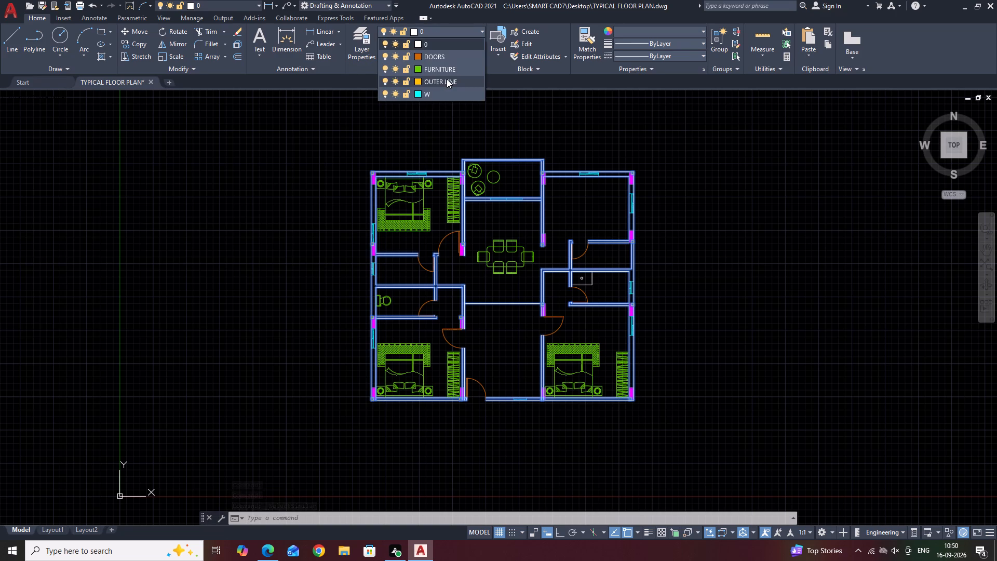
{"action": "left_click", "coordinate": [447, 79]}
{"action": "key", "text": "Escape"}
Shorten the bedroom-side wall line beside the main entrance door so it ends at the column's upper edge.
{"action": "scroll", "coordinate": [448, 404], "scroll_direction": "up", "scroll_amount": 2}
{"action": "middle_click_drag", "start_coordinate": [471, 405], "coordinate": [531, 348]}
{"action": "scroll", "coordinate": [479, 398], "scroll_direction": "up", "scroll_amount": 1}
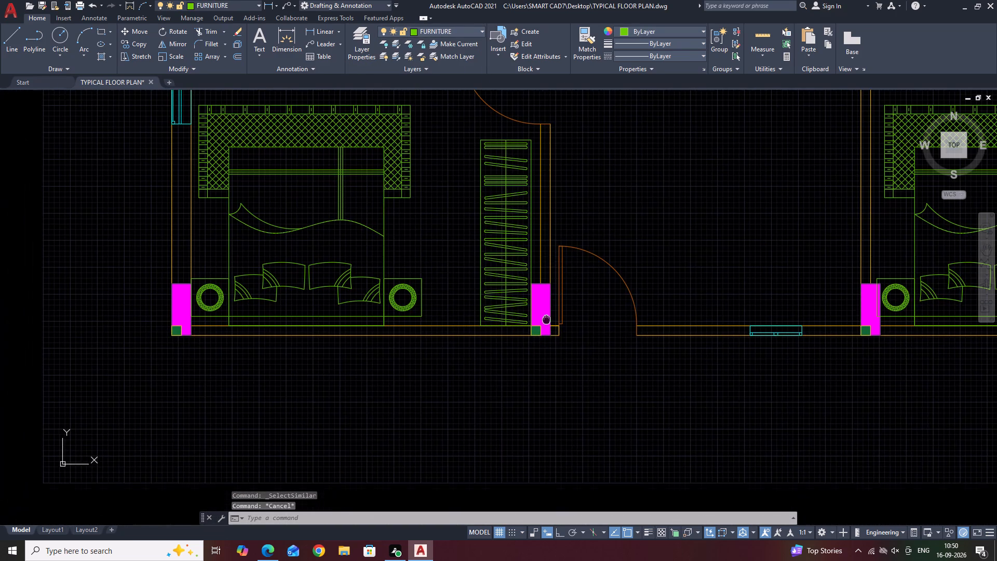
{"action": "left_click", "coordinate": [550, 261]}
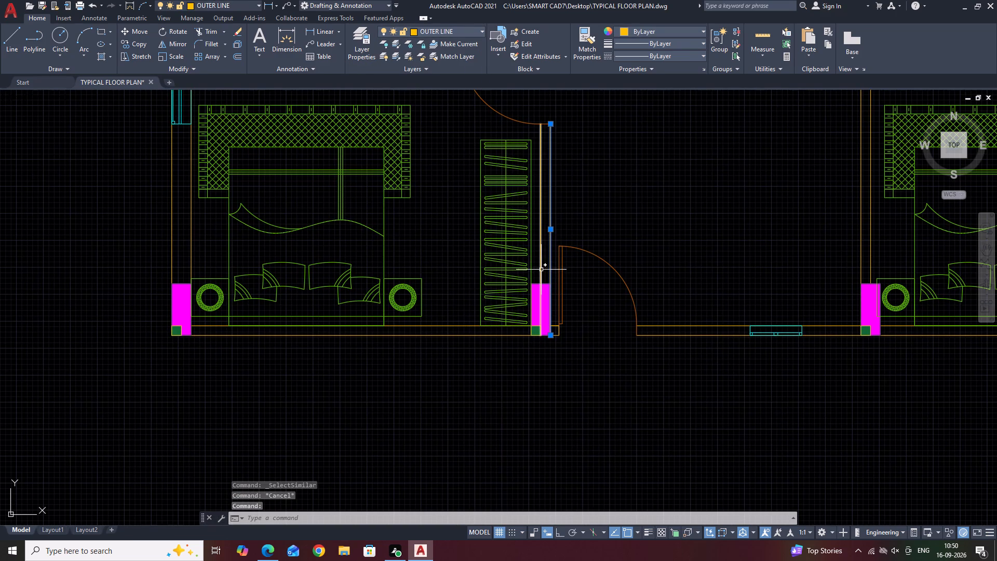
{"action": "left_click", "coordinate": [541, 270]}
{"action": "scroll", "coordinate": [517, 359], "scroll_direction": "up", "scroll_amount": 2}
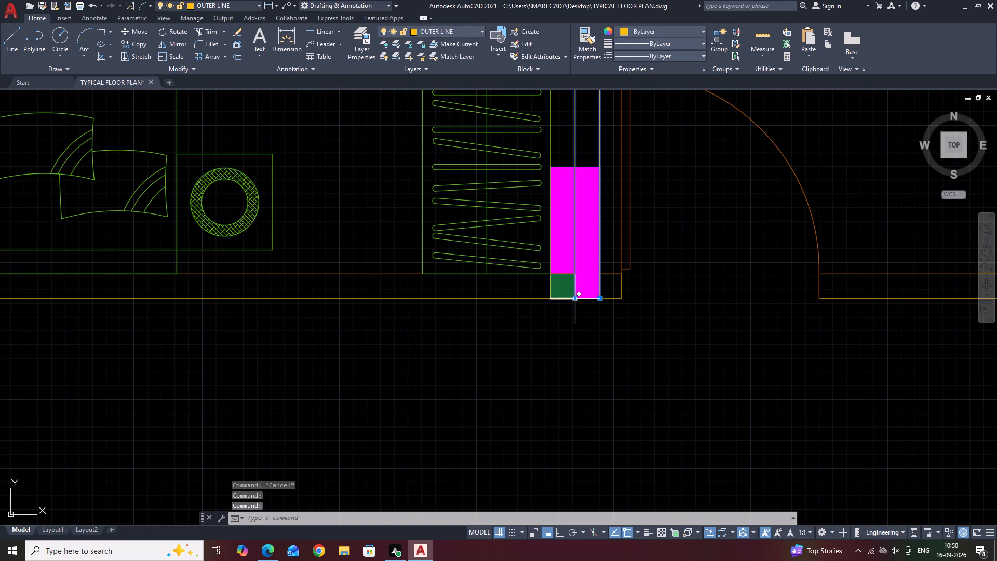
{"action": "left_click", "coordinate": [574, 299]}
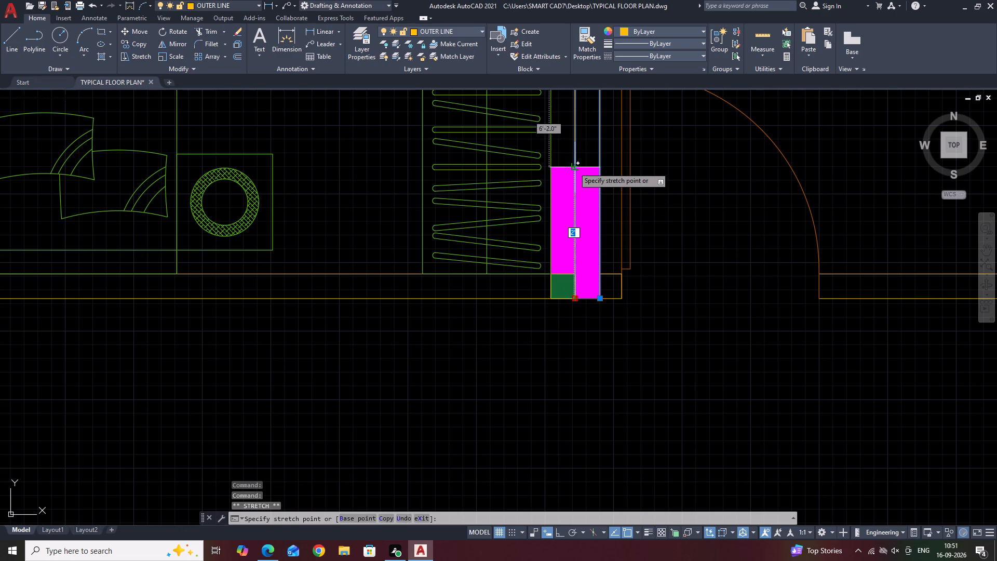
{"action": "left_click", "coordinate": [574, 167]}
{"action": "key", "text": "Escape"}
{"action": "middle_click_drag", "start_coordinate": [617, 209], "coordinate": [577, 330]}
{"action": "scroll", "coordinate": [576, 332], "scroll_direction": "down", "scroll_amount": 4}
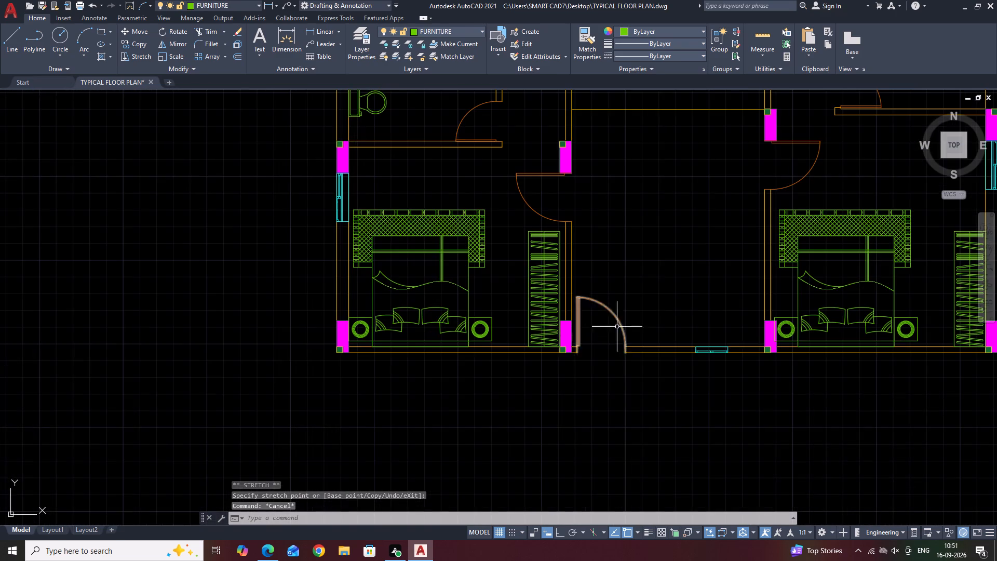
Shorten the hall-side wall line above the lower-right bedroom's door so it ends at the column's upper corner.
{"action": "middle_click_drag", "start_coordinate": [694, 271], "coordinate": [583, 333]}
{"action": "middle_click_drag", "start_coordinate": [685, 218], "coordinate": [535, 374]}
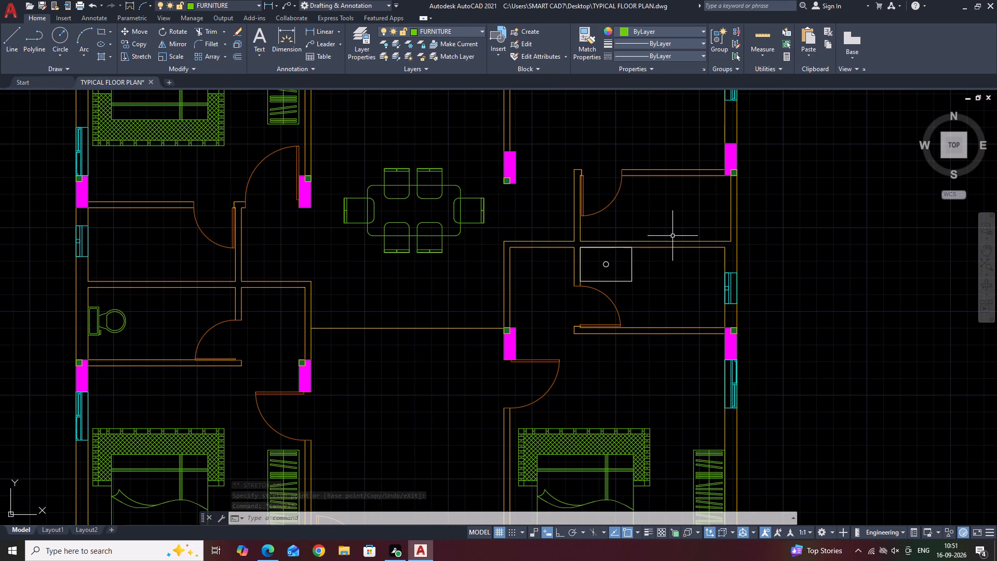
{"action": "scroll", "coordinate": [500, 298], "scroll_direction": "up", "scroll_amount": 1}
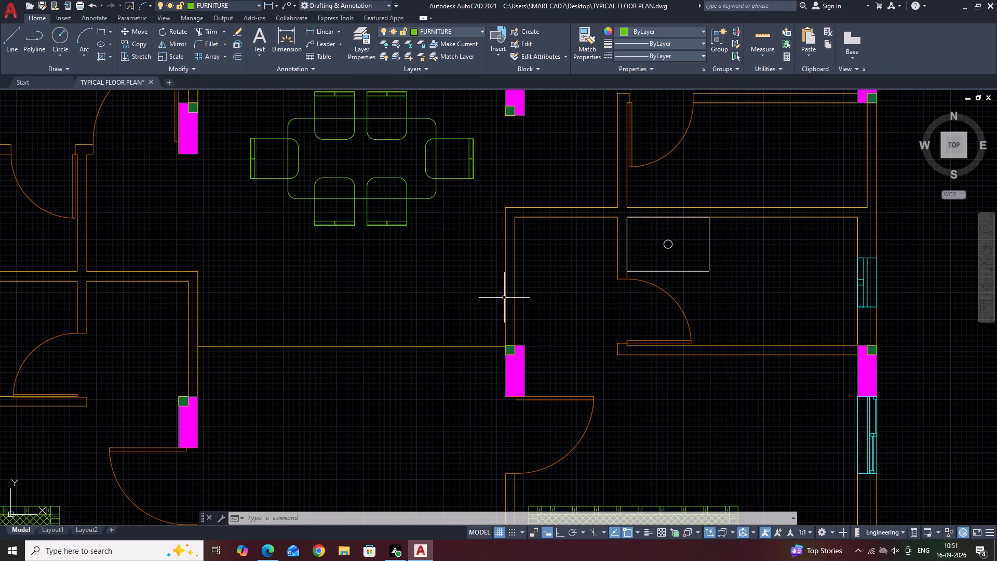
{"action": "left_click", "coordinate": [506, 298]}
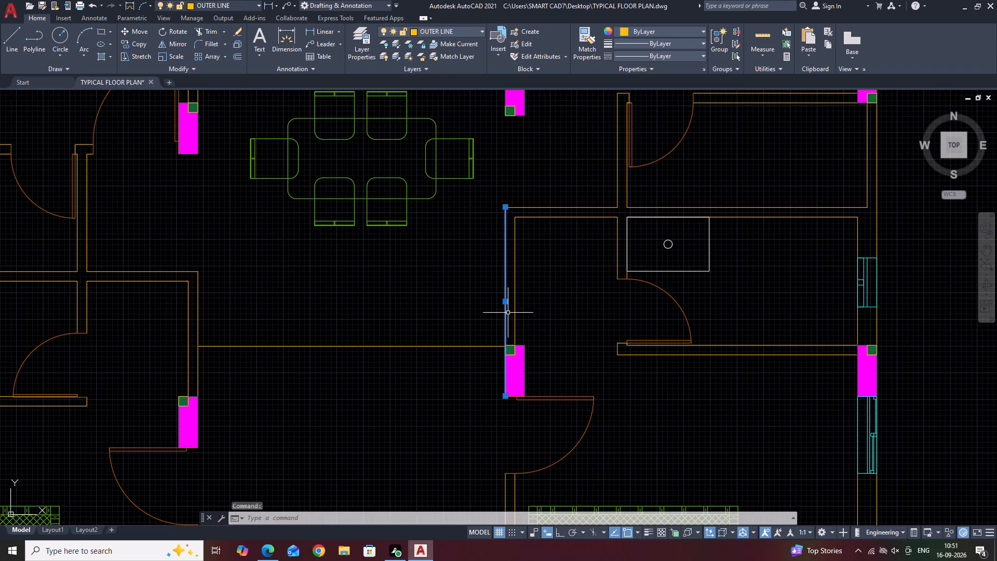
{"action": "scroll", "coordinate": [500, 399], "scroll_direction": "up", "scroll_amount": 2}
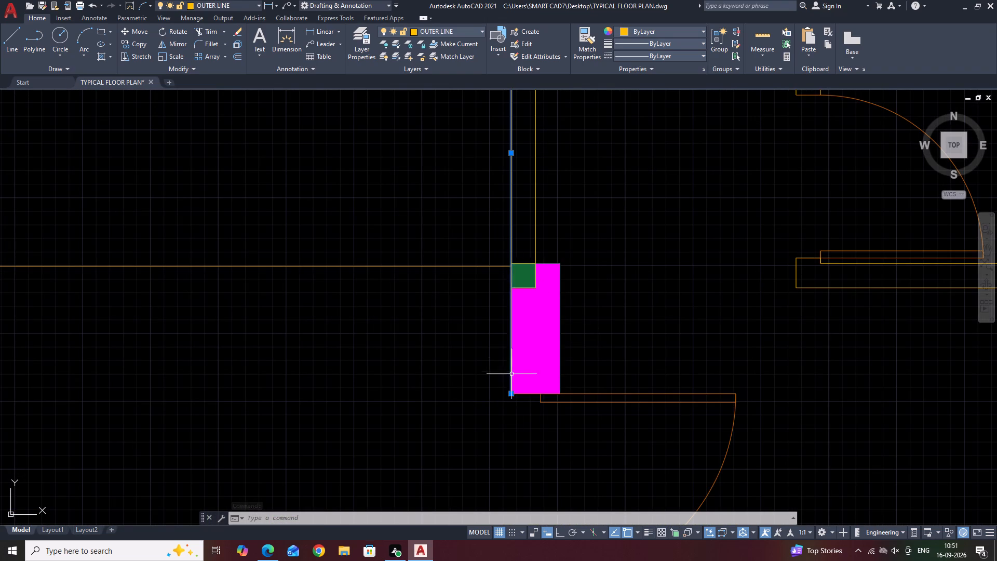
{"action": "left_click", "coordinate": [511, 394]}
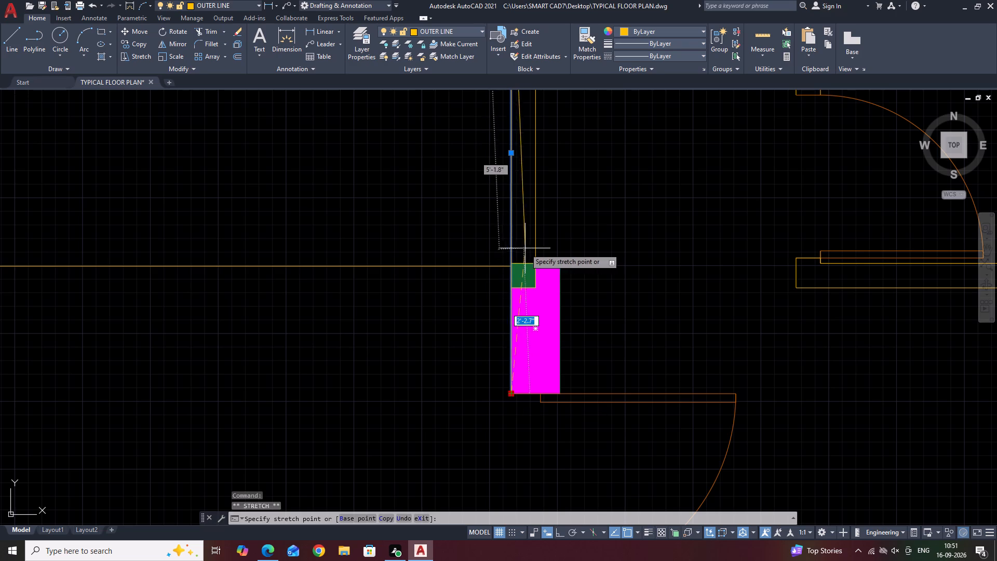
{"action": "left_click", "coordinate": [511, 264]}
{"action": "key", "text": "Escape"}
{"action": "scroll", "coordinate": [559, 243], "scroll_direction": "down", "scroll_amount": 3}
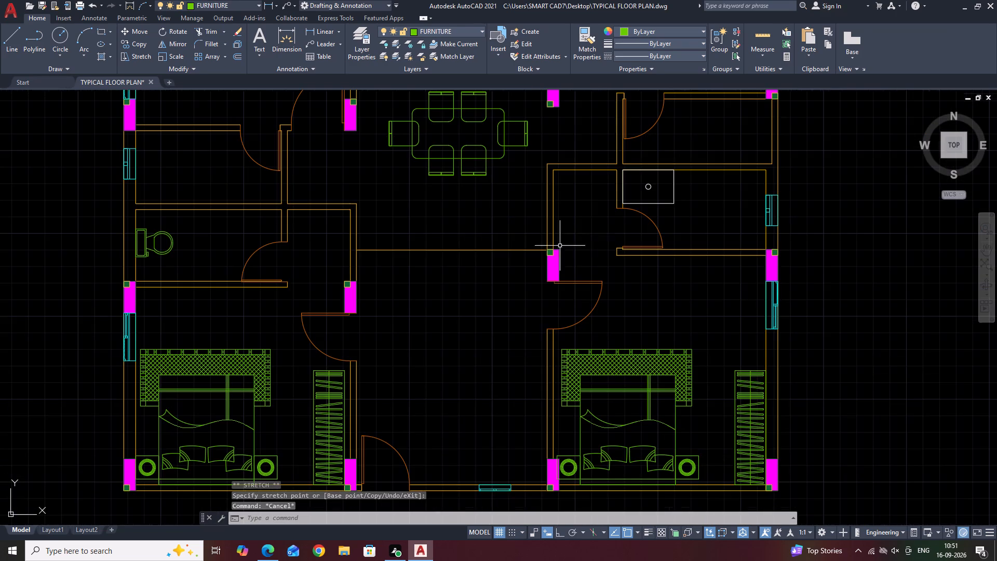
Delete the horizontal line crossing the central hall below the dining set.
{"action": "middle_click_drag", "start_coordinate": [618, 185], "coordinate": [642, 297]}
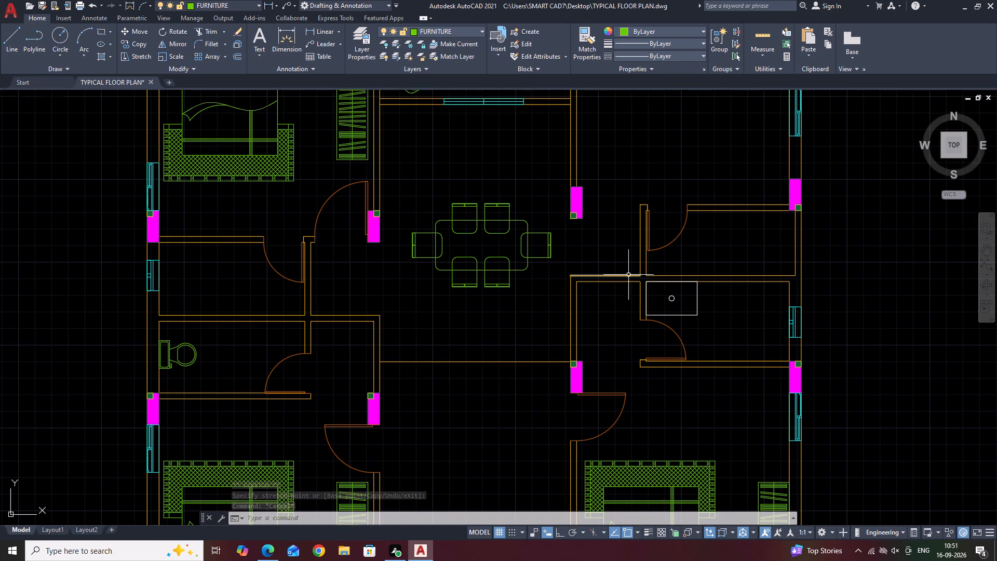
{"action": "middle_click_drag", "start_coordinate": [424, 373], "coordinate": [534, 372]}
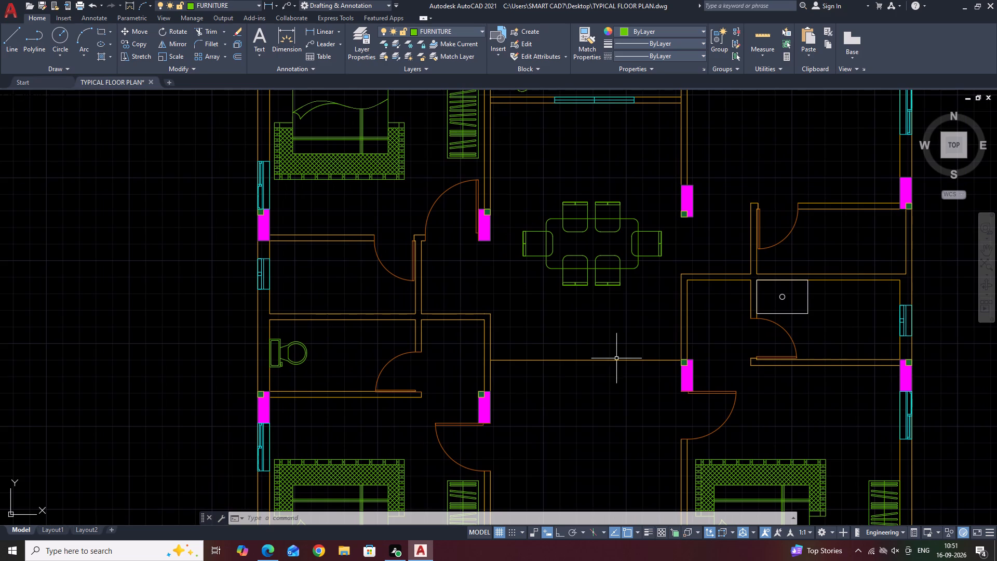
{"action": "left_click", "coordinate": [616, 358]}
{"action": "left_click", "coordinate": [591, 375]}
{"action": "key", "text": "Delete"}
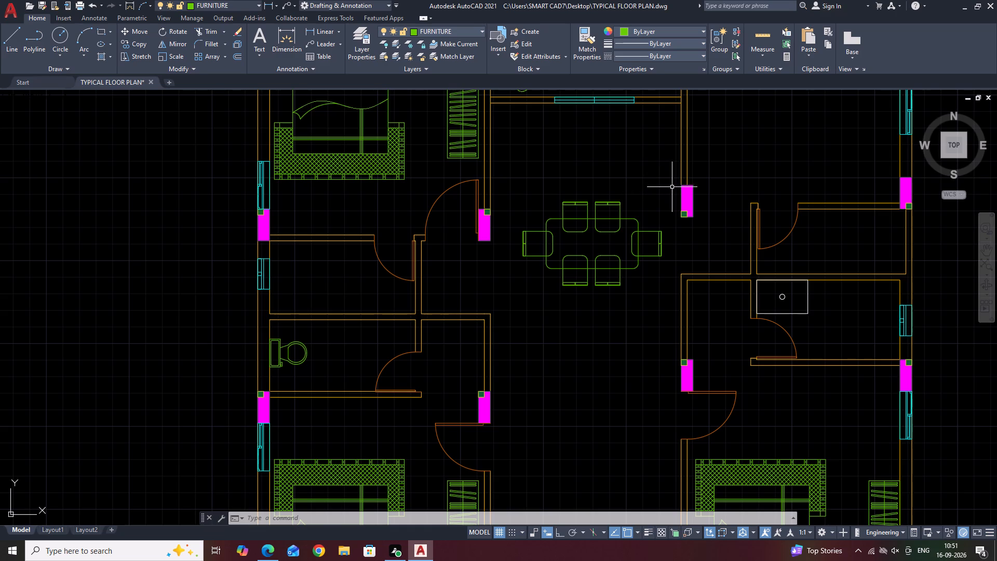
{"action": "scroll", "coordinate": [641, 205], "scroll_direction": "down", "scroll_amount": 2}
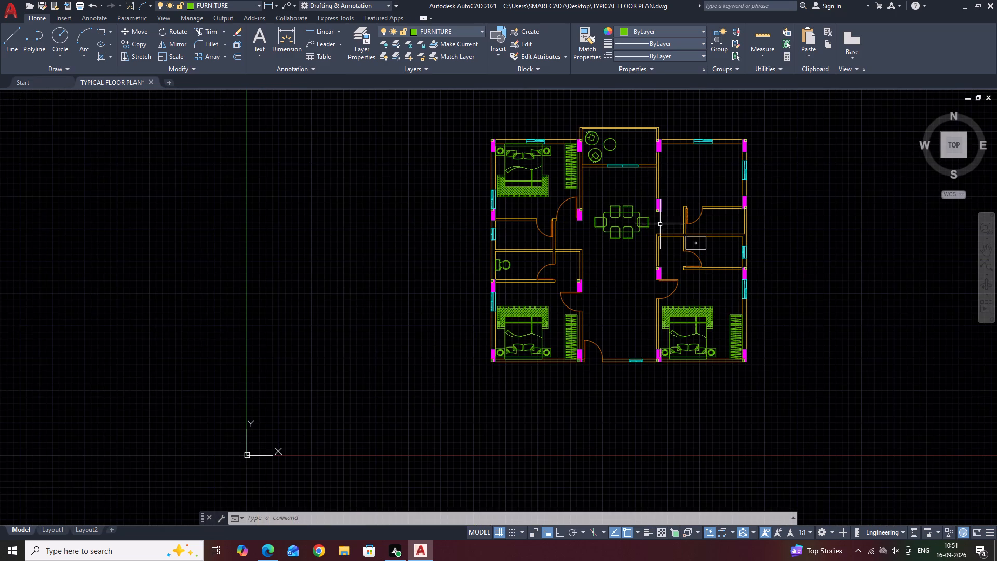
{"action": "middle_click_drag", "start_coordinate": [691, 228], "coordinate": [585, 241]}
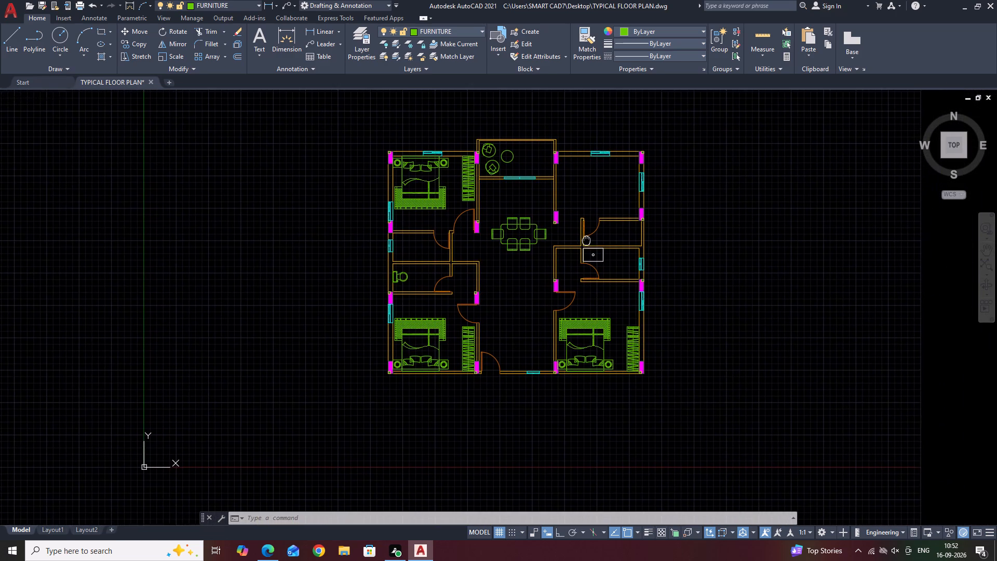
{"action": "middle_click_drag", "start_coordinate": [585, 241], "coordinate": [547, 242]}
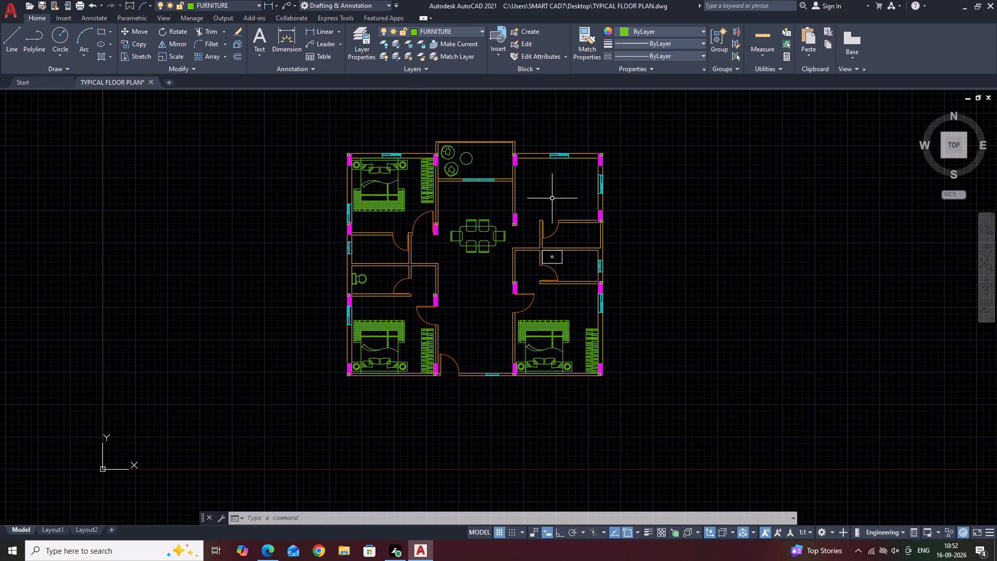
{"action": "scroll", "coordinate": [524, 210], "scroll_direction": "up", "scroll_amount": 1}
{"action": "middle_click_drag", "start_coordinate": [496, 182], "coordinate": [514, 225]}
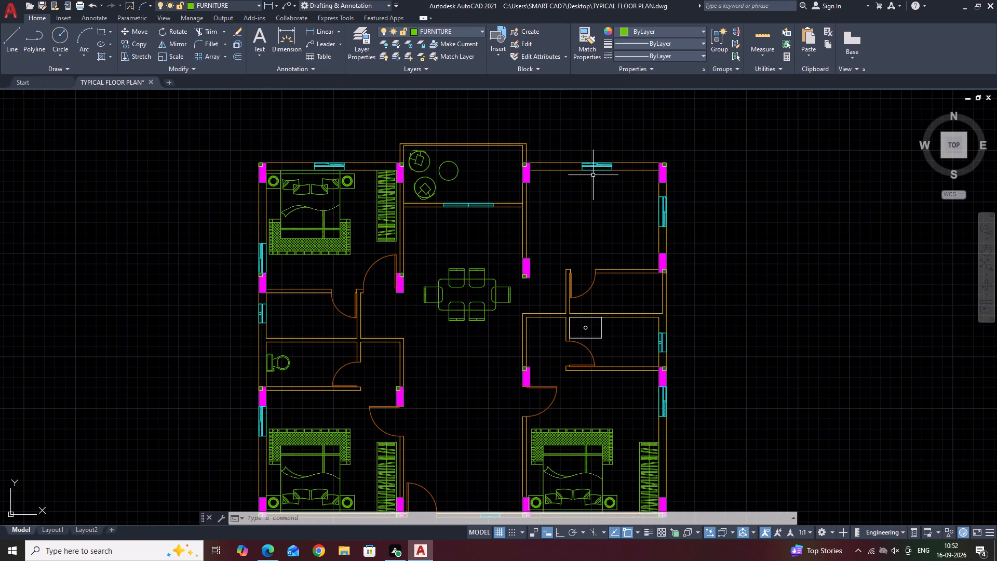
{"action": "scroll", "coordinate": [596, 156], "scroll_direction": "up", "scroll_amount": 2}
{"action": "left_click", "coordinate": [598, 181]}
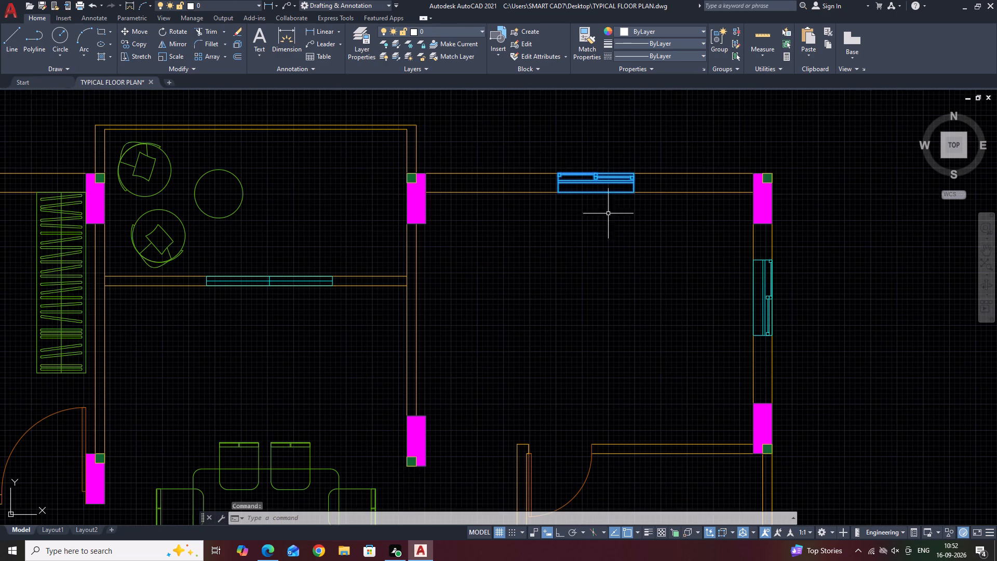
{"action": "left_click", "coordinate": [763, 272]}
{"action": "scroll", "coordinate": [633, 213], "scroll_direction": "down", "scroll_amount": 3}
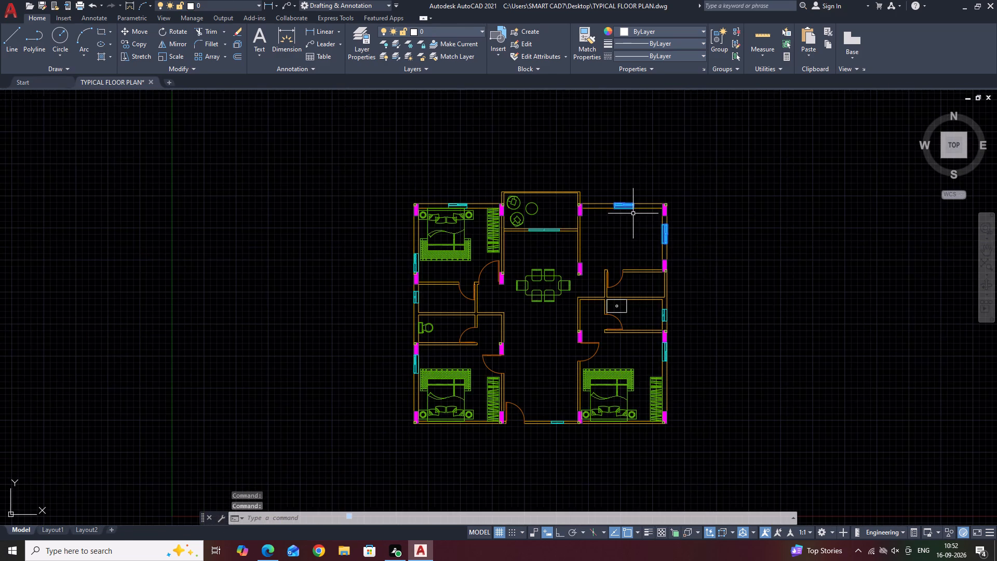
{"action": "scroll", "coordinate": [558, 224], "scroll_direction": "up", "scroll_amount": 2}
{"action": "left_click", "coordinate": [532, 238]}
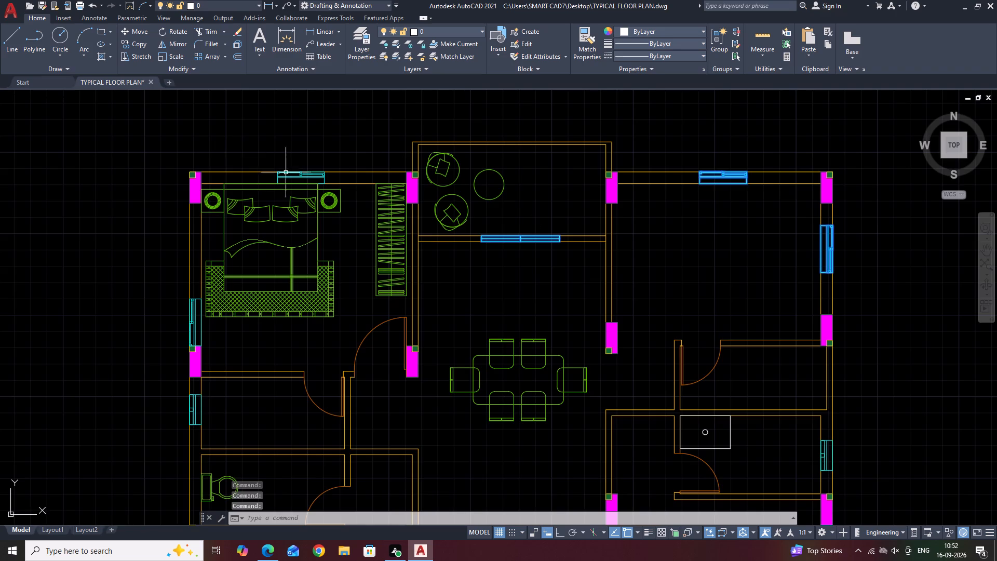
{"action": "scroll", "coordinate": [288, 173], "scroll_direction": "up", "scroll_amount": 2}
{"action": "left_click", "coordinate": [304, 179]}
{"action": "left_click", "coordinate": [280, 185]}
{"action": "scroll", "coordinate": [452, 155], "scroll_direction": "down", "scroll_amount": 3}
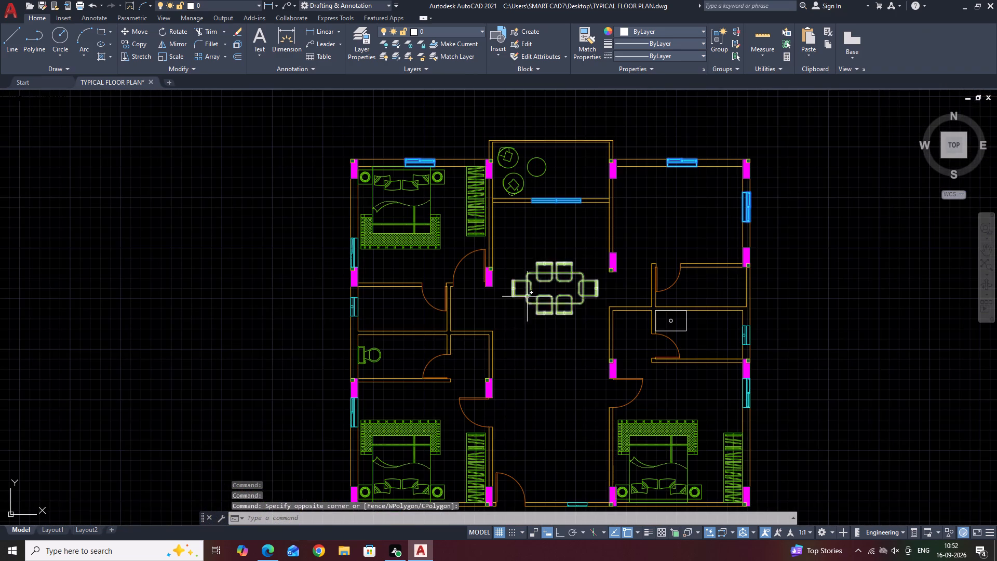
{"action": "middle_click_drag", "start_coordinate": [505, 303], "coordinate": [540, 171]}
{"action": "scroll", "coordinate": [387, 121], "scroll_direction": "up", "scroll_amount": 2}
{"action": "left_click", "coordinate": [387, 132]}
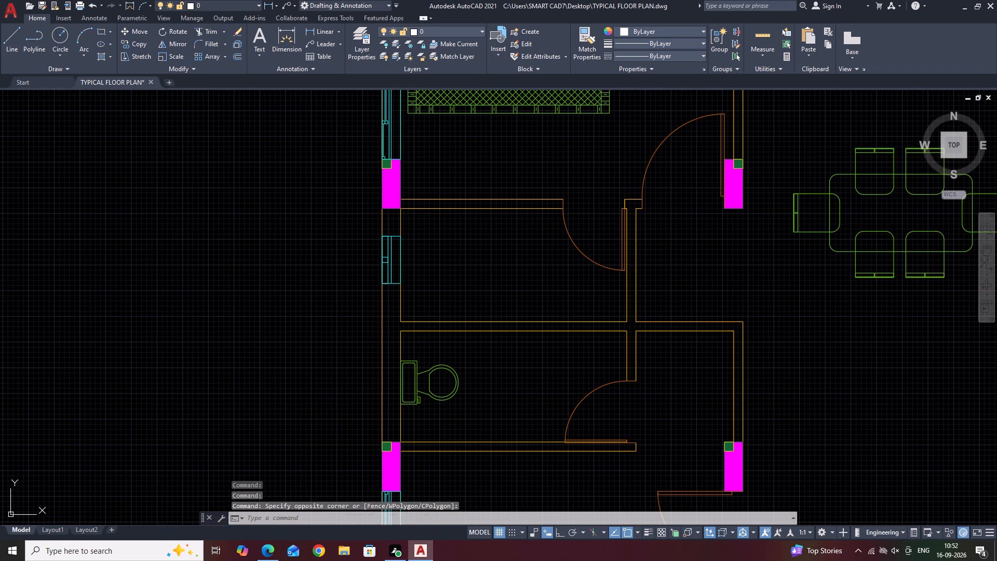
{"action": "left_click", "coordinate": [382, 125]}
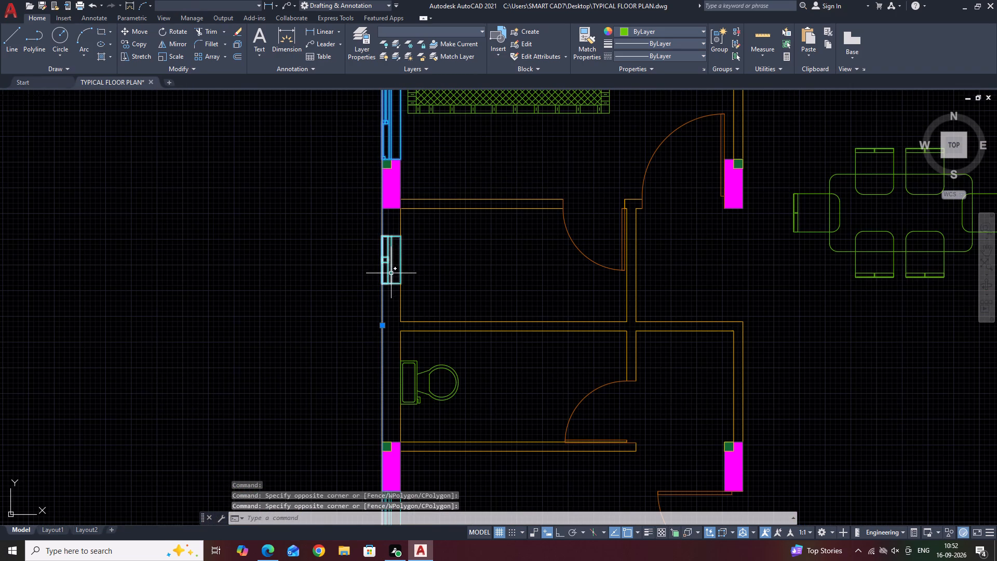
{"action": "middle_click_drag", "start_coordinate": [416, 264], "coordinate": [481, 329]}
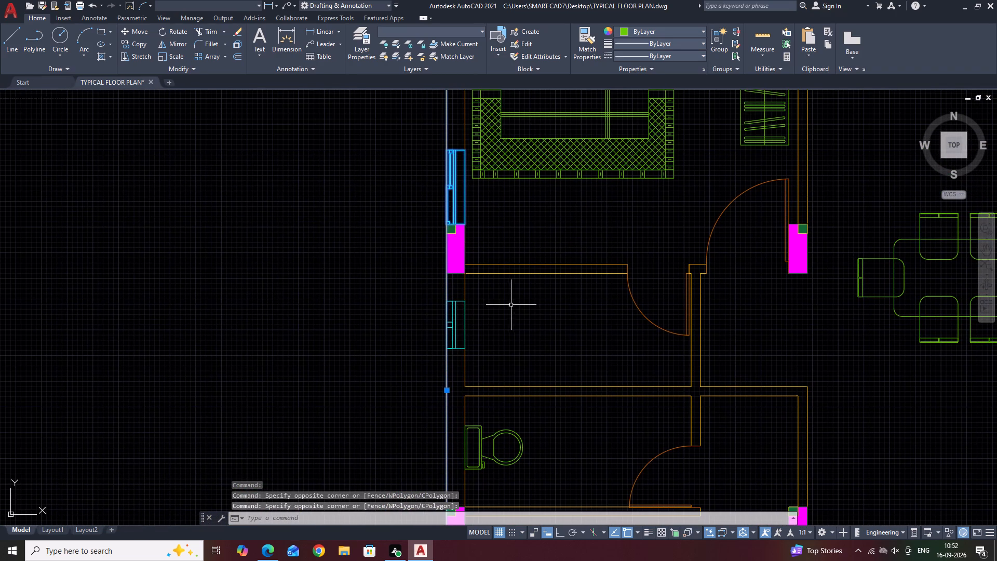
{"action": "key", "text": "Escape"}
Select the windows along the outer walls that are still on layer 0, assign them to layer W, and clear the selection.
{"action": "scroll", "coordinate": [614, 285], "scroll_direction": "down", "scroll_amount": 1}
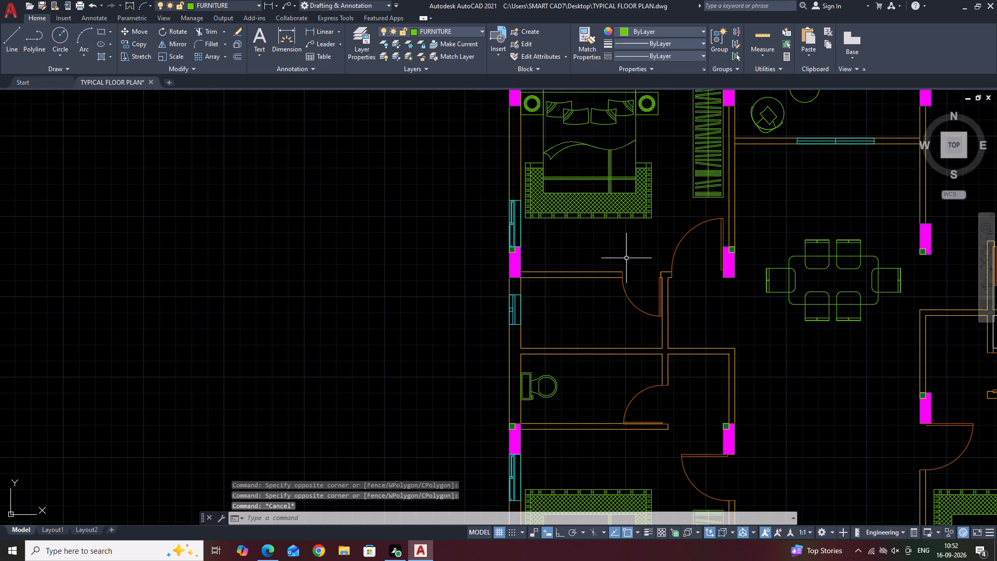
{"action": "scroll", "coordinate": [510, 199], "scroll_direction": "up", "scroll_amount": 2}
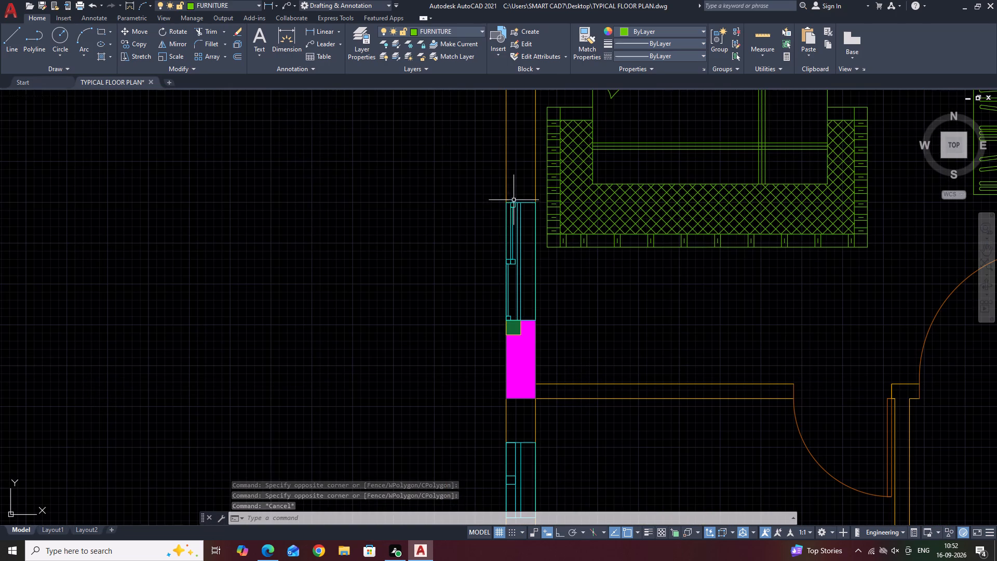
{"action": "left_click", "coordinate": [518, 204]}
{"action": "middle_click_drag", "start_coordinate": [634, 367], "coordinate": [583, 235]}
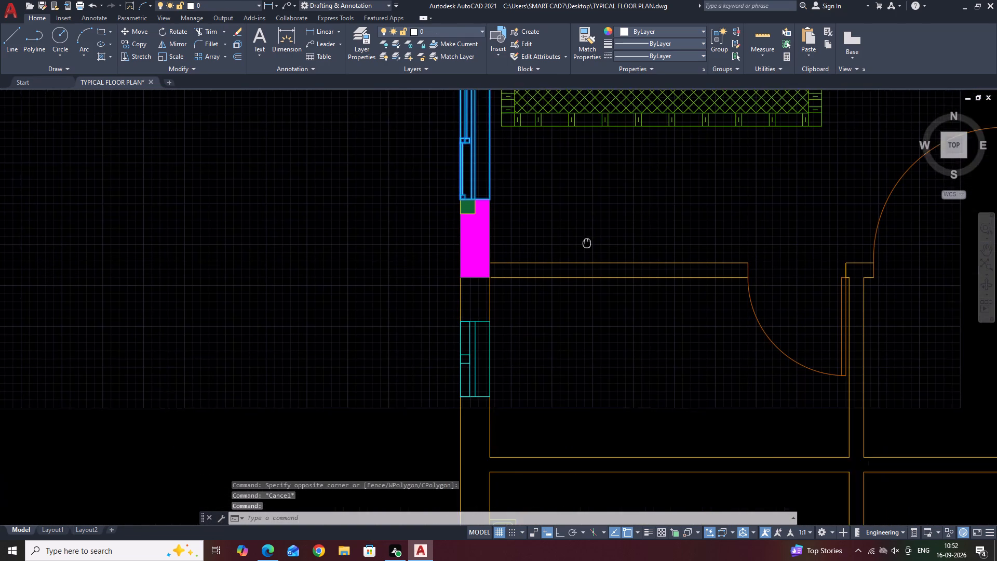
{"action": "middle_click_drag", "start_coordinate": [583, 235], "coordinate": [580, 230]}
{"action": "scroll", "coordinate": [470, 301], "scroll_direction": "up", "scroll_amount": 1}
{"action": "left_click", "coordinate": [467, 306]}
{"action": "scroll", "coordinate": [433, 289], "scroll_direction": "down", "scroll_amount": 4}
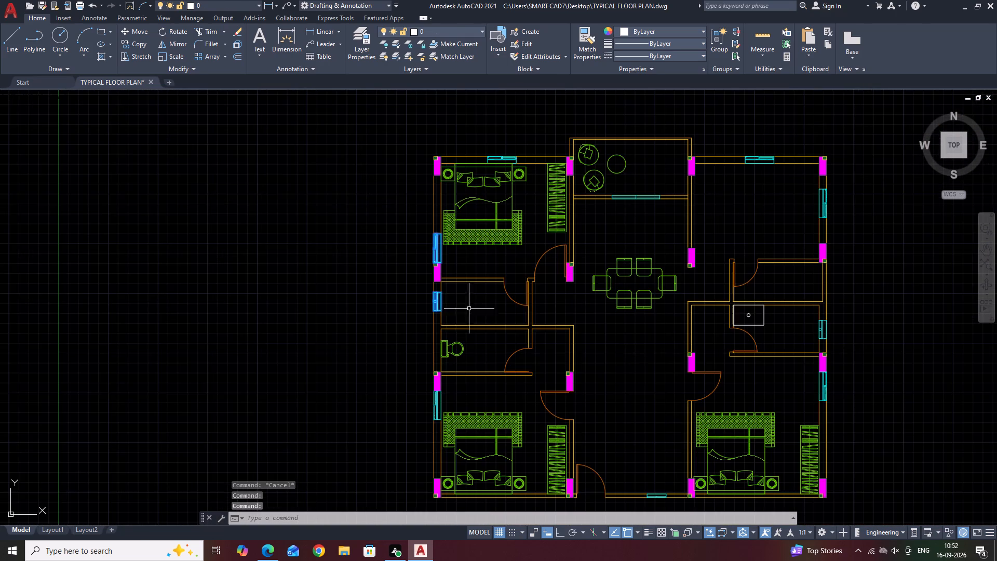
{"action": "middle_click_drag", "start_coordinate": [673, 349], "coordinate": [545, 289]}
{"action": "scroll", "coordinate": [711, 333], "scroll_direction": "up", "scroll_amount": 2}
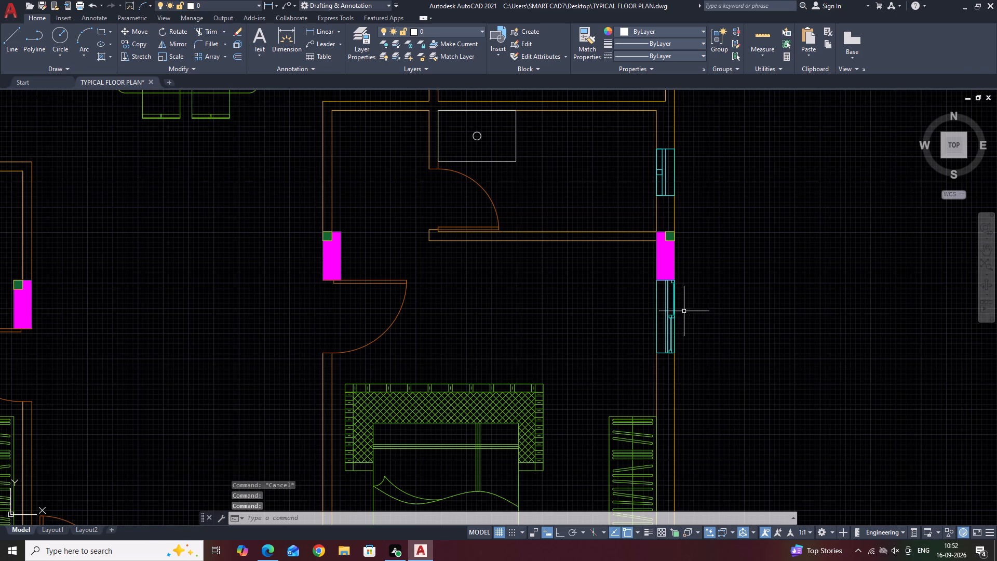
{"action": "left_click", "coordinate": [671, 306]}
{"action": "left_click", "coordinate": [664, 311]}
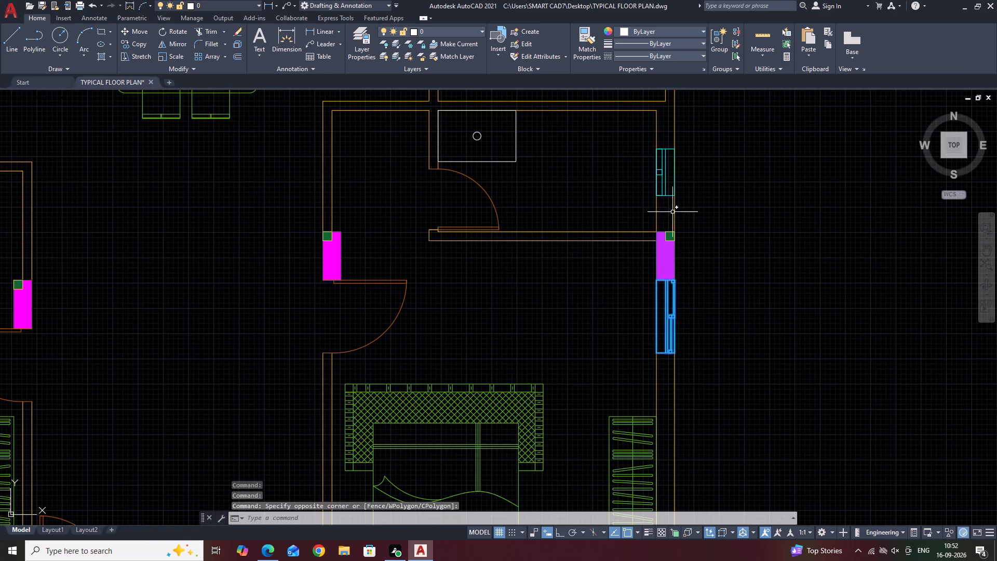
{"action": "left_click", "coordinate": [664, 168]}
{"action": "scroll", "coordinate": [669, 261], "scroll_direction": "down", "scroll_amount": 2}
{"action": "middle_click_drag", "start_coordinate": [685, 151], "coordinate": [640, 252]}
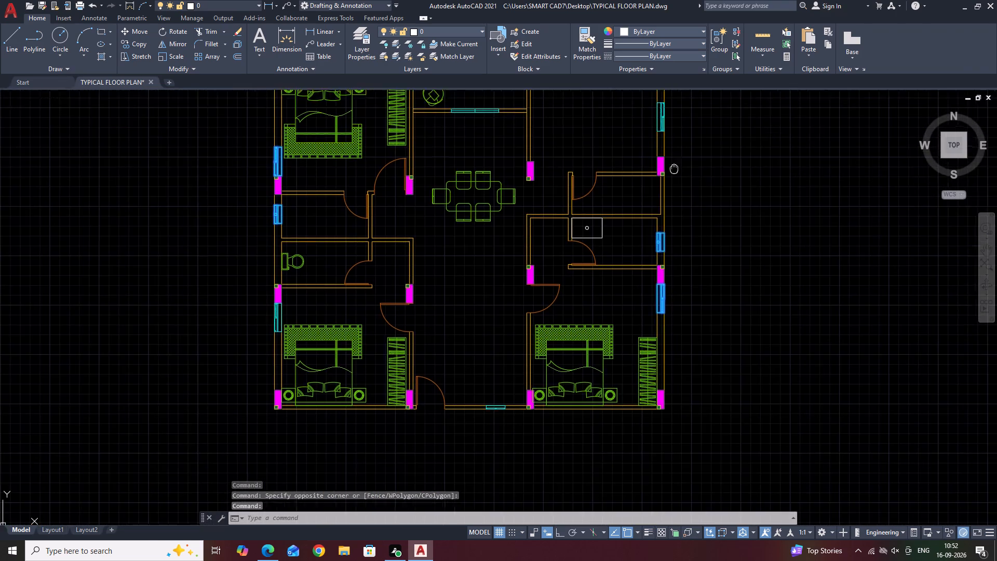
{"action": "middle_click_drag", "start_coordinate": [640, 252], "coordinate": [594, 422]}
{"action": "scroll", "coordinate": [578, 381], "scroll_direction": "up", "scroll_amount": 2}
{"action": "left_click", "coordinate": [578, 375]}
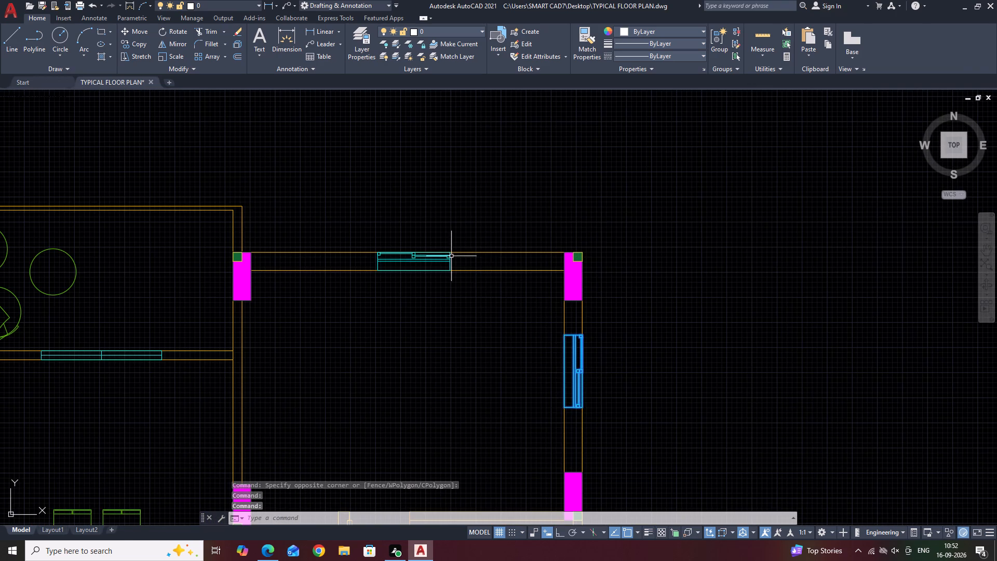
{"action": "scroll", "coordinate": [449, 255], "scroll_direction": "up", "scroll_amount": 1}
{"action": "left_click", "coordinate": [453, 264]}
{"action": "left_click", "coordinate": [446, 265]}
{"action": "scroll", "coordinate": [590, 256], "scroll_direction": "down", "scroll_amount": 2}
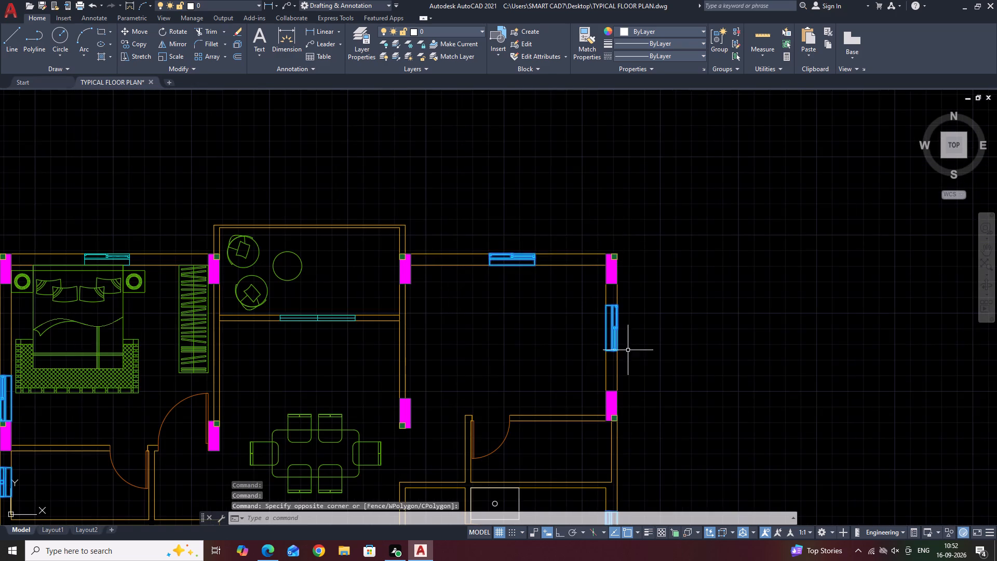
{"action": "middle_click_drag", "start_coordinate": [644, 402], "coordinate": [753, 178]}
{"action": "middle_click_drag", "start_coordinate": [626, 404], "coordinate": [745, 184]}
{"action": "scroll", "coordinate": [578, 330], "scroll_direction": "up", "scroll_amount": 2}
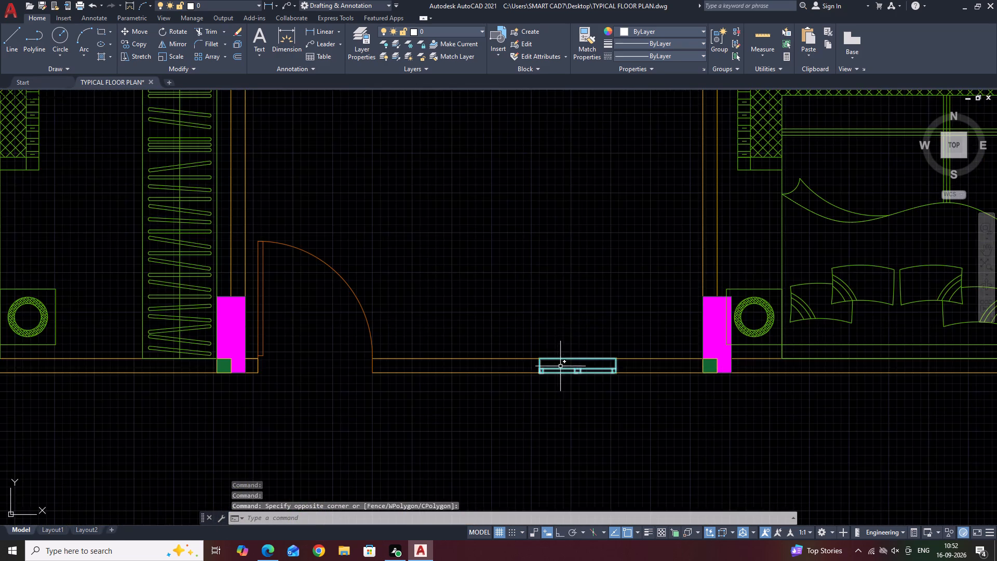
{"action": "scroll", "coordinate": [557, 375], "scroll_direction": "up", "scroll_amount": 2}
{"action": "left_click", "coordinate": [573, 359]}
{"action": "scroll", "coordinate": [639, 363], "scroll_direction": "down", "scroll_amount": 7}
{"action": "scroll", "coordinate": [518, 306], "scroll_direction": "up", "scroll_amount": 3}
{"action": "scroll", "coordinate": [561, 332], "scroll_direction": "up", "scroll_amount": 2}
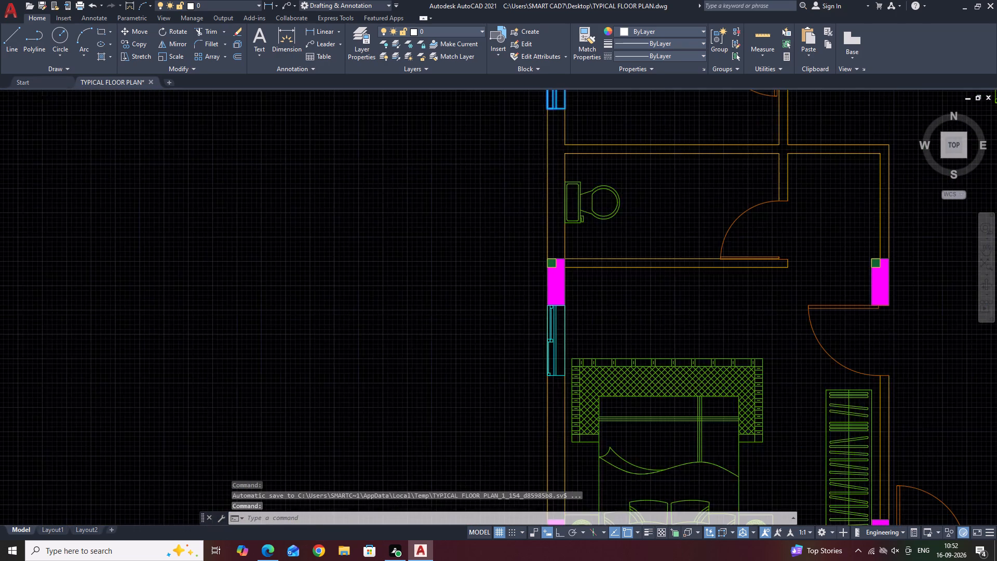
{"action": "left_click", "coordinate": [552, 328]}
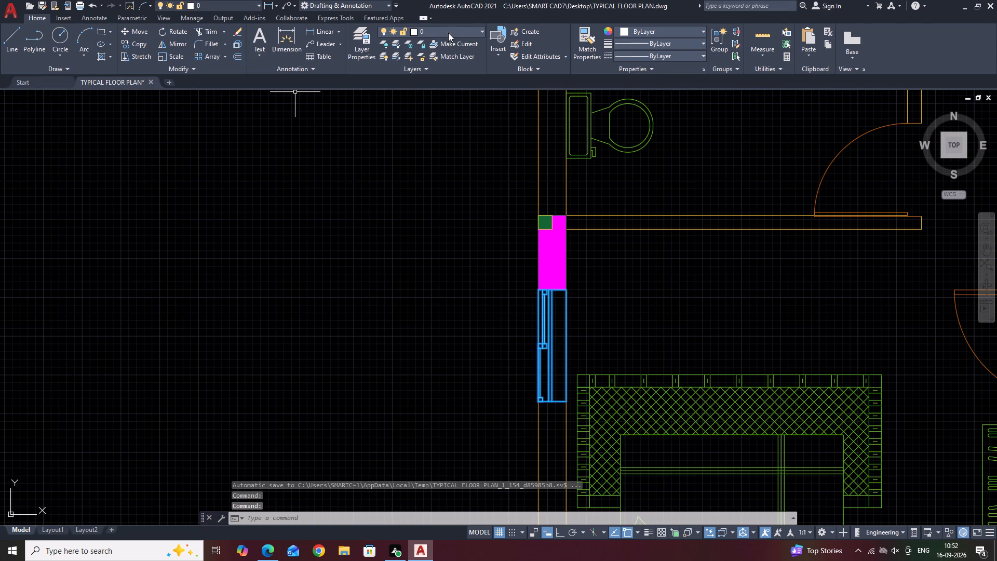
{"action": "left_click", "coordinate": [449, 31]}
{"action": "left_click", "coordinate": [442, 92]}
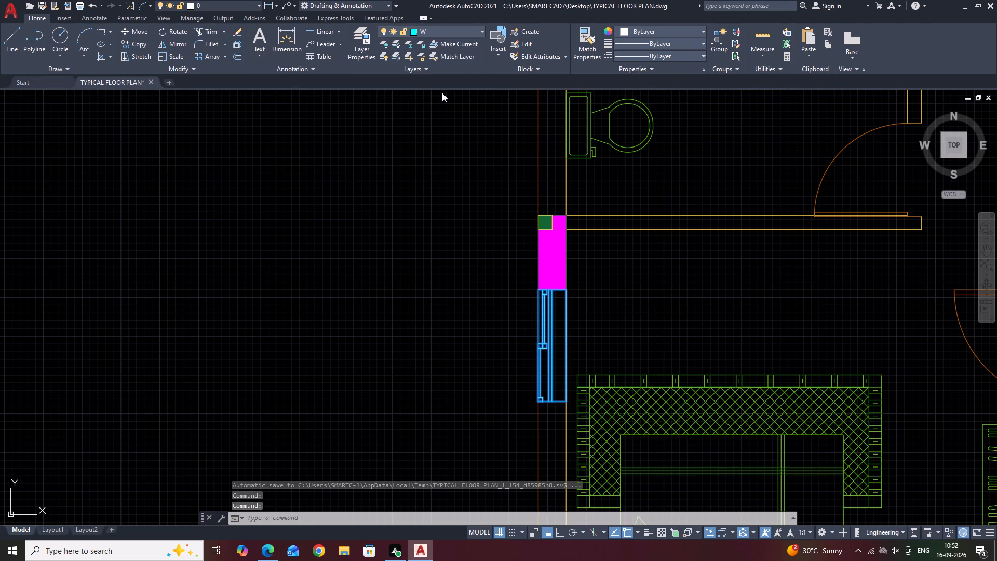
{"action": "right_click", "coordinate": [416, 158]}
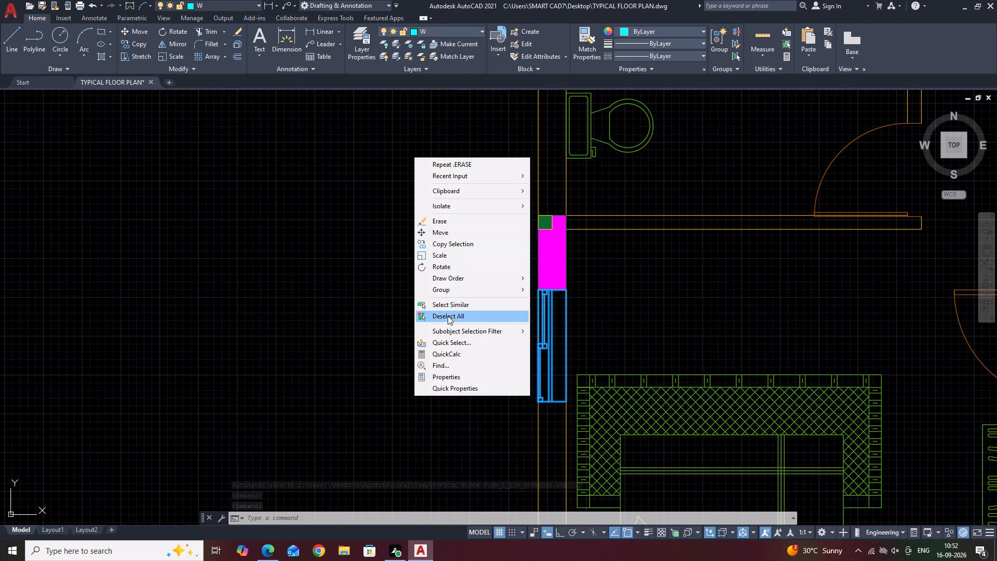
{"action": "left_click", "coordinate": [448, 316]}
Select the lower-left bedroom's window to check its layer, and clear the selection.
{"action": "left_click", "coordinate": [546, 330]}
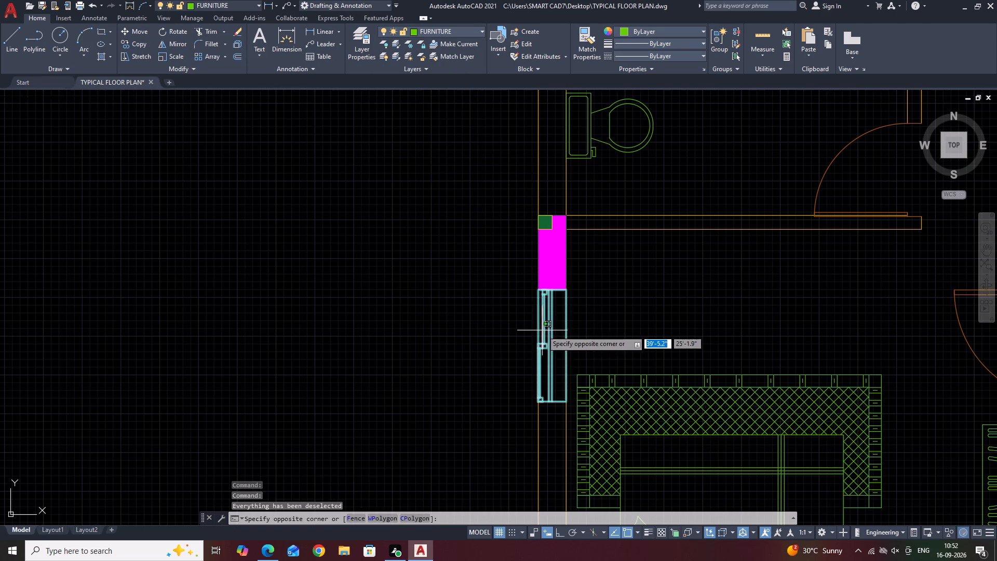
{"action": "left_click", "coordinate": [547, 330]}
{"action": "left_click", "coordinate": [553, 332]}
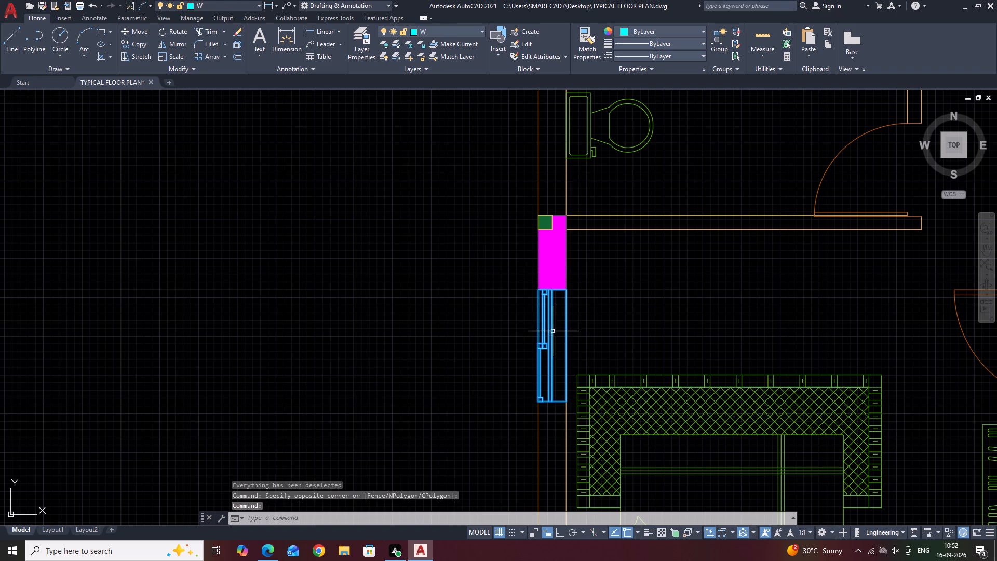
{"action": "right_click", "coordinate": [427, 237]}
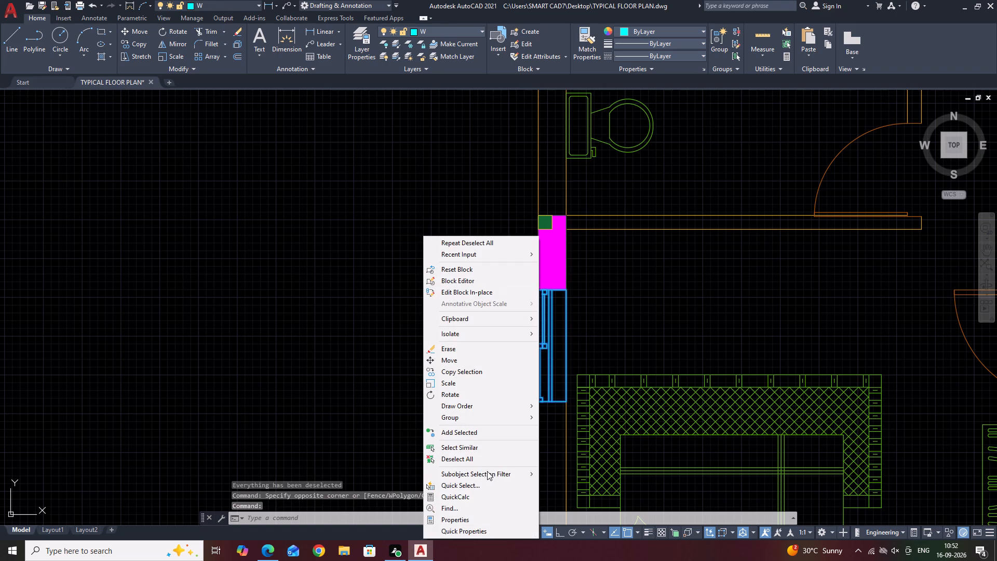
{"action": "left_click", "coordinate": [482, 460]}
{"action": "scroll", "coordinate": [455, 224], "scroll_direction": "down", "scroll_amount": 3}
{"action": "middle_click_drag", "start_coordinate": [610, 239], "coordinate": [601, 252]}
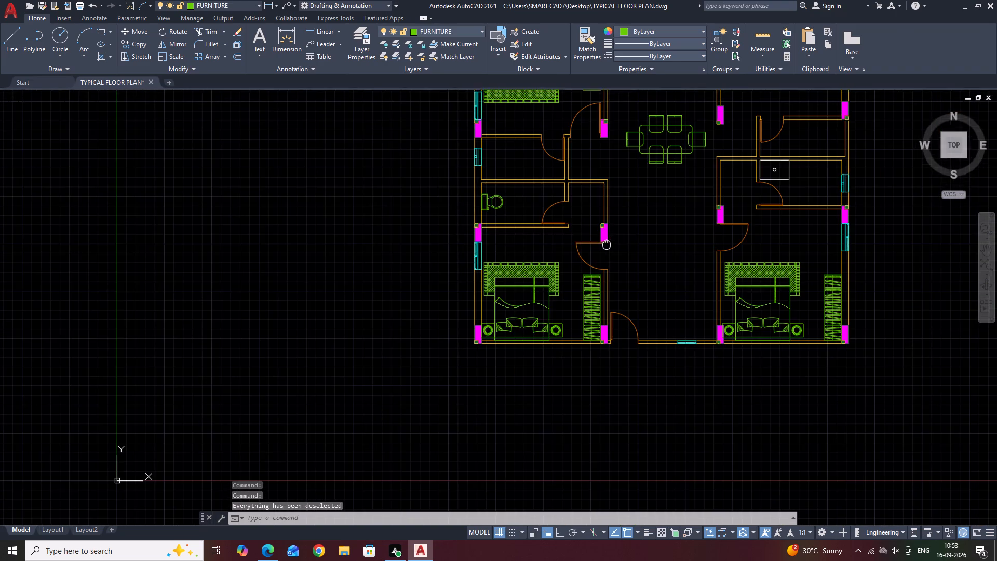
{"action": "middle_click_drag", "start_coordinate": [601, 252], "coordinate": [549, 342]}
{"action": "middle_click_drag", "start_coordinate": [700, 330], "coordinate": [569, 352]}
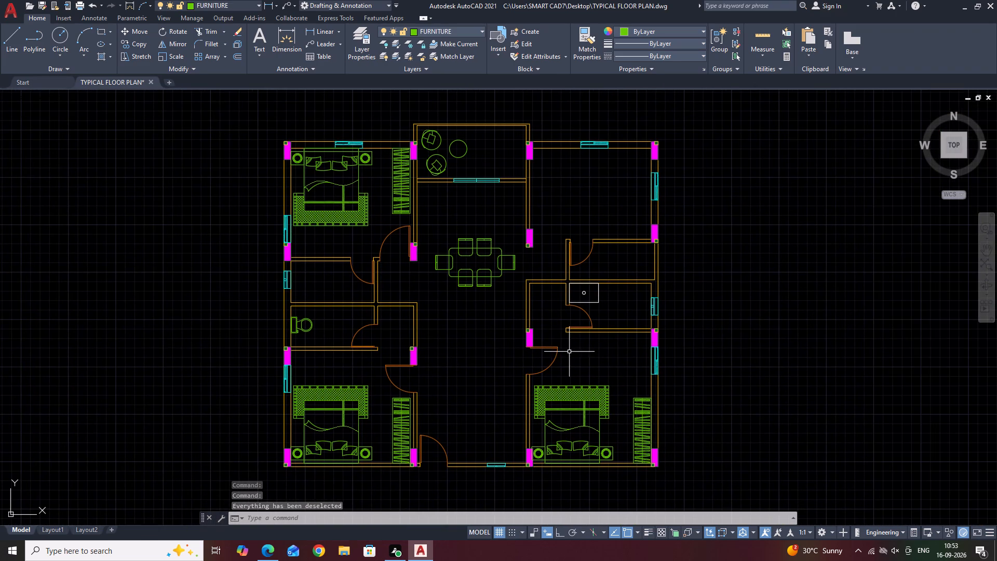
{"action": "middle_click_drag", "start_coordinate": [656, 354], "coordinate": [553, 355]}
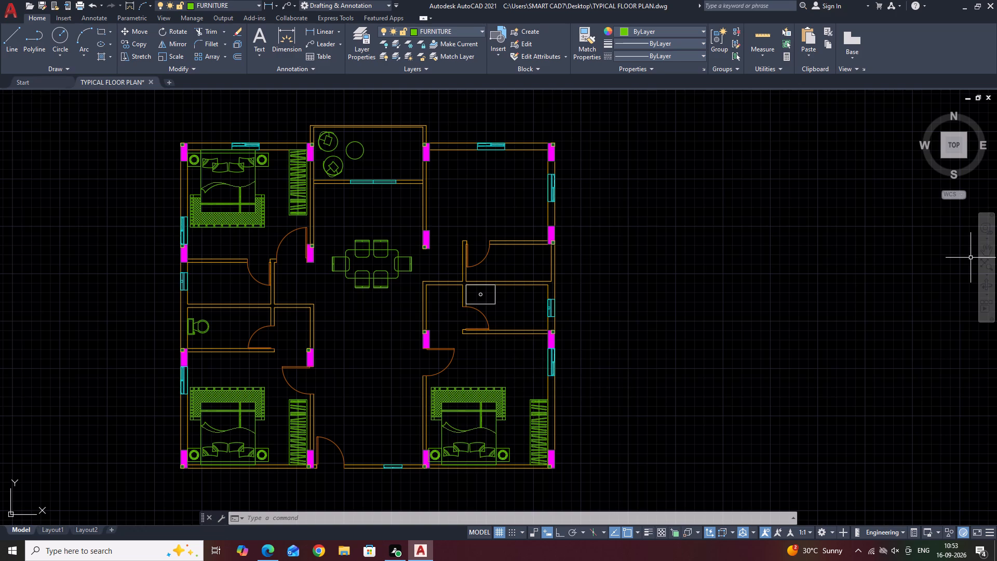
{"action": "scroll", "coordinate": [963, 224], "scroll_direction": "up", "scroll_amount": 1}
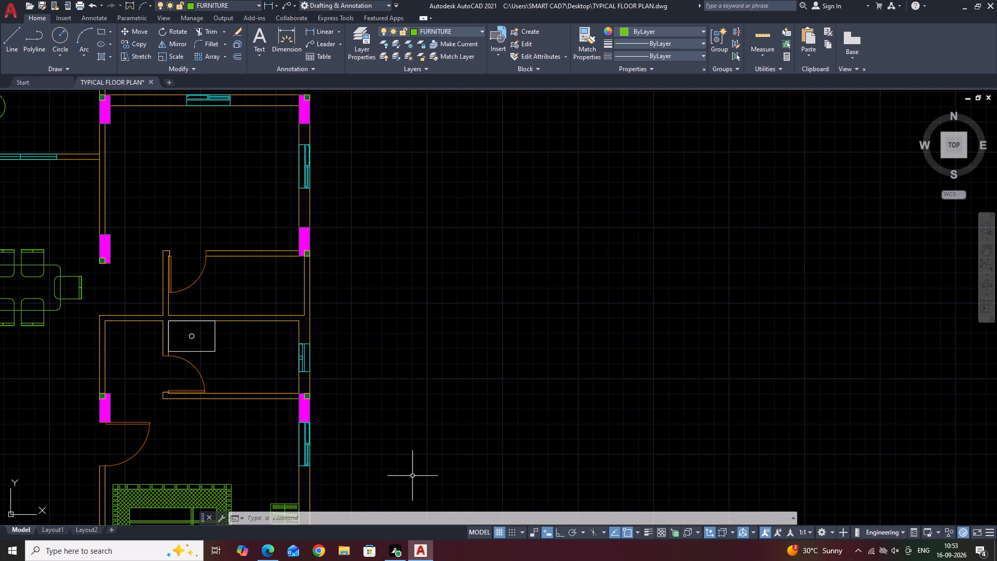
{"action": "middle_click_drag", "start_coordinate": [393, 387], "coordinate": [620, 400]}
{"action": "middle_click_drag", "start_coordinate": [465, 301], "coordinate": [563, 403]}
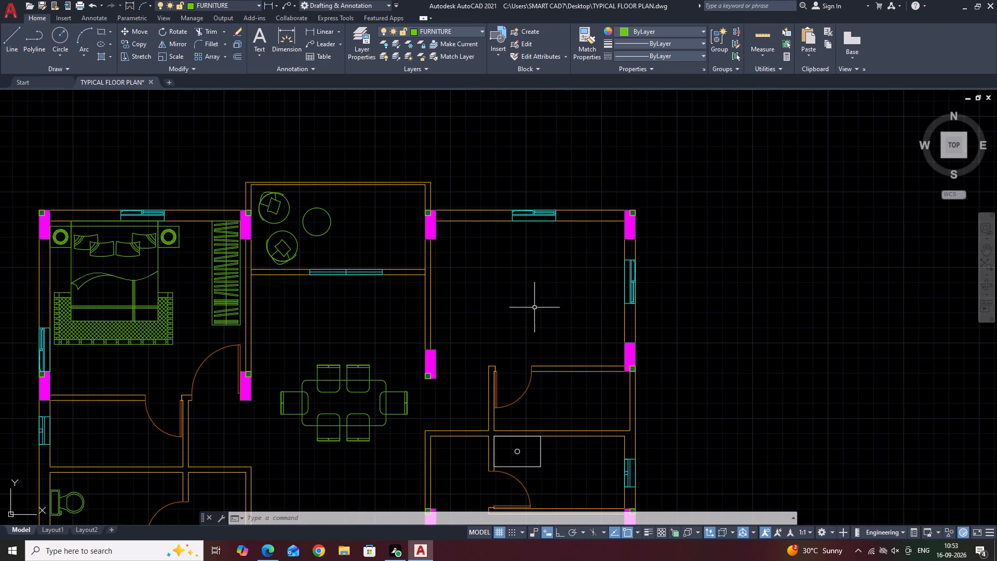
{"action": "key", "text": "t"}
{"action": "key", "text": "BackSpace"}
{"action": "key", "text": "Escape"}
Insert the "Range-Oven - 30 in top" block from DesignCenter's Kitchens.dwg outside the plan, beside the upper-right room, and close DesignCenter.
{"action": "type", "text": "DC"}
{"action": "key", "text": "space"}
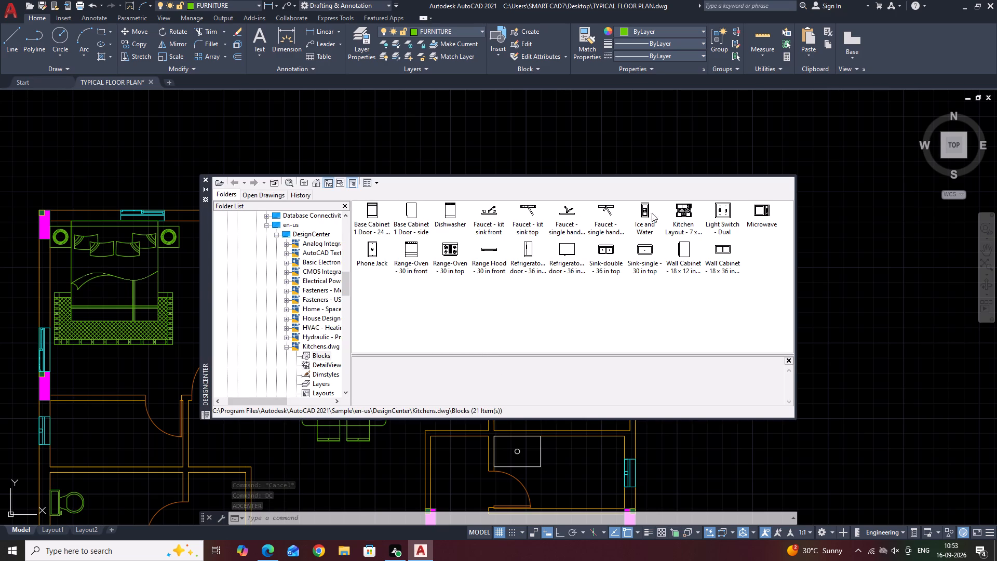
{"action": "double_click", "coordinate": [442, 252]}
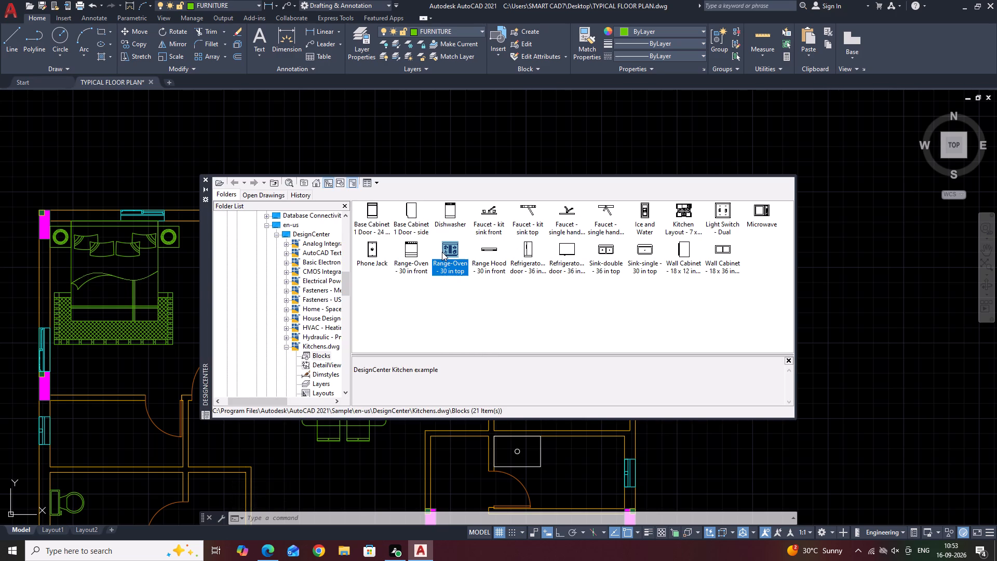
{"action": "left_click", "coordinate": [564, 338]}
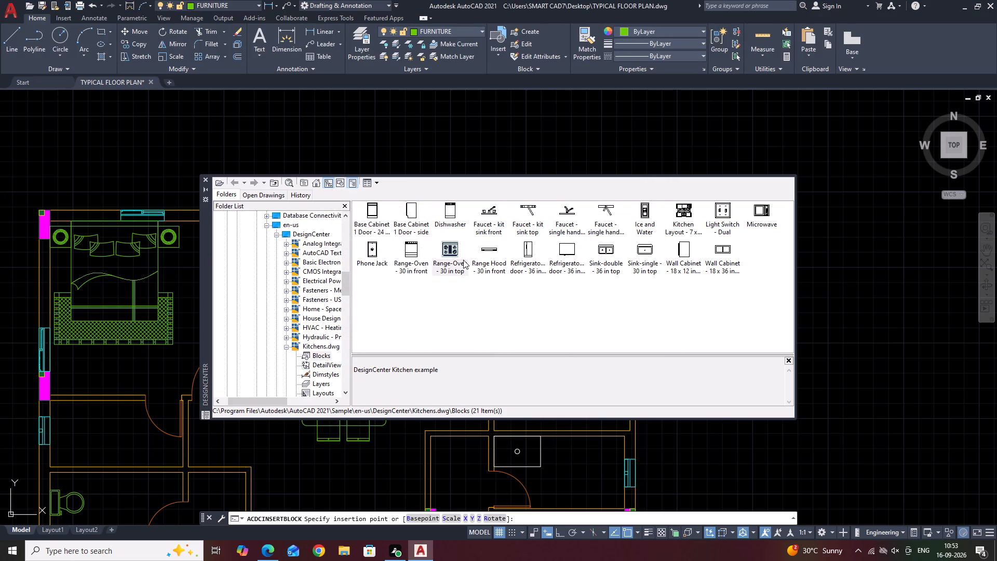
{"action": "left_click", "coordinate": [836, 297]}
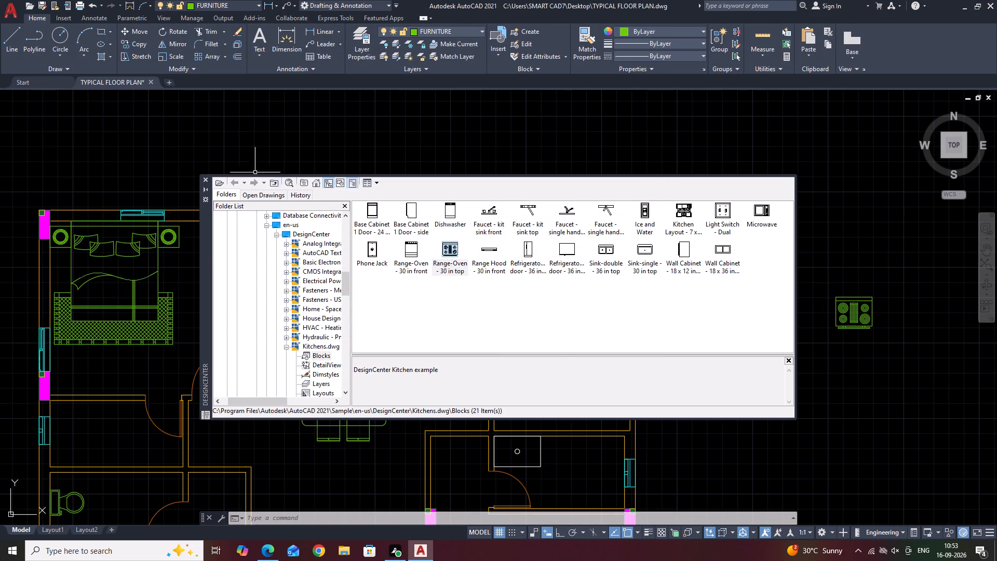
{"action": "left_click", "coordinate": [205, 179]}
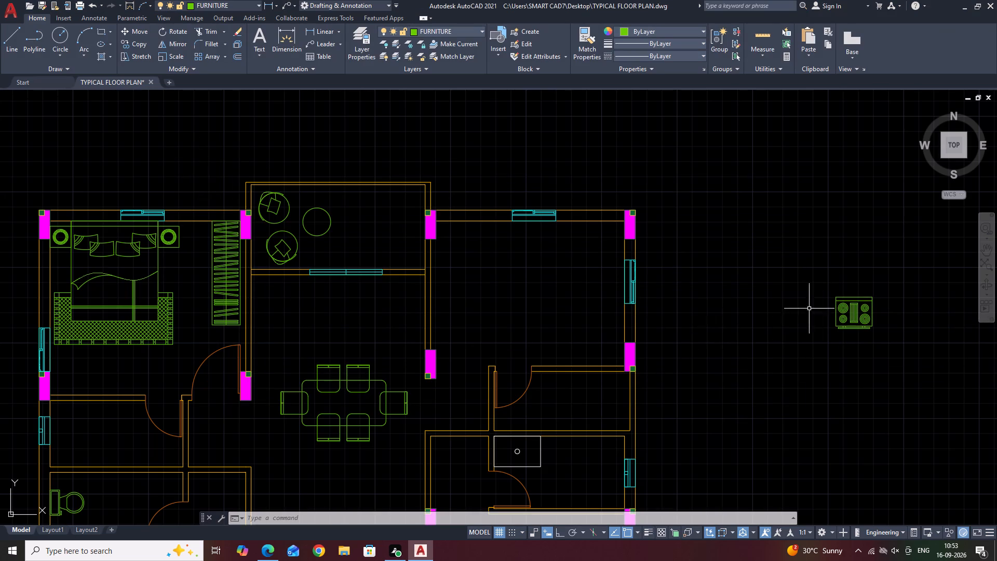
Move the range-oven by its back edge's midpoint into the upper-right room, just below the top wall's window.
{"action": "left_click", "coordinate": [839, 303]}
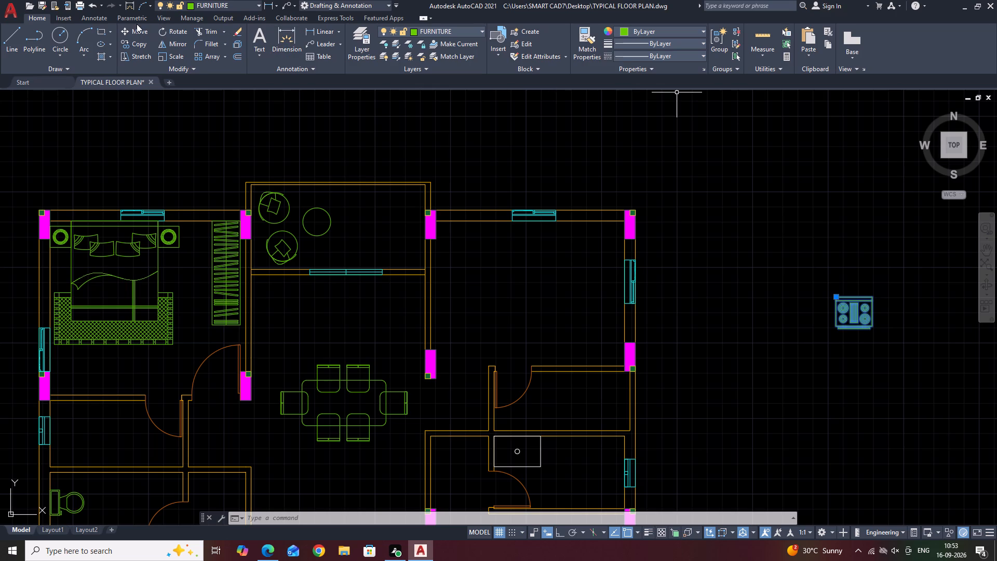
{"action": "left_click", "coordinate": [134, 30]}
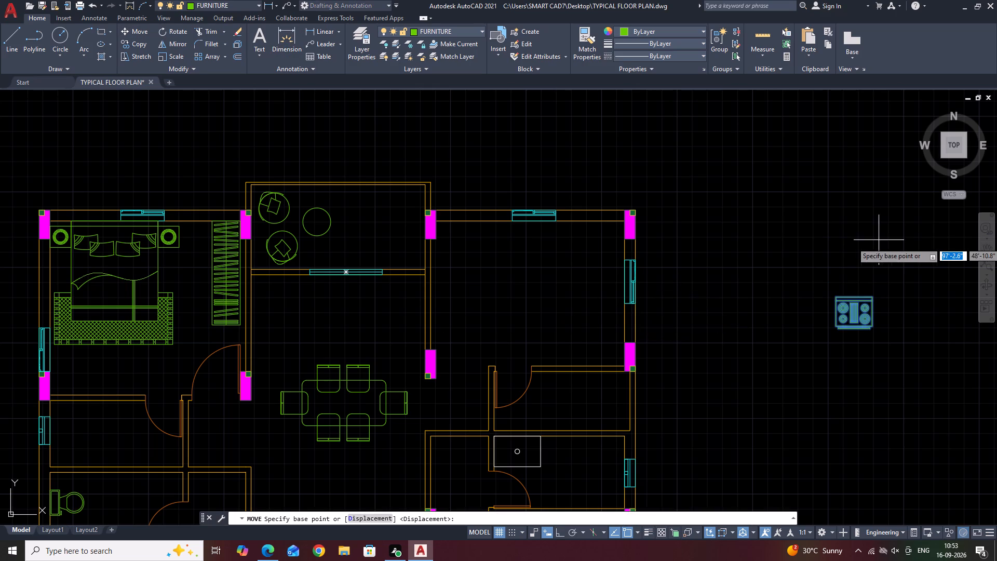
{"action": "left_click", "coordinate": [855, 295]}
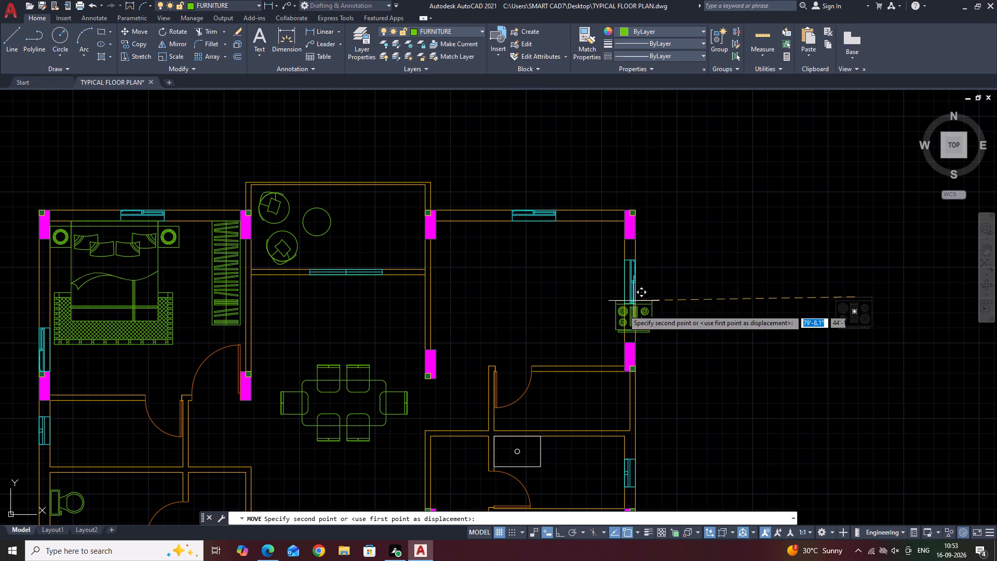
{"action": "scroll", "coordinate": [532, 242], "scroll_direction": "up", "scroll_amount": 3}
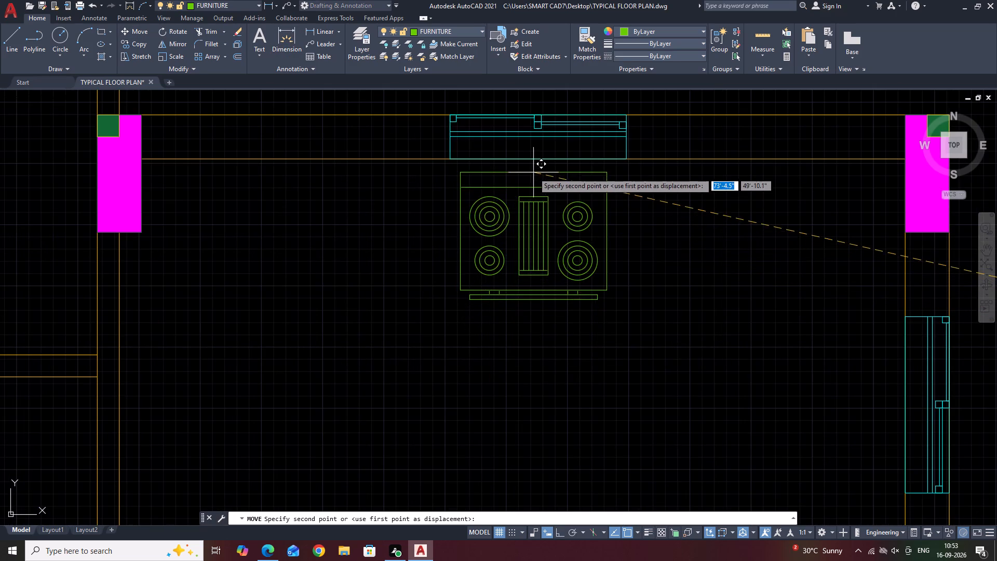
{"action": "left_click", "coordinate": [534, 171]}
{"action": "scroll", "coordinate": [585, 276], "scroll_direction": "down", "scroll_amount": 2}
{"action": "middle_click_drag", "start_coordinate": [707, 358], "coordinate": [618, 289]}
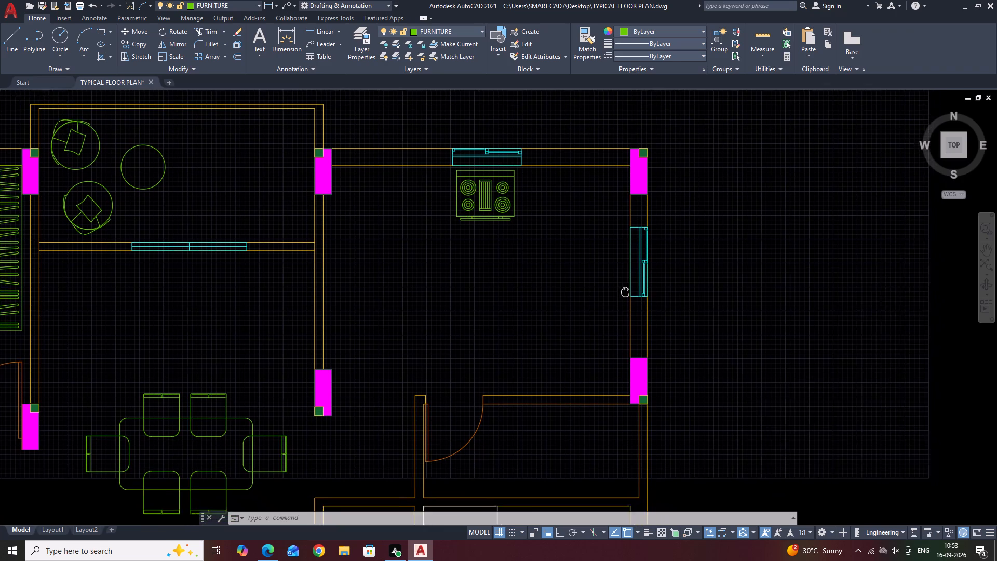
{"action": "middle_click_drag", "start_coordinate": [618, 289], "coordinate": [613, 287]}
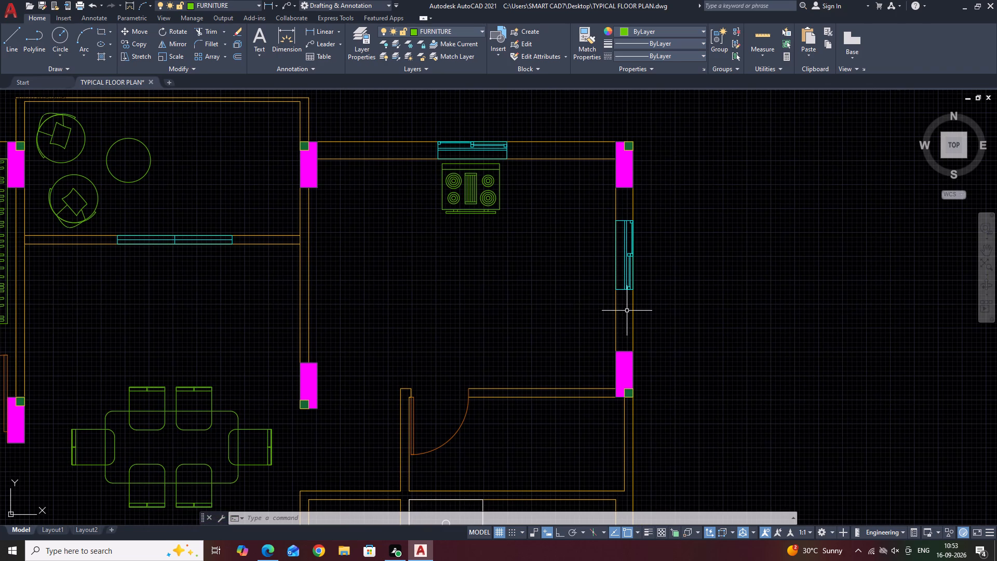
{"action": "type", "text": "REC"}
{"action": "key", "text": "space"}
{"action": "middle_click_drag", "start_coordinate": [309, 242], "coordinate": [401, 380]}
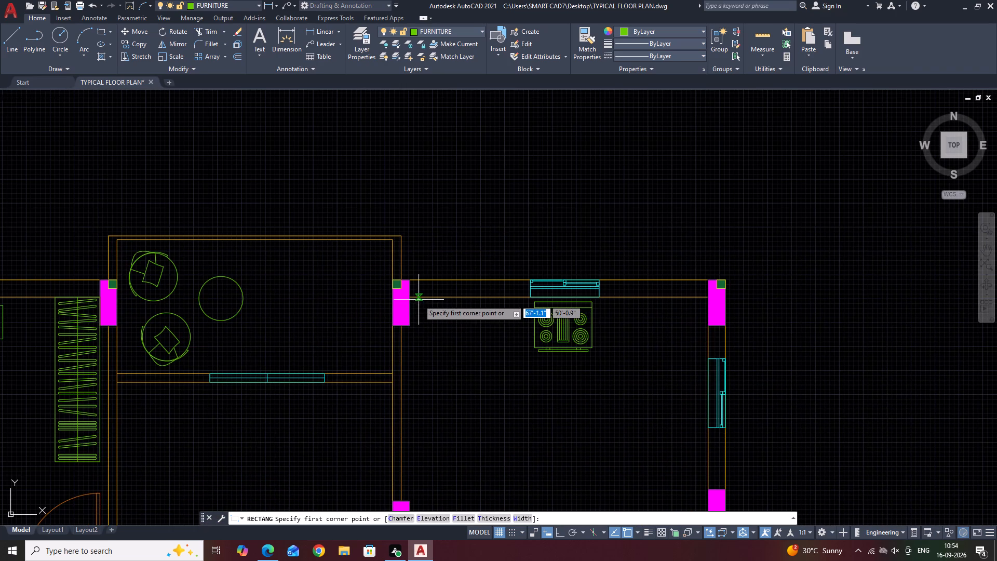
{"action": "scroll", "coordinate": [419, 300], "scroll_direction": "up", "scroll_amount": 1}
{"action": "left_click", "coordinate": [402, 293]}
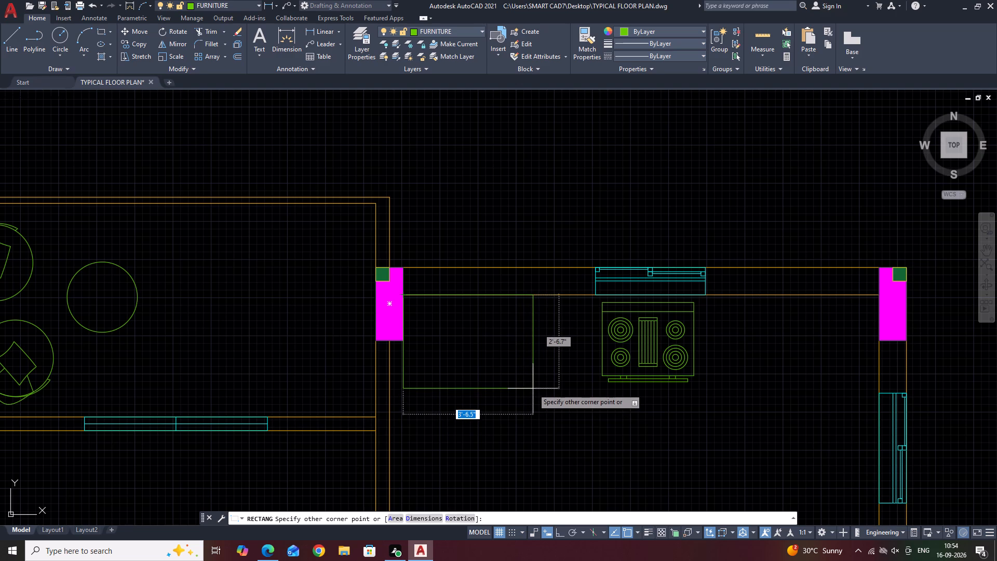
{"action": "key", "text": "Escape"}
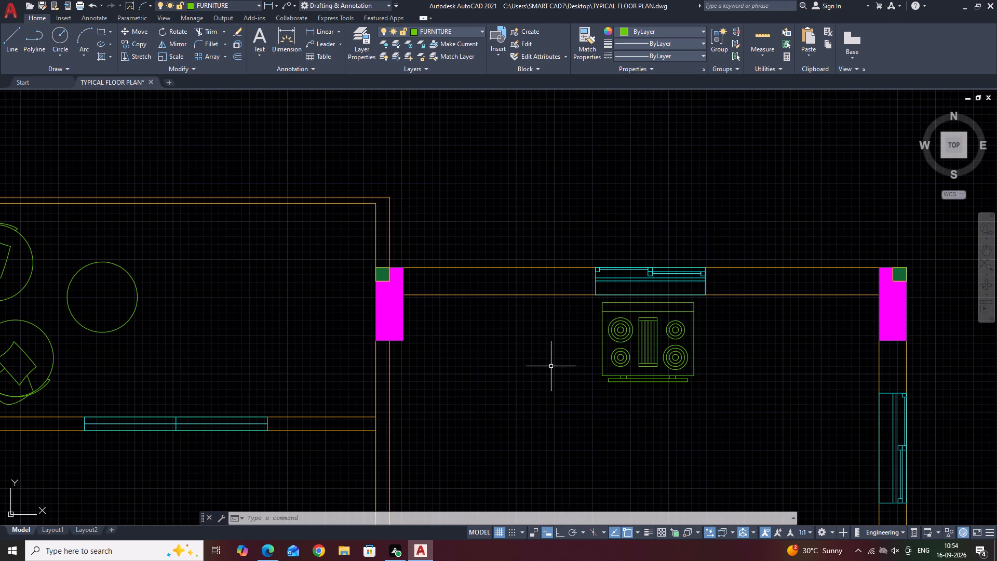
With ortho on, draw a counter line 2' down from the kitchen's upper-left inner corner and straight across to the right wall.
{"action": "type", "text": "L"}
{"action": "key", "text": "space"}
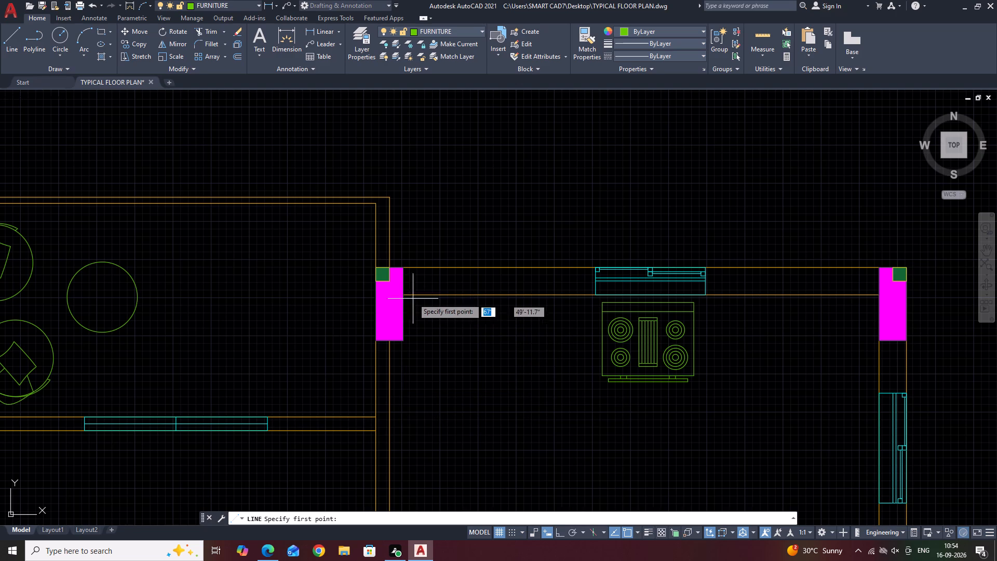
{"action": "left_click", "coordinate": [400, 292]}
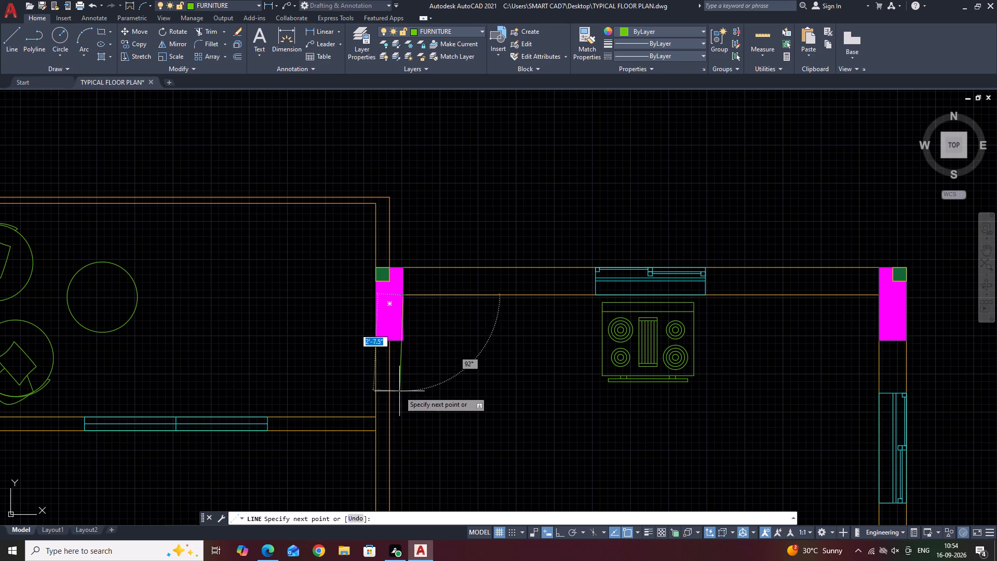
{"action": "key", "text": "F8"}
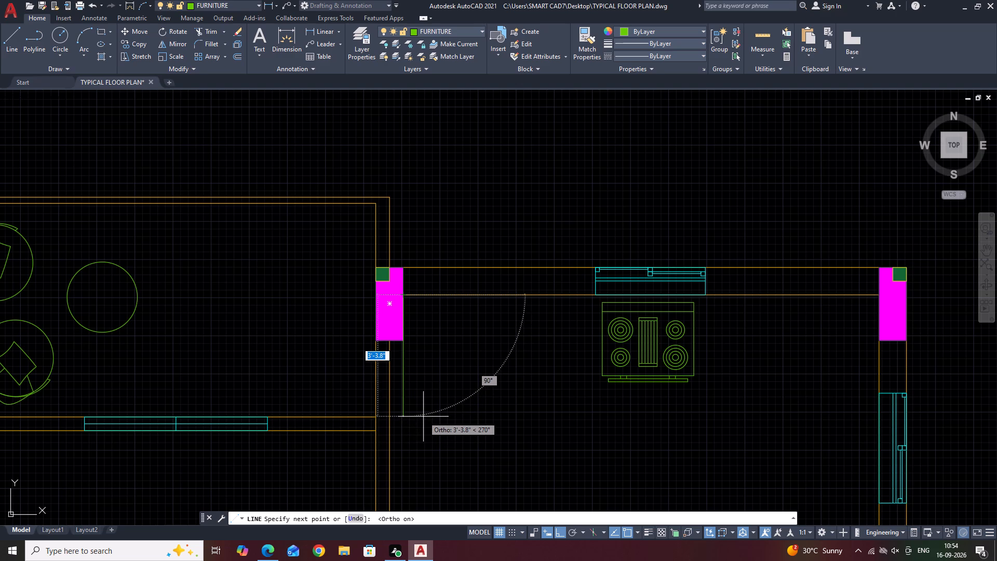
{"action": "type", "text": "2'"}
{"action": "key", "text": "Return"}
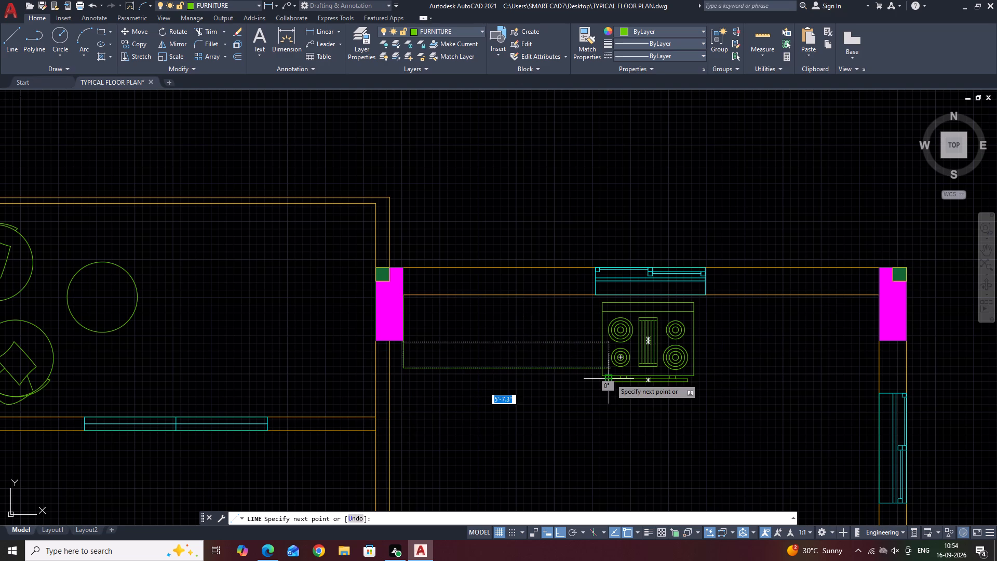
{"action": "scroll", "coordinate": [609, 379], "scroll_direction": "up", "scroll_amount": 2}
{"action": "middle_click_drag", "start_coordinate": [733, 354], "coordinate": [376, 369]}
{"action": "scroll", "coordinate": [363, 370], "scroll_direction": "down", "scroll_amount": 1}
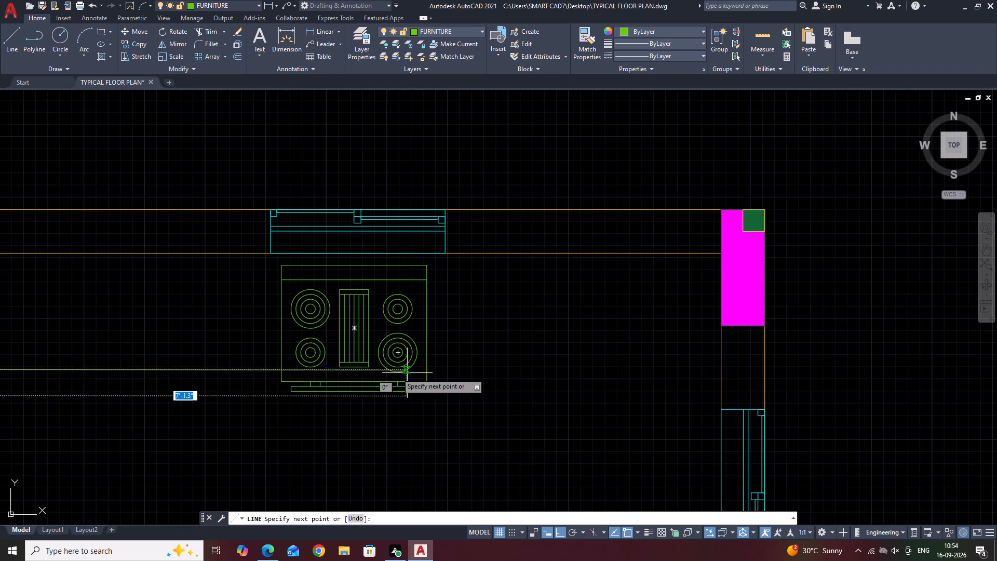
{"action": "left_click", "coordinate": [722, 369]}
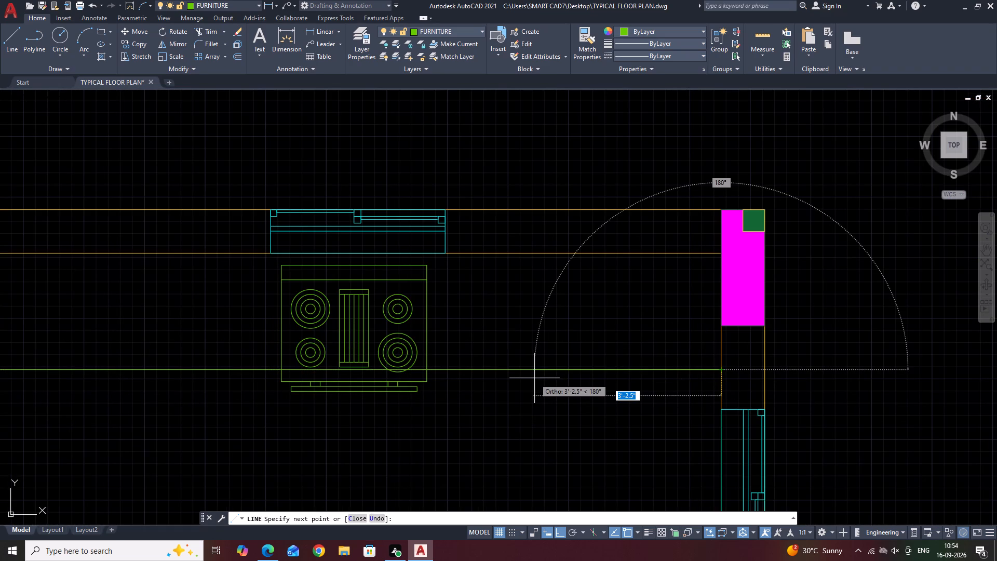
Continue the counter line 2' back from the right wall and straight down to the kitchen's bottom wall.
{"action": "key", "text": "2"}
{"action": "type", "text": "'"}
{"action": "key", "text": "space"}
{"action": "scroll", "coordinate": [577, 390], "scroll_direction": "down", "scroll_amount": 5}
{"action": "scroll", "coordinate": [583, 432], "scroll_direction": "up", "scroll_amount": 3}
{"action": "left_click", "coordinate": [565, 432]}
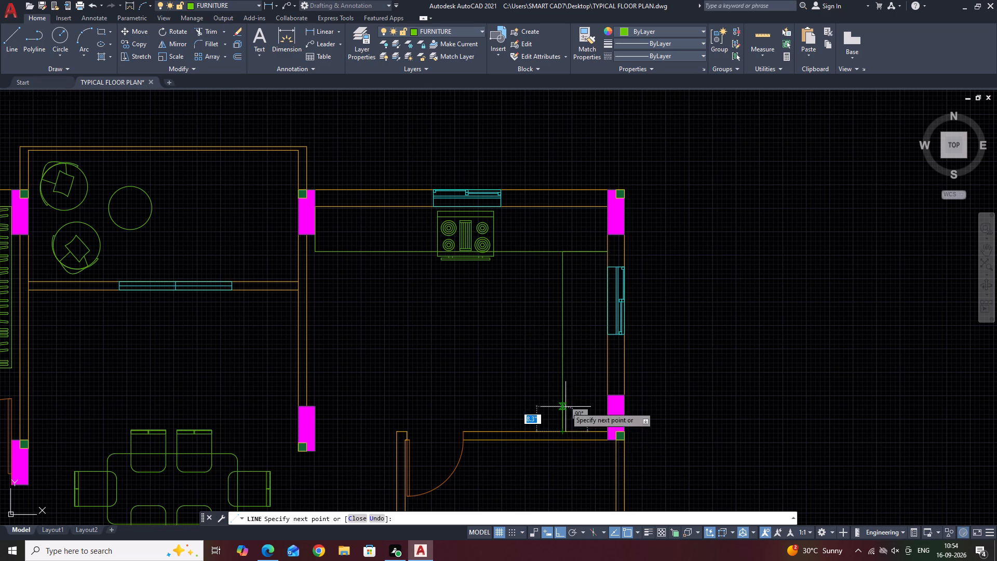
{"action": "middle_click_drag", "start_coordinate": [558, 314], "coordinate": [560, 330]}
{"action": "key", "text": "Escape"}
{"action": "key", "text": "Escape"}
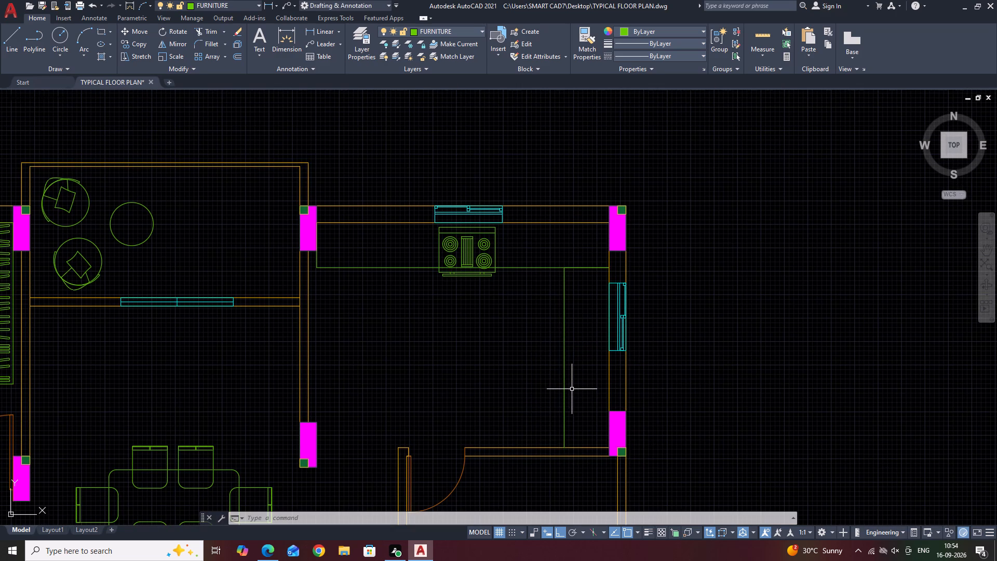
Trim the piece of the horizontal counter line between the counter's inner corner and the right wall.
{"action": "key", "text": "t"}
{"action": "key", "text": "r"}
{"action": "key", "text": "space"}
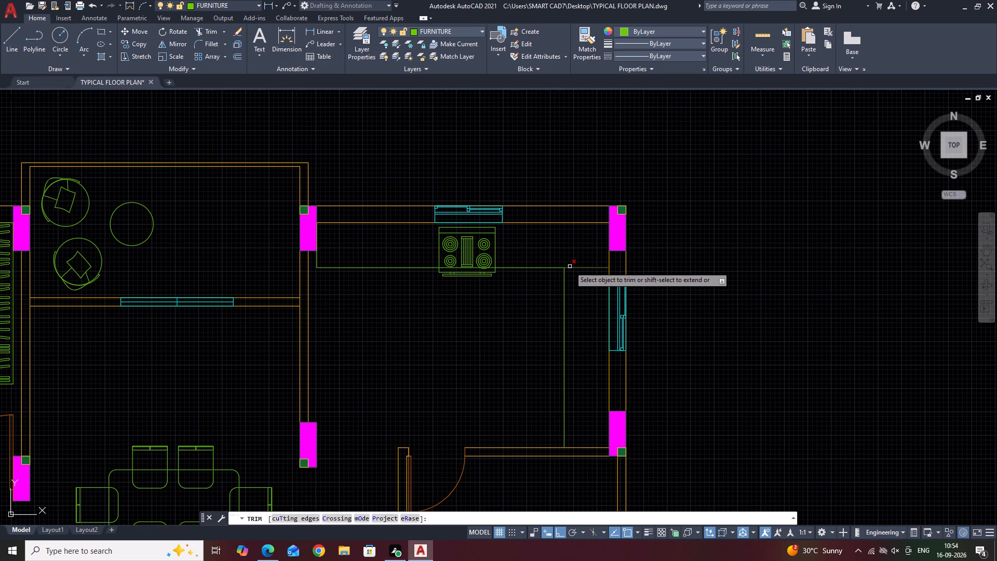
{"action": "left_click", "coordinate": [570, 266]}
{"action": "left_click", "coordinate": [575, 268]}
{"action": "key", "text": "Escape"}
Move the range-oven straight up about 3", towards the top wall's window.
{"action": "middle_click_drag", "start_coordinate": [479, 230], "coordinate": [481, 265]}
{"action": "left_click", "coordinate": [517, 275]}
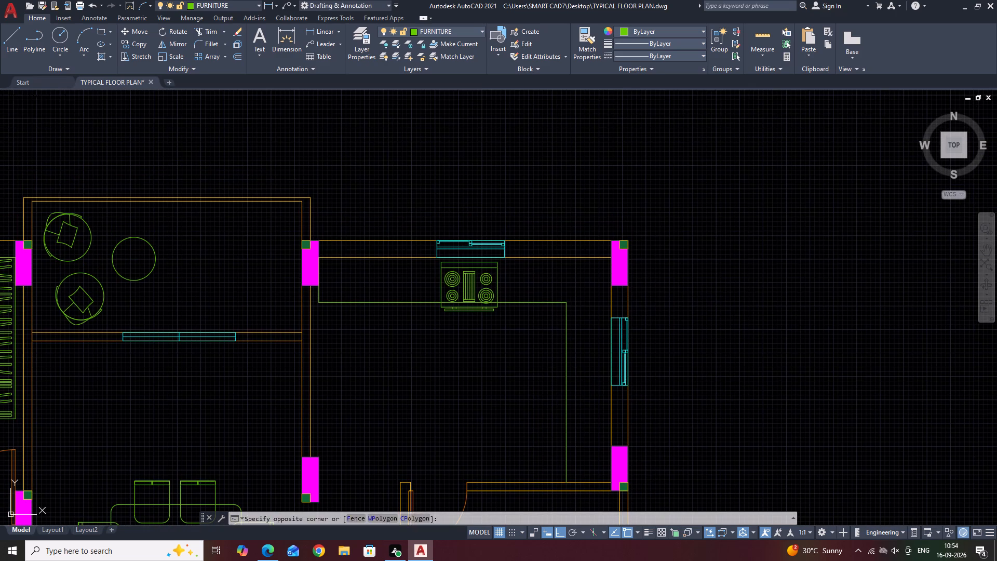
{"action": "left_click", "coordinate": [490, 275]}
{"action": "scroll", "coordinate": [493, 277], "scroll_direction": "up", "scroll_amount": 2}
{"action": "type", "text": "M"}
{"action": "key", "text": "space"}
{"action": "left_click", "coordinate": [566, 288]}
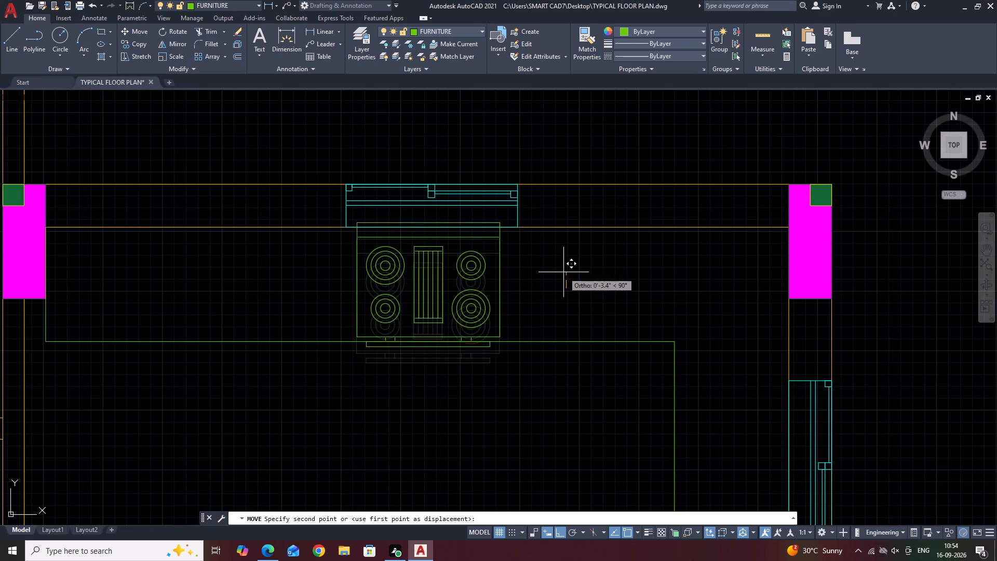
{"action": "left_click", "coordinate": [563, 273]}
Scale the range-oven down slightly about its centre so it fits between the top wall and the counter's front line.
{"action": "left_click_drag", "start_coordinate": [538, 288], "coordinate": [532, 289]}
{"action": "left_click", "coordinate": [481, 293]}
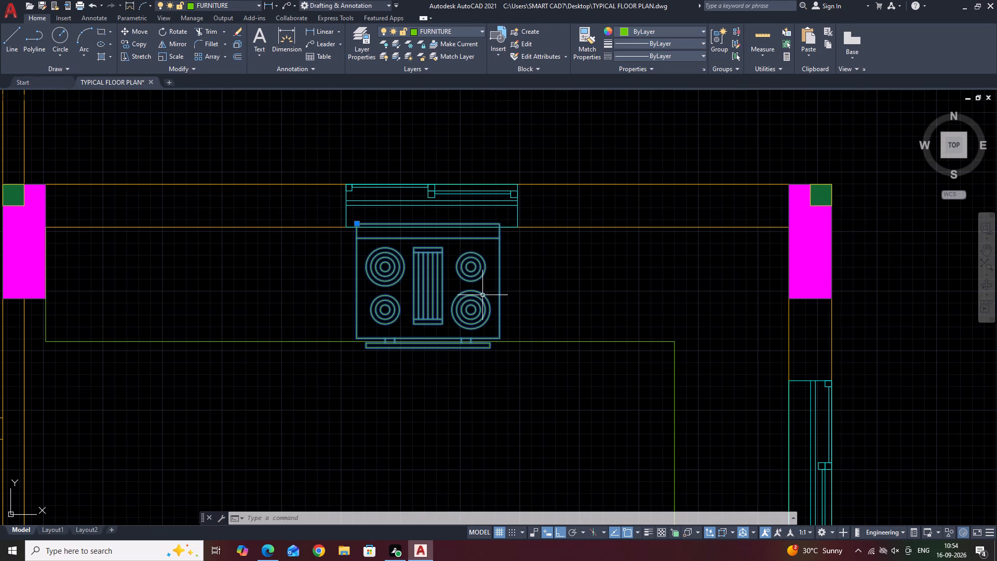
{"action": "type", "text": "SC"}
{"action": "key", "text": "space"}
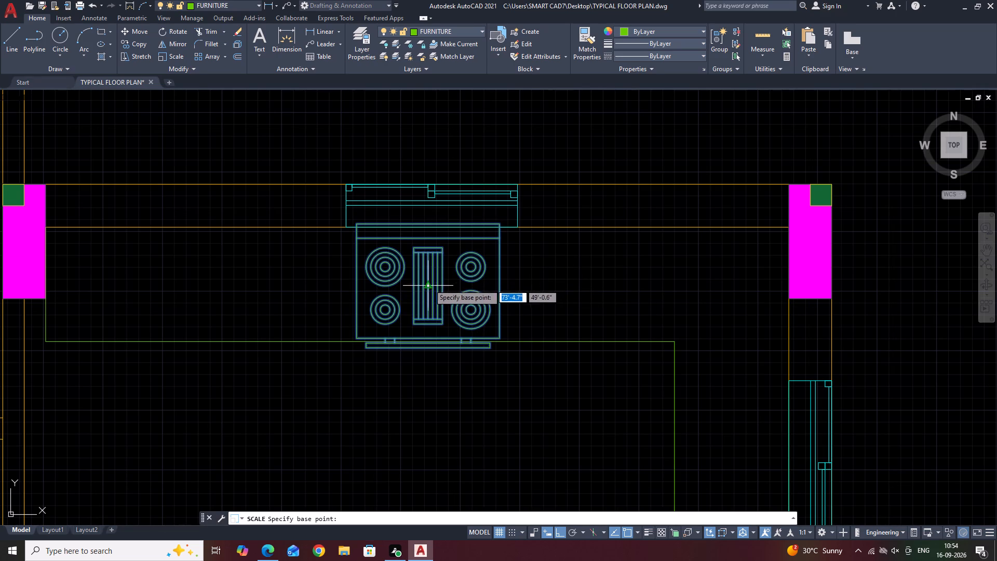
{"action": "left_click", "coordinate": [428, 284]}
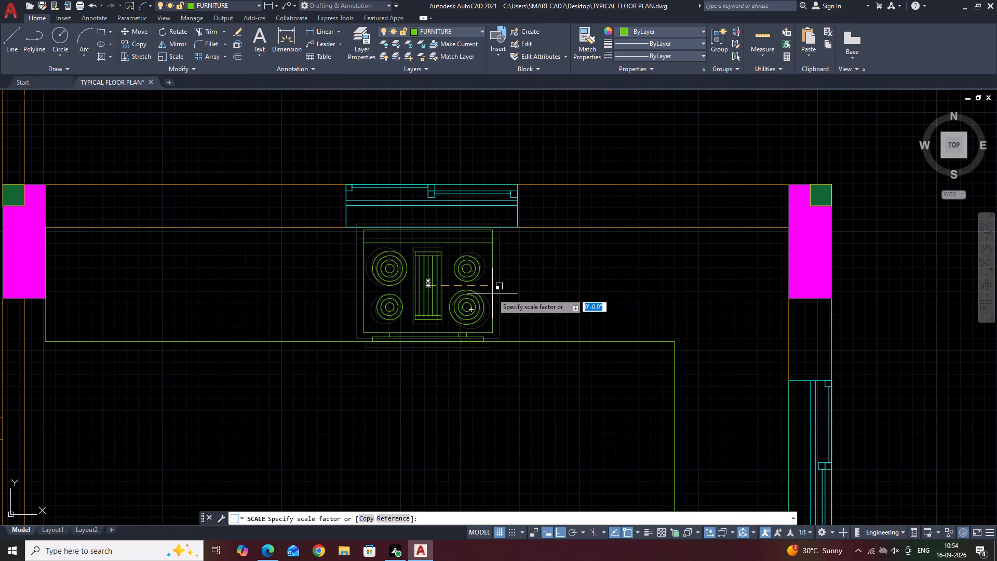
{"action": "left_click", "coordinate": [489, 292]}
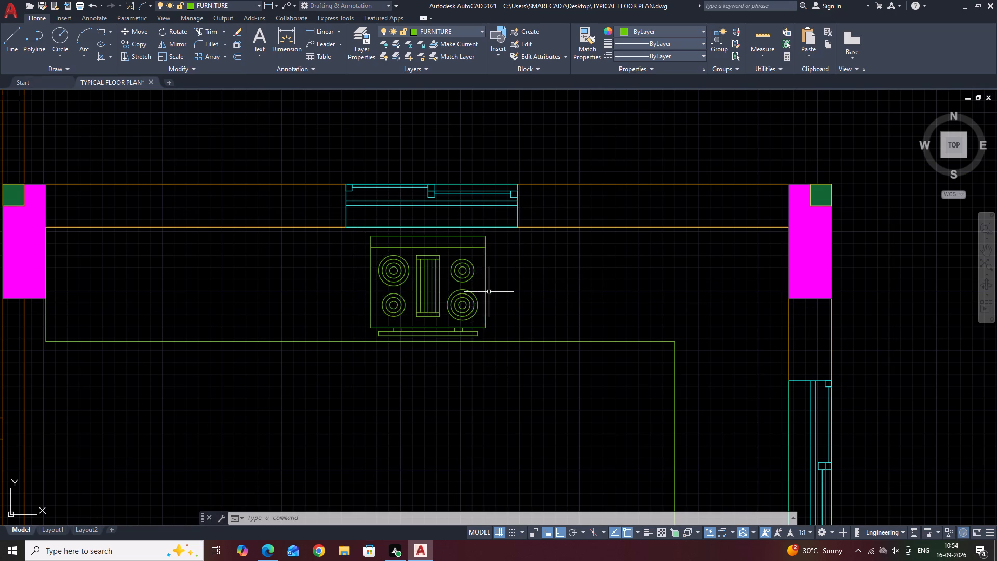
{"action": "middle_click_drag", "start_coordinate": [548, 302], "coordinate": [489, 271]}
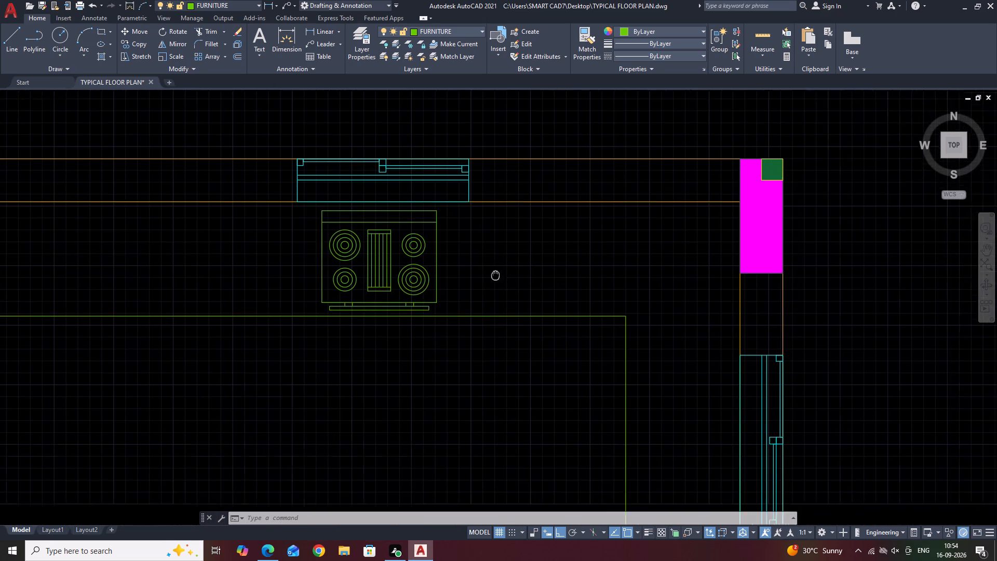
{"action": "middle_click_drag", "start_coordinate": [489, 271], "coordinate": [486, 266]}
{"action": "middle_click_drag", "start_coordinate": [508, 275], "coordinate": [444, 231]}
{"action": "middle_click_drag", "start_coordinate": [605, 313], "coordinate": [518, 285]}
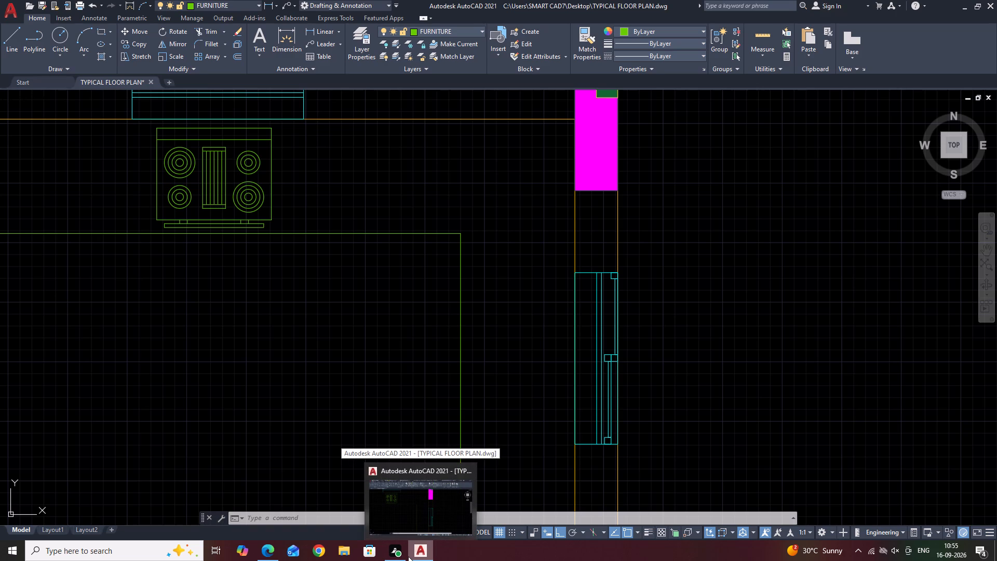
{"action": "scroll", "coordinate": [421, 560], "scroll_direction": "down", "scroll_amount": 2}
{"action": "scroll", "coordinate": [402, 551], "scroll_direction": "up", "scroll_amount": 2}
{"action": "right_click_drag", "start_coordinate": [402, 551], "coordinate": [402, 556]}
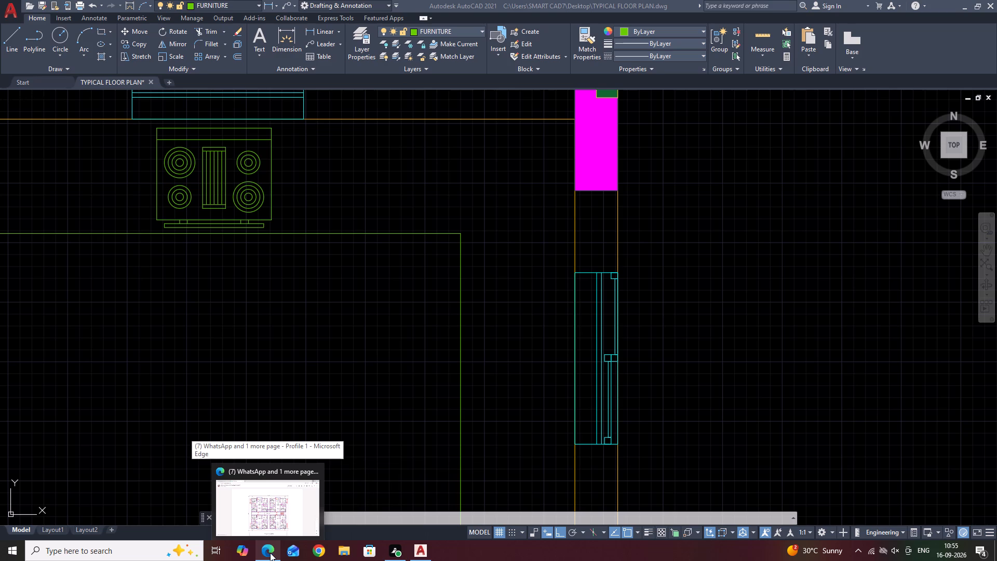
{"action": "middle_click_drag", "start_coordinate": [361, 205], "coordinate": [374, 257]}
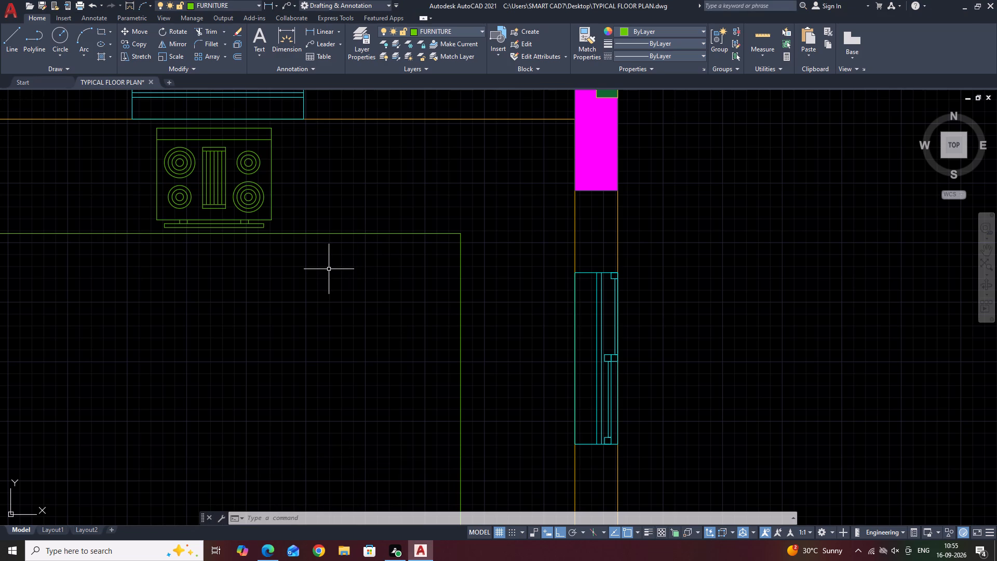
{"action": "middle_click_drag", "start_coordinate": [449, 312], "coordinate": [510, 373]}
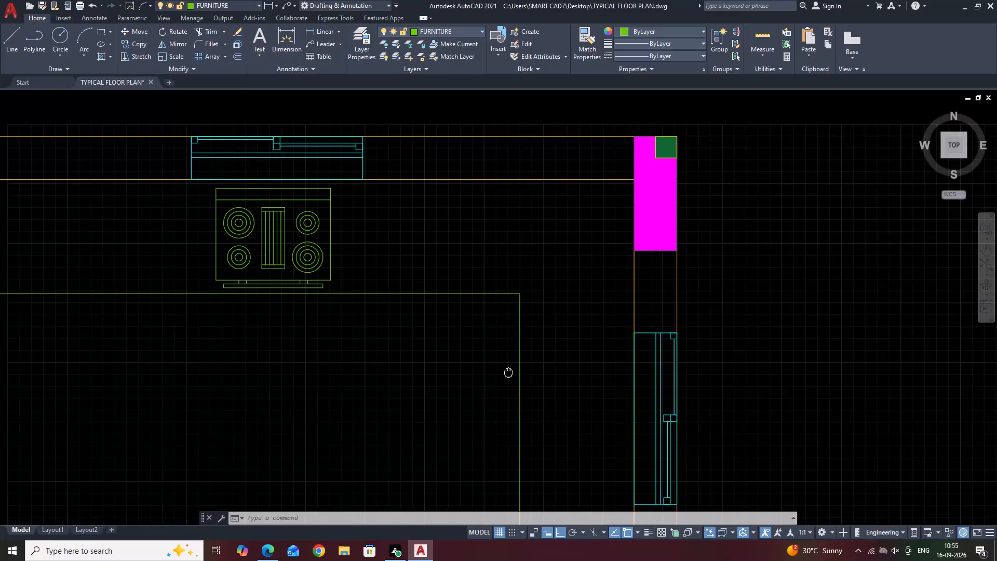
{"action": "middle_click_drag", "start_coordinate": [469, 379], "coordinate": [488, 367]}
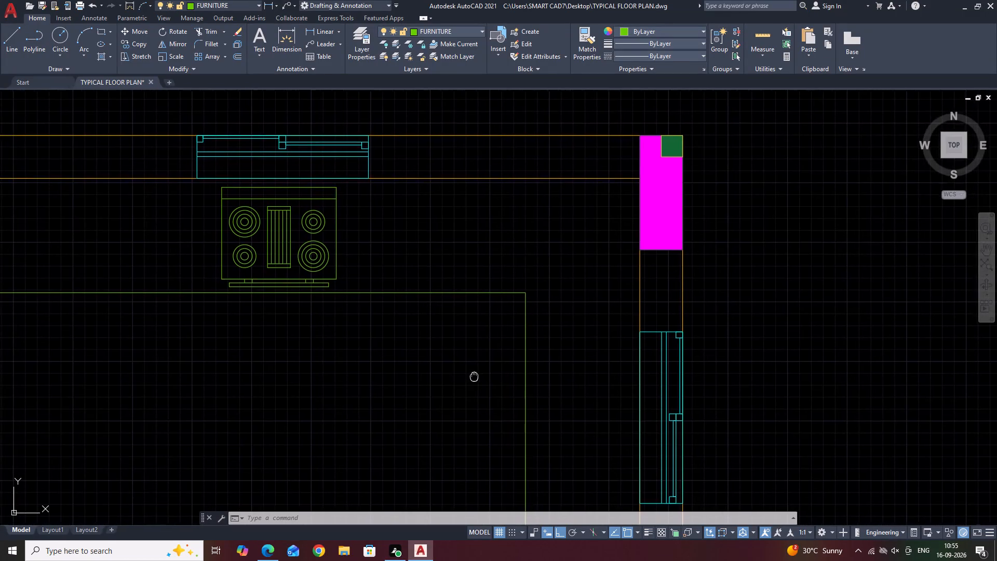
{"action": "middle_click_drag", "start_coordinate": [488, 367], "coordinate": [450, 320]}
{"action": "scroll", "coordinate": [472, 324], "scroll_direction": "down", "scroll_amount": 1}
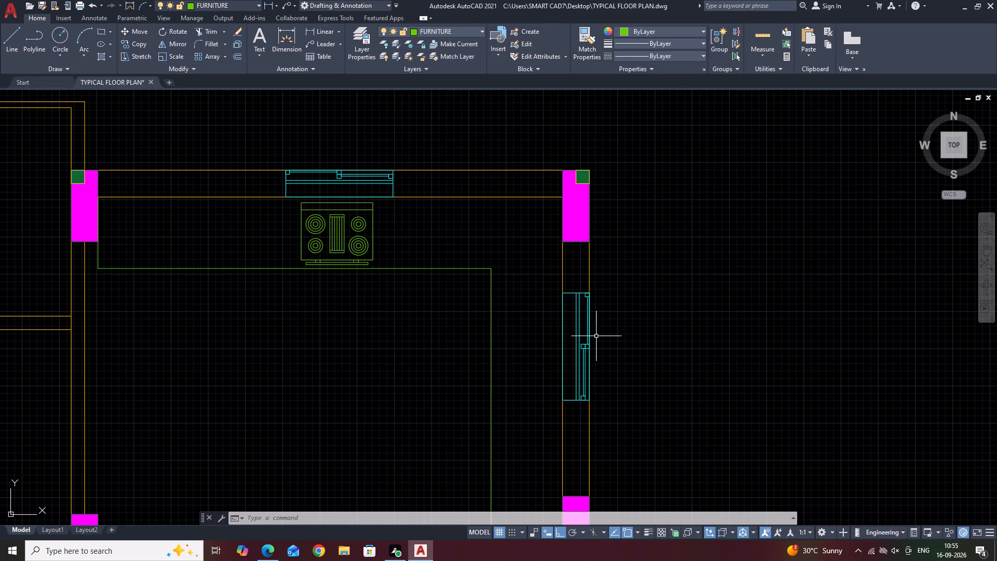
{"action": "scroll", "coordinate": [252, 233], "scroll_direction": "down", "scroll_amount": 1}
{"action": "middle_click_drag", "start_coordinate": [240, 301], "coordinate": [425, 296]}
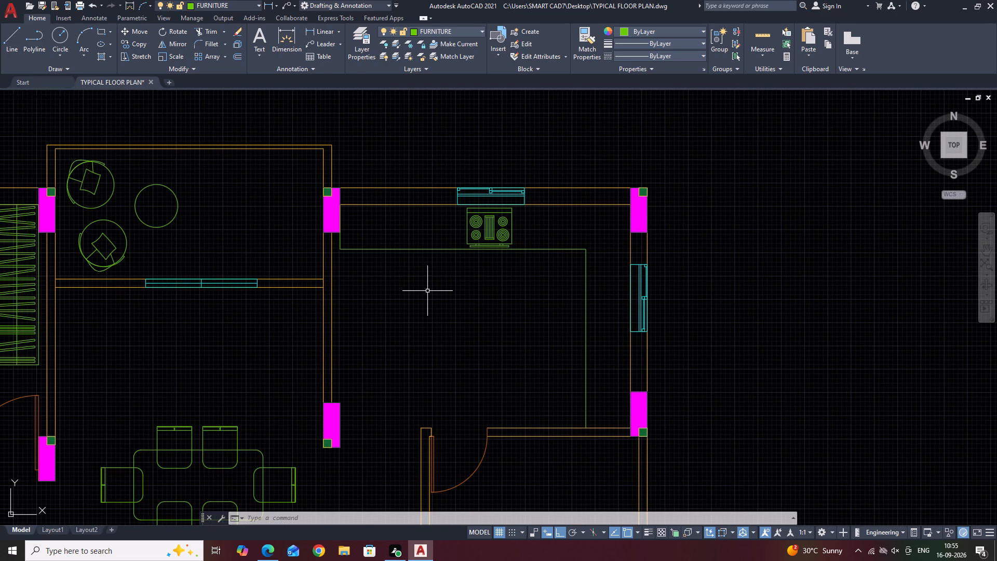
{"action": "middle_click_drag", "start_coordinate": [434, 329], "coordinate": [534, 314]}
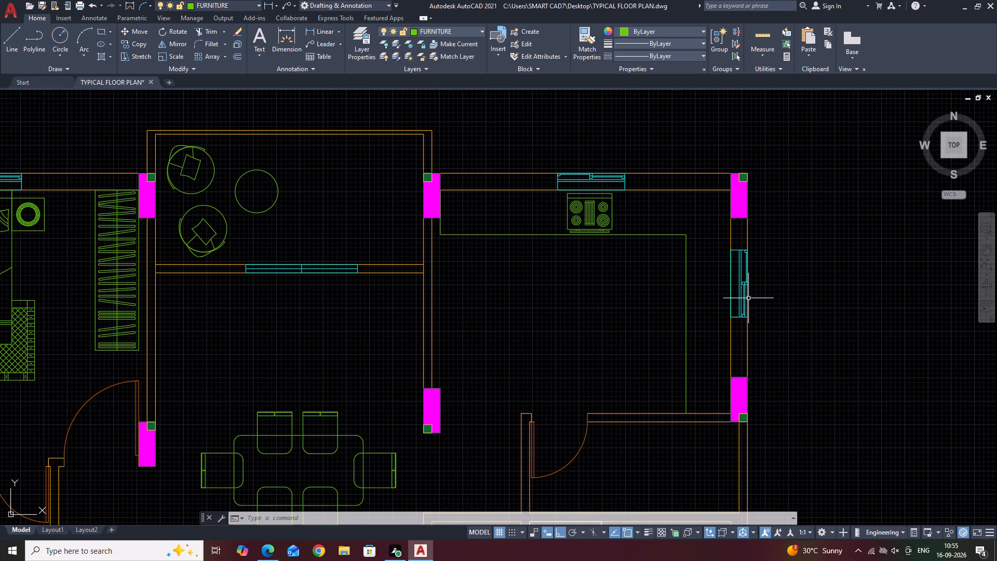
Draw an upright rectangle about 1'-9" wide for the kitchen sink, between the vertical counter line and the right wall below the window.
{"action": "middle_click_drag", "start_coordinate": [660, 226], "coordinate": [569, 198]}
{"action": "scroll", "coordinate": [603, 300], "scroll_direction": "up", "scroll_amount": 2}
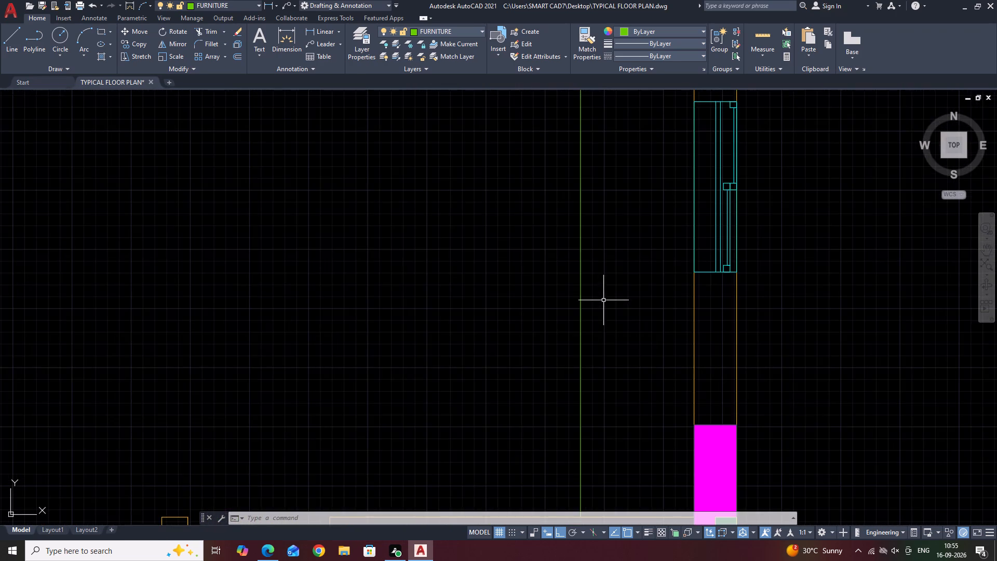
{"action": "middle_click_drag", "start_coordinate": [613, 311], "coordinate": [666, 339]}
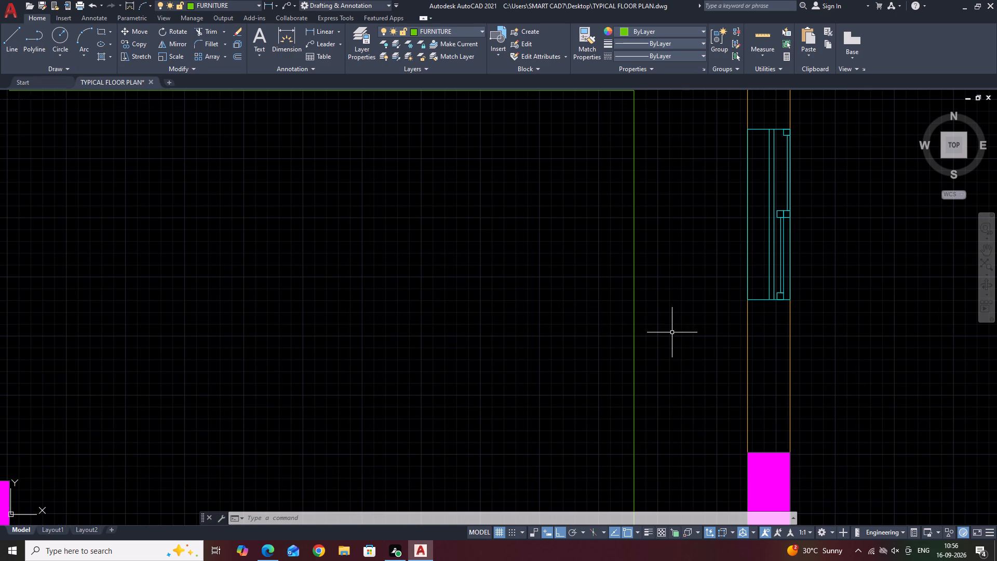
{"action": "type", "text": "REC"}
{"action": "key", "text": "space"}
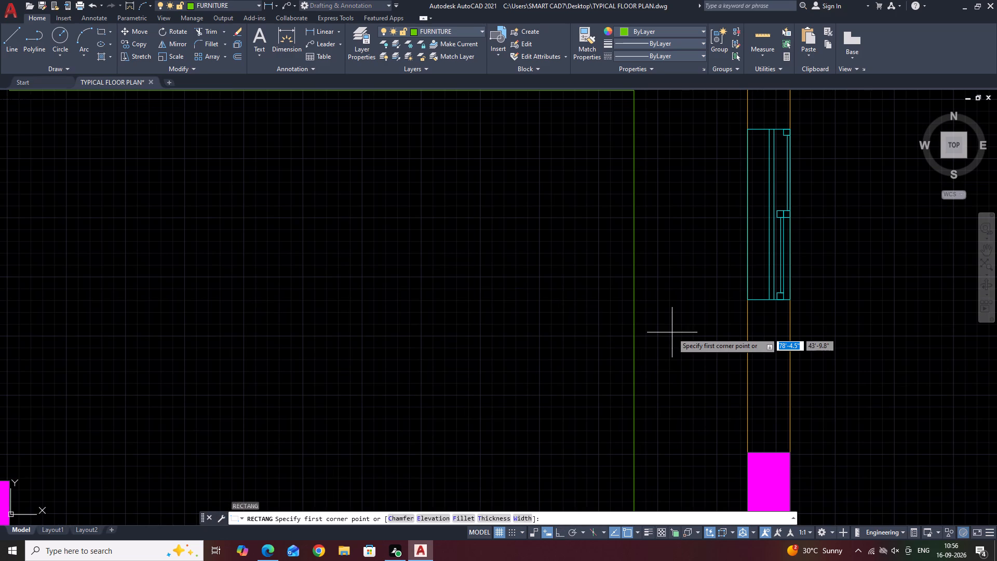
{"action": "middle_click_drag", "start_coordinate": [723, 333], "coordinate": [636, 256]}
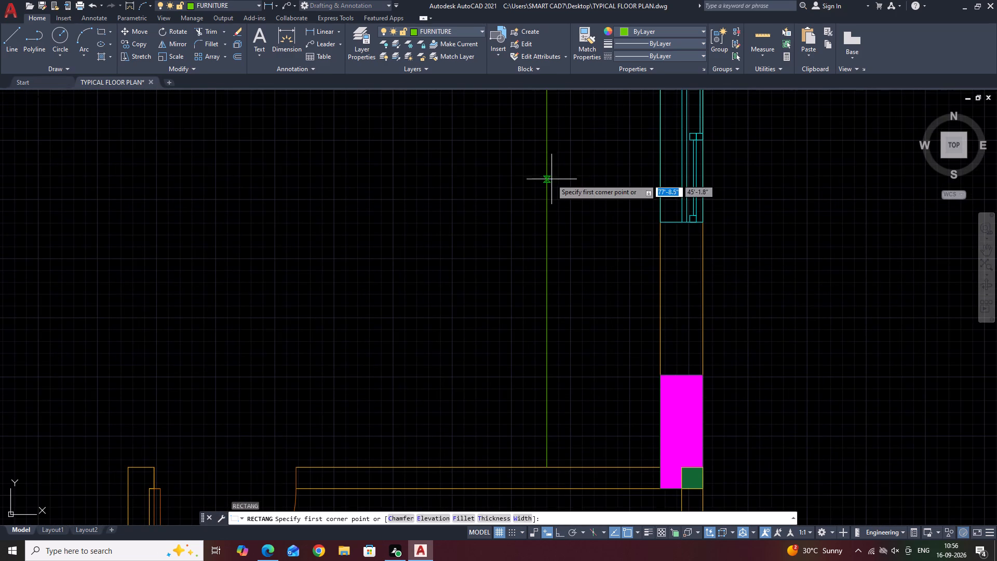
{"action": "left_click", "coordinate": [554, 159]}
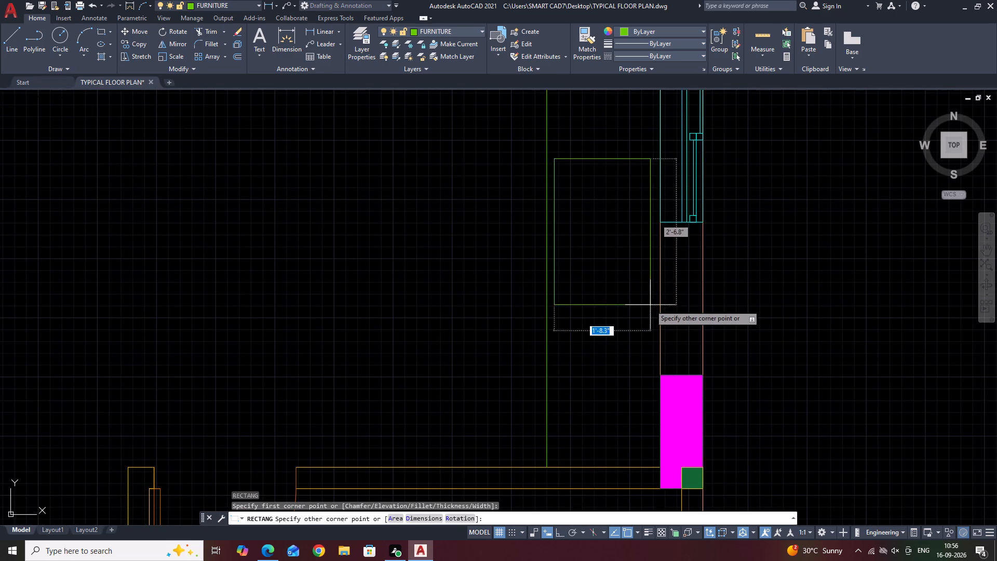
{"action": "left_click", "coordinate": [654, 317]}
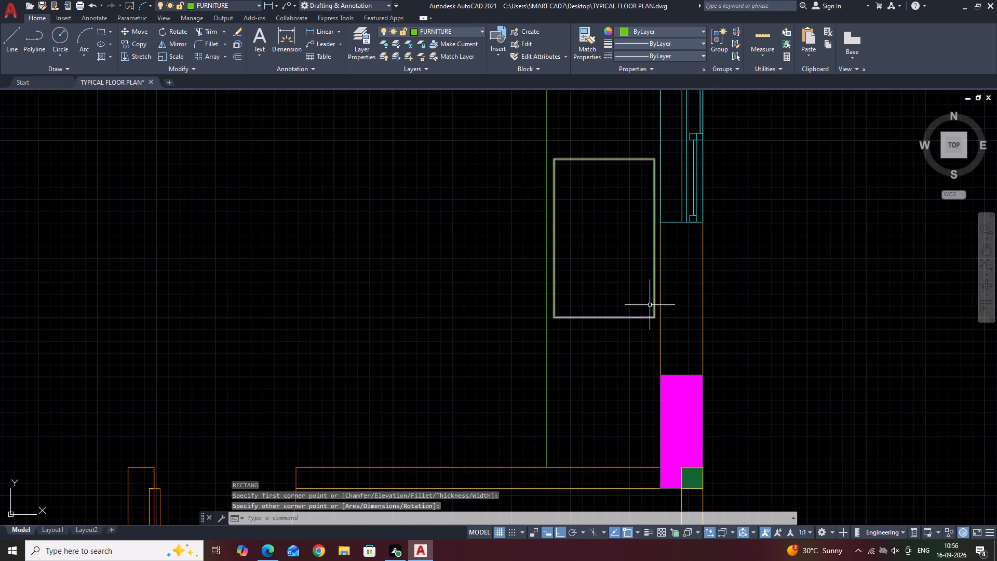
Draw a horizontal line across the sink rectangle from the midpoint of its left edge to the midpoint of its right edge.
{"action": "middle_click_drag", "start_coordinate": [626, 219], "coordinate": [632, 240]}
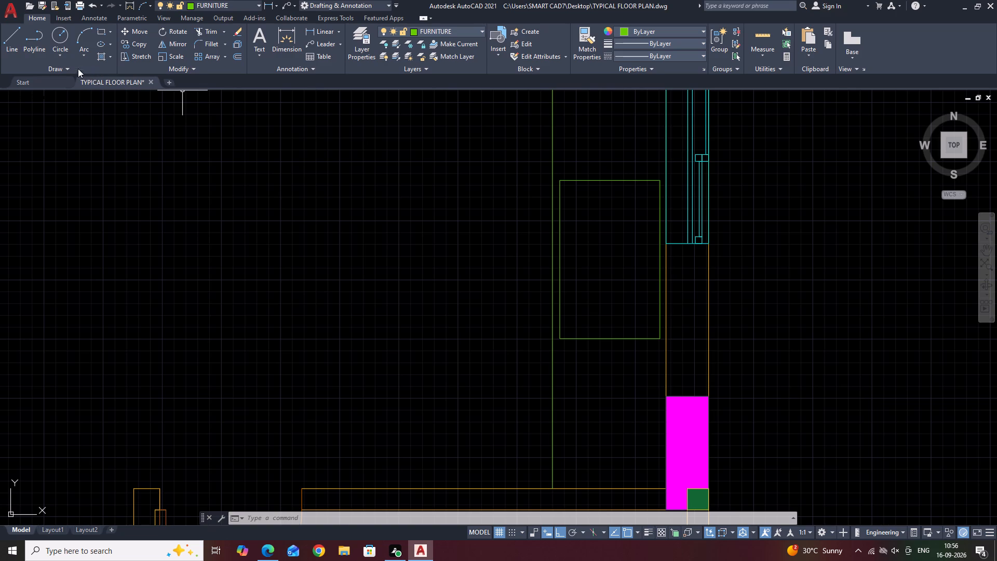
{"action": "left_click", "coordinate": [0, 37]}
{"action": "left_click", "coordinate": [8, 41]}
{"action": "middle_click_drag", "start_coordinate": [599, 396], "coordinate": [521, 369]}
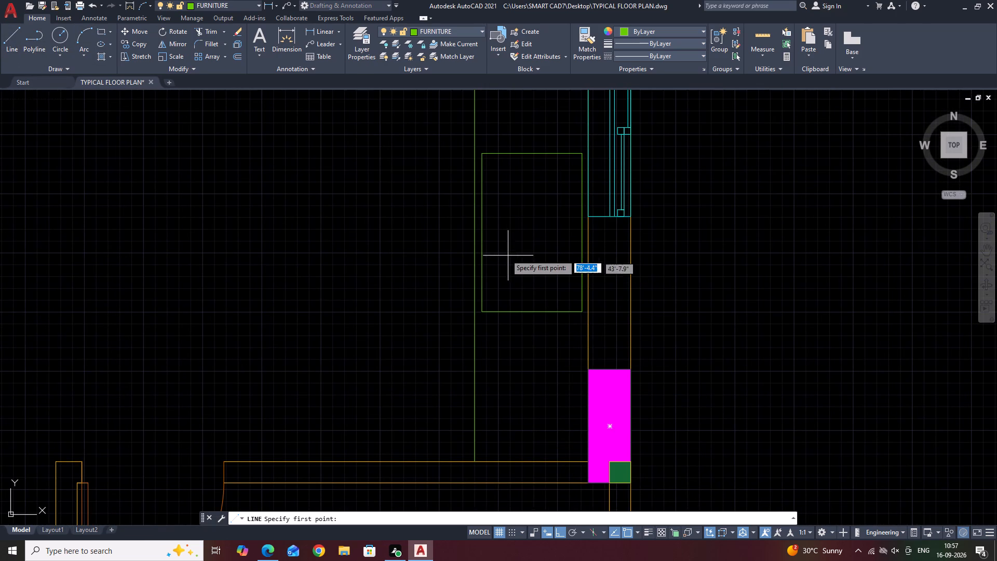
{"action": "left_click", "coordinate": [482, 230]}
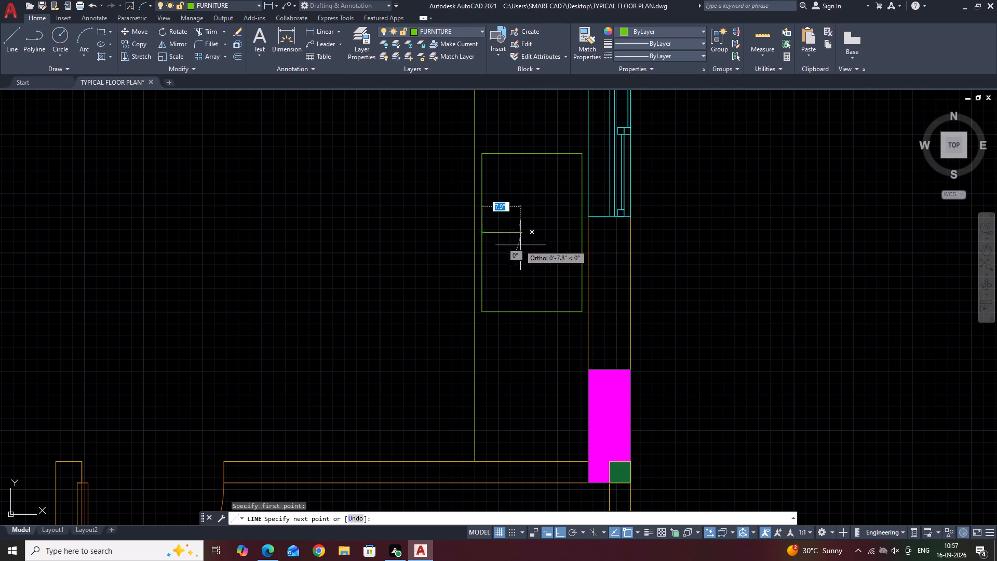
{"action": "left_click", "coordinate": [579, 233]}
{"action": "right_click", "coordinate": [574, 233]}
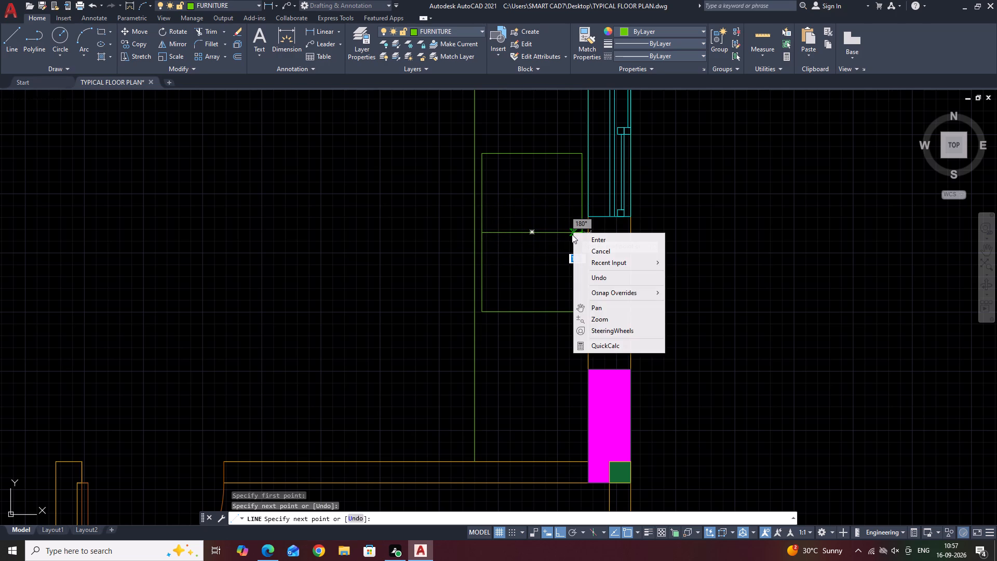
{"action": "left_click", "coordinate": [608, 249]}
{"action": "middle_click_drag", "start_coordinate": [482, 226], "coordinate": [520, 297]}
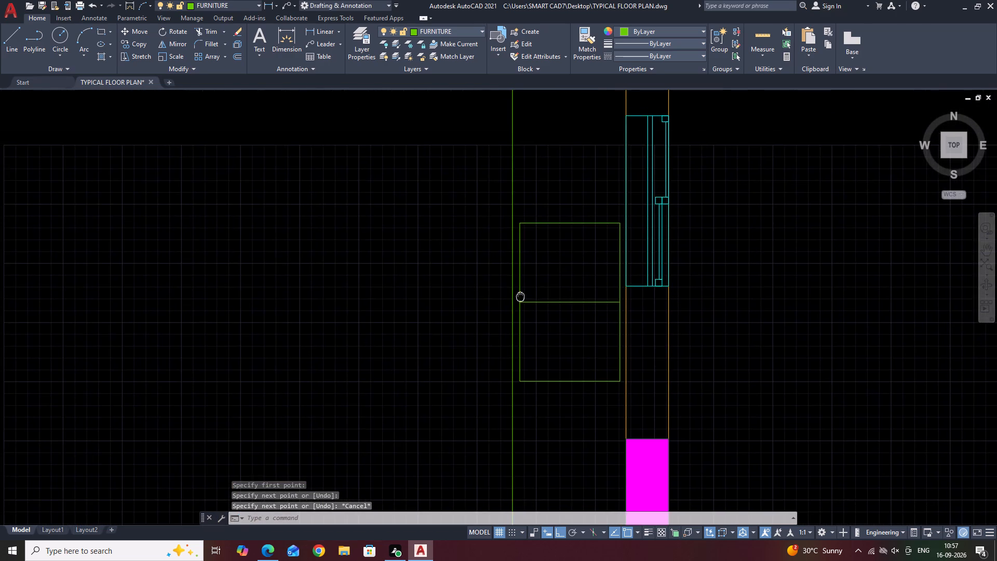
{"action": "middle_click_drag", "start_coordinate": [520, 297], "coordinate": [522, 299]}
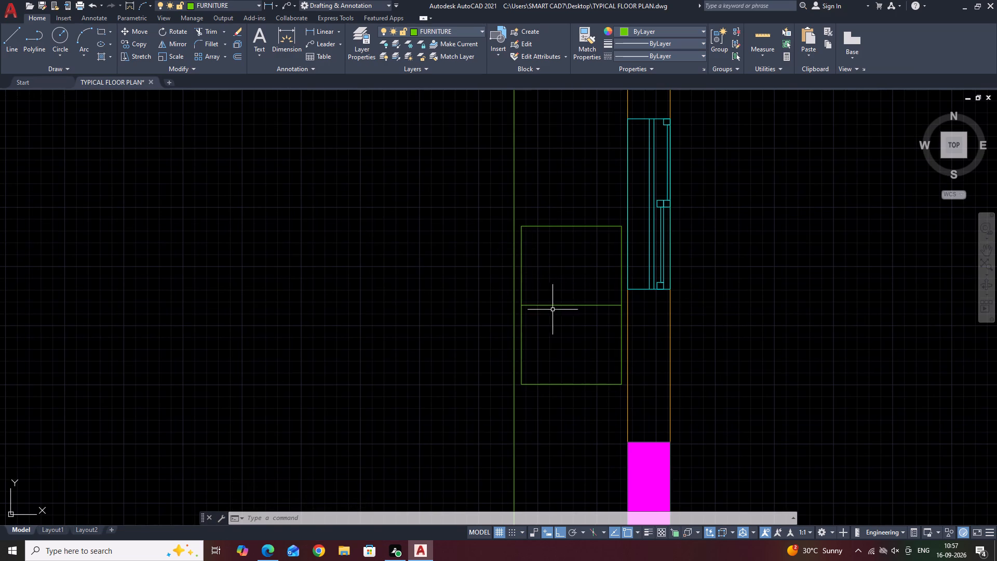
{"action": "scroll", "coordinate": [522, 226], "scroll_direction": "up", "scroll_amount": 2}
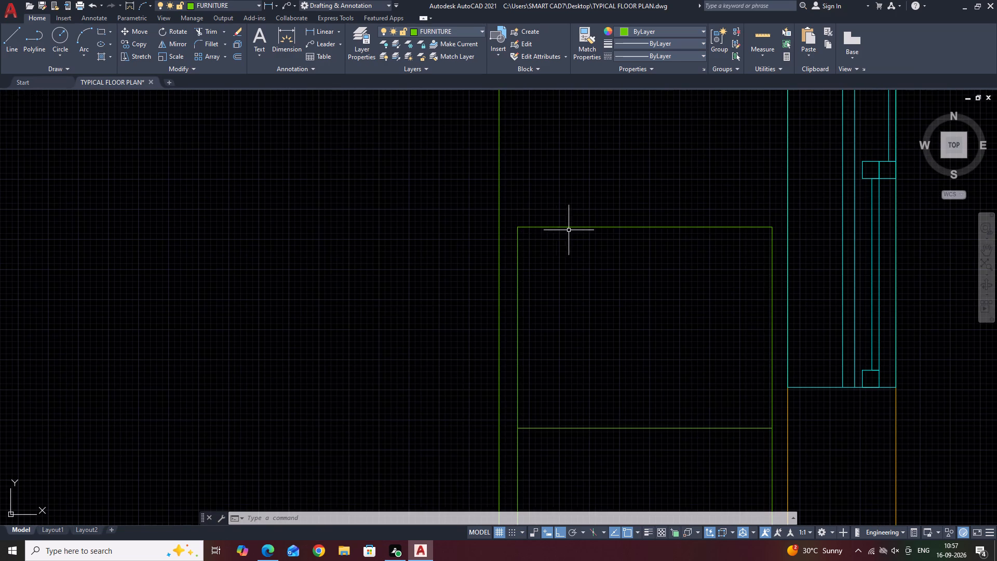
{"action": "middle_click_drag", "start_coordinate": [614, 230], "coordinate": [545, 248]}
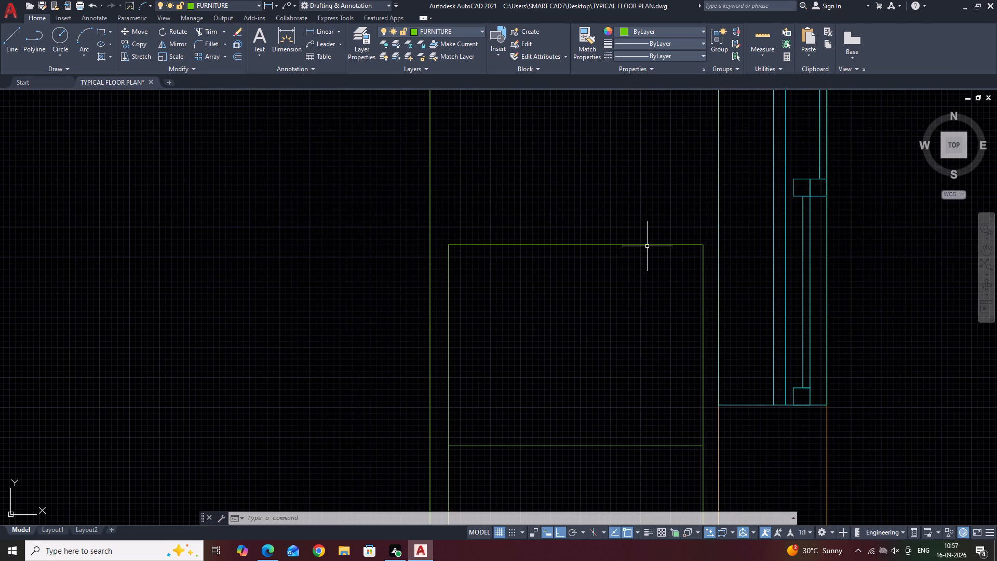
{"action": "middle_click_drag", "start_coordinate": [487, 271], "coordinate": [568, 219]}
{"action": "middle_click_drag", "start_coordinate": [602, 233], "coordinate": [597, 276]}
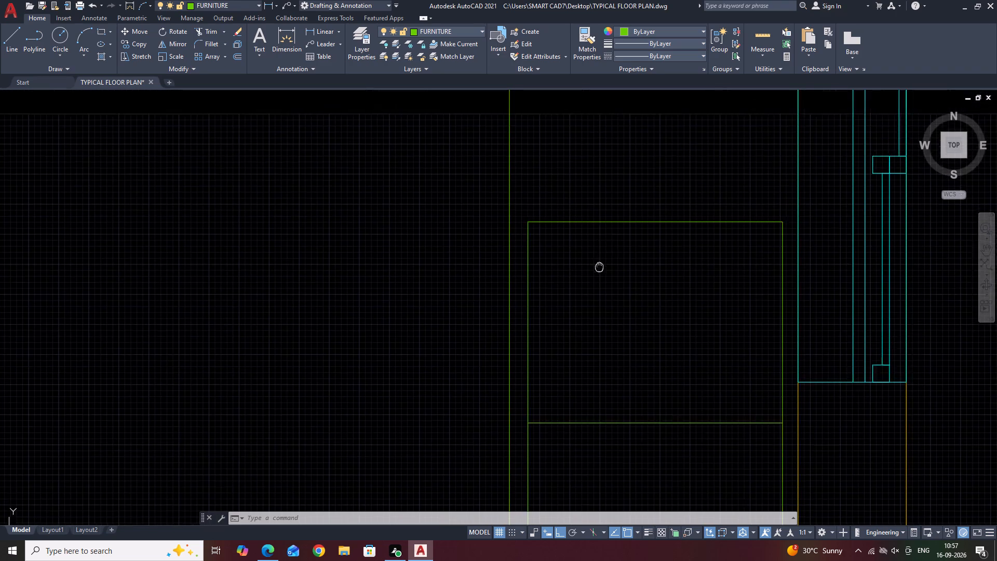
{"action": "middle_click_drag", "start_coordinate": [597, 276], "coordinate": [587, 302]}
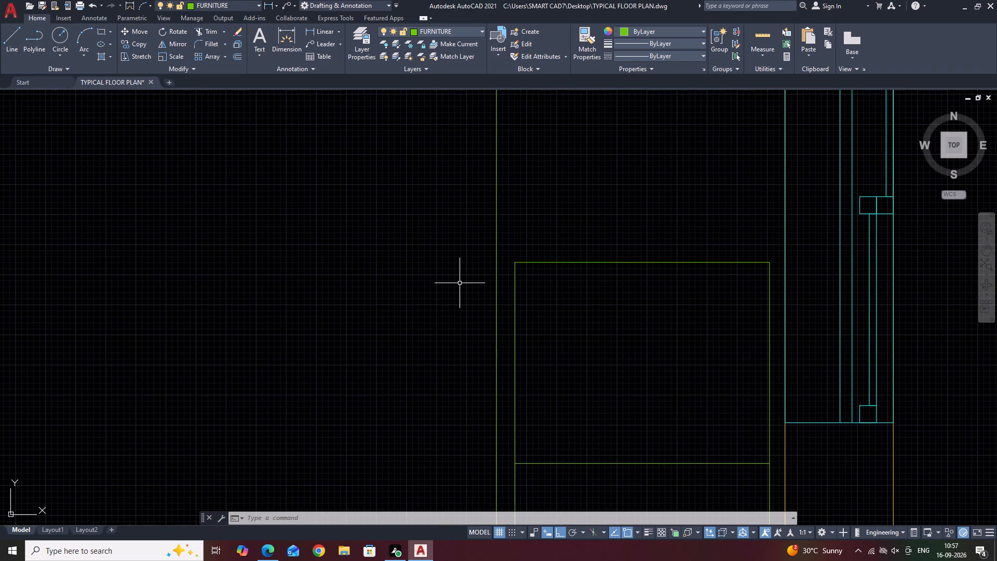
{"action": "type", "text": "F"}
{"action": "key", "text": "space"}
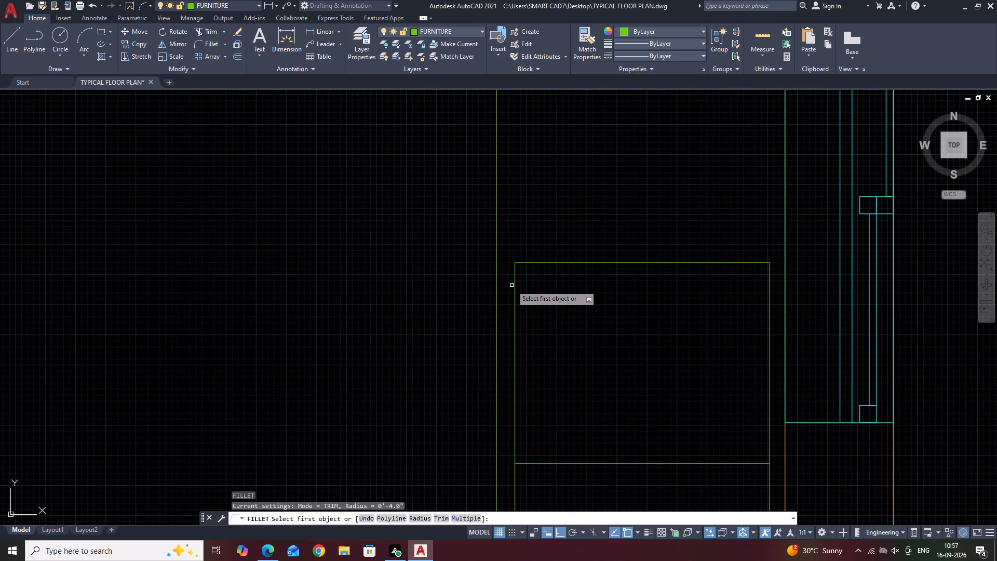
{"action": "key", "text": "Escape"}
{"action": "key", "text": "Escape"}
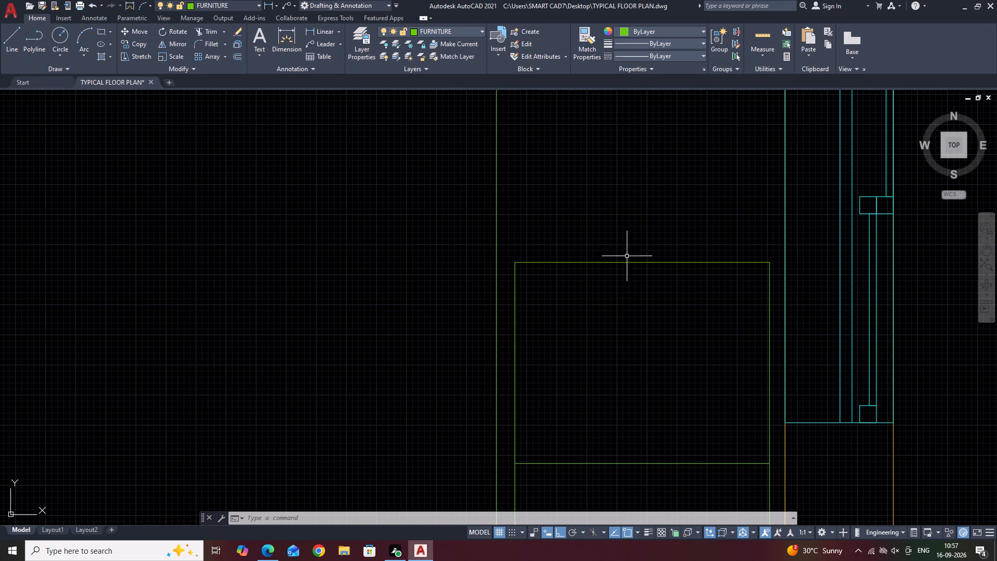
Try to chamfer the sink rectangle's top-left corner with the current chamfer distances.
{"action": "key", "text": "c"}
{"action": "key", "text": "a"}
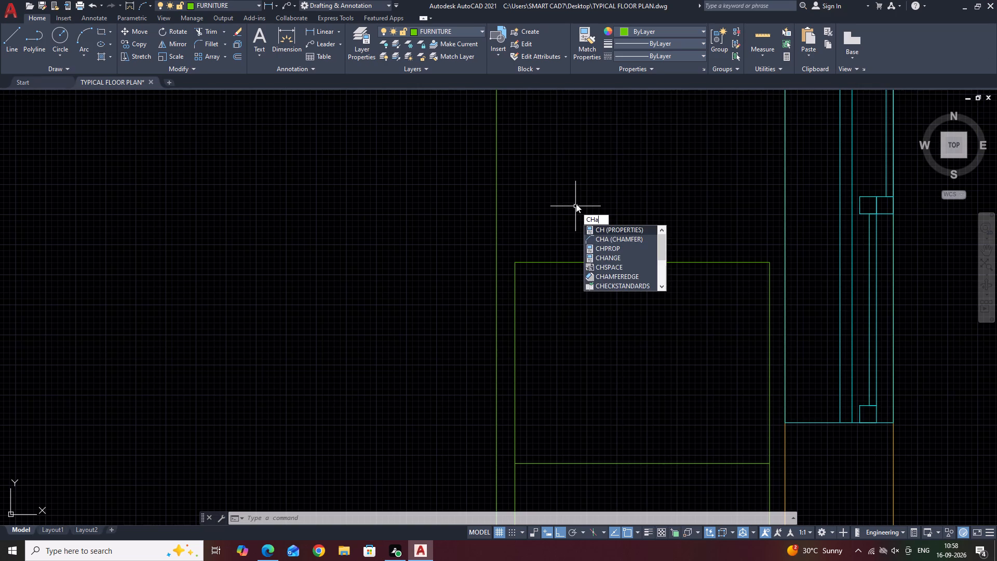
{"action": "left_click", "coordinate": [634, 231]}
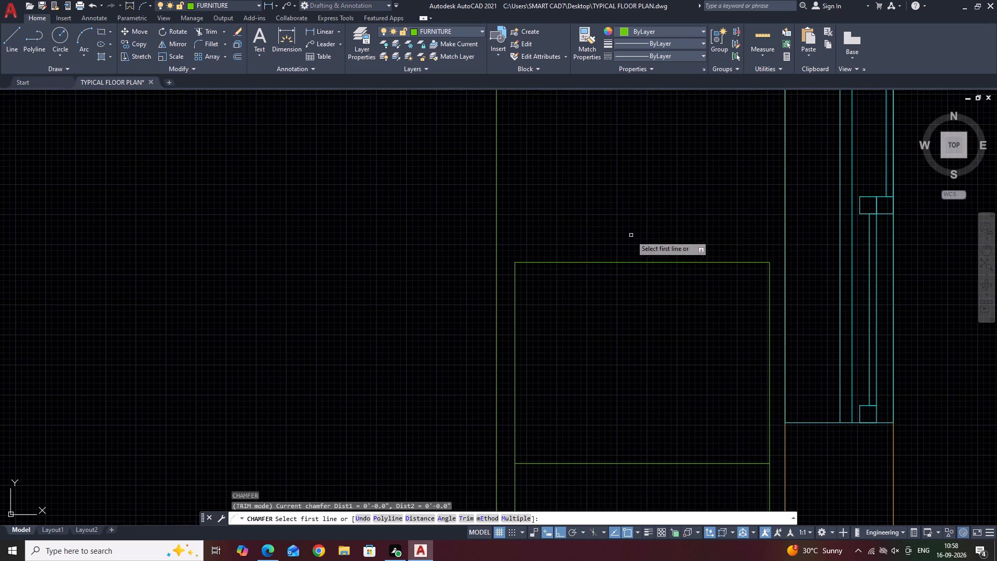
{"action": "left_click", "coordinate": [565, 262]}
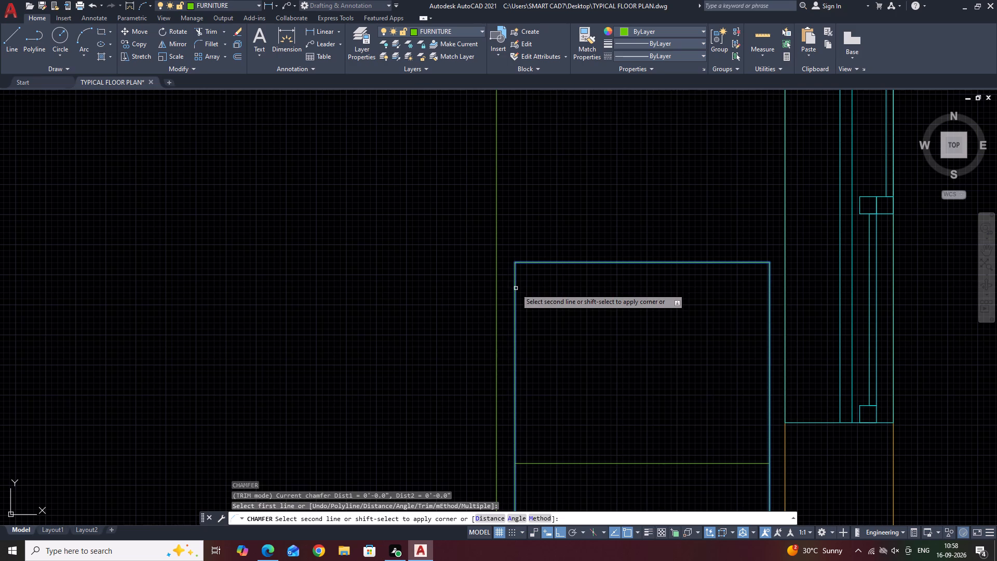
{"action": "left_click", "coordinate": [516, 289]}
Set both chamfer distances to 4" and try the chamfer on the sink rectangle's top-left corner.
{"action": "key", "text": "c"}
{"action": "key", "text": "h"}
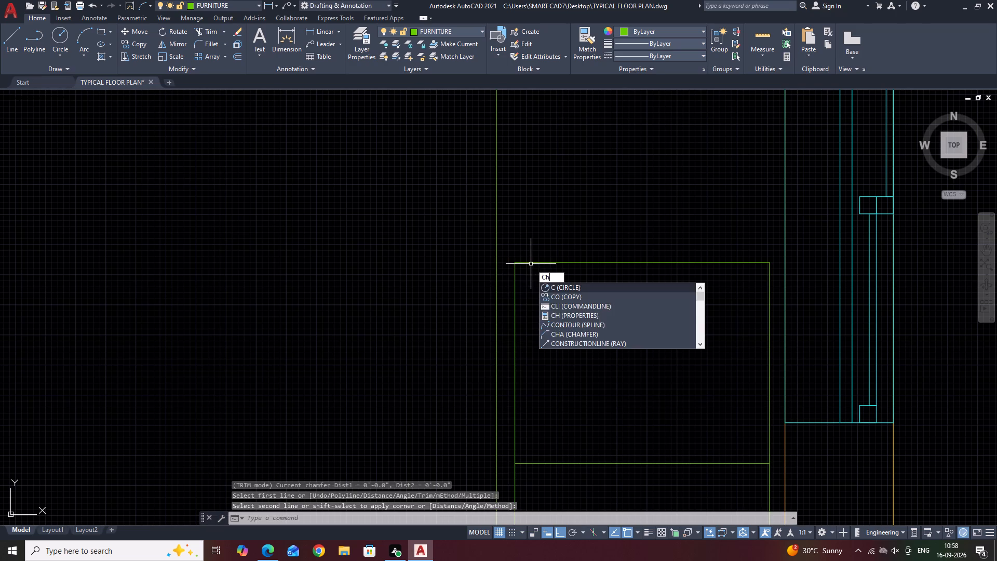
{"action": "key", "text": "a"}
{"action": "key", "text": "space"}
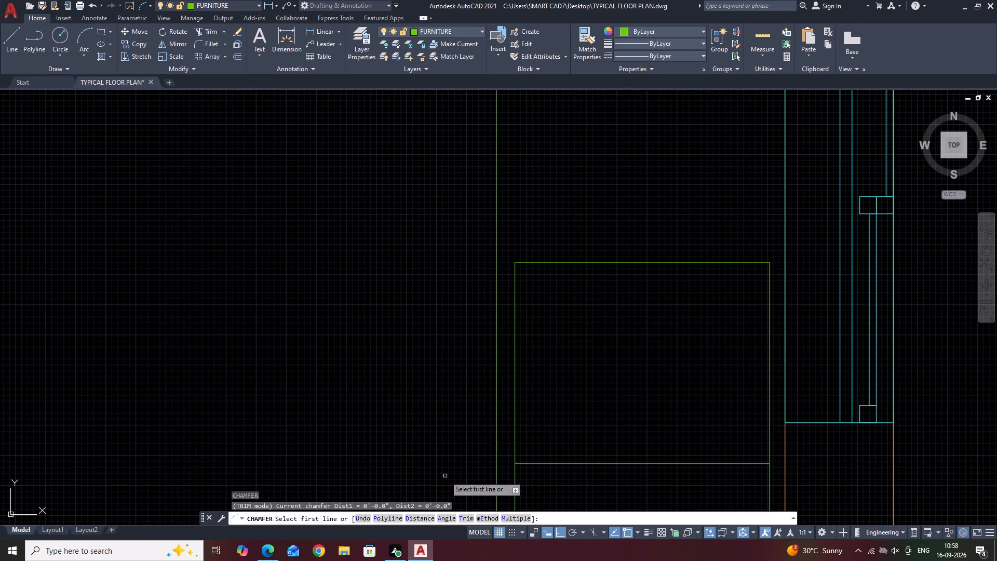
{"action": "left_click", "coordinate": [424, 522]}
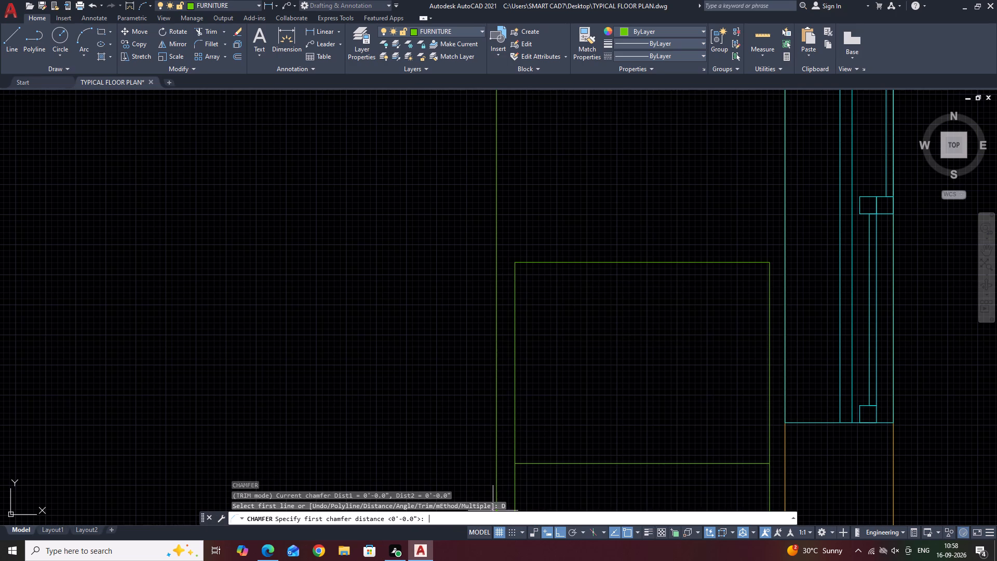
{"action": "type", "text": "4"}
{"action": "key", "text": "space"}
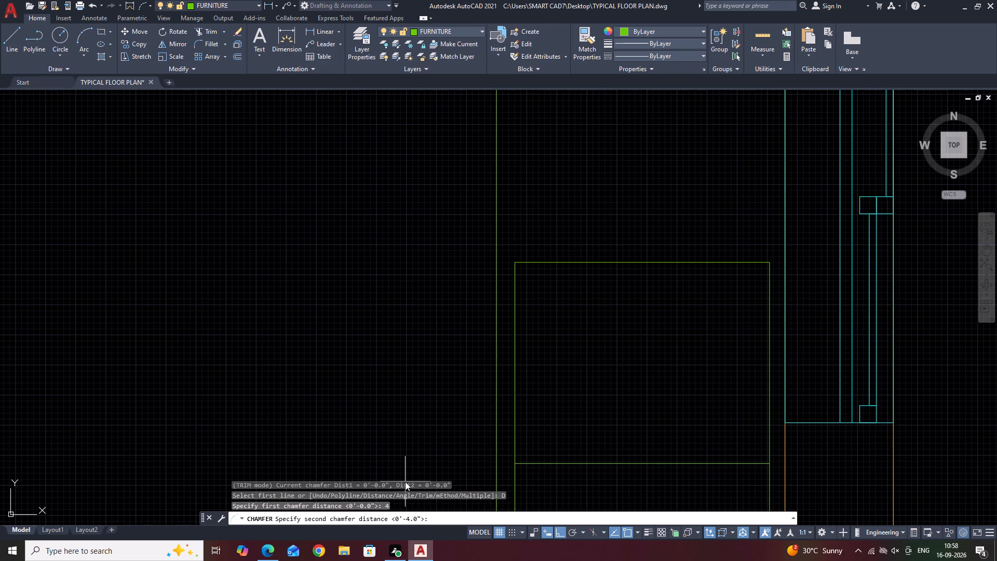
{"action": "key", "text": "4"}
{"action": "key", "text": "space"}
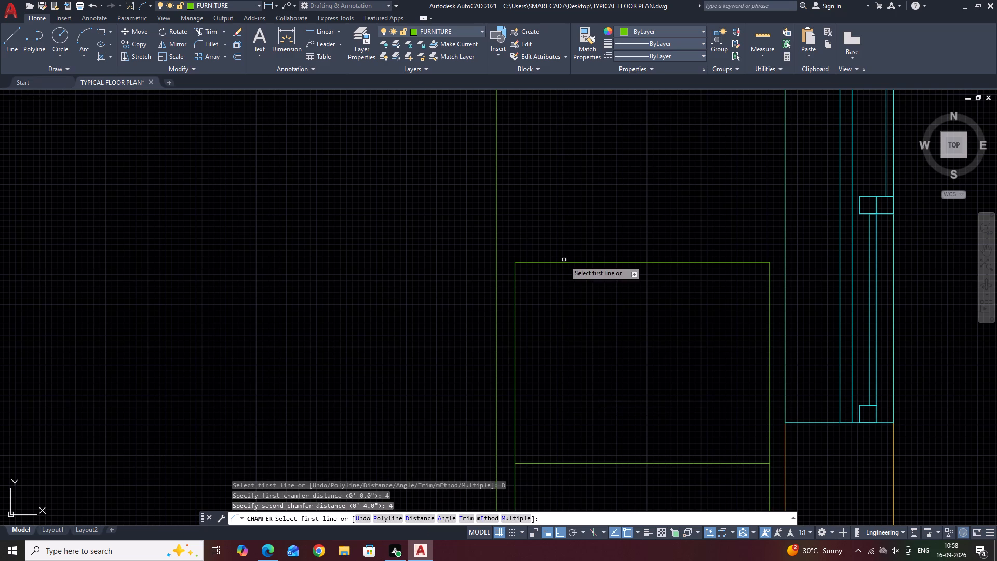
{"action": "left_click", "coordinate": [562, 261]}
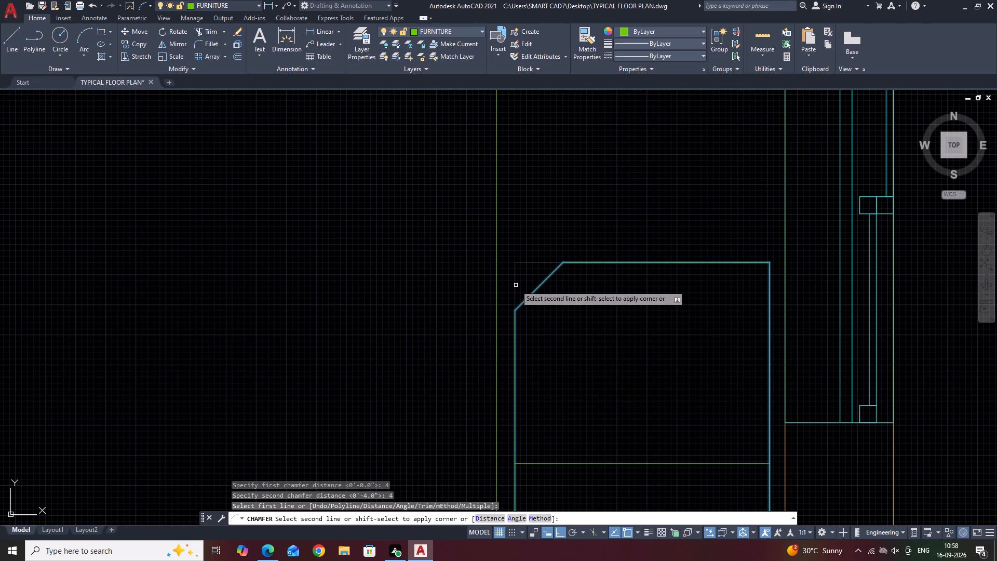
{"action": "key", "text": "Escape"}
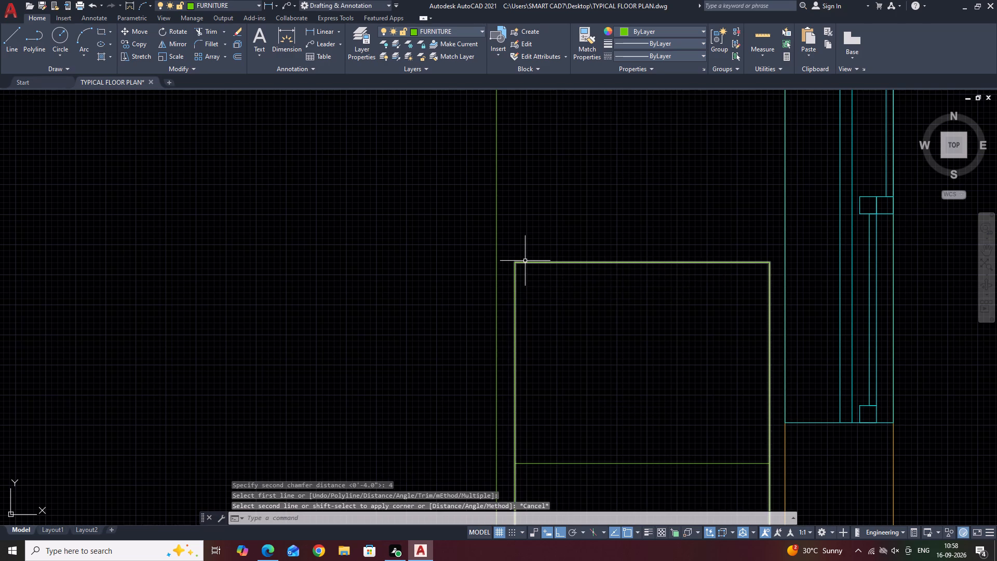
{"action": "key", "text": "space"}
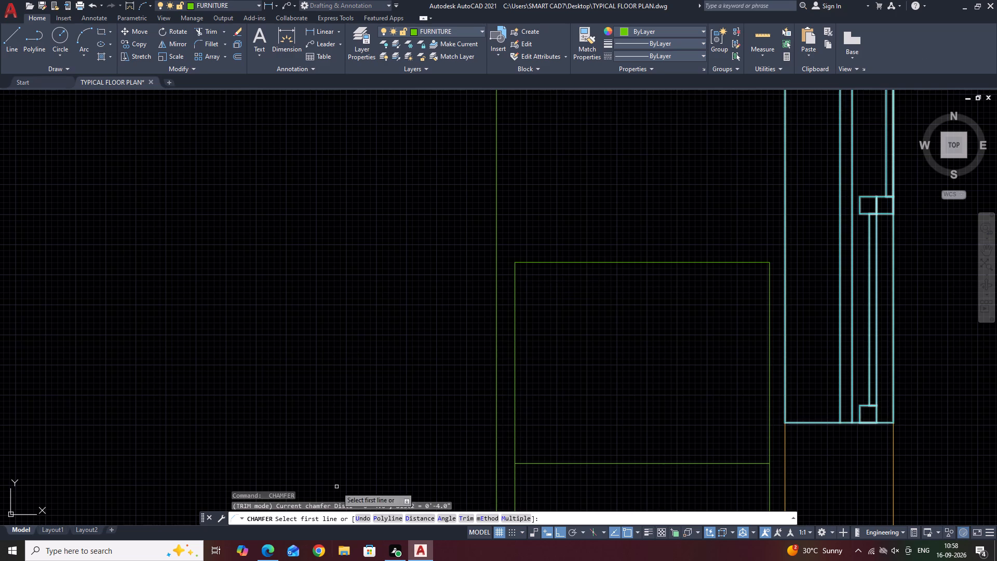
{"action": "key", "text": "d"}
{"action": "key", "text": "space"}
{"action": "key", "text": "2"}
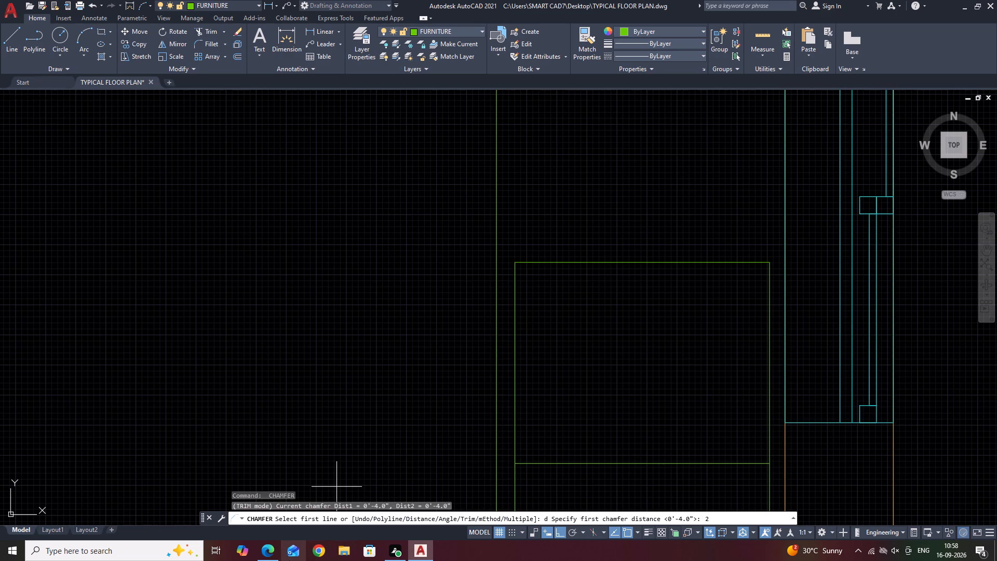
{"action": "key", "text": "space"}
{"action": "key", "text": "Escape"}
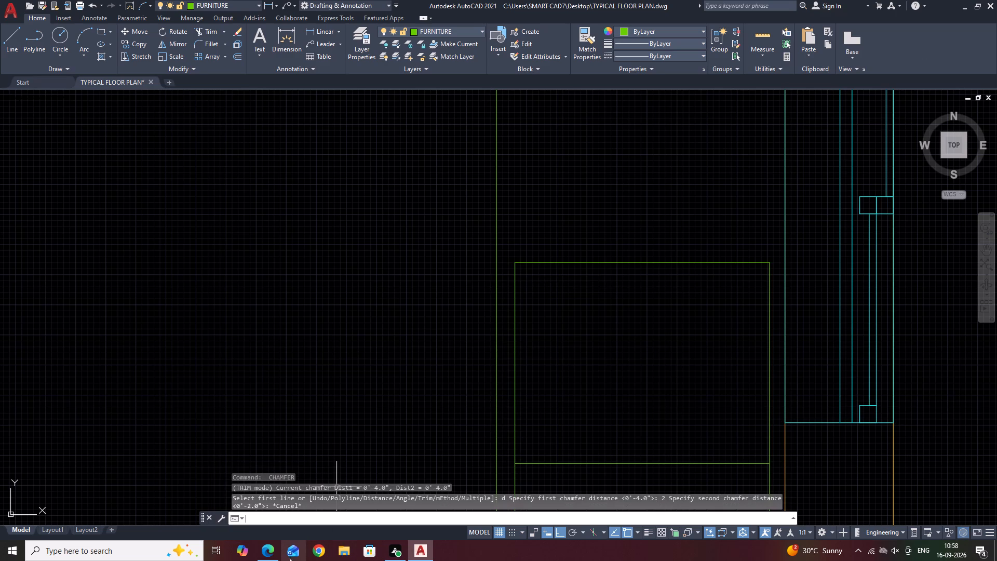
Set both chamfer distances to 2" and chamfer the sink rectangle's top-left corner.
{"action": "middle_click_drag", "start_coordinate": [522, 447], "coordinate": [405, 394]}
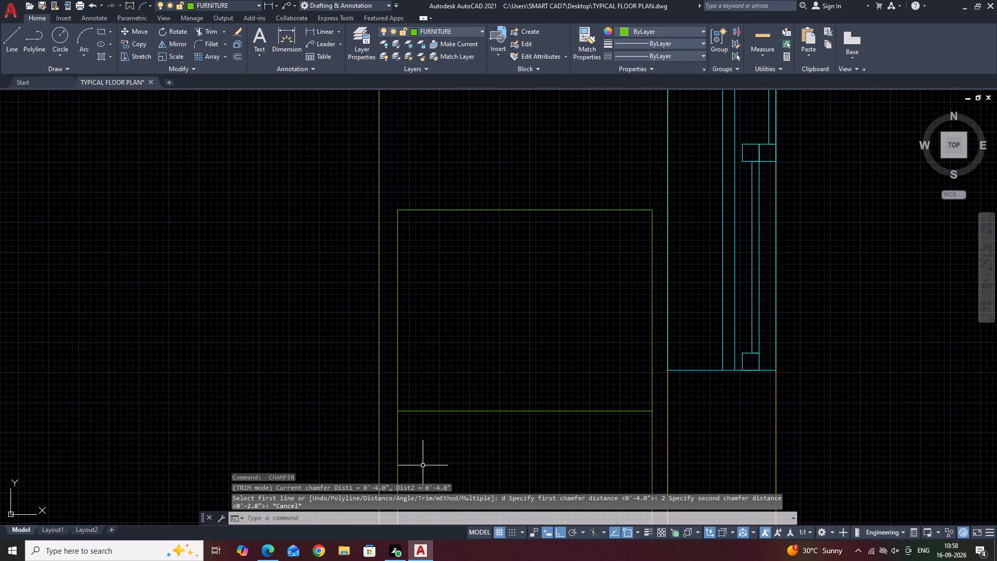
{"action": "key", "text": "c"}
{"action": "key", "text": "h"}
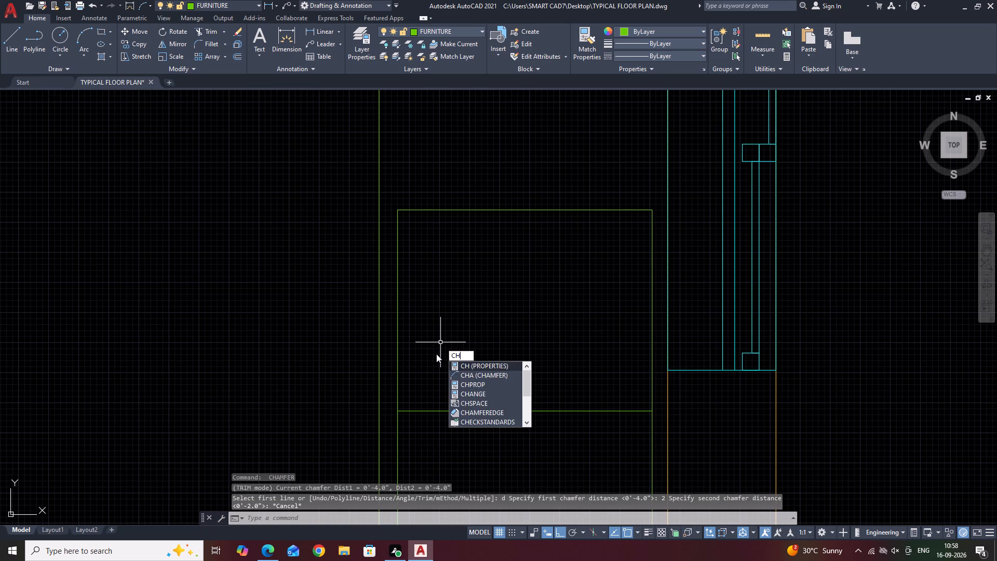
{"action": "type", "text": "a"}
{"action": "key", "text": "space"}
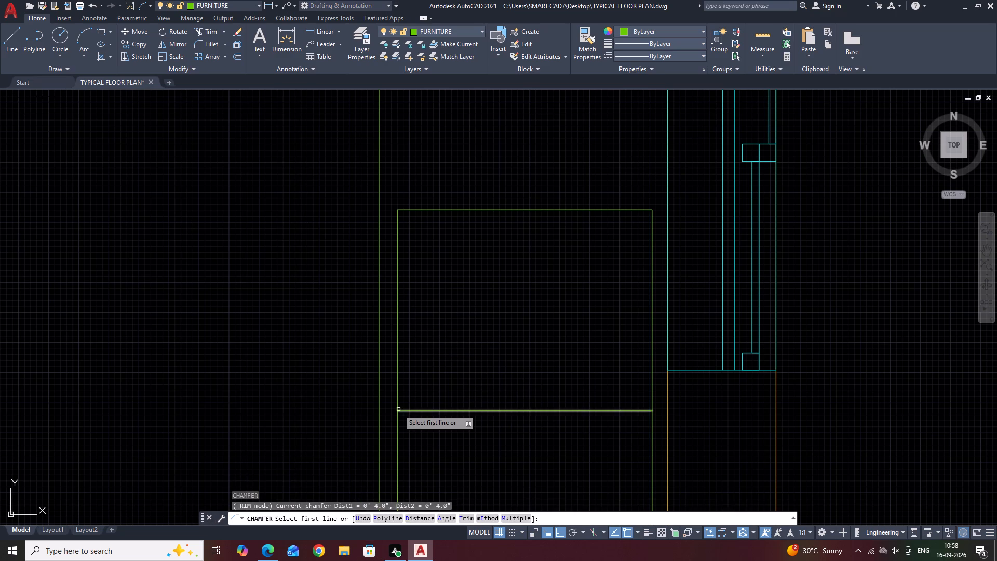
{"action": "type", "text": "d"}
{"action": "key", "text": "space"}
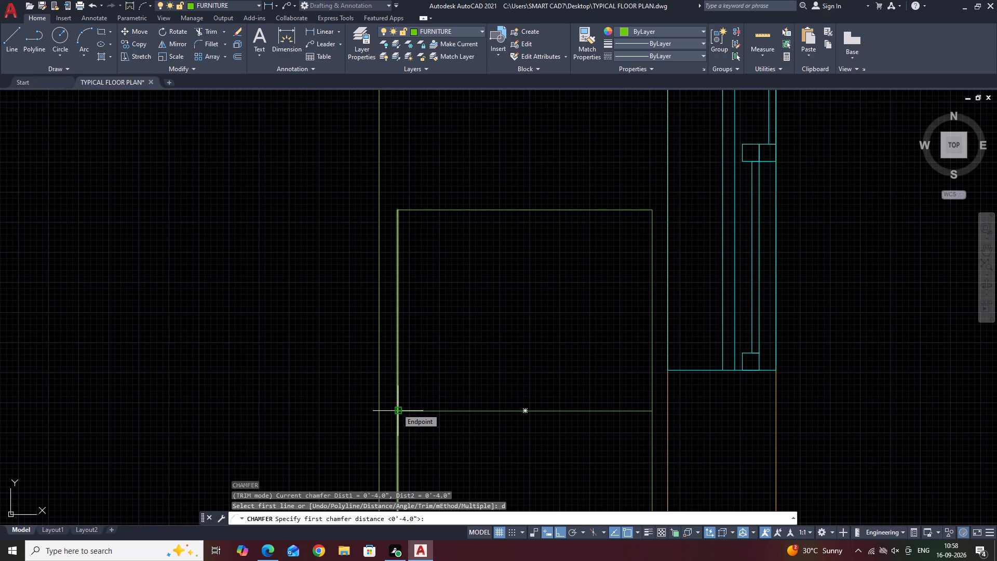
{"action": "type", "text": "2"}
{"action": "key", "text": "space"}
{"action": "key", "text": "2"}
{"action": "key", "text": "space"}
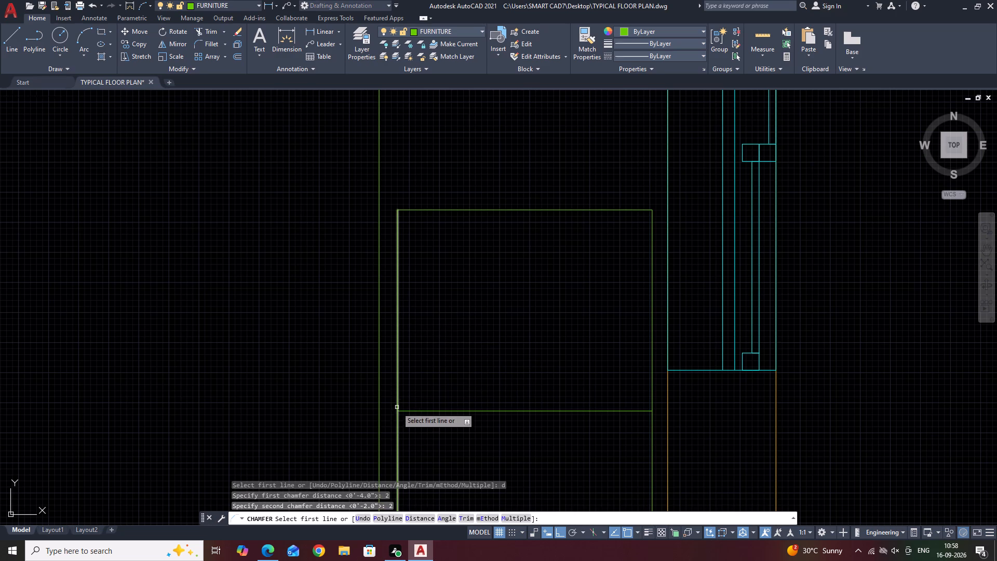
{"action": "left_click", "coordinate": [399, 230]}
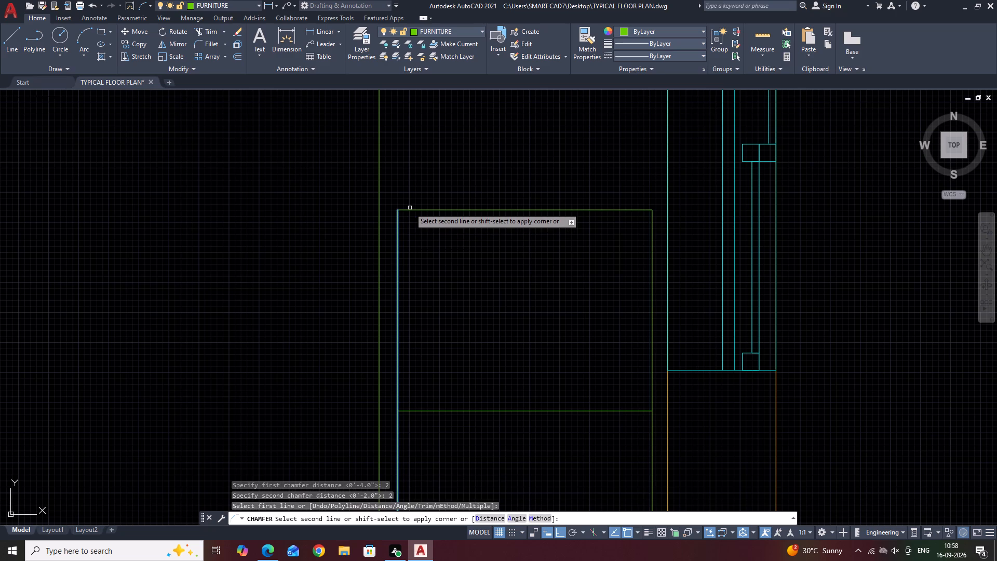
{"action": "left_click", "coordinate": [410, 210]}
Chamfer the sink rectangle's remaining three corners with the same 2" distances.
{"action": "middle_click_drag", "start_coordinate": [503, 216], "coordinate": [449, 252]}
{"action": "key", "text": "space"}
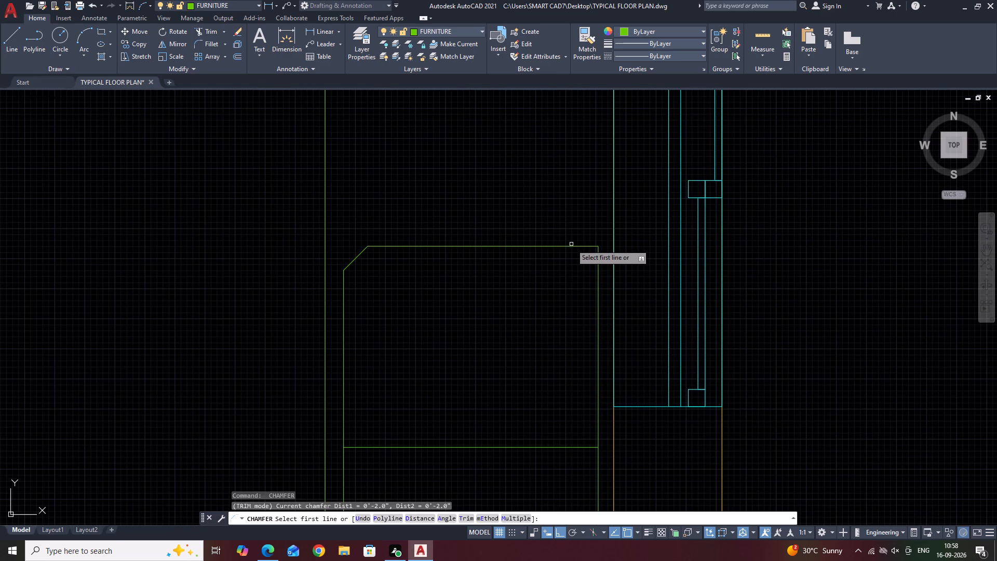
{"action": "double_click", "coordinate": [571, 244]}
{"action": "left_click", "coordinate": [600, 270]}
{"action": "scroll", "coordinate": [564, 228], "scroll_direction": "down", "scroll_amount": 1}
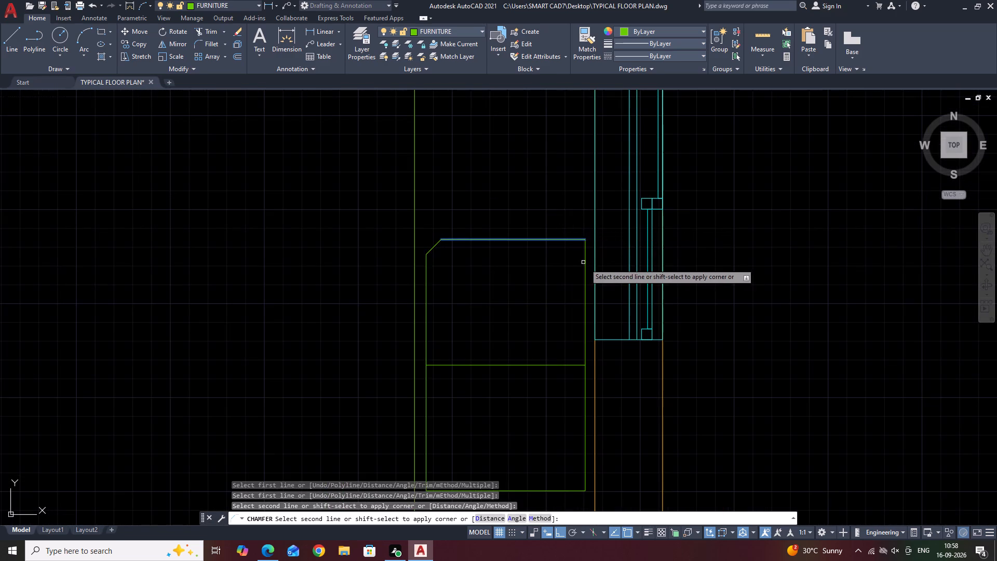
{"action": "left_click", "coordinate": [584, 266]}
{"action": "middle_click_drag", "start_coordinate": [586, 273], "coordinate": [518, 172]}
{"action": "left_click", "coordinate": [517, 180]}
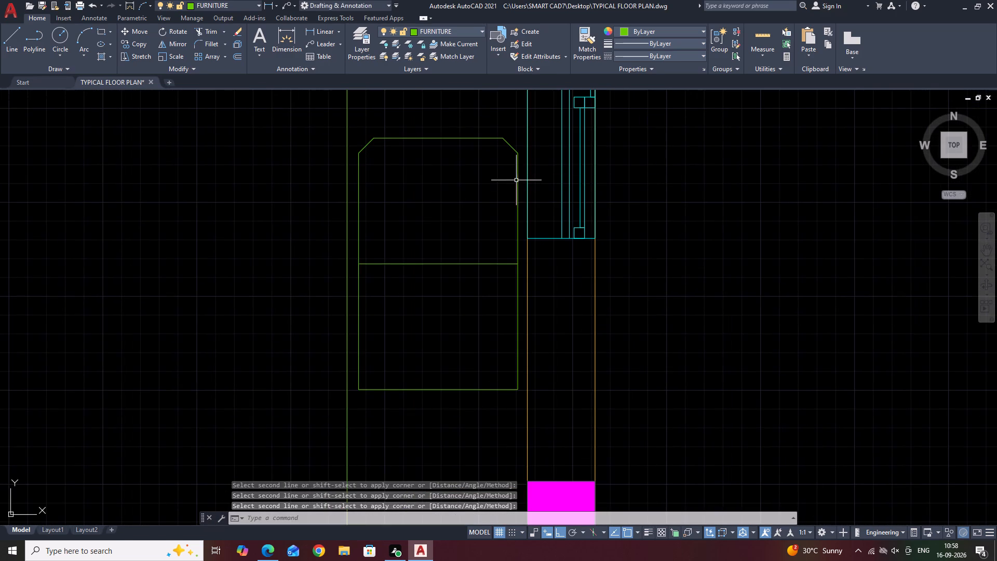
{"action": "key", "text": "space"}
{"action": "left_click", "coordinate": [518, 330]}
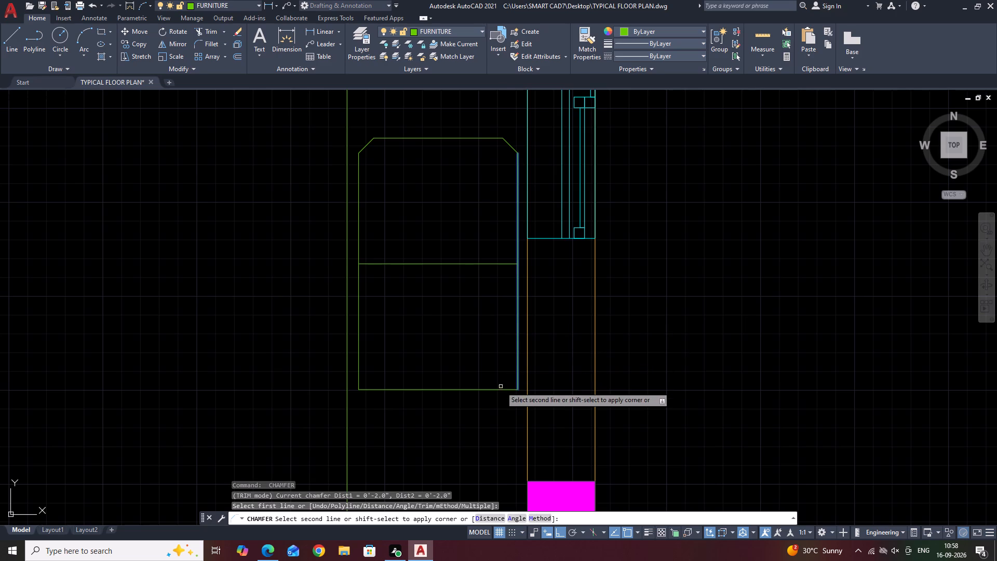
{"action": "left_click", "coordinate": [499, 391]}
{"action": "key", "text": "space"}
{"action": "left_click", "coordinate": [404, 391]}
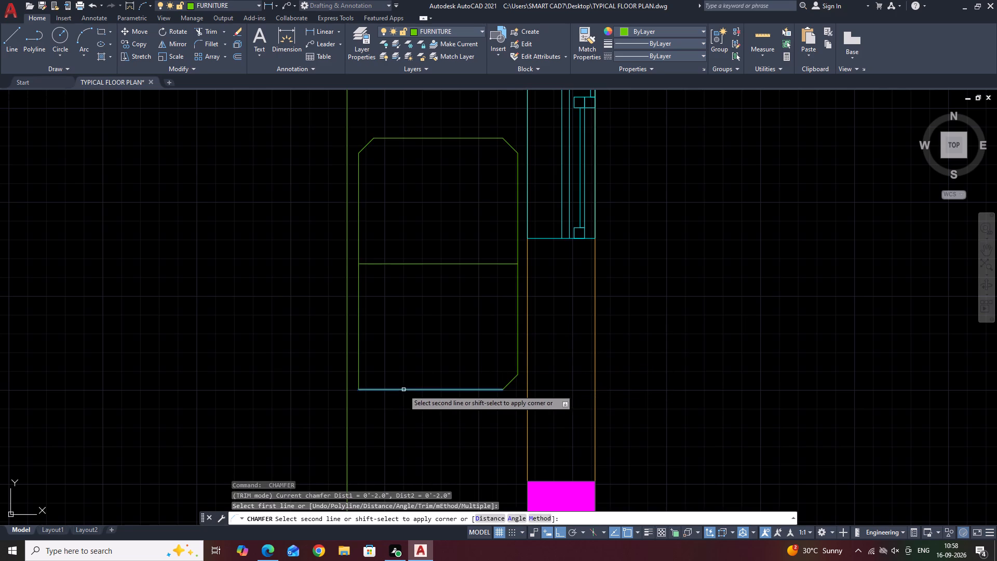
{"action": "left_click", "coordinate": [359, 374]}
{"action": "key", "text": "Escape"}
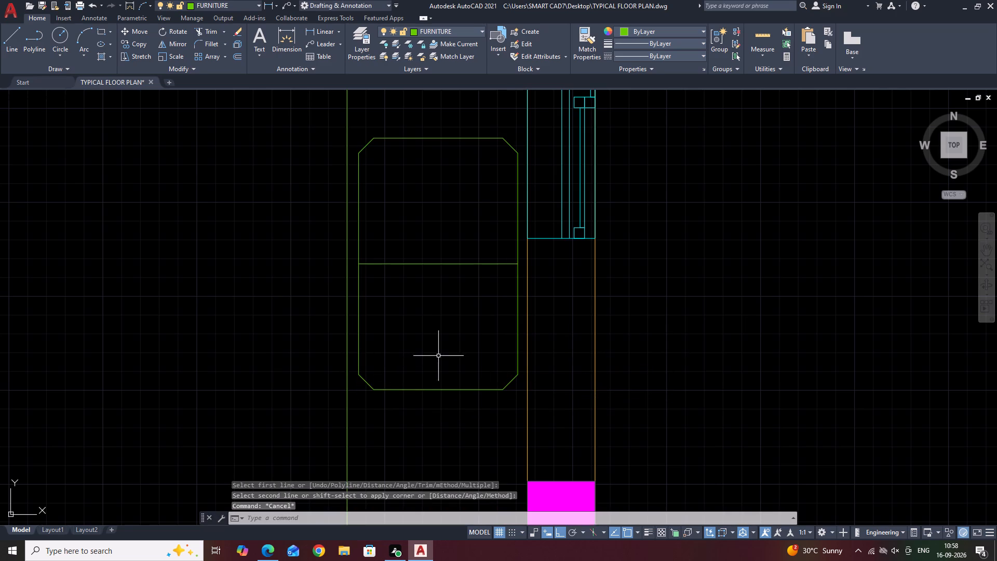
Erase the horizontal dividing line across the middle of the sink outline.
{"action": "middle_click_drag", "start_coordinate": [460, 388], "coordinate": [611, 542]}
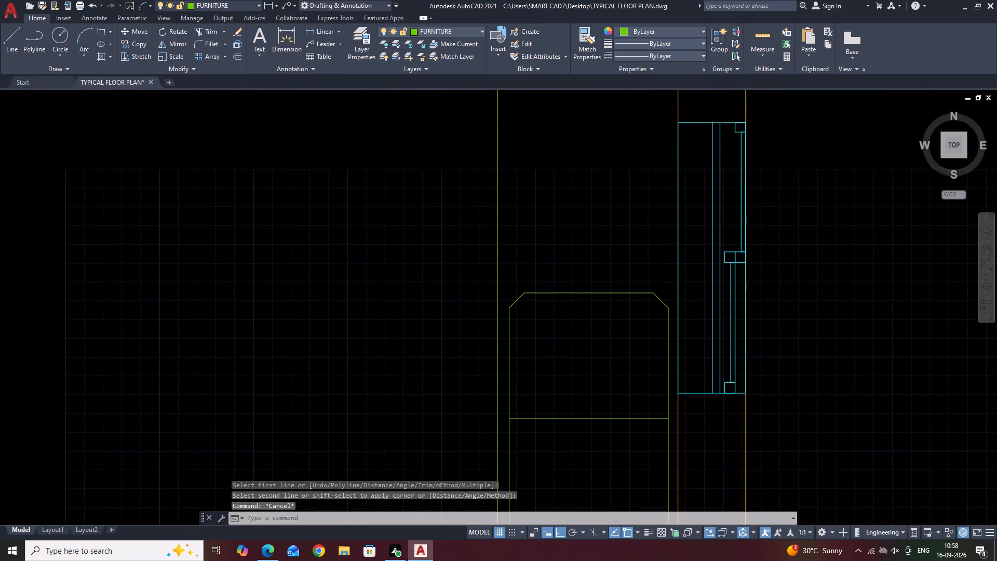
{"action": "middle_click_drag", "start_coordinate": [611, 542], "coordinate": [552, 413]}
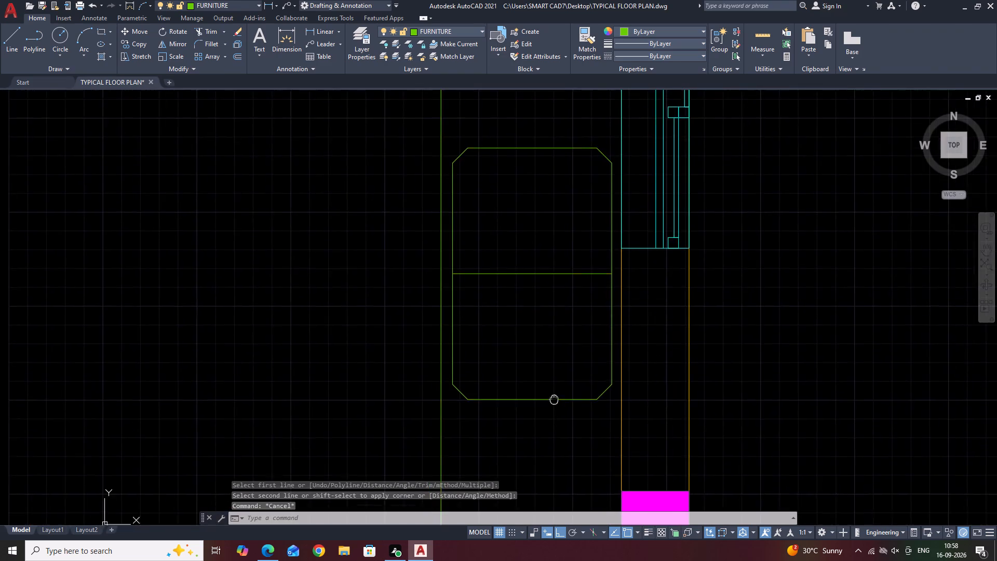
{"action": "middle_click_drag", "start_coordinate": [552, 413], "coordinate": [548, 463]}
{"action": "left_click", "coordinate": [548, 323]}
{"action": "left_click_drag", "start_coordinate": [526, 360], "coordinate": [523, 370]}
{"action": "key", "text": "Delete"}
Stretch the lower end of the chamfered sink outline upward by about 1'-5" to shorten the bowl.
{"action": "scroll", "coordinate": [531, 396], "scroll_direction": "down", "scroll_amount": 1}
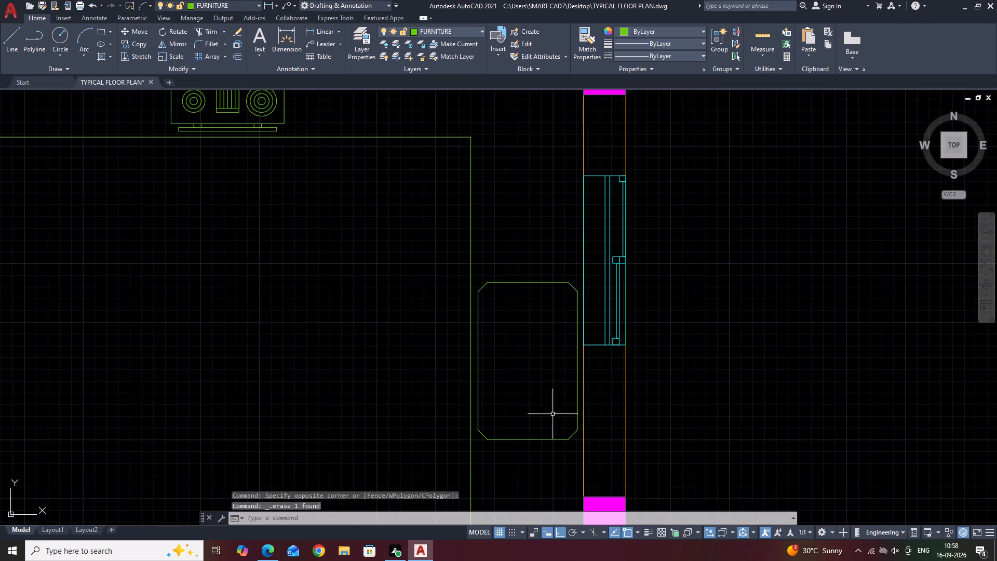
{"action": "scroll", "coordinate": [567, 438], "scroll_direction": "up", "scroll_amount": 2}
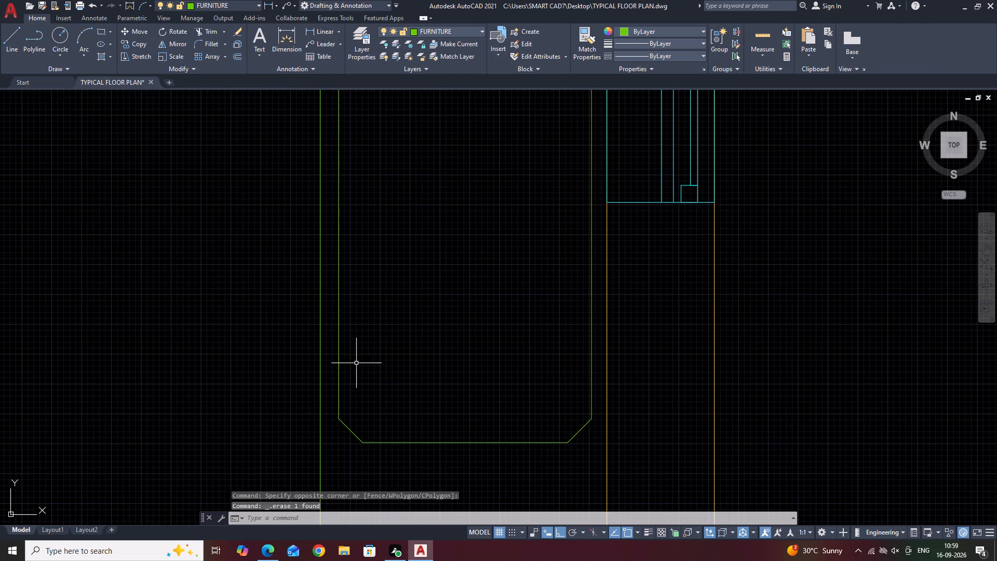
{"action": "left_click", "coordinate": [330, 328]}
{"action": "key", "text": "Escape"}
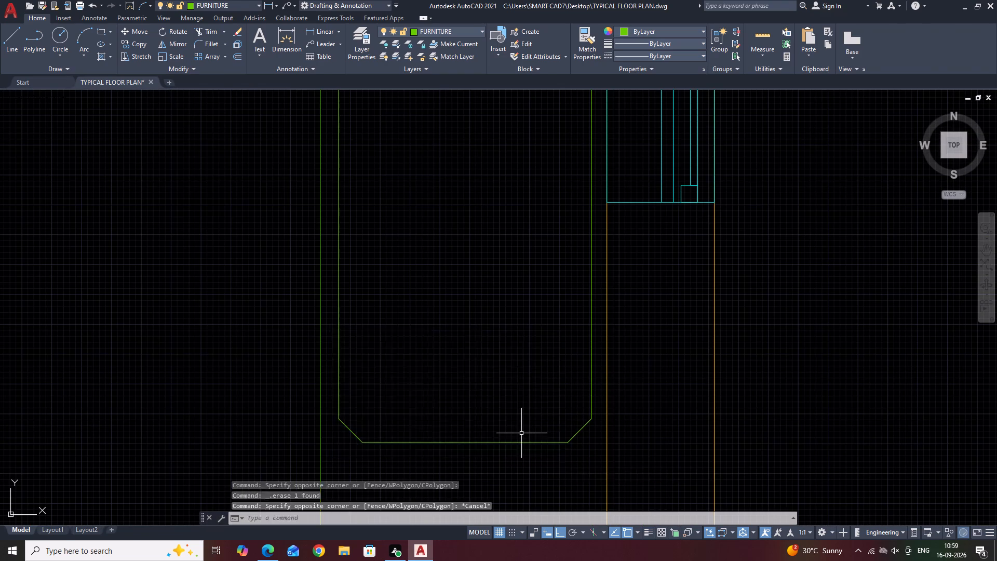
{"action": "left_click", "coordinate": [600, 304]}
{"action": "scroll", "coordinate": [592, 451], "scroll_direction": "down", "scroll_amount": 3}
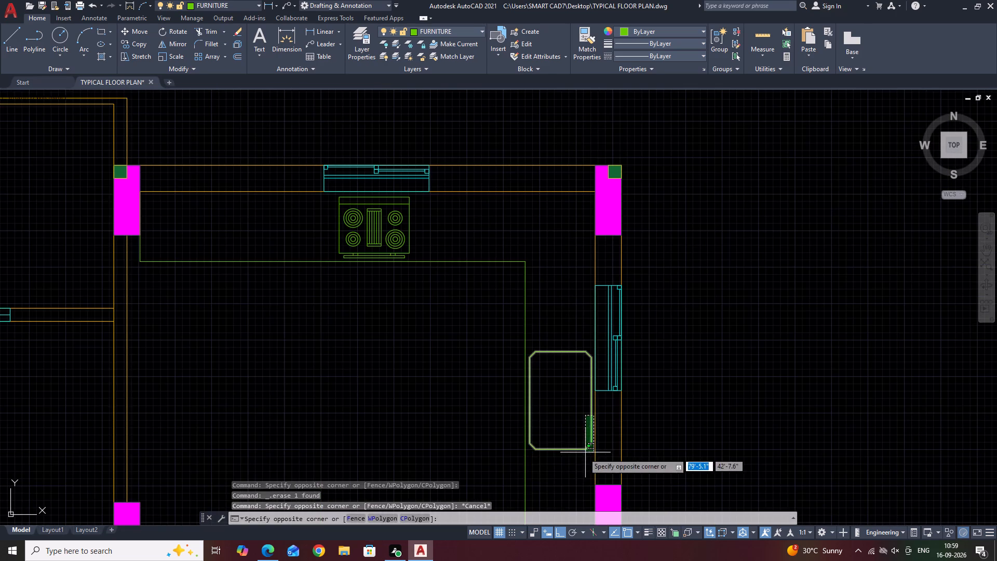
{"action": "scroll", "coordinate": [545, 471], "scroll_direction": "up", "scroll_amount": 2}
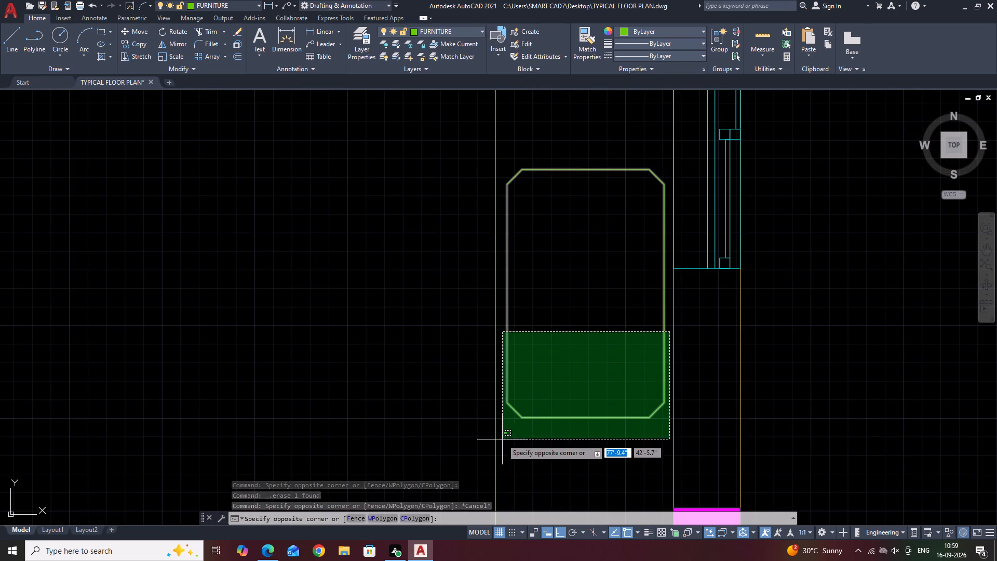
{"action": "left_click", "coordinate": [502, 439]}
{"action": "middle_click_drag", "start_coordinate": [541, 402], "coordinate": [470, 424]}
{"action": "type", "text": "s"}
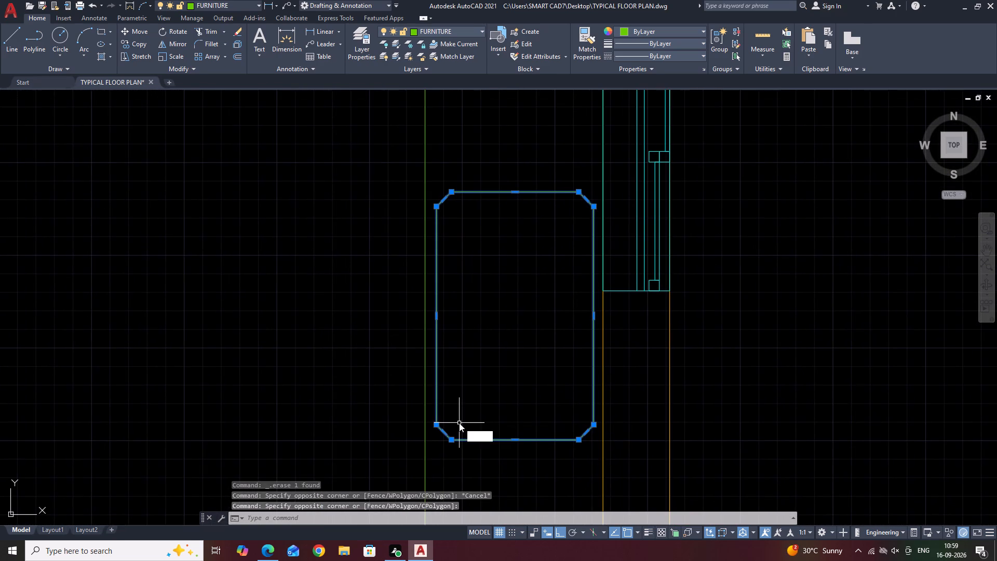
{"action": "key", "text": "space"}
{"action": "left_click", "coordinate": [516, 440]}
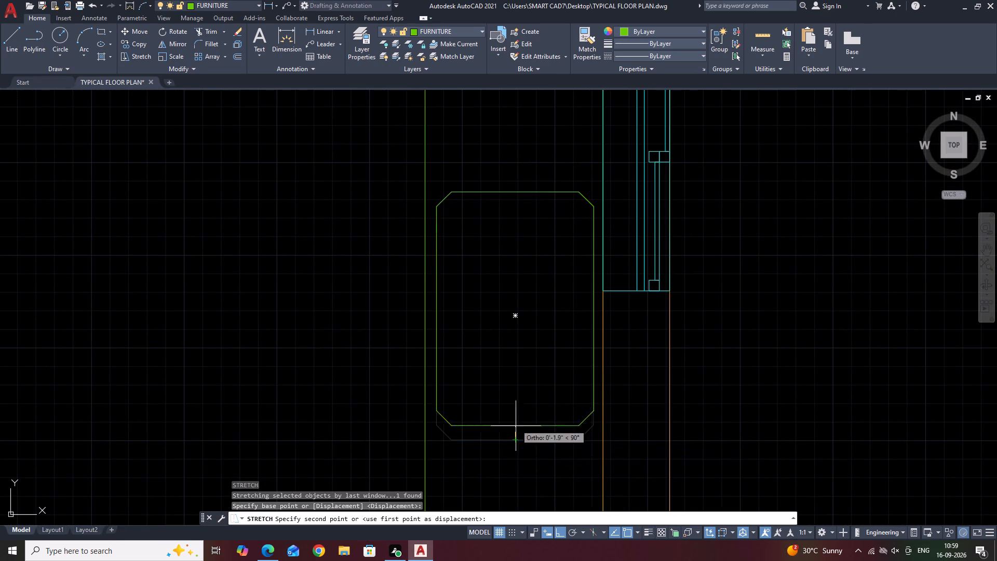
{"action": "left_click", "coordinate": [502, 317]}
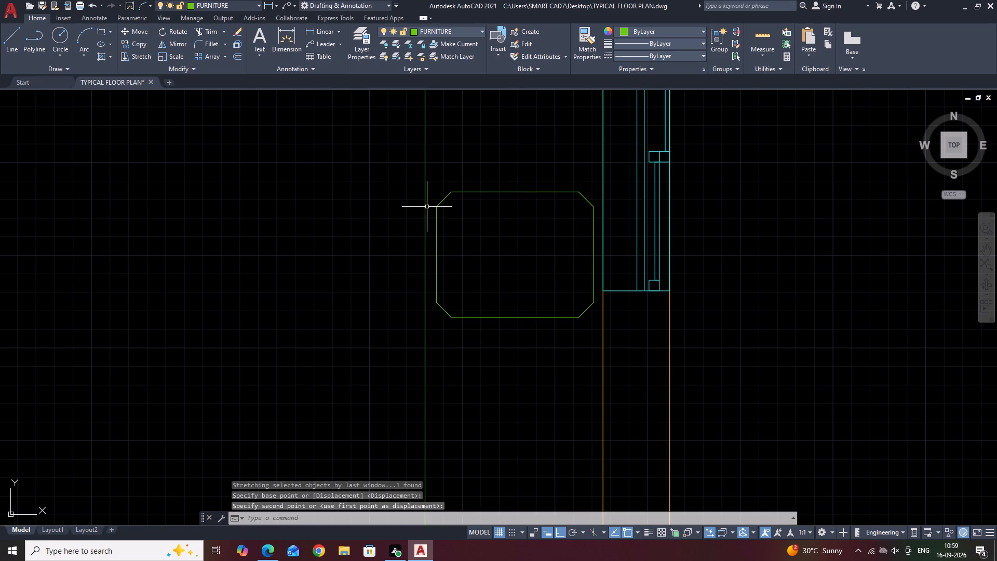
Draw a rectangle about 2'-8" tall around the sink bowl, spanning from the counter line to the wall and extending below the bowl.
{"action": "key", "text": "r"}
{"action": "key", "text": "e"}
{"action": "key", "text": "c"}
{"action": "key", "text": "space"}
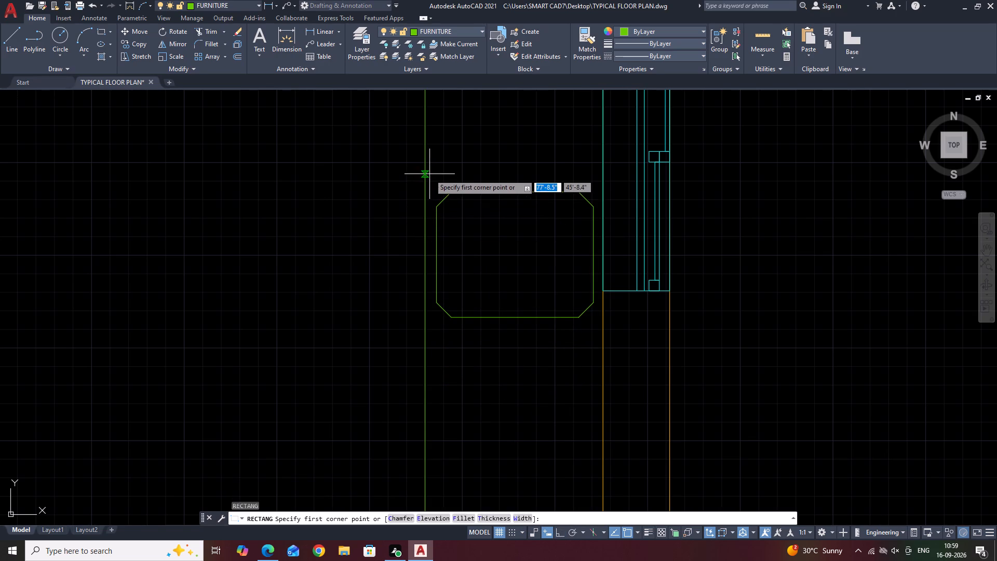
{"action": "left_click", "coordinate": [429, 174]}
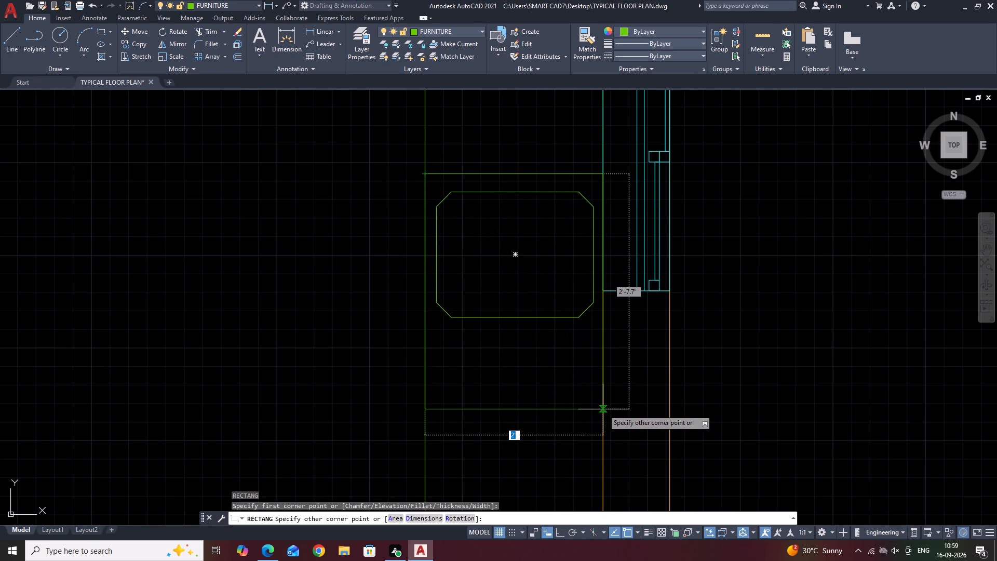
{"action": "left_click", "coordinate": [603, 409]}
{"action": "middle_click_drag", "start_coordinate": [509, 262], "coordinate": [516, 304]}
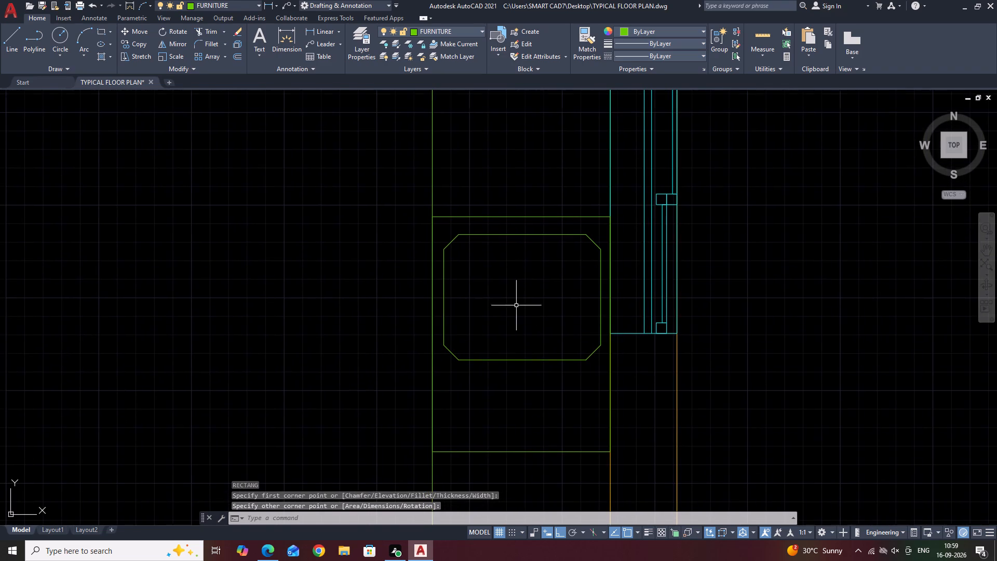
{"action": "middle_click_drag", "start_coordinate": [594, 397], "coordinate": [592, 411]}
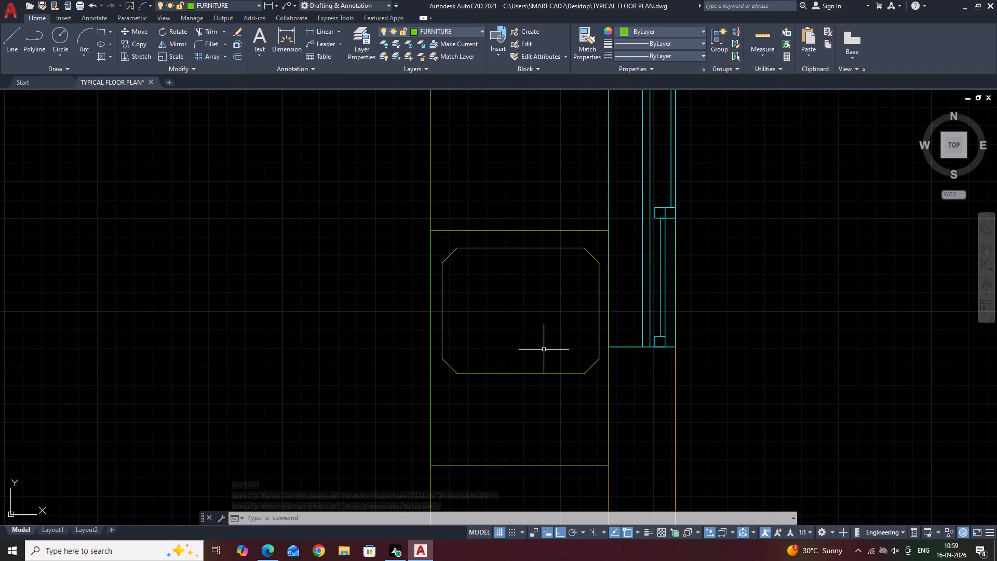
Stretch the bottom edge of the outer sink rectangle farther down along the counter.
{"action": "scroll", "coordinate": [544, 349], "scroll_direction": "down", "scroll_amount": 1}
{"action": "middle_click", "coordinate": [547, 376]}
{"action": "middle_click_drag", "start_coordinate": [554, 459], "coordinate": [502, 339]}
{"action": "left_click", "coordinate": [482, 304]}
{"action": "left_click", "coordinate": [476, 318]}
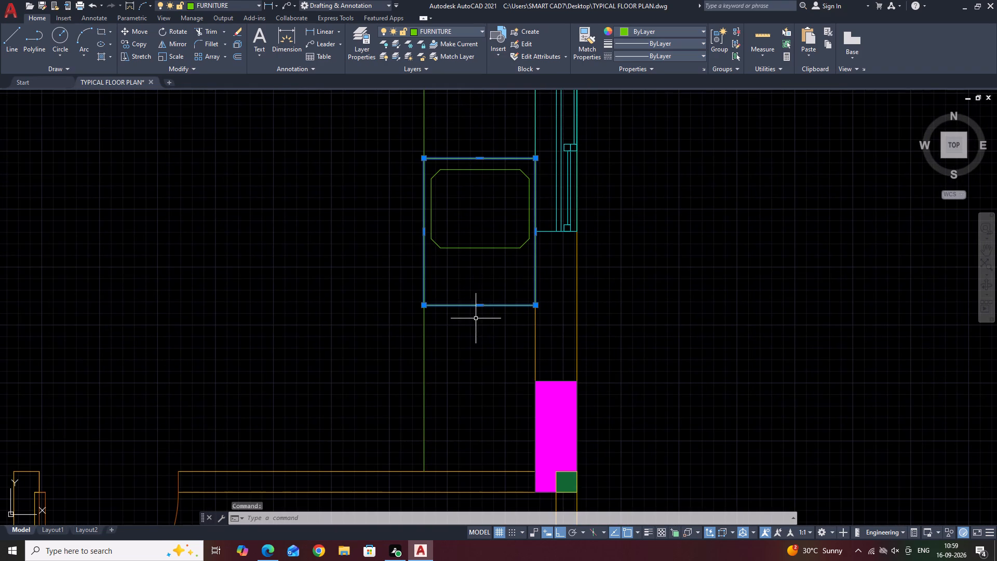
{"action": "left_click", "coordinate": [475, 302]}
{"action": "left_click", "coordinate": [478, 304]}
{"action": "left_click", "coordinate": [484, 339]}
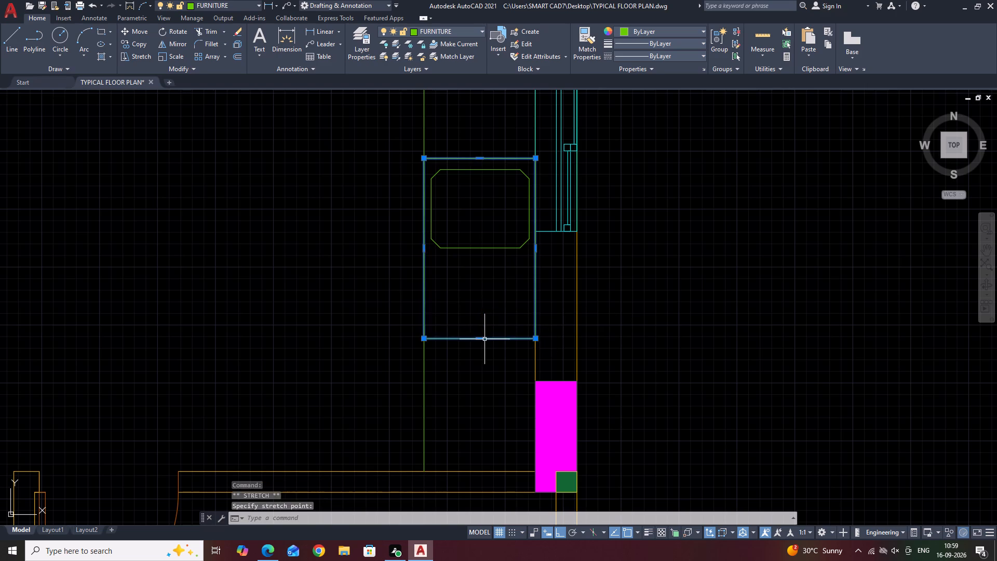
{"action": "key", "text": "Escape"}
Draw a narrow upright strip rectangle about 1'-5" tall below the sink bowl, just inside the outer rectangle's left edge.
{"action": "middle_click_drag", "start_coordinate": [495, 285], "coordinate": [524, 411]}
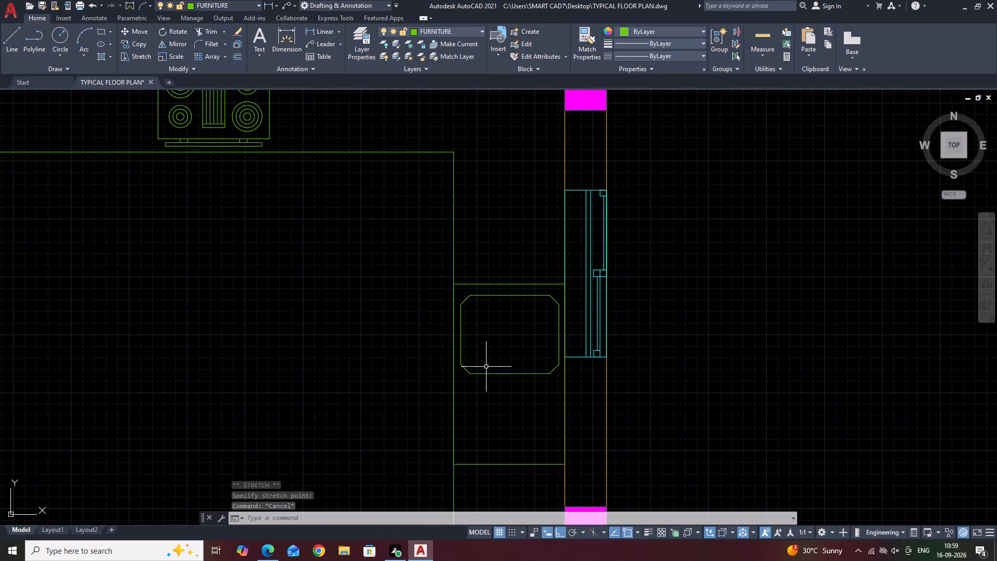
{"action": "middle_click_drag", "start_coordinate": [491, 460], "coordinate": [491, 400]}
{"action": "type", "text": "re"}
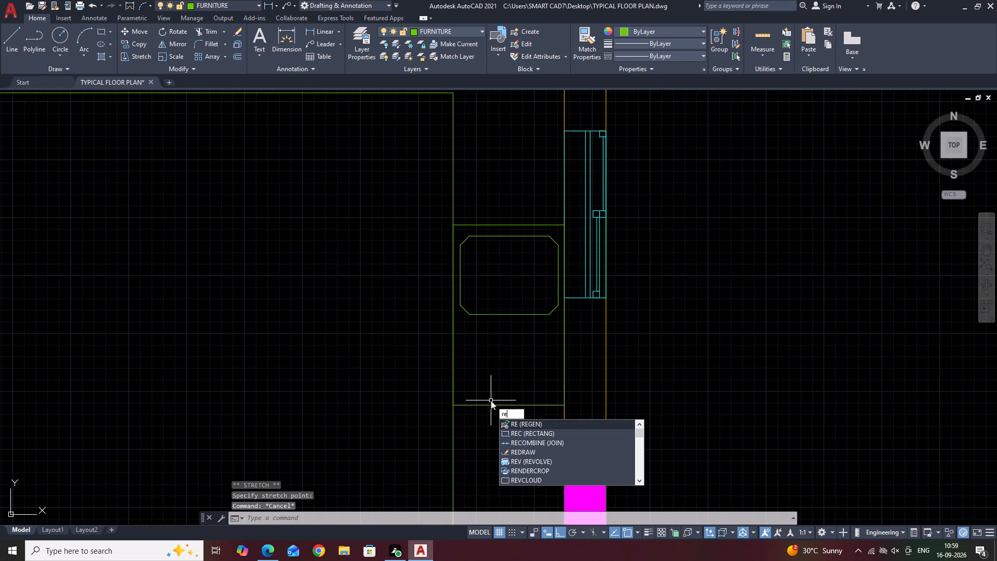
{"action": "key", "text": "c"}
{"action": "key", "text": "space"}
{"action": "scroll", "coordinate": [455, 330], "scroll_direction": "up", "scroll_amount": 2}
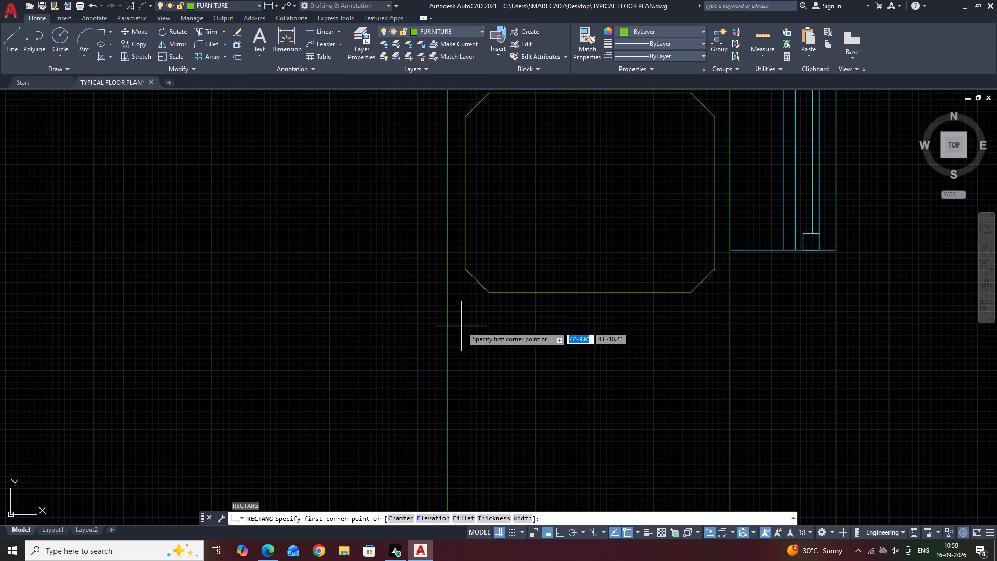
{"action": "left_click", "coordinate": [459, 320]}
{"action": "scroll", "coordinate": [494, 404], "scroll_direction": "down", "scroll_amount": 2}
{"action": "scroll", "coordinate": [491, 449], "scroll_direction": "up", "scroll_amount": 1}
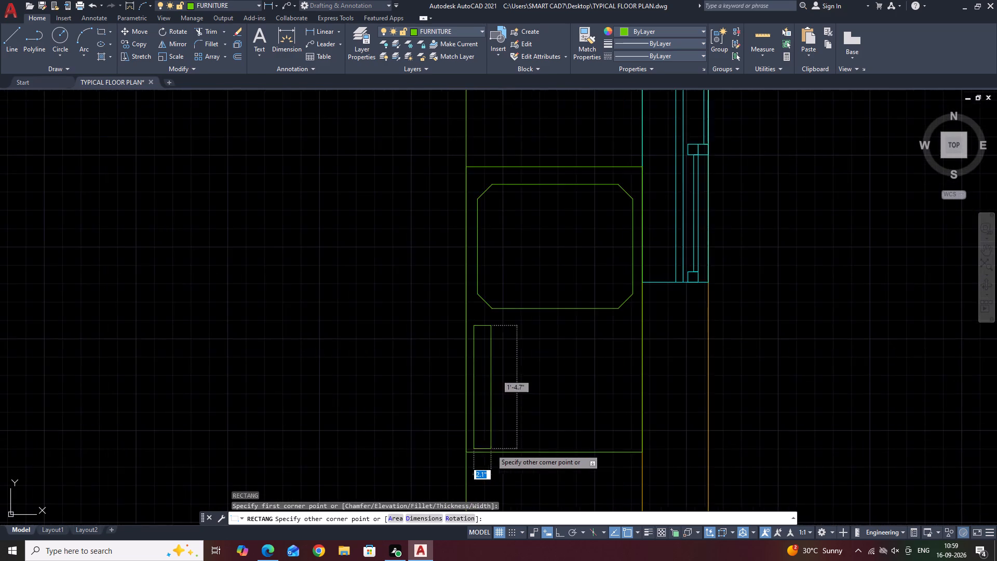
{"action": "scroll", "coordinate": [488, 448], "scroll_direction": "up", "scroll_amount": 2}
{"action": "left_click", "coordinate": [464, 447]}
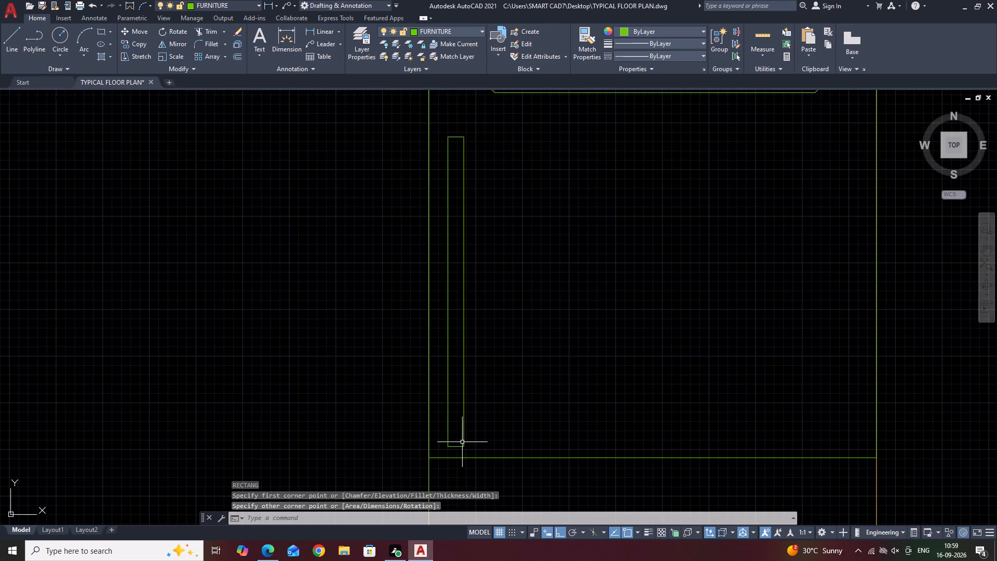
Move the narrow strip slightly left, closer to the outer sink rectangle's left edge.
{"action": "left_click", "coordinate": [466, 403]}
{"action": "left_click", "coordinate": [460, 415]}
{"action": "middle_click_drag", "start_coordinate": [473, 428], "coordinate": [482, 469]}
{"action": "type", "text": "m"}
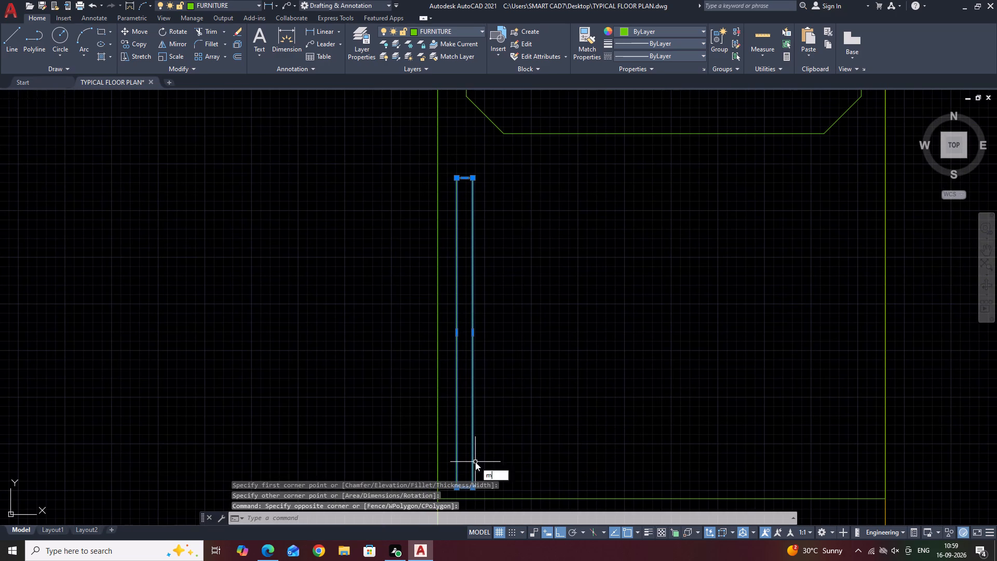
{"action": "key", "text": "space"}
{"action": "left_click", "coordinate": [540, 453]}
{"action": "left_click", "coordinate": [532, 455]}
Copy the narrow strip as a fitted array of 10 items spanning about 1'-10" across the drainboard to the wall side.
{"action": "left_click", "coordinate": [491, 433]}
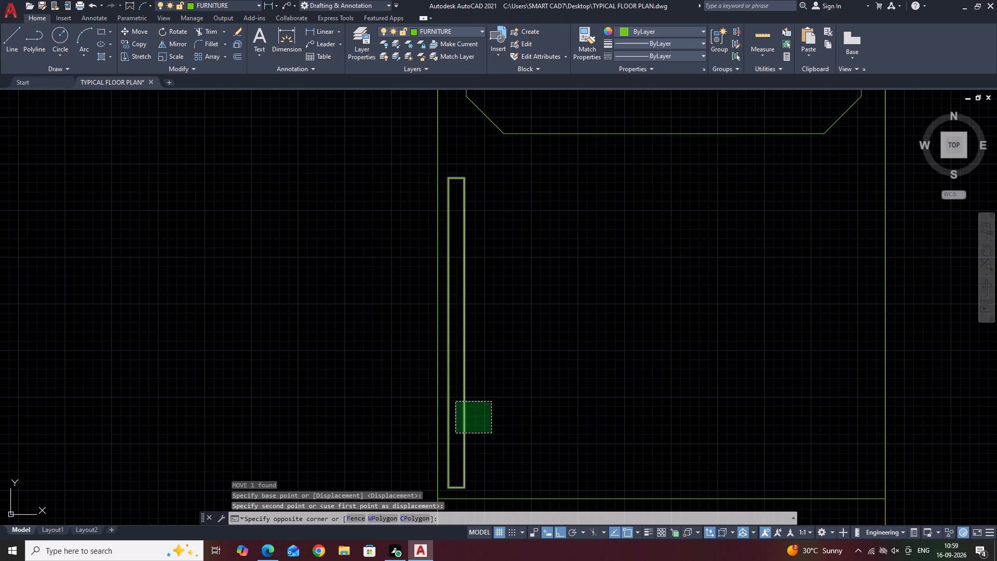
{"action": "left_click", "coordinate": [455, 402]}
{"action": "middle_click_drag", "start_coordinate": [527, 403], "coordinate": [463, 416]}
{"action": "key", "text": "c"}
{"action": "type", "text": "o"}
{"action": "key", "text": "space"}
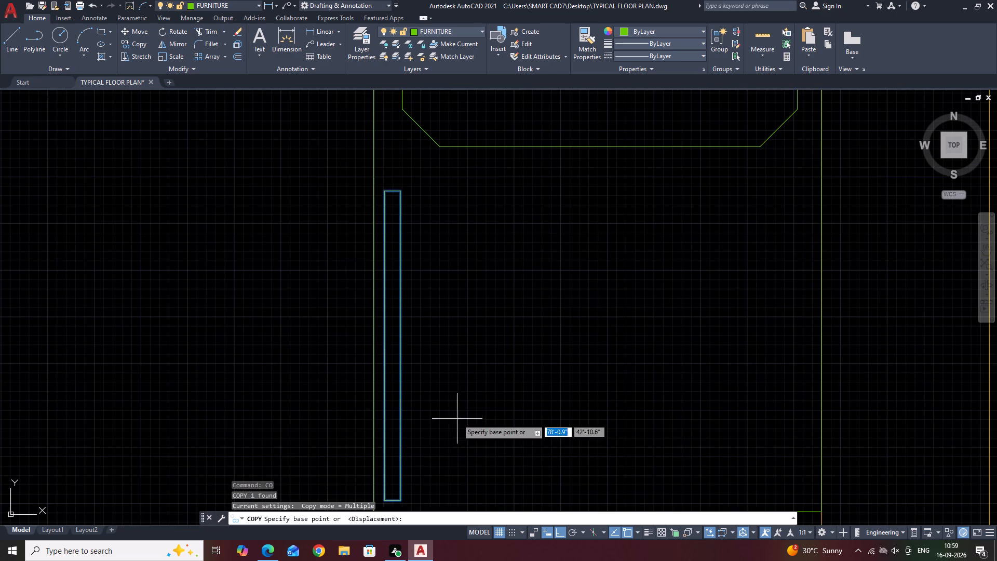
{"action": "scroll", "coordinate": [444, 384], "scroll_direction": "down", "scroll_amount": 2}
{"action": "scroll", "coordinate": [423, 438], "scroll_direction": "up", "scroll_amount": 2}
{"action": "left_click", "coordinate": [411, 420]}
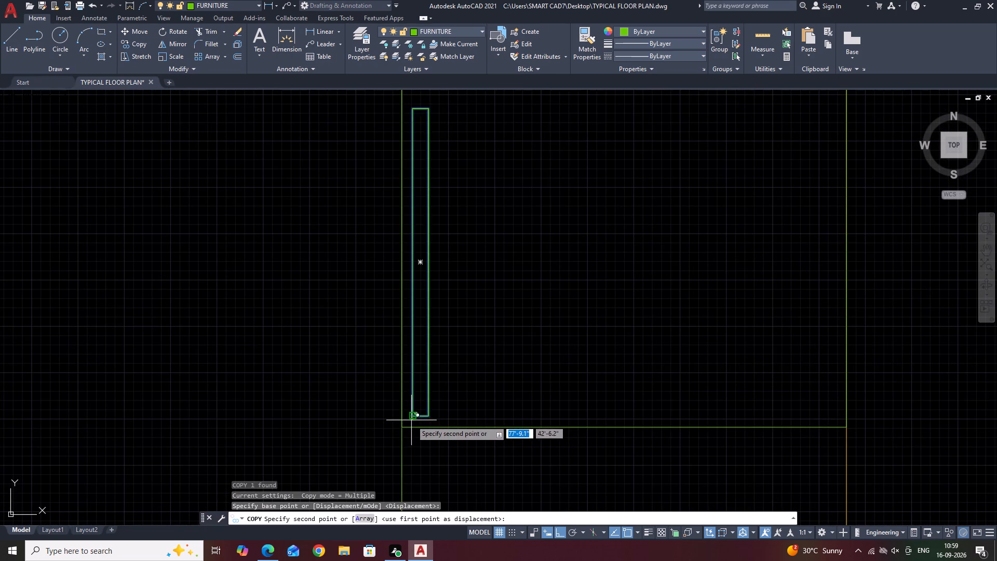
{"action": "key", "text": "a"}
{"action": "type", "text": "r 10"}
{"action": "key", "text": "space"}
{"action": "scroll", "coordinate": [454, 393], "scroll_direction": "down", "scroll_amount": 3}
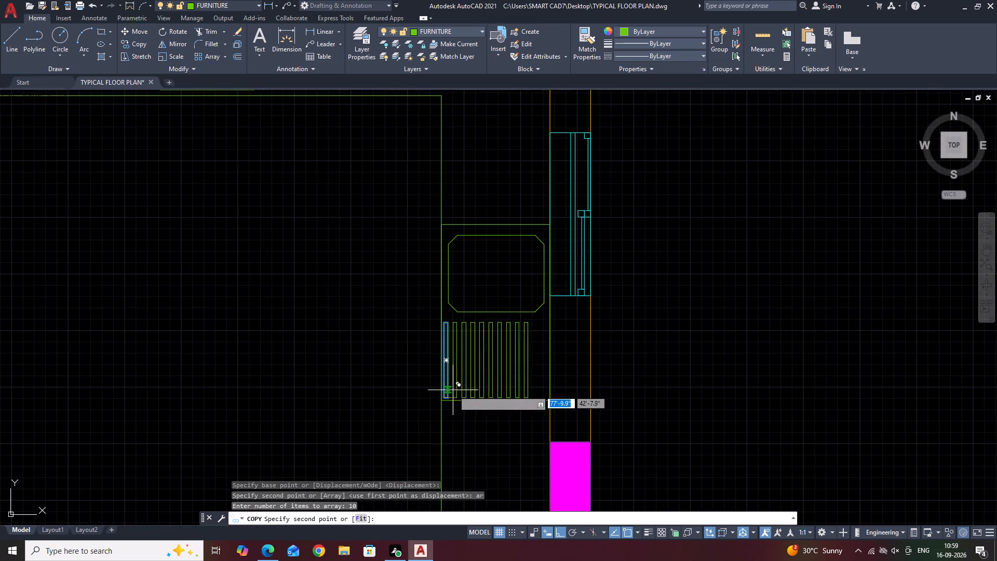
{"action": "left_click", "coordinate": [361, 519]}
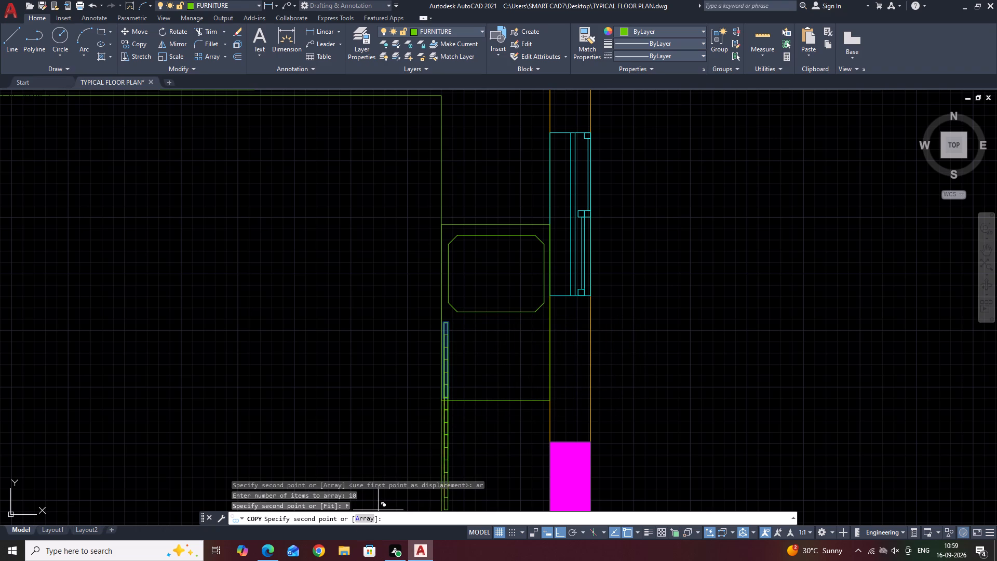
{"action": "scroll", "coordinate": [534, 397], "scroll_direction": "up", "scroll_amount": 2}
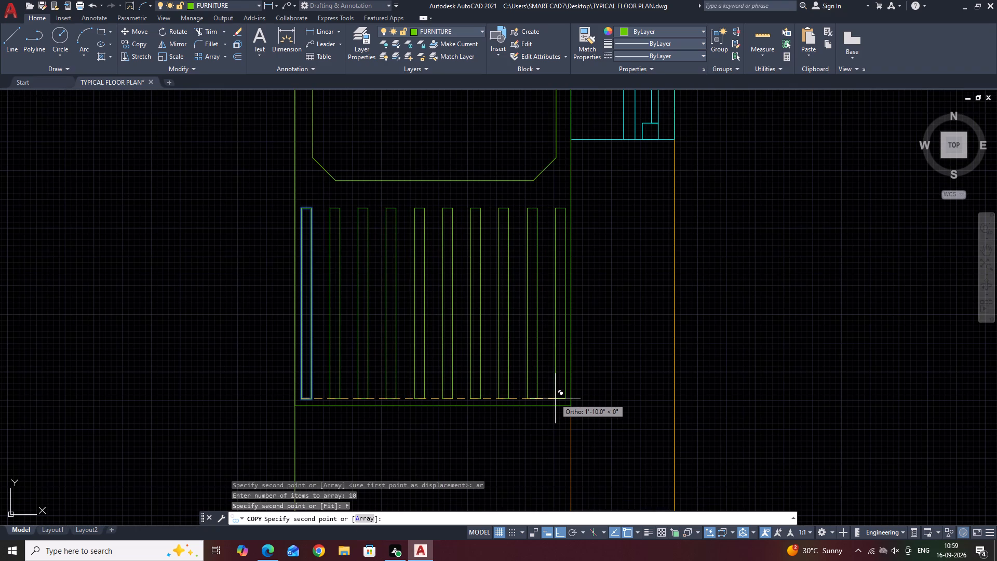
{"action": "left_click", "coordinate": [555, 398]}
{"action": "key", "text": "Escape"}
Draw a small drain circle at the centre of the sink bowl.
{"action": "scroll", "coordinate": [573, 341], "scroll_direction": "down", "scroll_amount": 3}
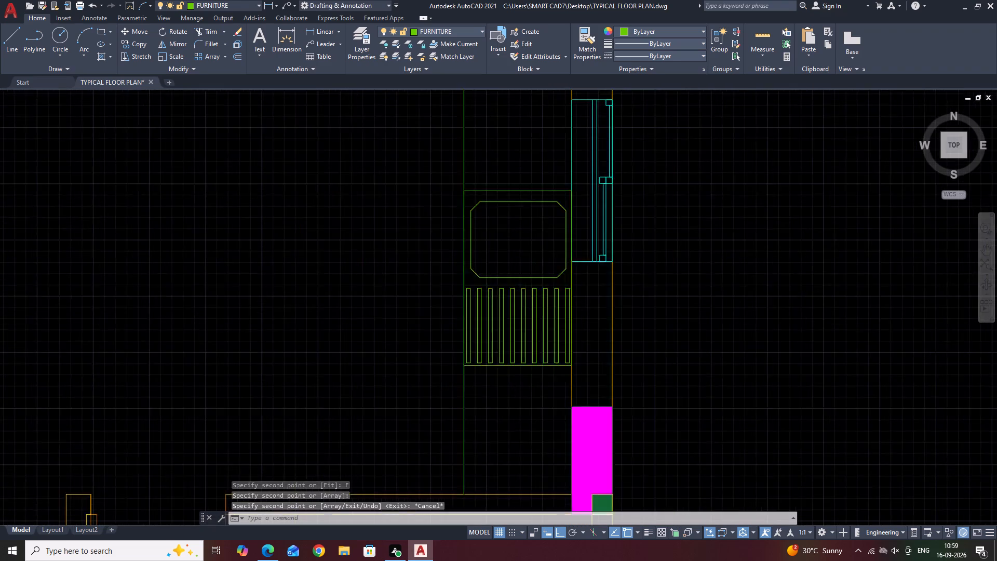
{"action": "middle_click_drag", "start_coordinate": [620, 249], "coordinate": [604, 384]}
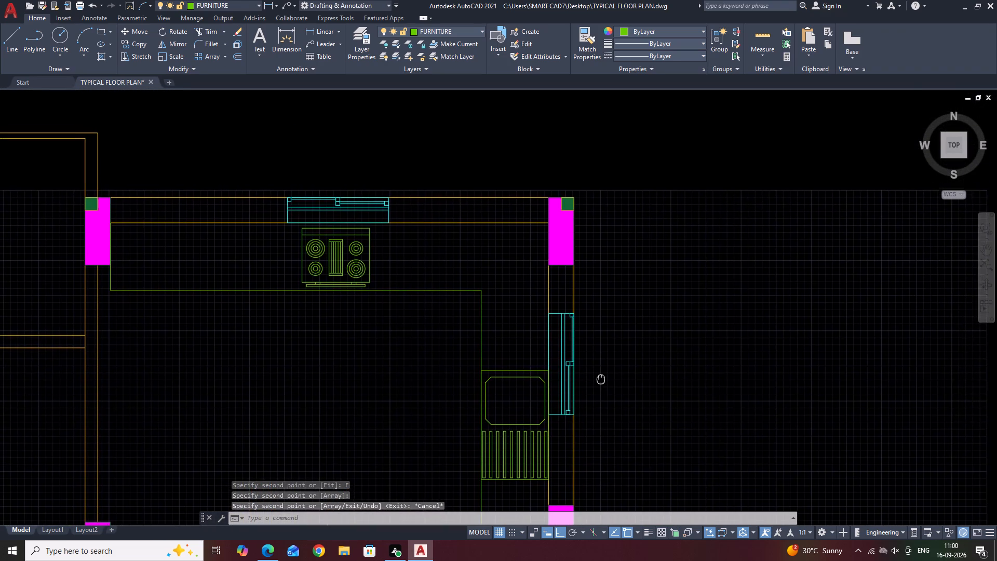
{"action": "middle_click_drag", "start_coordinate": [604, 384], "coordinate": [623, 403]}
{"action": "key", "text": "c"}
{"action": "key", "text": "space"}
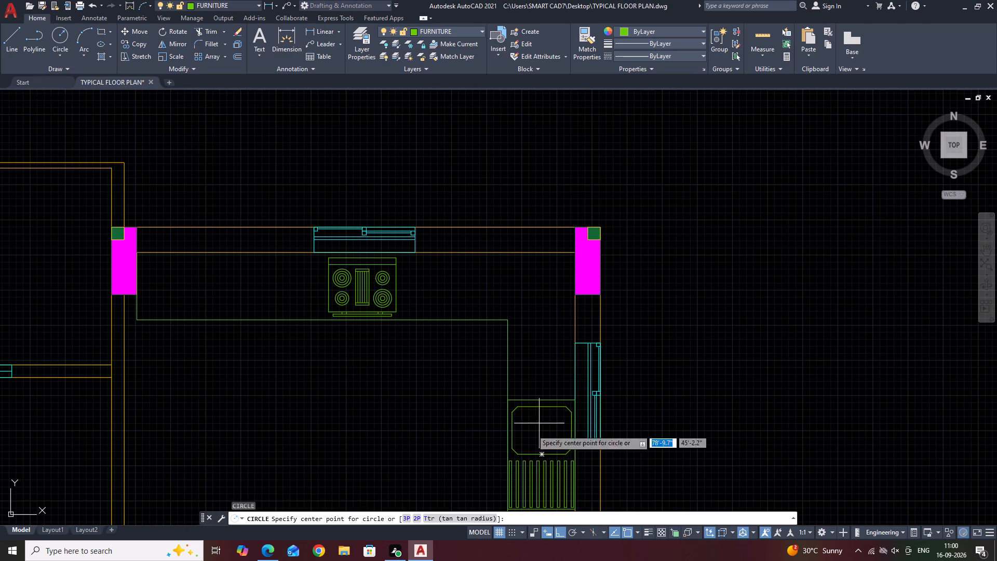
{"action": "middle_click_drag", "start_coordinate": [573, 469], "coordinate": [520, 347]}
{"action": "scroll", "coordinate": [490, 302], "scroll_direction": "up", "scroll_amount": 2}
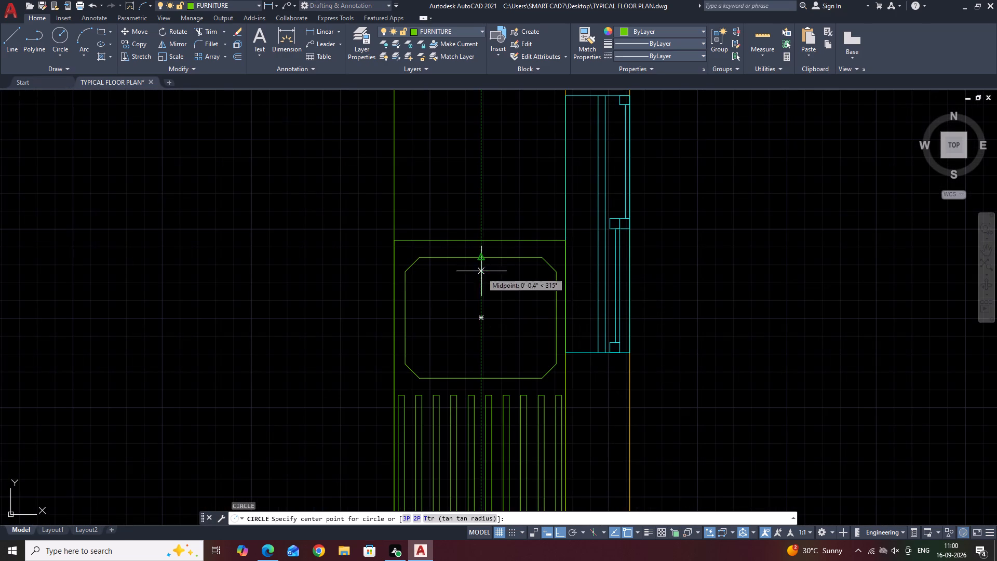
{"action": "left_click", "coordinate": [483, 318]}
{"action": "left_click", "coordinate": [488, 316]}
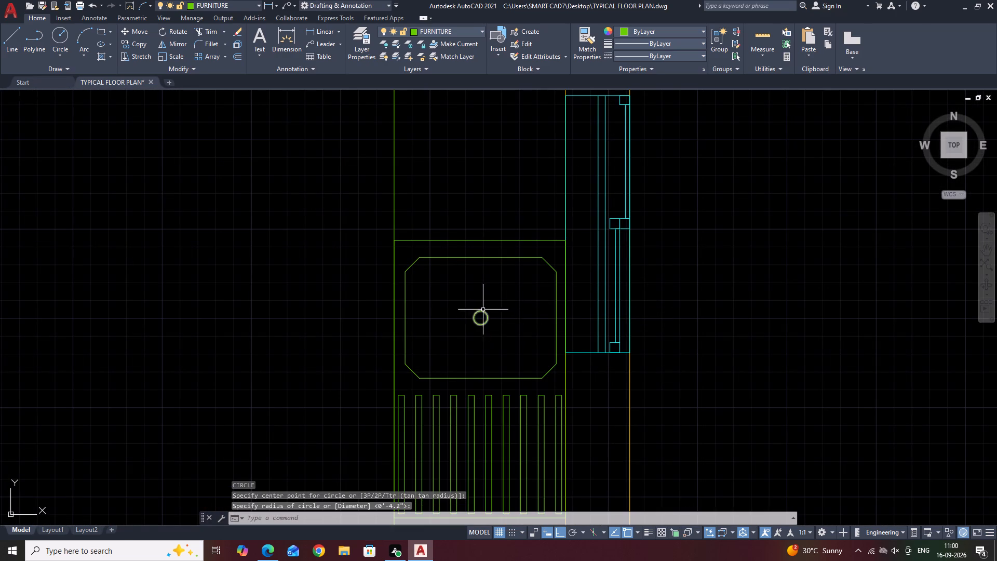
{"action": "scroll", "coordinate": [482, 306], "scroll_direction": "down", "scroll_amount": 2}
{"action": "middle_click_drag", "start_coordinate": [638, 352], "coordinate": [614, 300]}
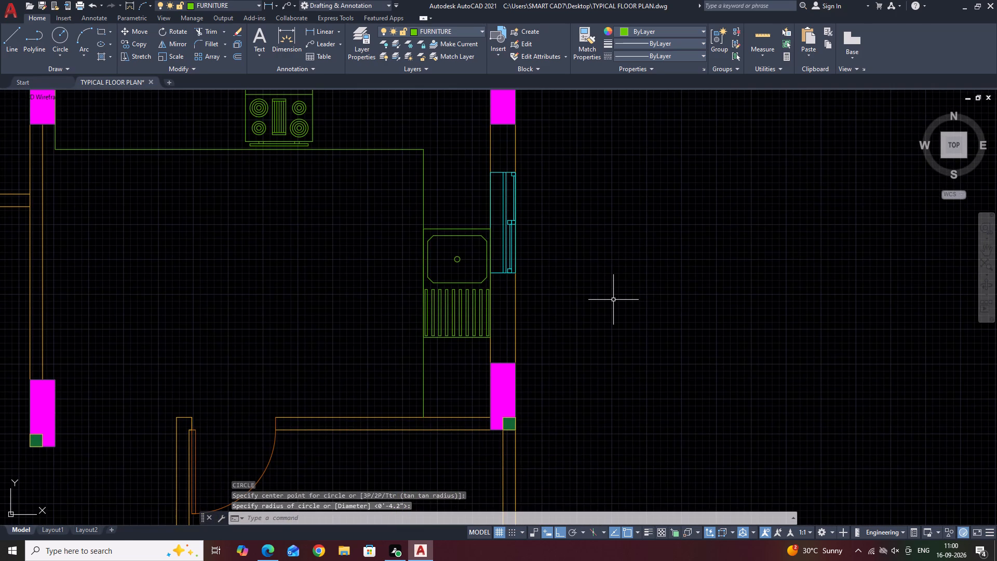
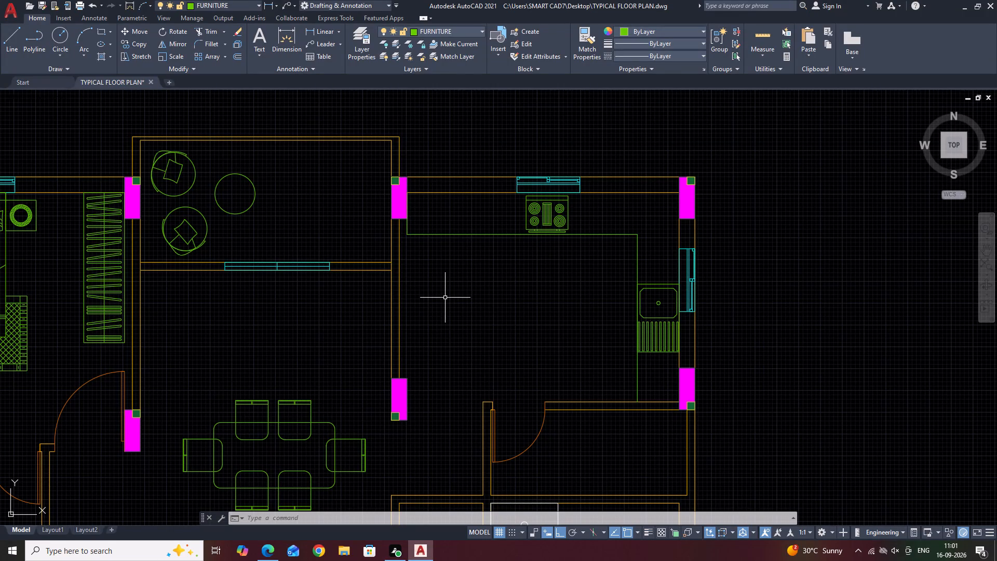
Look over the whole floor plan, from the kitchen down to the hall beside the entrance door.
{"action": "middle_click_drag", "start_coordinate": [526, 329], "coordinate": [484, 305]}
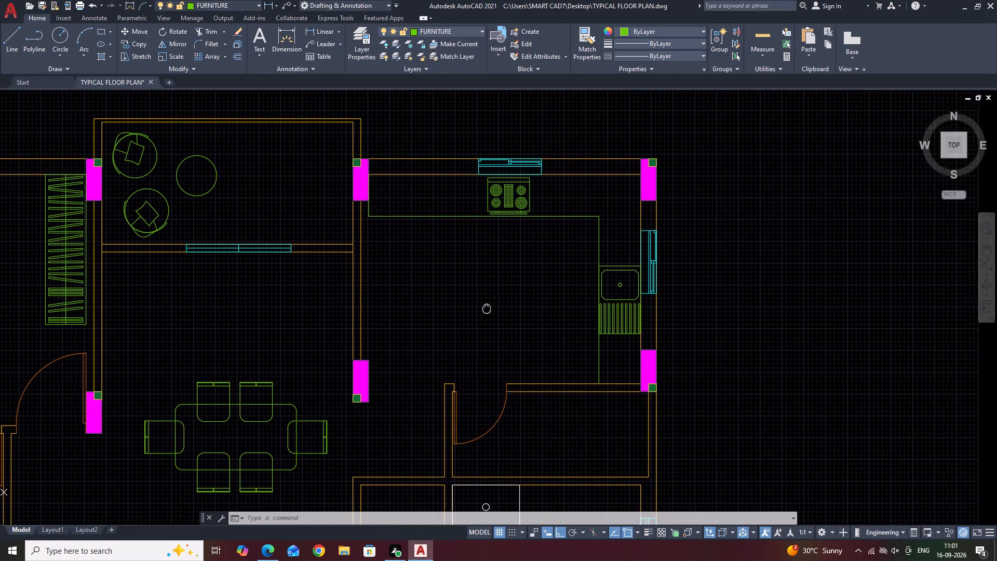
{"action": "middle_click_drag", "start_coordinate": [484, 305], "coordinate": [477, 290]}
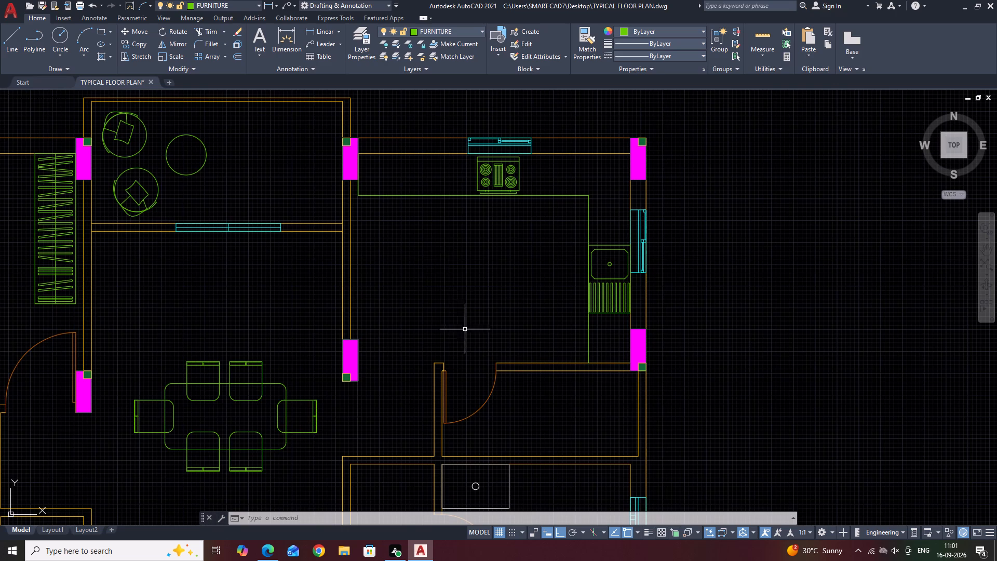
{"action": "scroll", "coordinate": [465, 324], "scroll_direction": "down", "scroll_amount": 2}
{"action": "middle_click_drag", "start_coordinate": [674, 346], "coordinate": [607, 274]}
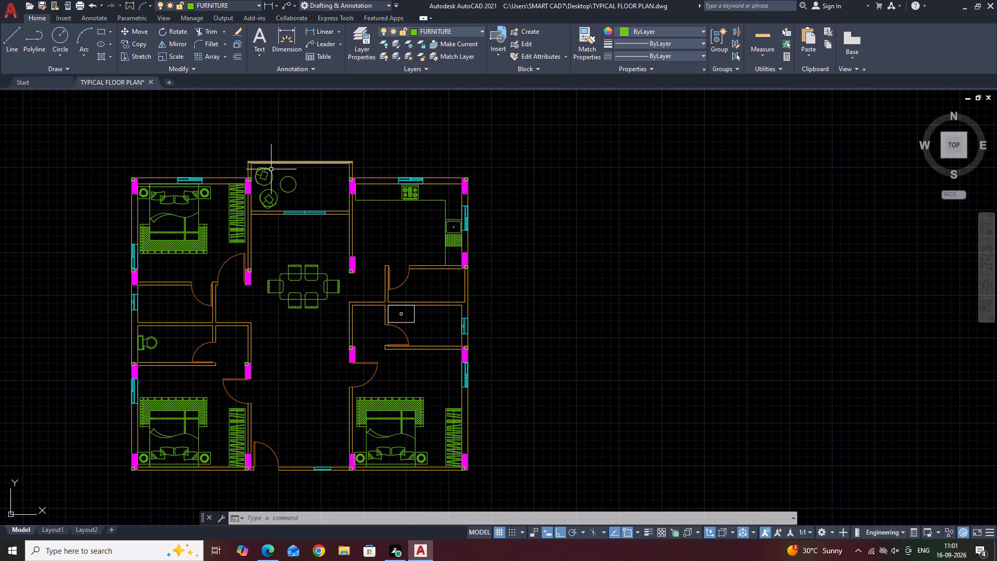
{"action": "middle_click_drag", "start_coordinate": [320, 150], "coordinate": [366, 214]}
{"action": "middle_click_drag", "start_coordinate": [611, 345], "coordinate": [608, 280]}
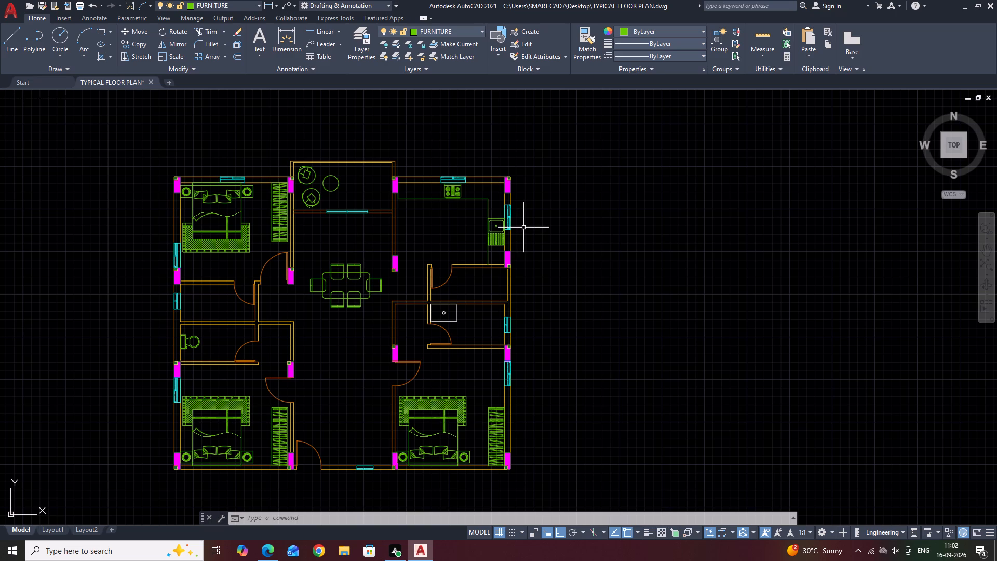
{"action": "middle_click_drag", "start_coordinate": [566, 266], "coordinate": [563, 218]}
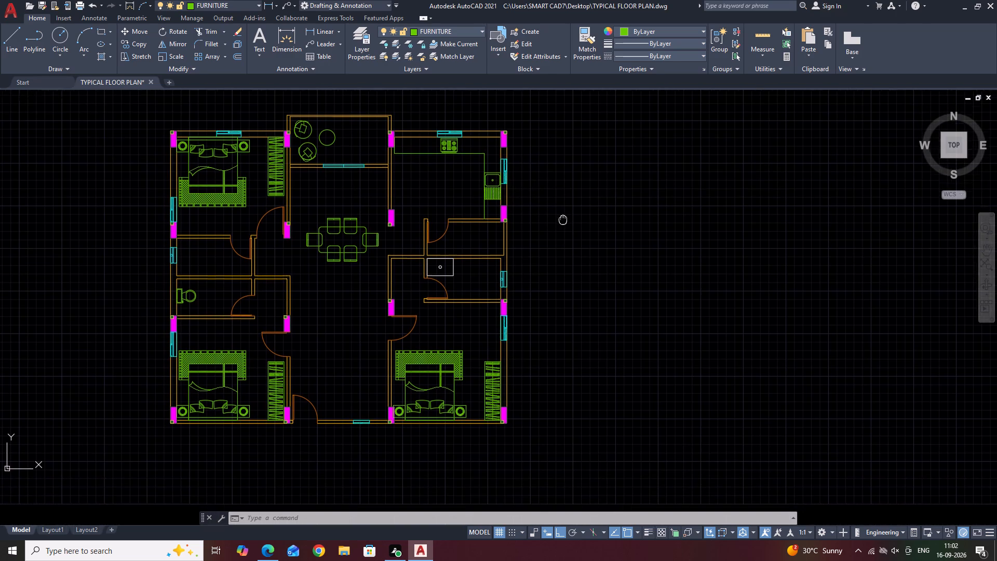
{"action": "middle_click_drag", "start_coordinate": [563, 218], "coordinate": [564, 218]}
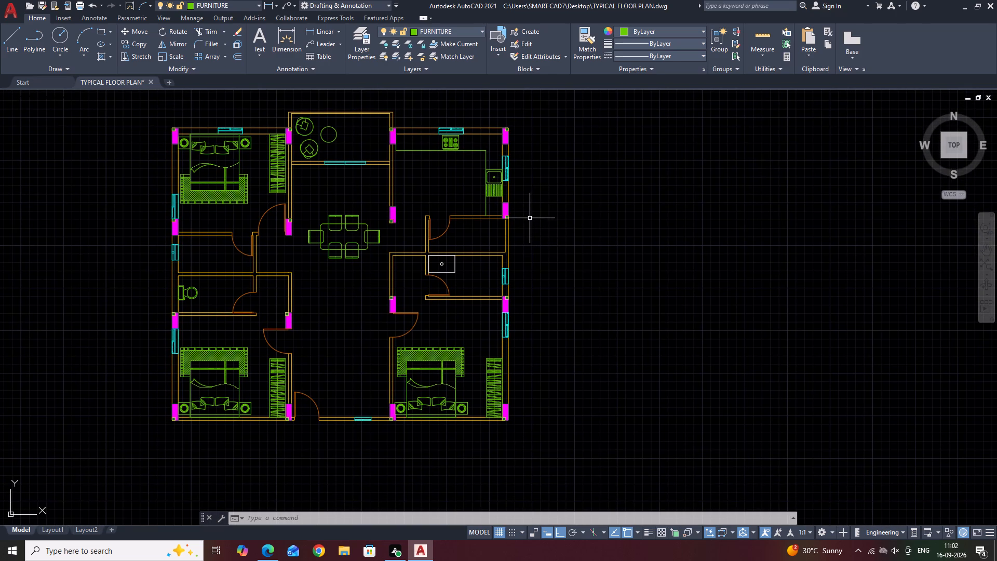
{"action": "middle_click_drag", "start_coordinate": [350, 399], "coordinate": [367, 345]}
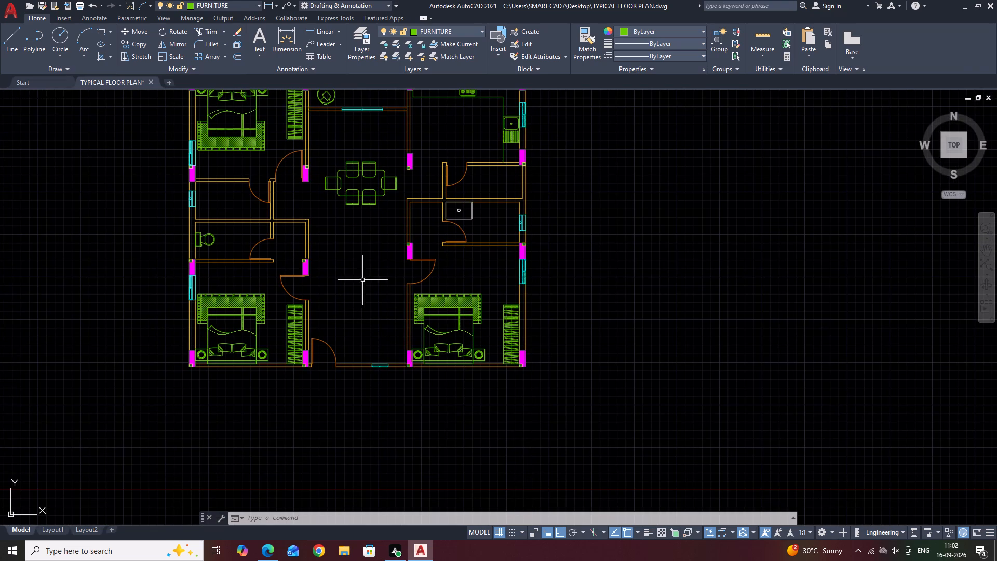
Draw an upright sofa rectangle about 2'-3" by 7'-4.5" in the entrance hall, beside the lower-right bedroom's wall.
{"action": "left_click", "coordinate": [100, 32]}
{"action": "scroll", "coordinate": [384, 341], "scroll_direction": "up", "scroll_amount": 2}
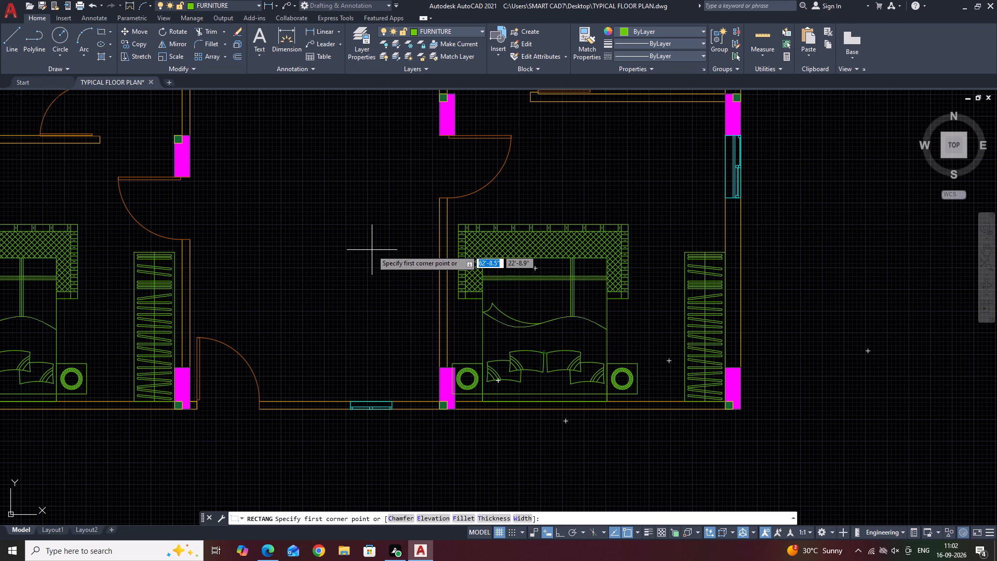
{"action": "scroll", "coordinate": [369, 248], "scroll_direction": "up", "scroll_amount": 1}
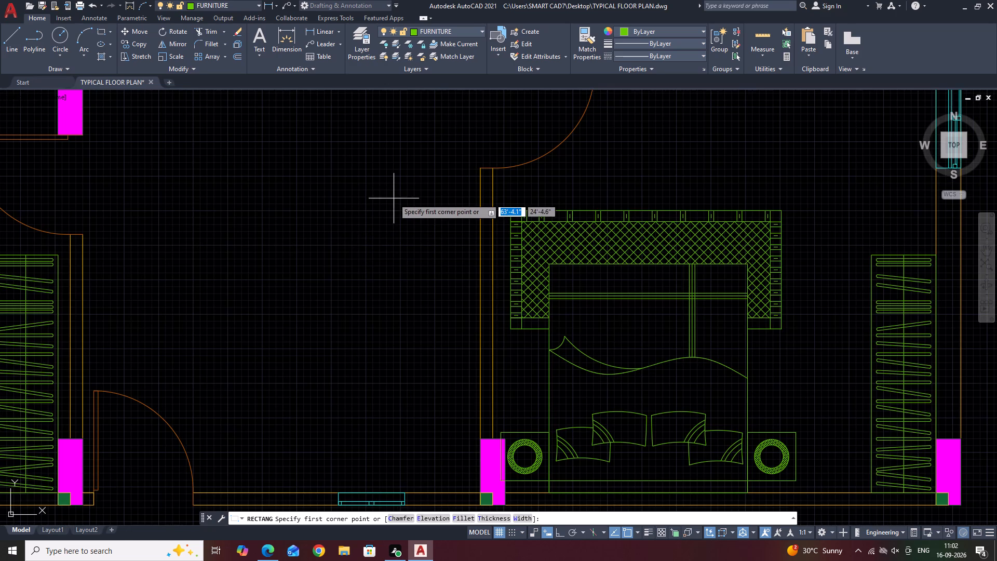
{"action": "left_click", "coordinate": [395, 192]}
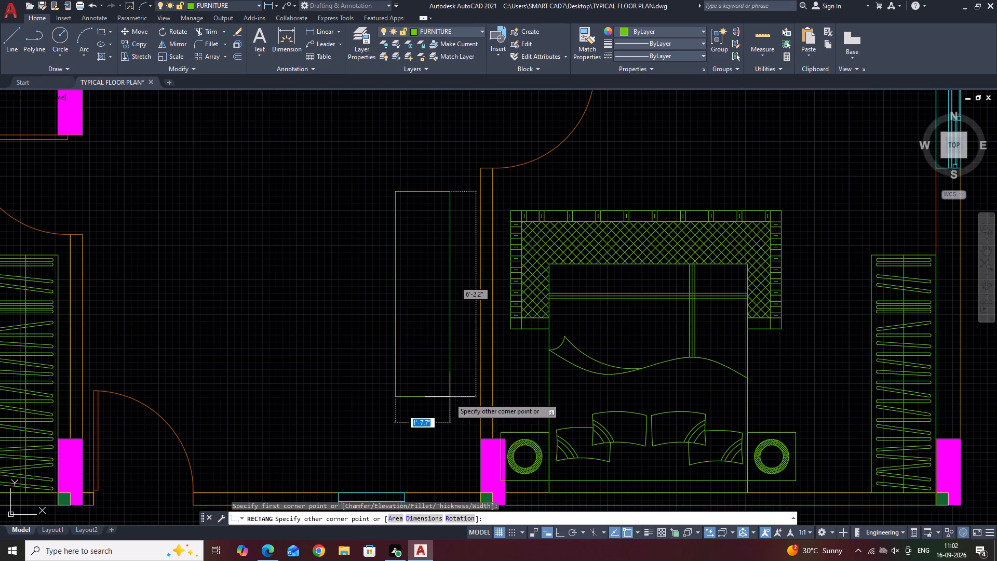
{"action": "left_click", "coordinate": [471, 436]}
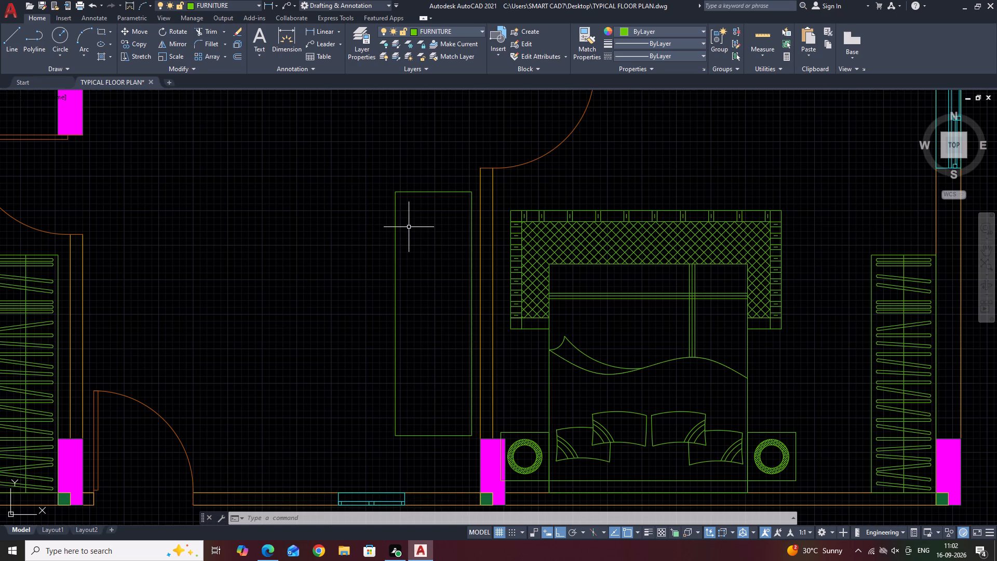
Draw a horizontal seat divider line across the sofa rectangle from the midpoint of its left edge to its right edge.
{"action": "scroll", "coordinate": [356, 196], "scroll_direction": "down", "scroll_amount": 3}
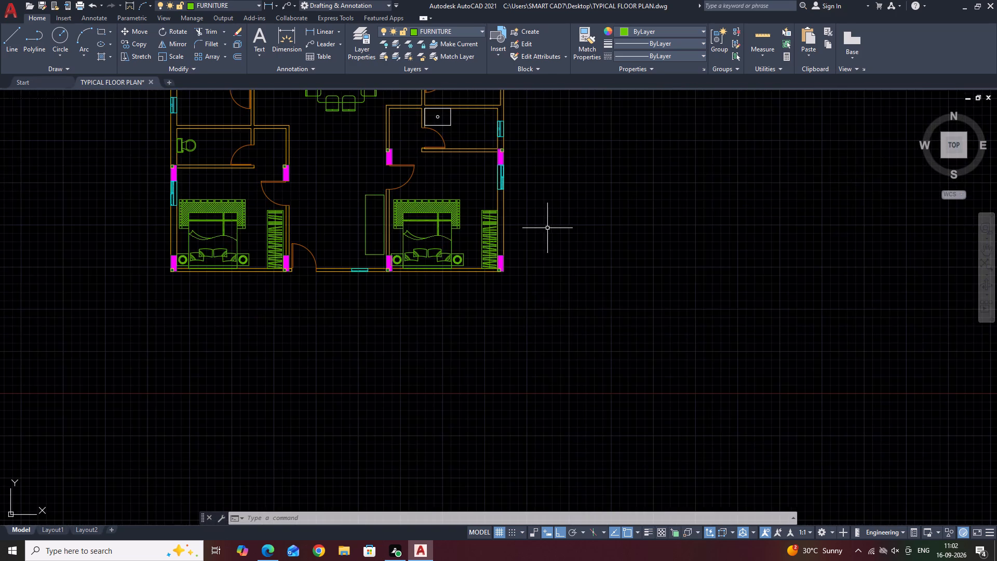
{"action": "middle_click_drag", "start_coordinate": [548, 247], "coordinate": [569, 317]}
{"action": "middle_click_drag", "start_coordinate": [398, 308], "coordinate": [422, 342]}
{"action": "key", "text": "l"}
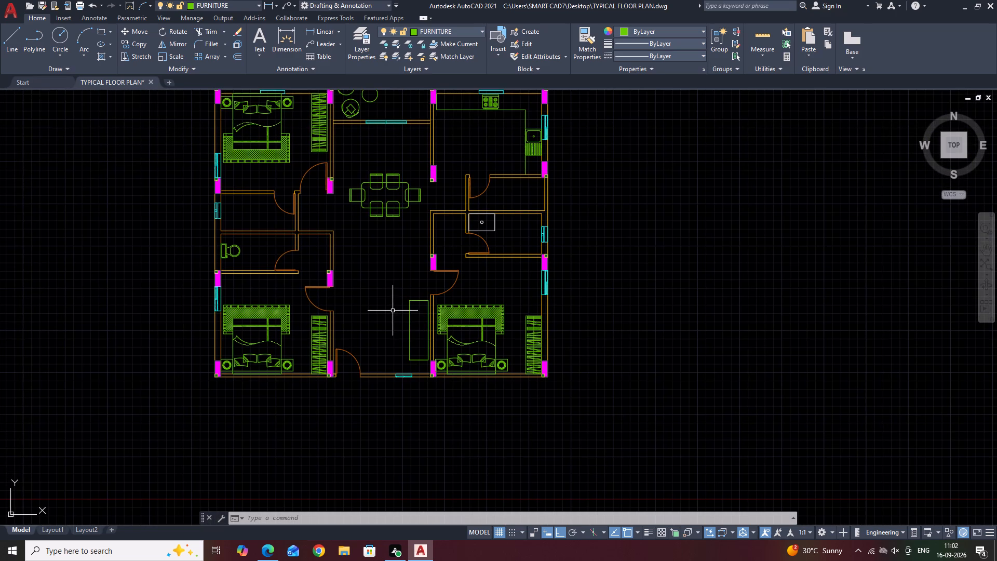
{"action": "key", "text": "space"}
{"action": "middle_click_drag", "start_coordinate": [452, 359], "coordinate": [465, 390]}
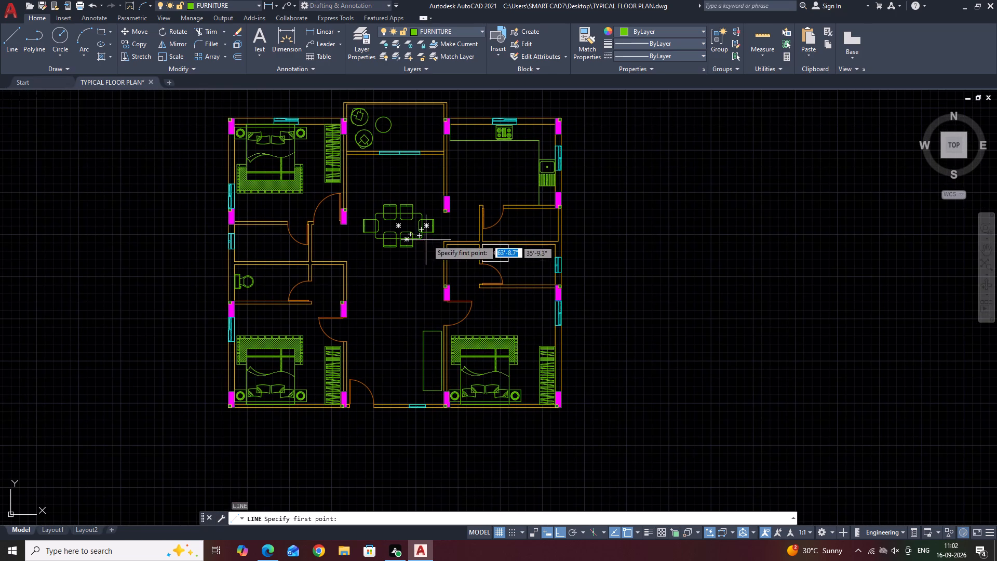
{"action": "scroll", "coordinate": [415, 371], "scroll_direction": "down", "scroll_amount": 1}
{"action": "scroll", "coordinate": [429, 378], "scroll_direction": "up", "scroll_amount": 2}
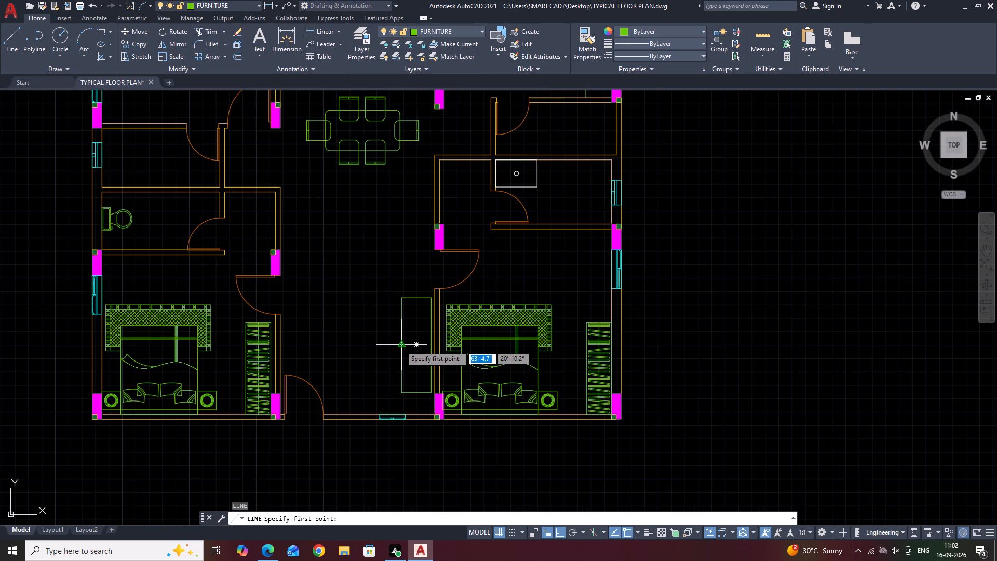
{"action": "left_click", "coordinate": [400, 345]}
{"action": "scroll", "coordinate": [429, 346], "scroll_direction": "up", "scroll_amount": 2}
{"action": "left_click", "coordinate": [428, 345]}
{"action": "key", "text": "space"}
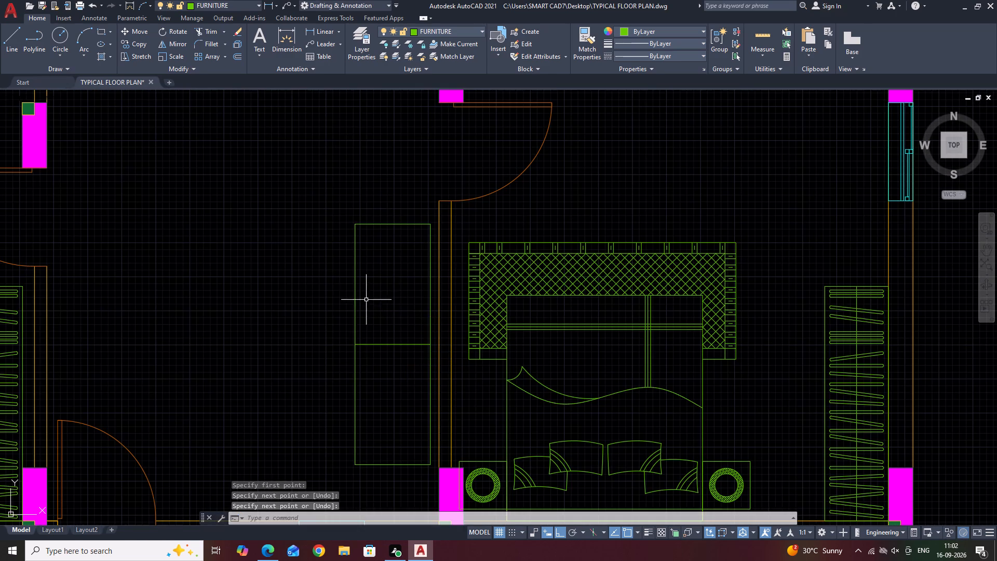
Stretch the sofa rectangle's left edge outward together with the divider line to deepen the sofa.
{"action": "middle_click_drag", "start_coordinate": [367, 336], "coordinate": [435, 244]}
{"action": "left_click", "coordinate": [431, 227]}
{"action": "left_click", "coordinate": [395, 293]}
{"action": "scroll", "coordinate": [425, 255], "scroll_direction": "up", "scroll_amount": 2}
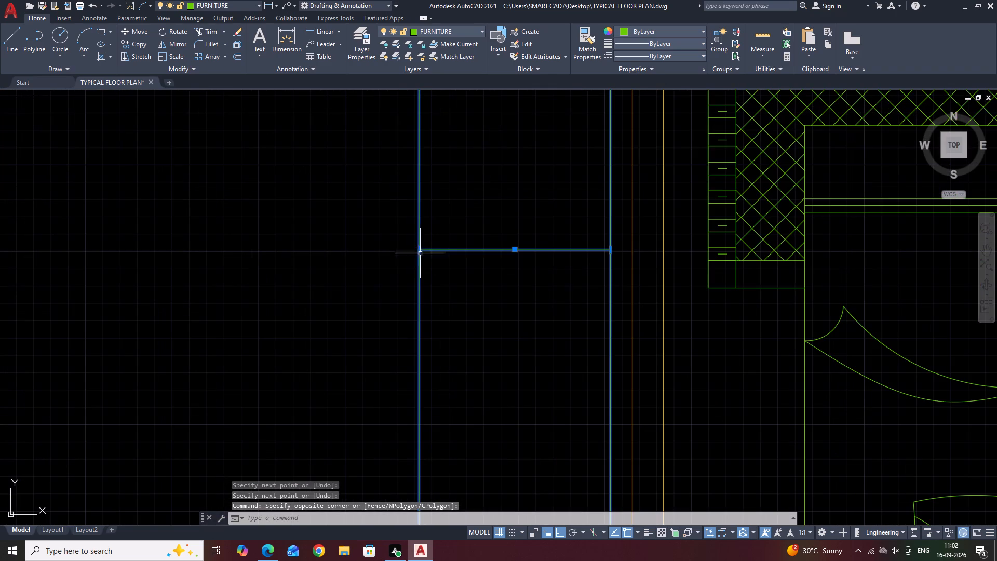
{"action": "left_click", "coordinate": [418, 252]}
{"action": "left_click", "coordinate": [365, 258]}
{"action": "scroll", "coordinate": [428, 248], "scroll_direction": "down", "scroll_amount": 5}
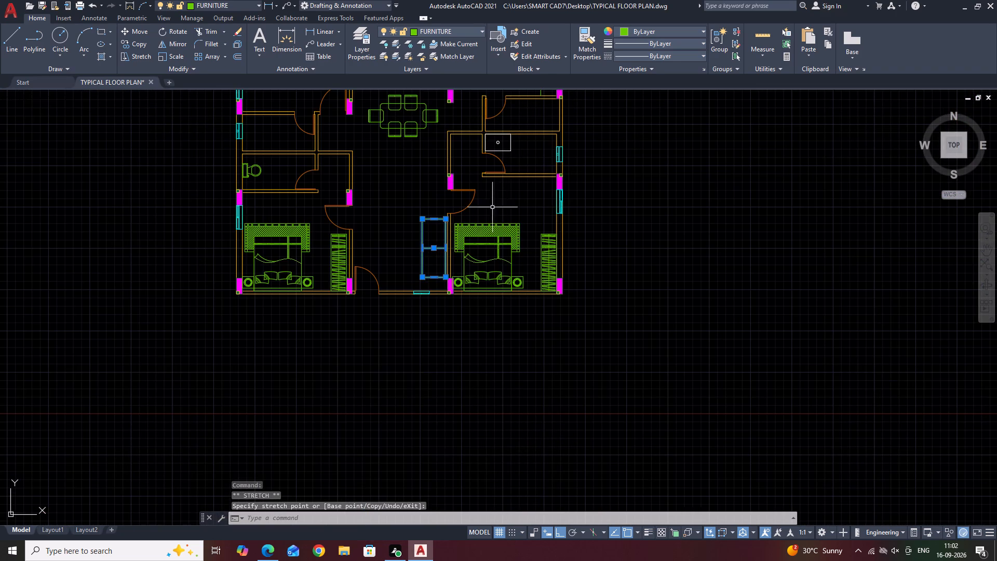
{"action": "key", "text": "Escape"}
Draw the sofa's upper armrest with a line 4" down from the top edge, continued horizontally to the right edge.
{"action": "middle_click_drag", "start_coordinate": [414, 236], "coordinate": [484, 322]}
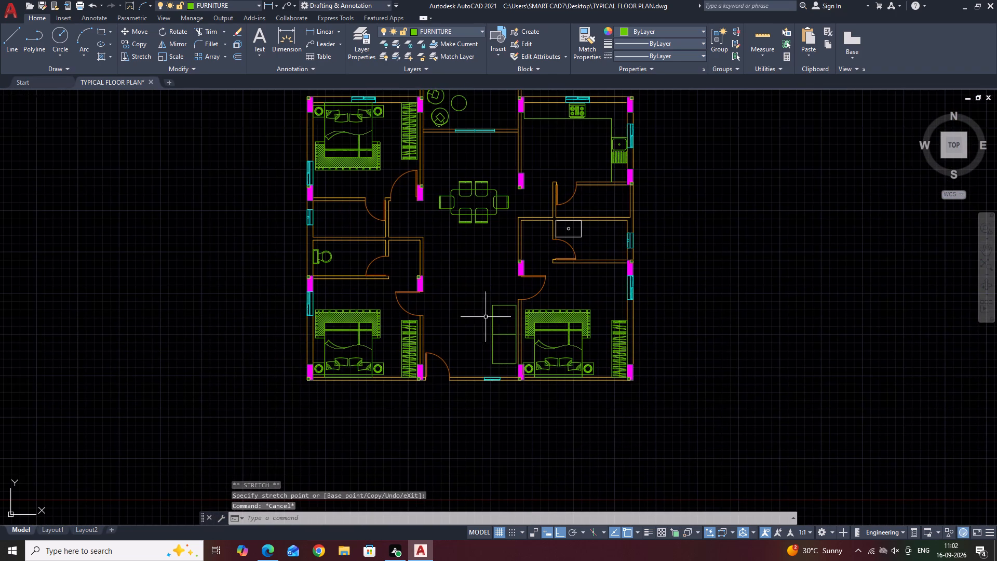
{"action": "scroll", "coordinate": [562, 351], "scroll_direction": "up", "scroll_amount": 2}
{"action": "middle_click_drag", "start_coordinate": [459, 276], "coordinate": [459, 305]}
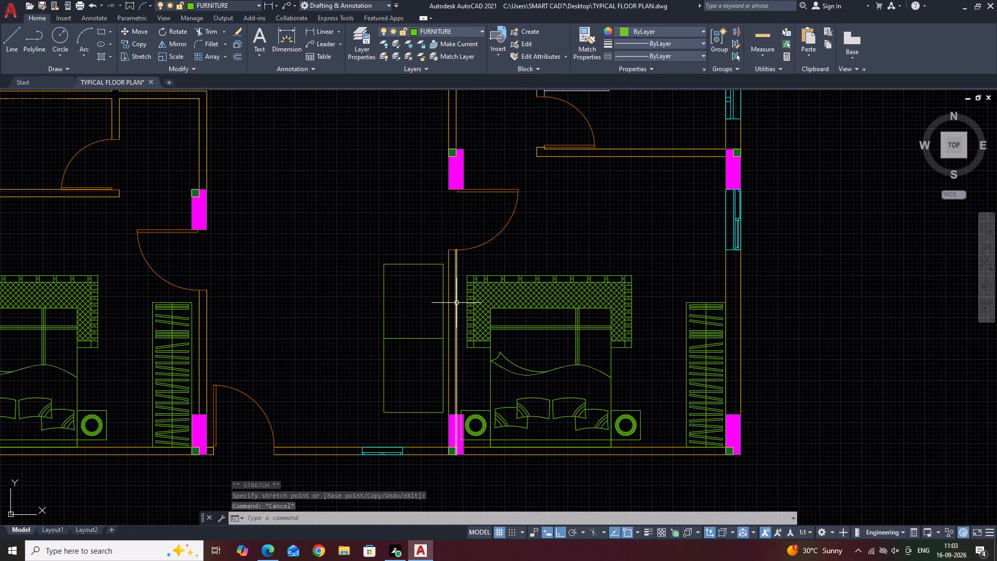
{"action": "type", "text": "l"}
{"action": "key", "text": "space"}
{"action": "scroll", "coordinate": [399, 271], "scroll_direction": "up", "scroll_amount": 2}
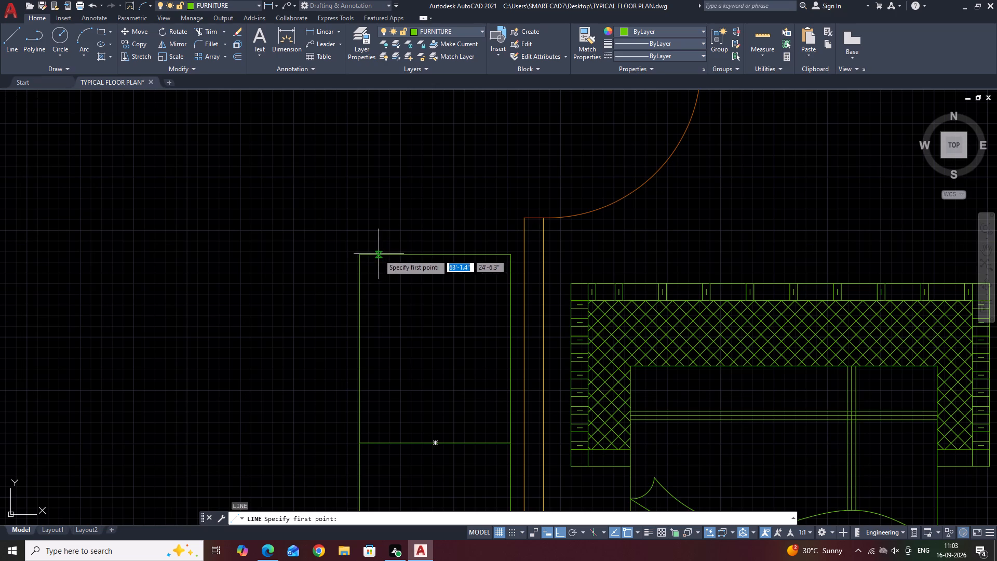
{"action": "left_click", "coordinate": [379, 253]}
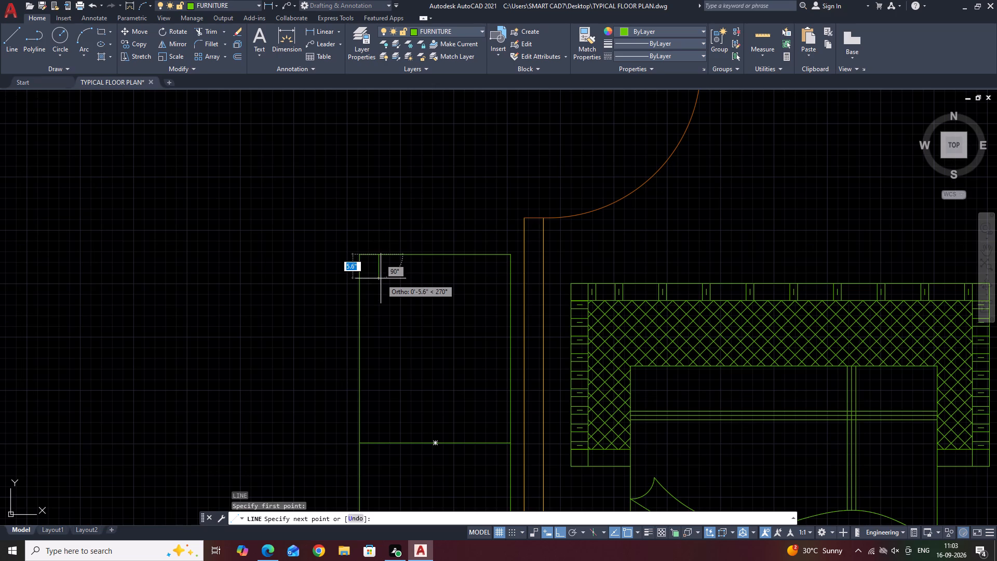
{"action": "type", "text": "4"}
{"action": "key", "text": "space"}
{"action": "left_click", "coordinate": [509, 273]}
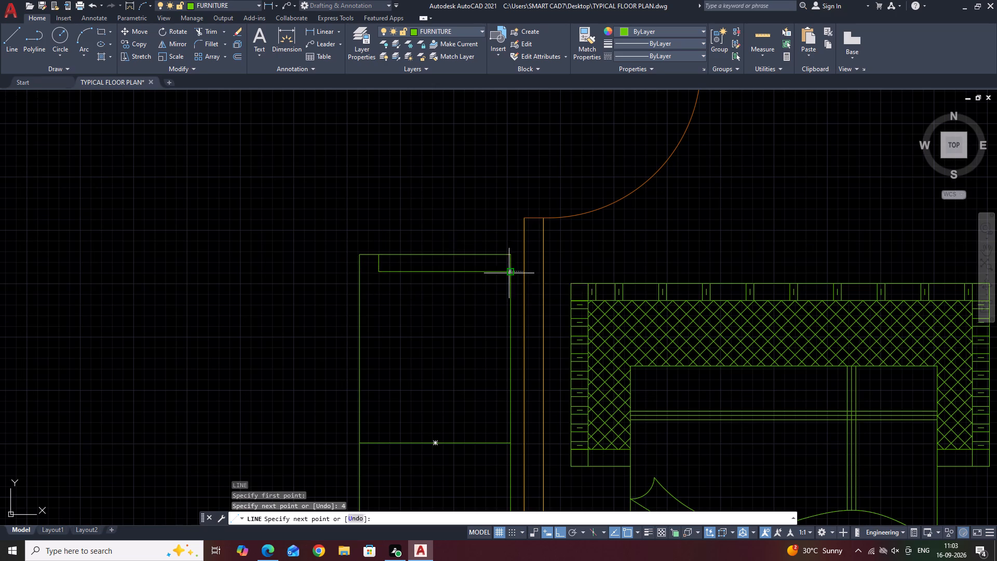
{"action": "key", "text": "space"}
Draw a vertical backrest line from the upper armrest line down to the sofa's bottom edge.
{"action": "middle_click_drag", "start_coordinate": [521, 287], "coordinate": [522, 215]}
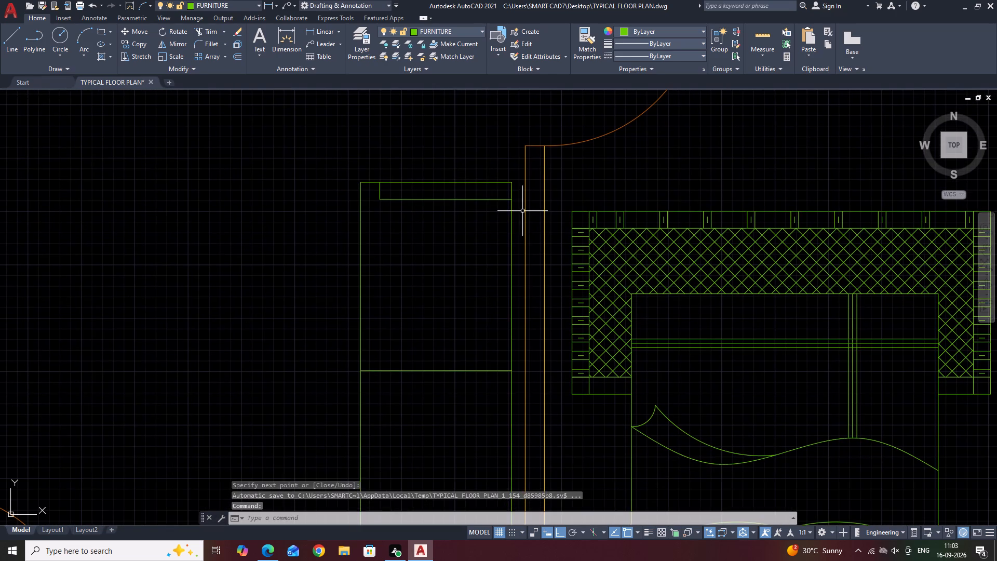
{"action": "key", "text": "space"}
{"action": "left_click", "coordinate": [477, 199]}
{"action": "scroll", "coordinate": [486, 269], "scroll_direction": "down", "scroll_amount": 1}
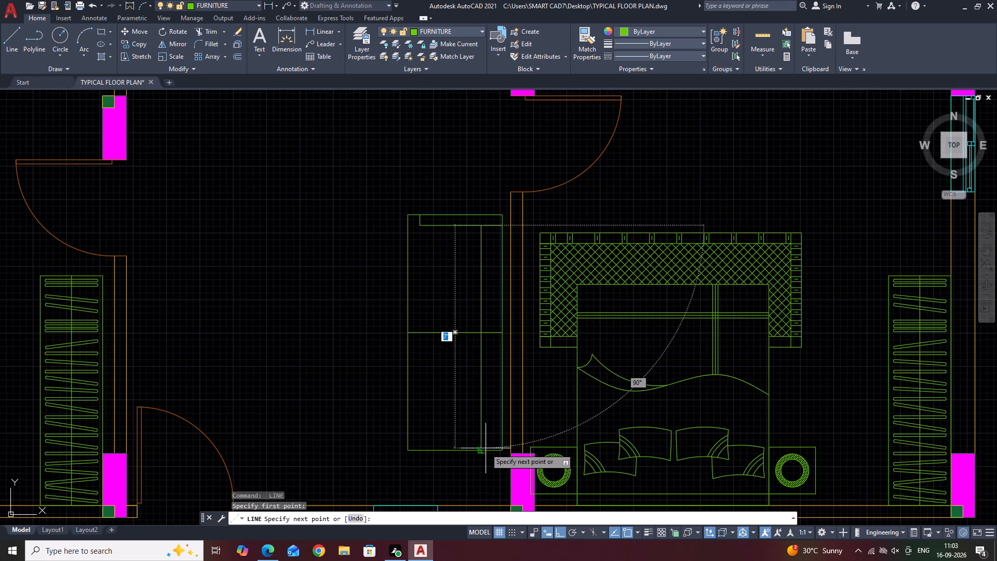
{"action": "left_click", "coordinate": [480, 449]}
{"action": "key", "text": "space"}
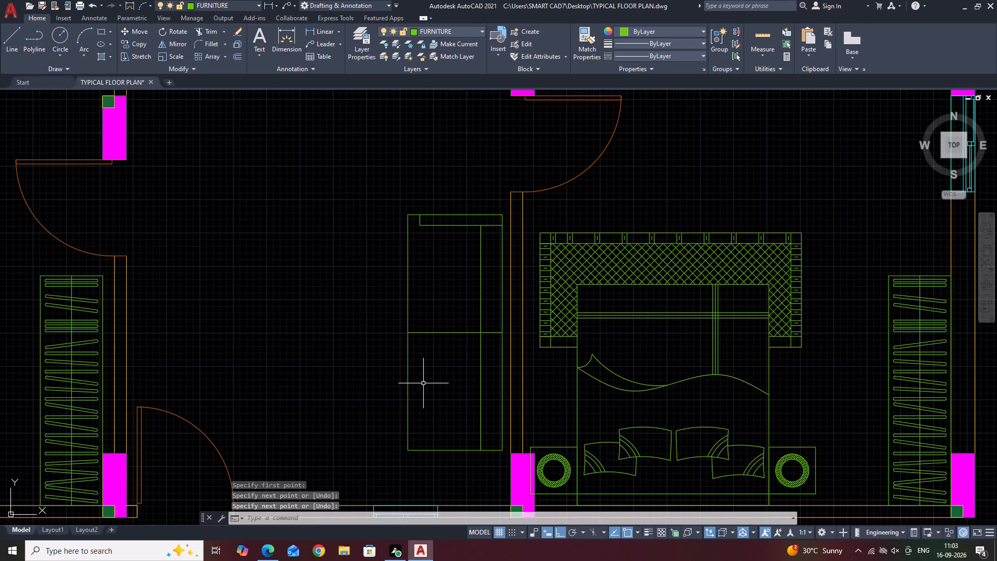
Draw the sofa's lower armrest with a line 4" up from the bottom edge, continued horizontally to the right edge.
{"action": "key", "text": "l"}
{"action": "key", "text": "space"}
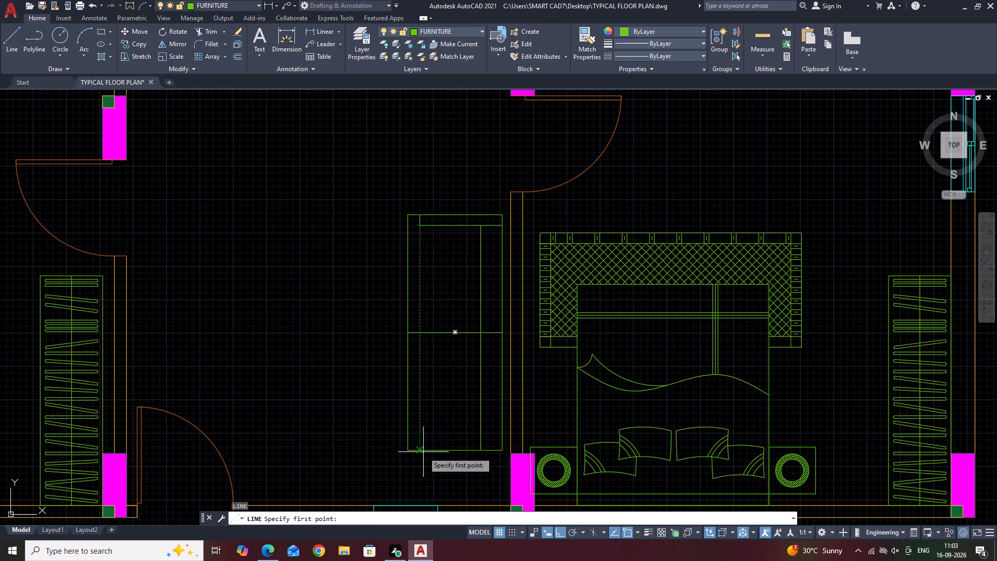
{"action": "left_click_drag", "start_coordinate": [423, 450], "coordinate": [423, 444]}
{"action": "type", "text": "4"}
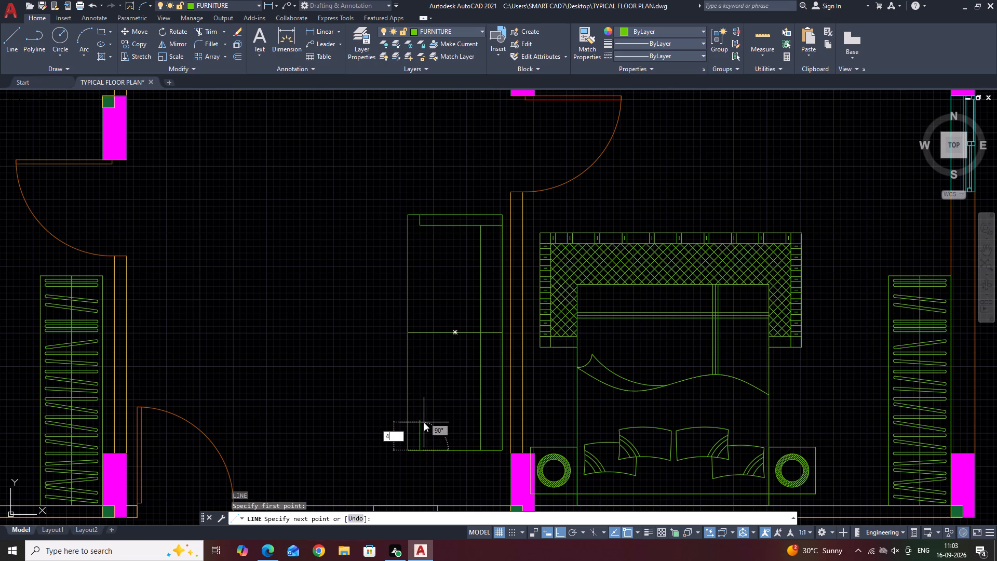
{"action": "key", "text": "space"}
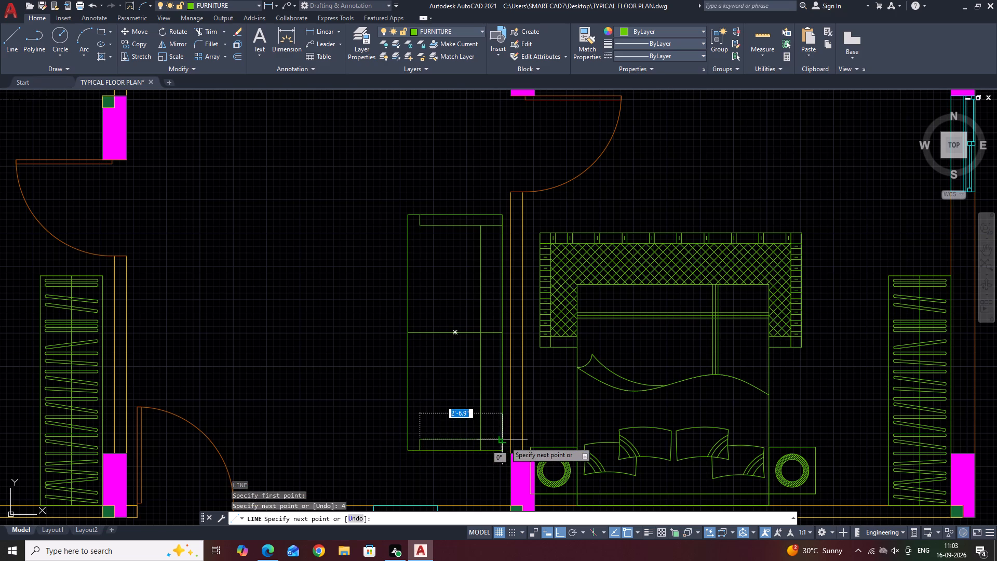
{"action": "left_click", "coordinate": [505, 442]}
{"action": "key", "text": "Escape"}
Trim the part of the backrest line that runs through the lower armrest.
{"action": "key", "text": "t"}
{"action": "key", "text": "r"}
{"action": "key", "text": "space"}
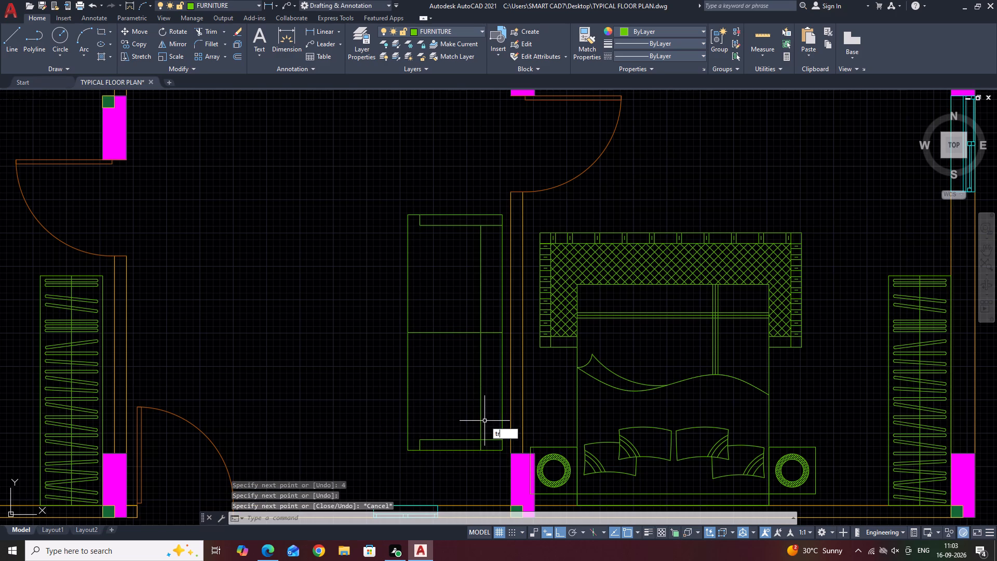
{"action": "scroll", "coordinate": [480, 444], "scroll_direction": "up", "scroll_amount": 1}
{"action": "left_click", "coordinate": [479, 444]}
{"action": "key", "text": "Escape"}
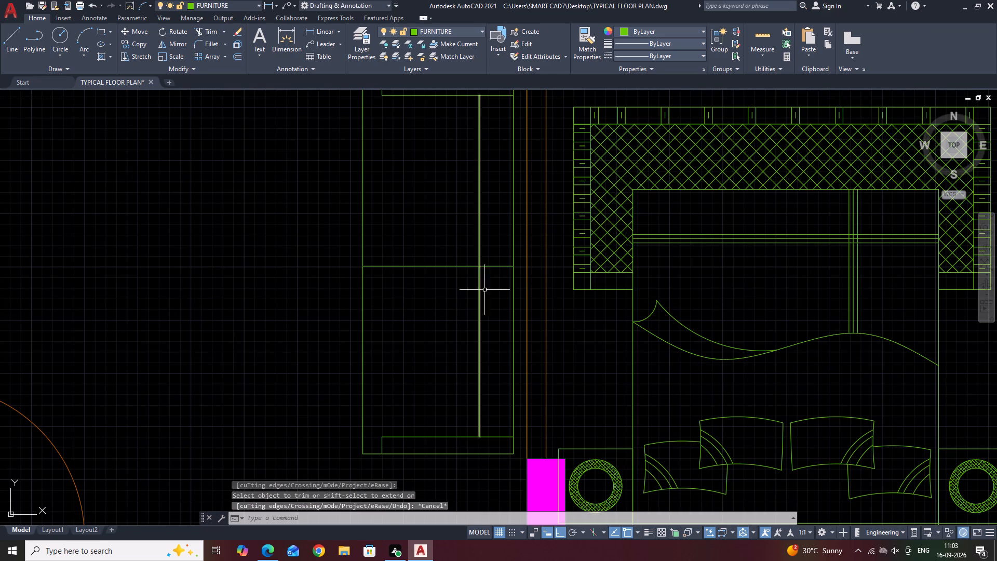
Draw a second vertical line inside the sofa's backrest, running from the upper armrest line down to the lower armrest line.
{"action": "middle_click_drag", "start_coordinate": [521, 278], "coordinate": [516, 330]}
{"action": "middle_click_drag", "start_coordinate": [539, 304], "coordinate": [511, 331]}
{"action": "middle_click_drag", "start_coordinate": [541, 322], "coordinate": [527, 316]}
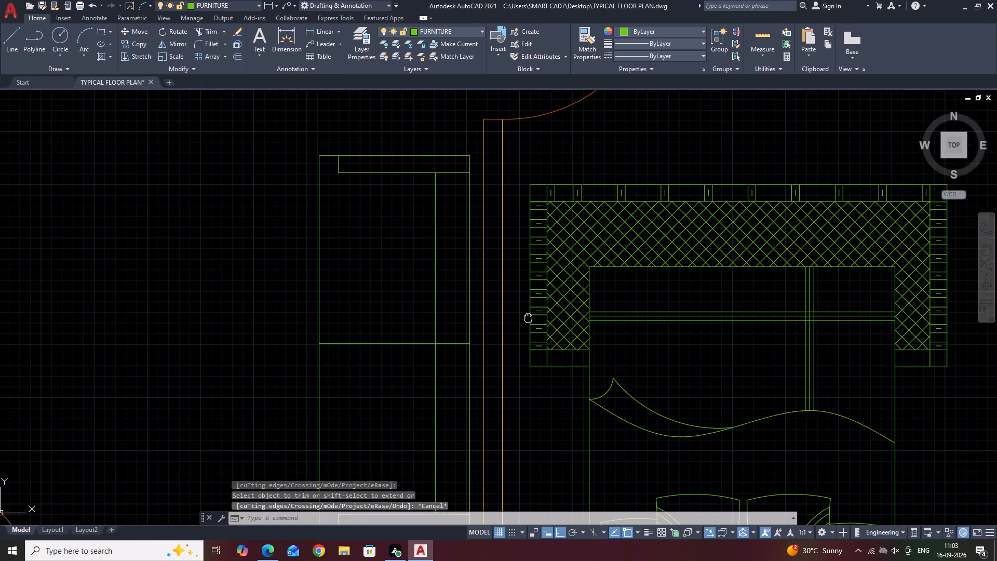
{"action": "key", "text": "l"}
{"action": "key", "text": "space"}
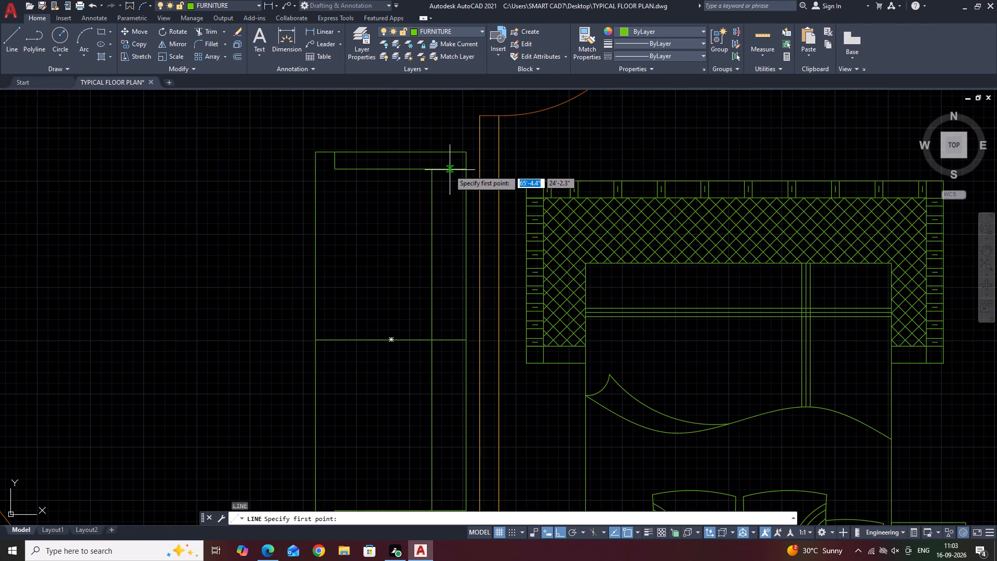
{"action": "middle_click_drag", "start_coordinate": [462, 186], "coordinate": [479, 221]}
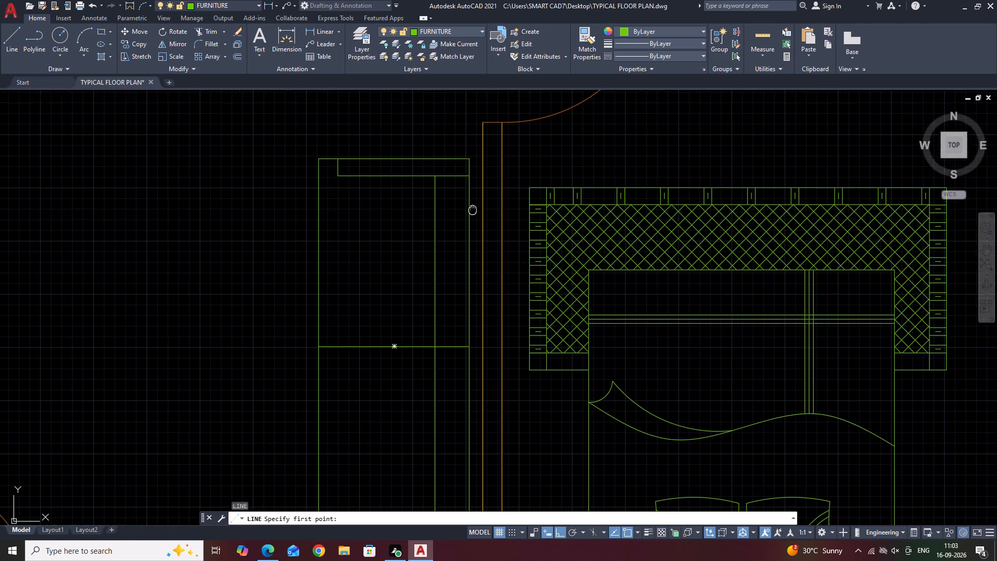
{"action": "middle_click_drag", "start_coordinate": [479, 221], "coordinate": [475, 159]}
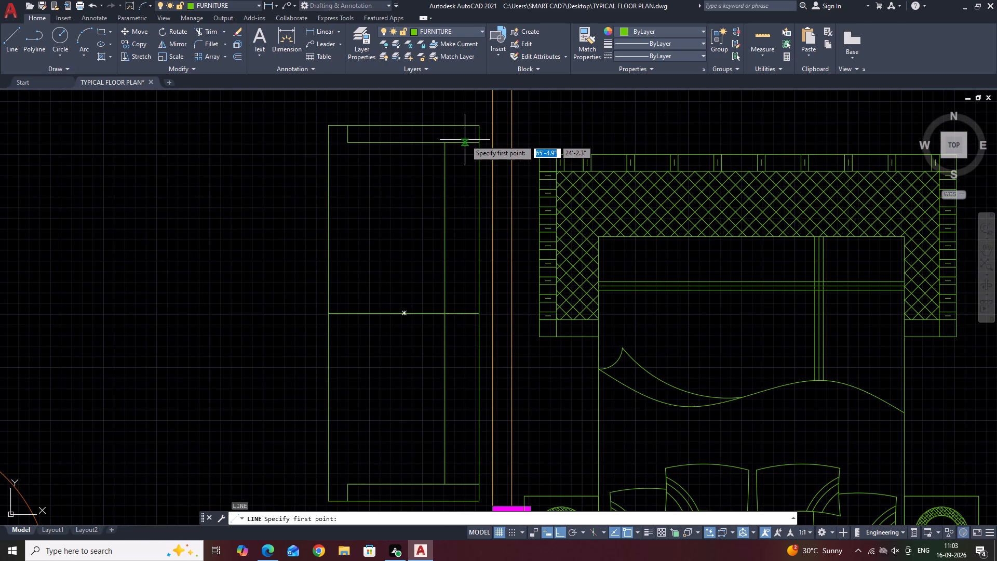
{"action": "left_click", "coordinate": [463, 143]}
{"action": "scroll", "coordinate": [486, 275], "scroll_direction": "down", "scroll_amount": 1}
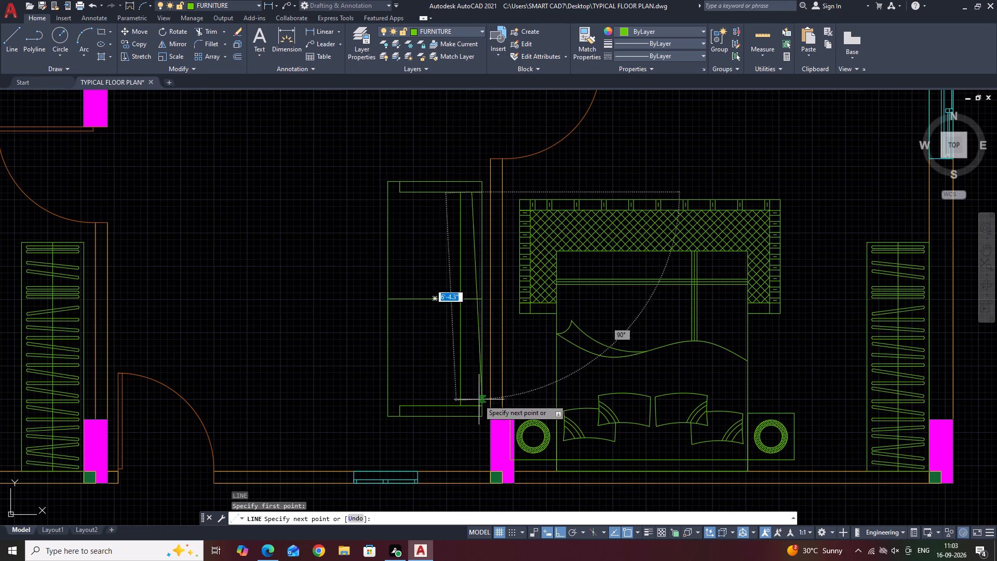
{"action": "scroll", "coordinate": [476, 405], "scroll_direction": "up", "scroll_amount": 1}
{"action": "left_click", "coordinate": [469, 406]}
{"action": "key", "text": "space"}
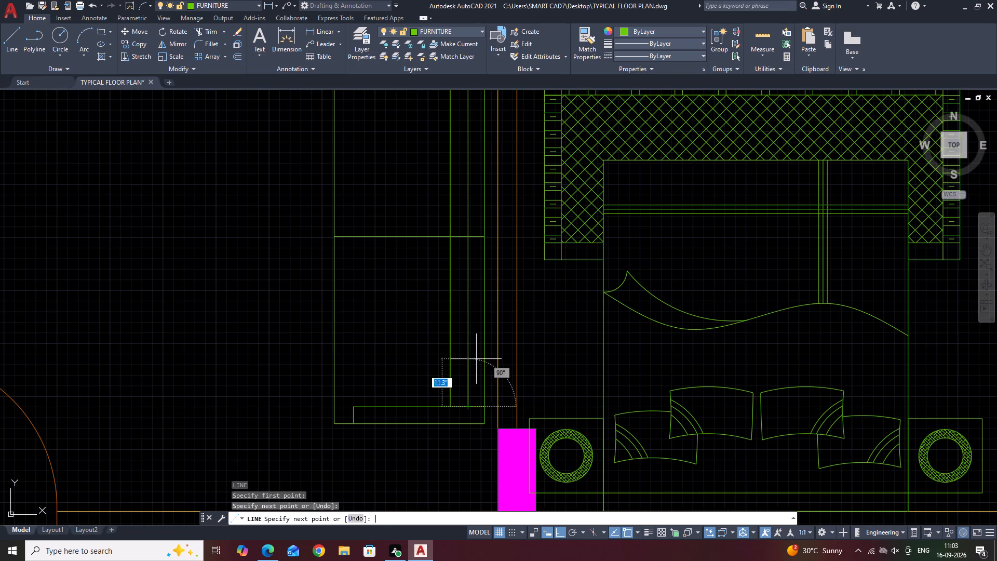
Load the ACAD_ISO02W100 (ISO dash) linetype into the drawing.
{"action": "left_click", "coordinate": [473, 317]}
{"action": "left_click", "coordinate": [466, 299]}
{"action": "left_click", "coordinate": [647, 52]}
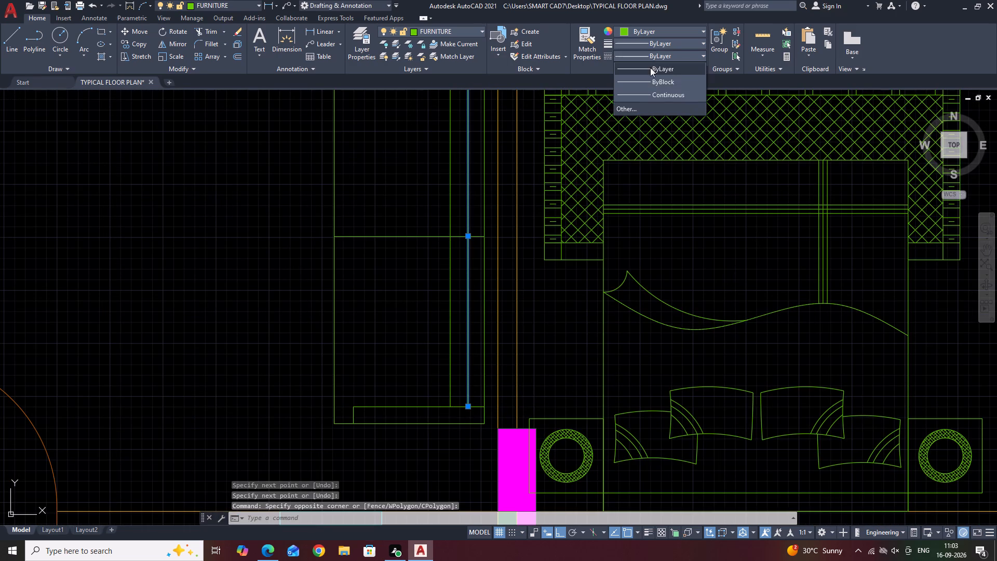
{"action": "left_click", "coordinate": [634, 105]}
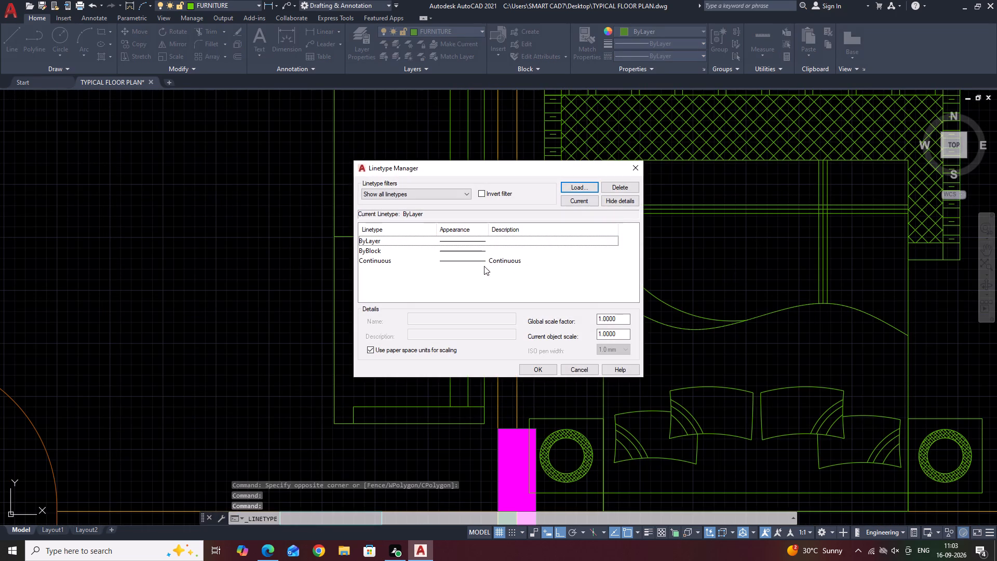
{"action": "left_click", "coordinate": [582, 190]}
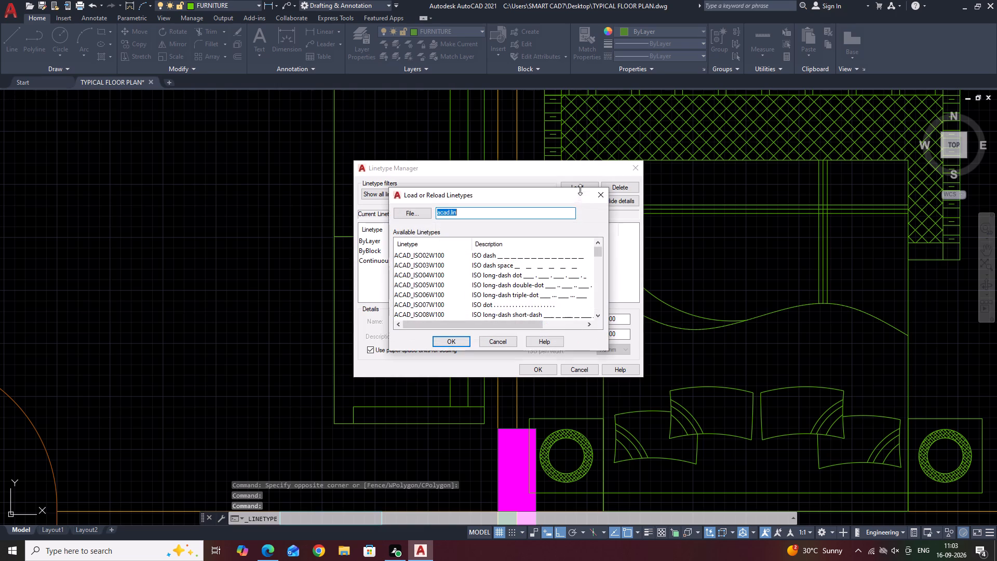
{"action": "left_click", "coordinate": [547, 258]}
{"action": "left_click", "coordinate": [459, 339]}
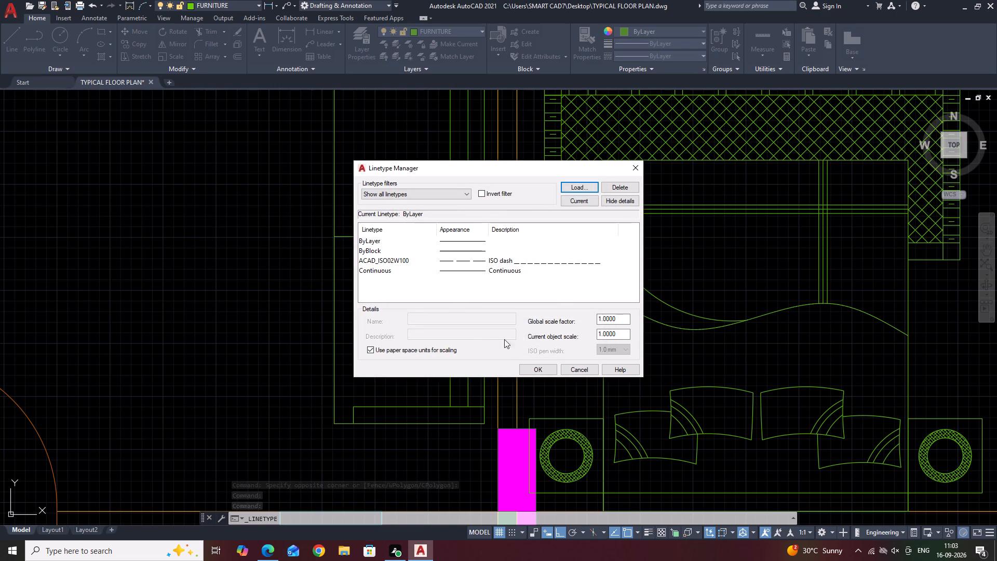
{"action": "left_click", "coordinate": [519, 263]}
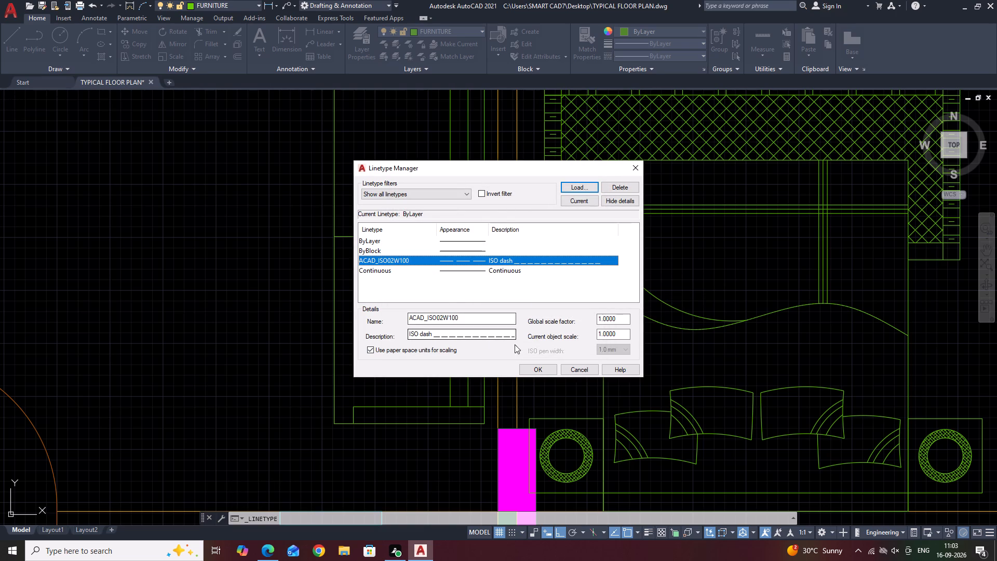
{"action": "left_click", "coordinate": [543, 373]}
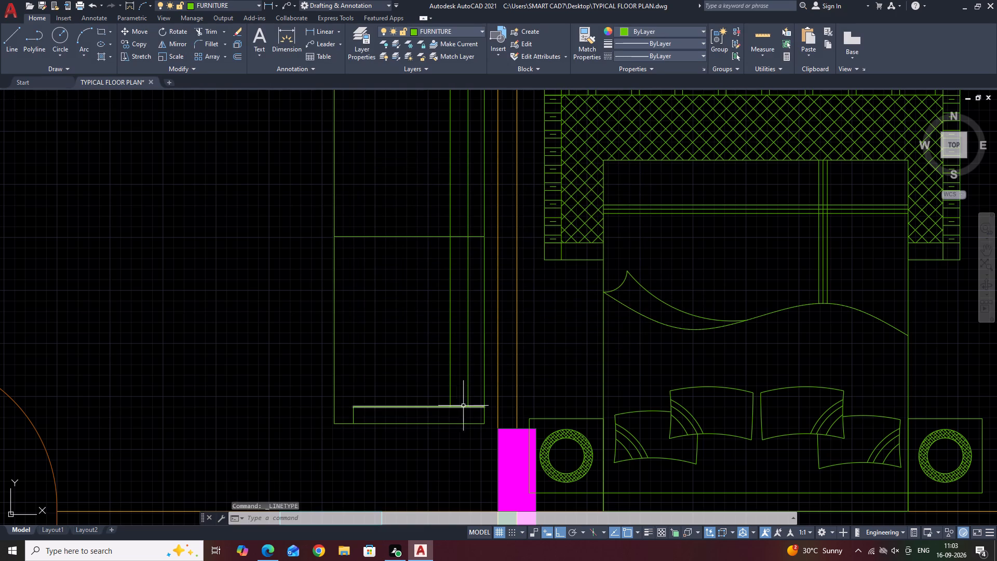
Assign the ACAD_ISO02W100 linetype to the inner vertical line of the sofa's backrest.
{"action": "left_click", "coordinate": [467, 385]}
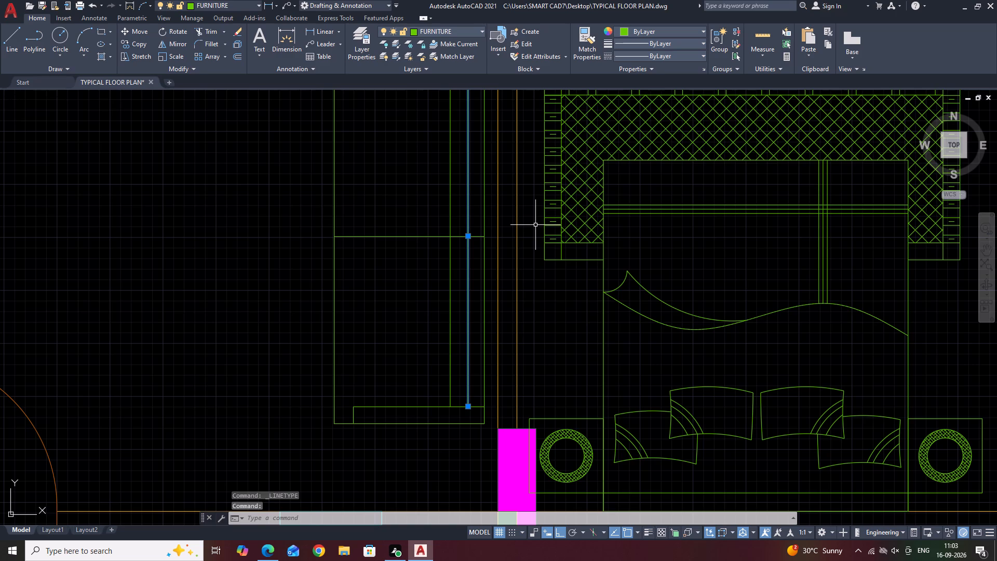
{"action": "left_click", "coordinate": [662, 57]}
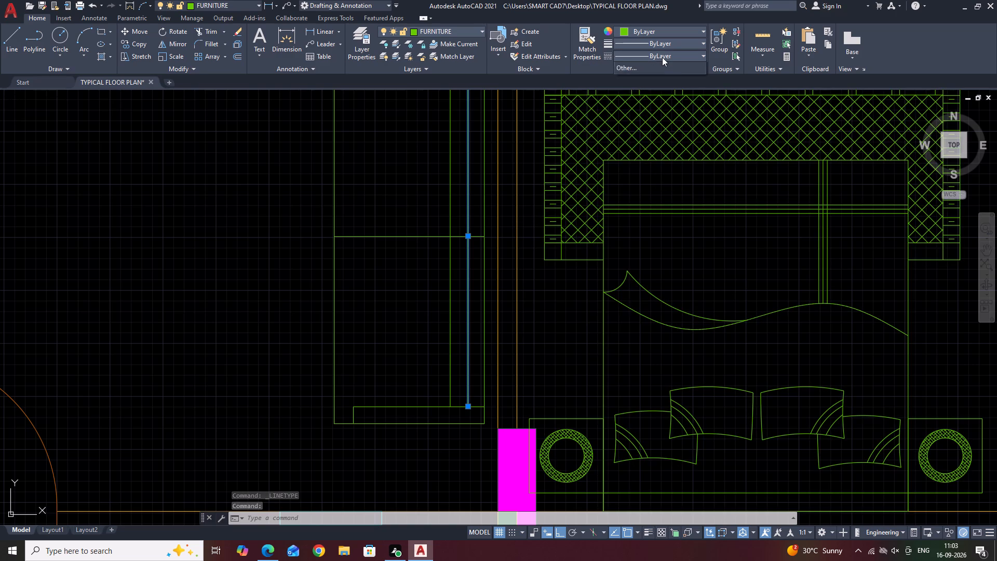
{"action": "left_click", "coordinate": [657, 92]}
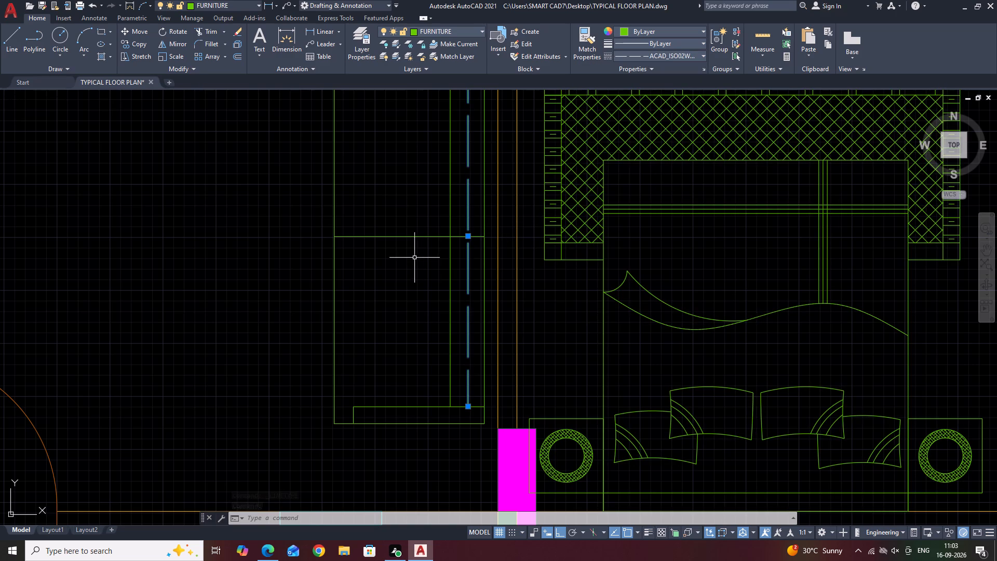
{"action": "key", "text": "Escape"}
{"action": "key", "text": "Escape"}
{"action": "key", "text": "Escape"}
{"action": "key", "text": "Escape"}
Draw a rectangle about 5' by 2'-5" for a second sofa, above the hall's bottom wall between the entrance door and the existing sofa.
{"action": "scroll", "coordinate": [422, 250], "scroll_direction": "down", "scroll_amount": 2}
{"action": "middle_click_drag", "start_coordinate": [434, 217], "coordinate": [434, 222]}
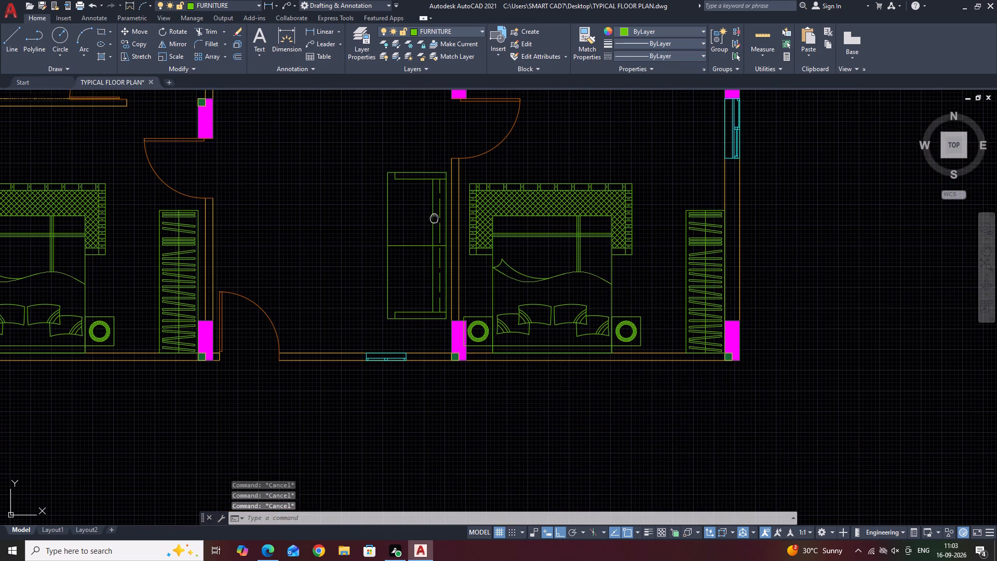
{"action": "middle_click_drag", "start_coordinate": [434, 222], "coordinate": [437, 239]}
{"action": "middle_click_drag", "start_coordinate": [442, 386], "coordinate": [522, 403]}
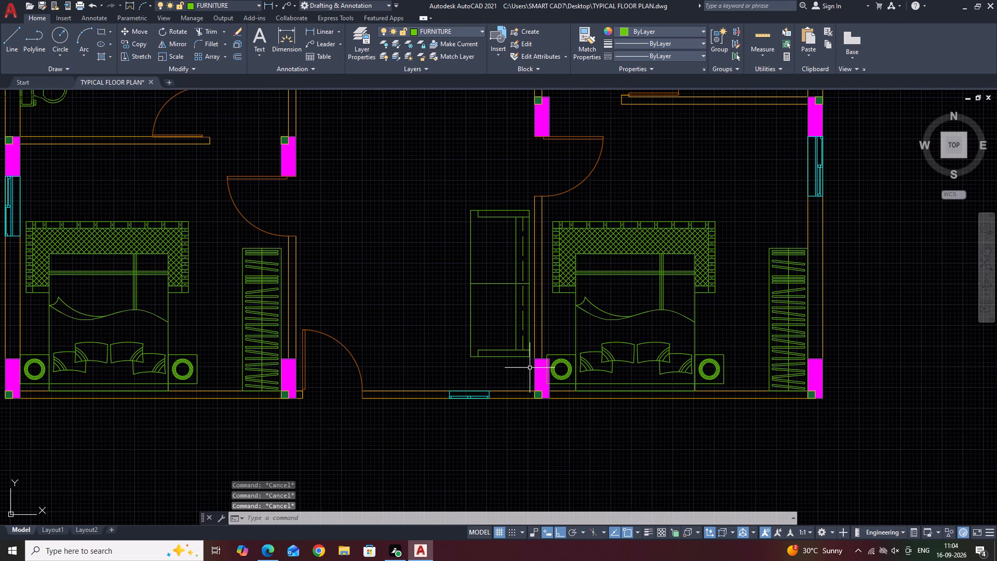
{"action": "middle_click_drag", "start_coordinate": [511, 406], "coordinate": [535, 359]}
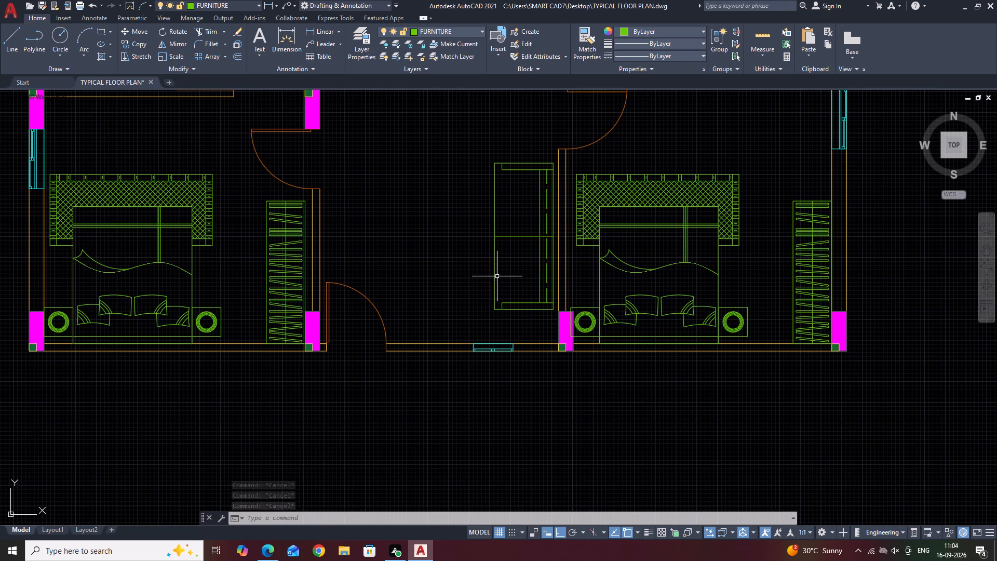
{"action": "middle_click_drag", "start_coordinate": [411, 335], "coordinate": [384, 335]}
{"action": "scroll", "coordinate": [349, 327], "scroll_direction": "up", "scroll_amount": 1}
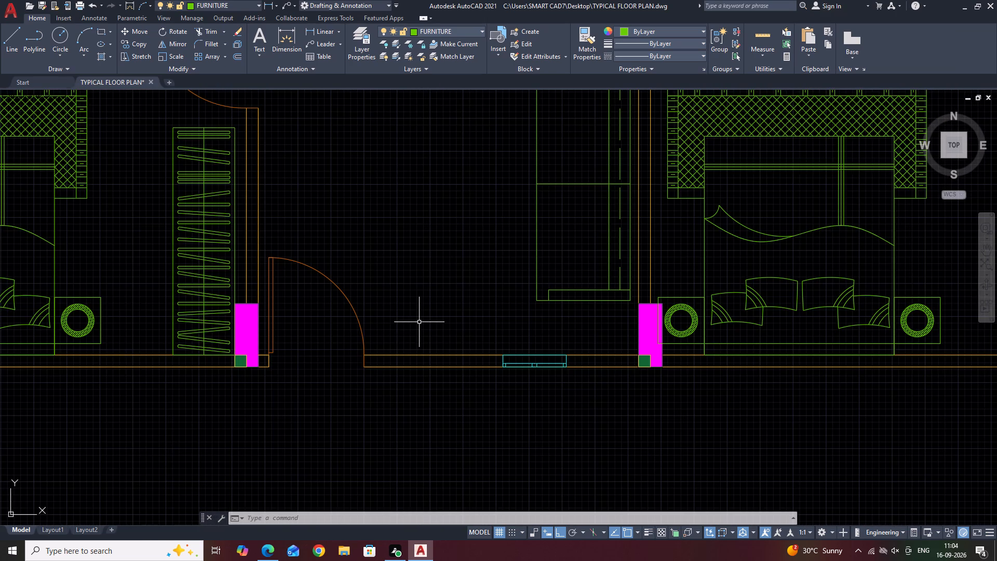
{"action": "type", "text": "rec"}
{"action": "key", "text": "space"}
{"action": "left_click", "coordinate": [368, 271]}
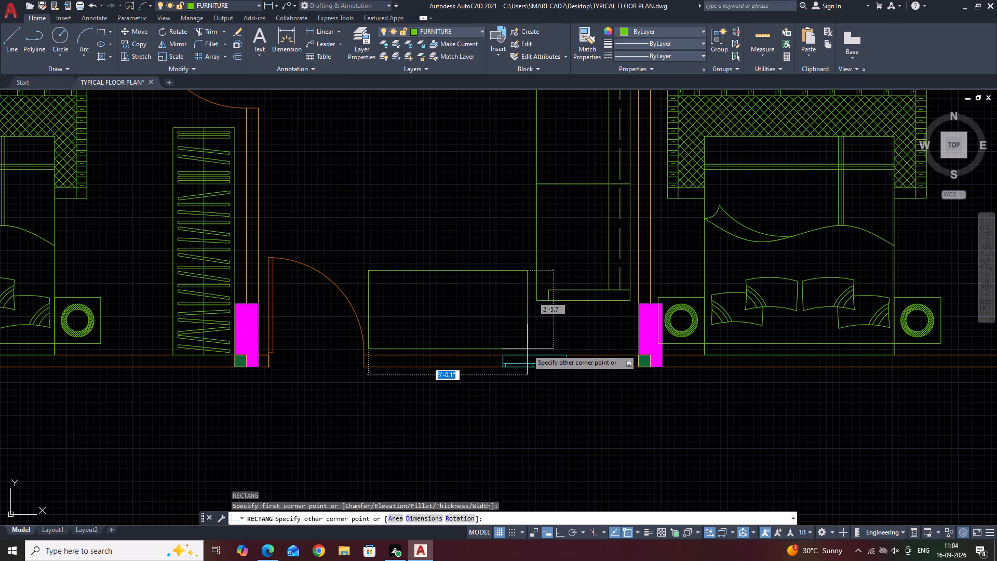
{"action": "left_click", "coordinate": [527, 347]}
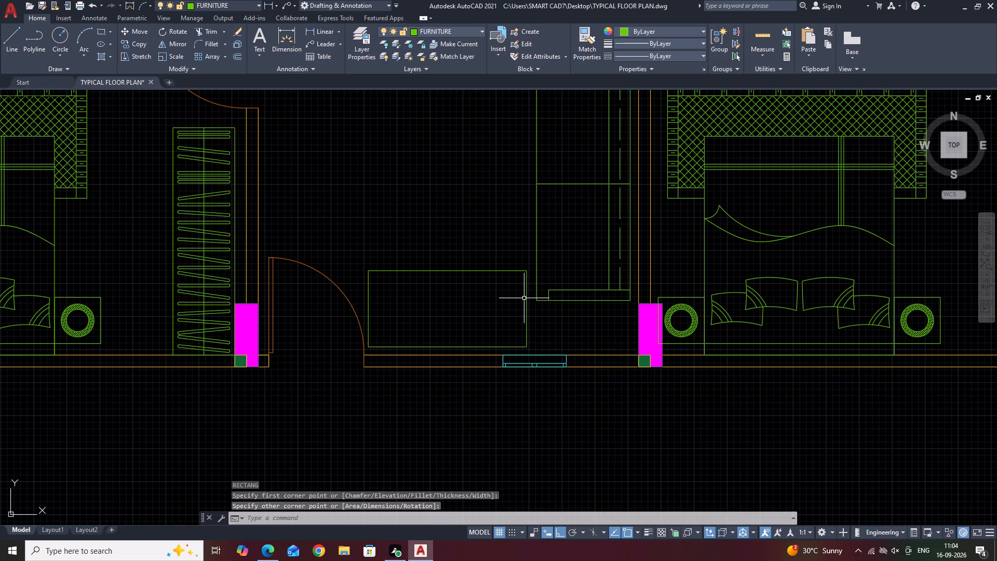
Draw the second sofa's right armrest with a line 3" inward from the right edge, continued about 1'-11" down to the bottom edge.
{"action": "key", "text": "l"}
{"action": "key", "text": "space"}
{"action": "scroll", "coordinate": [523, 298], "scroll_direction": "up", "scroll_amount": 2}
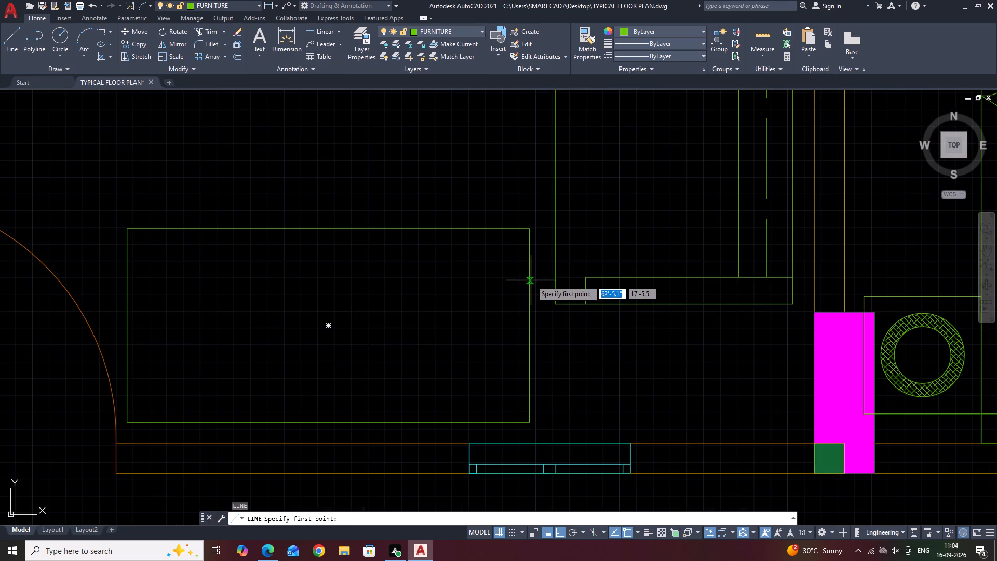
{"action": "left_click", "coordinate": [530, 266]}
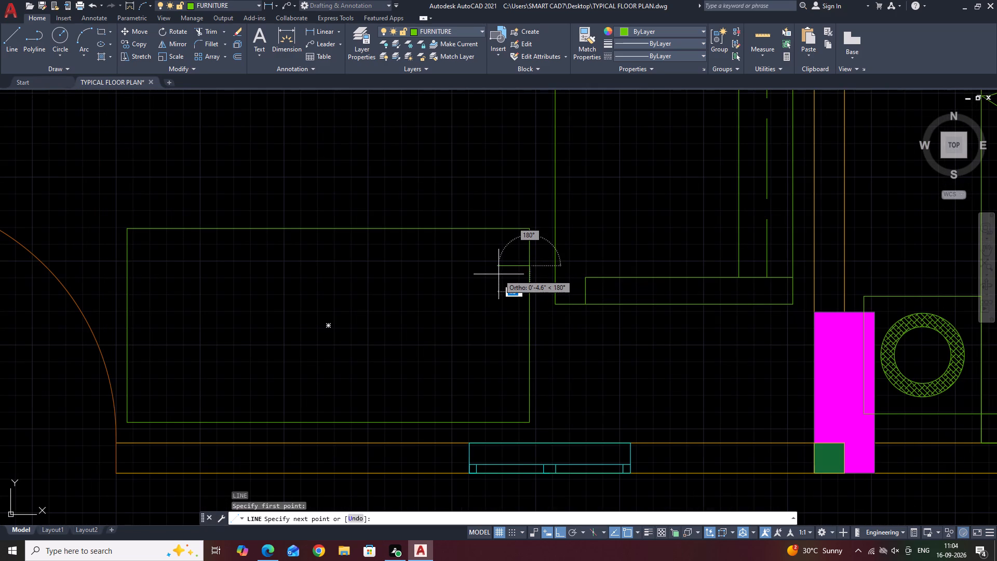
{"action": "key", "text": "3"}
{"action": "key", "text": "space"}
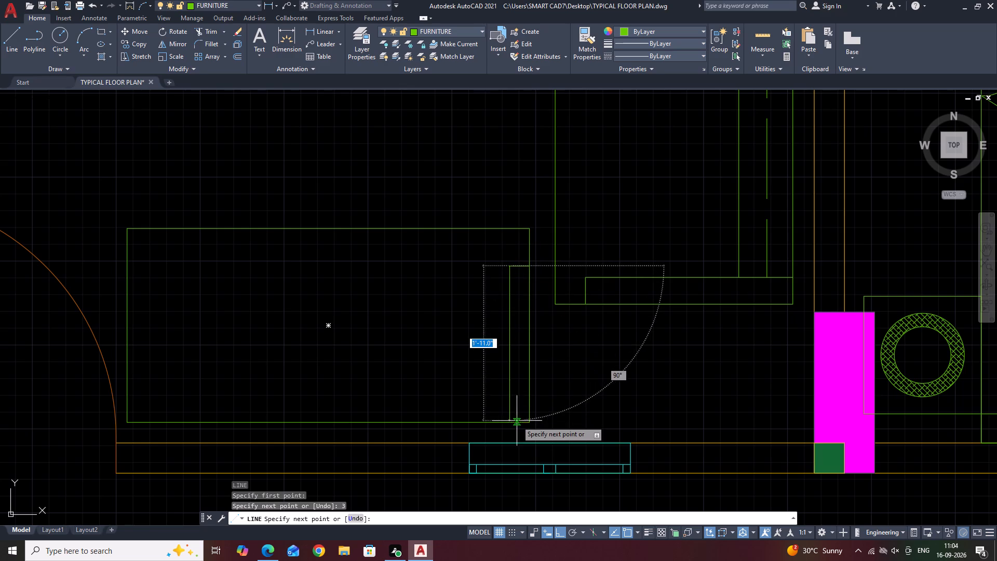
{"action": "left_click", "coordinate": [512, 421]}
{"action": "key", "text": "space"}
Draw the second sofa's left armrest with a line 3" inward from the left edge, continued vertically down to the bottom edge.
{"action": "key", "text": "space"}
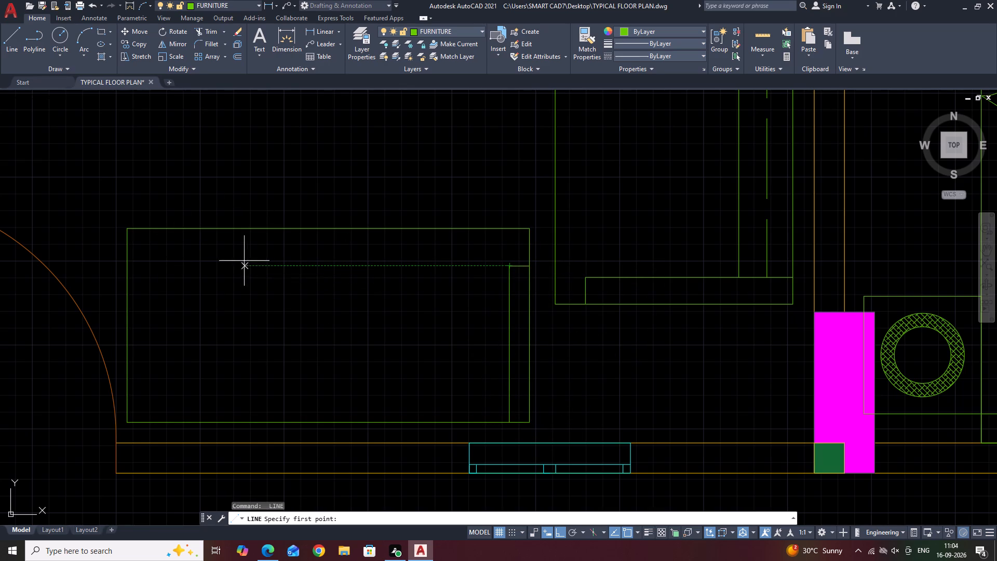
{"action": "left_click", "coordinate": [127, 266]}
{"action": "key", "text": "3"}
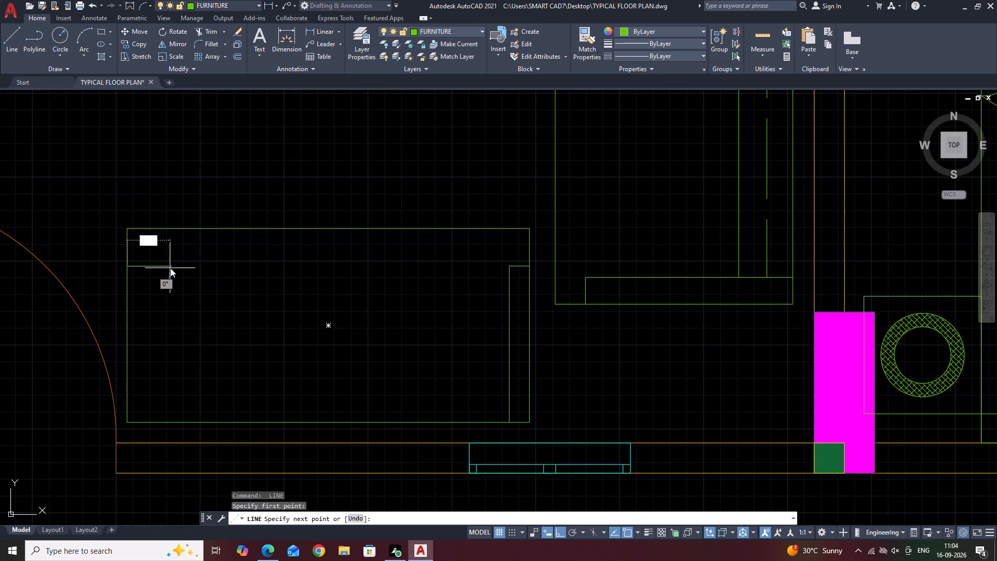
{"action": "key", "text": "space"}
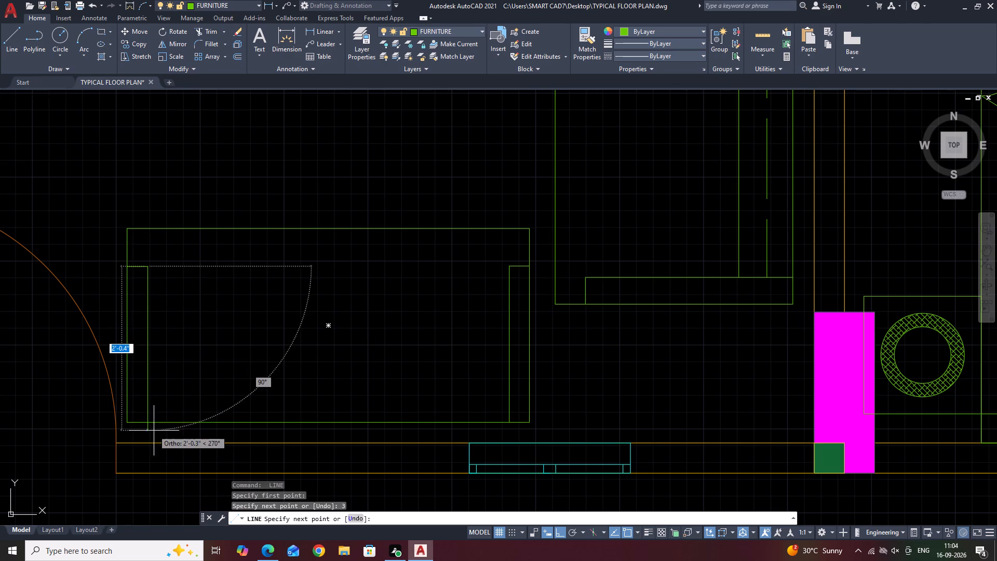
{"action": "left_click", "coordinate": [149, 422]}
{"action": "key", "text": "space"}
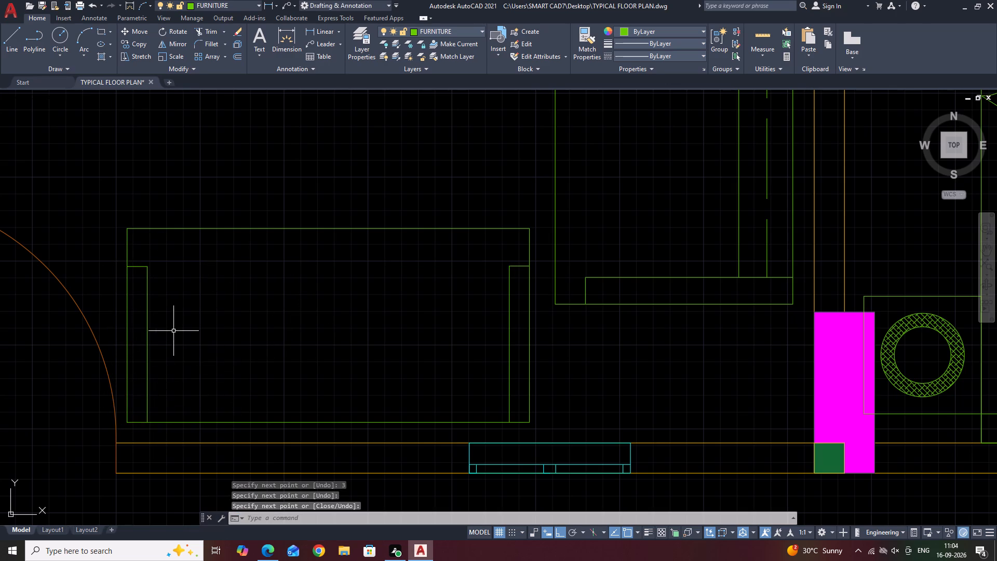
Draw a horizontal backrest line across the second sofa's full width, slightly above its bottom edge.
{"action": "key", "text": "l"}
{"action": "key", "text": "space"}
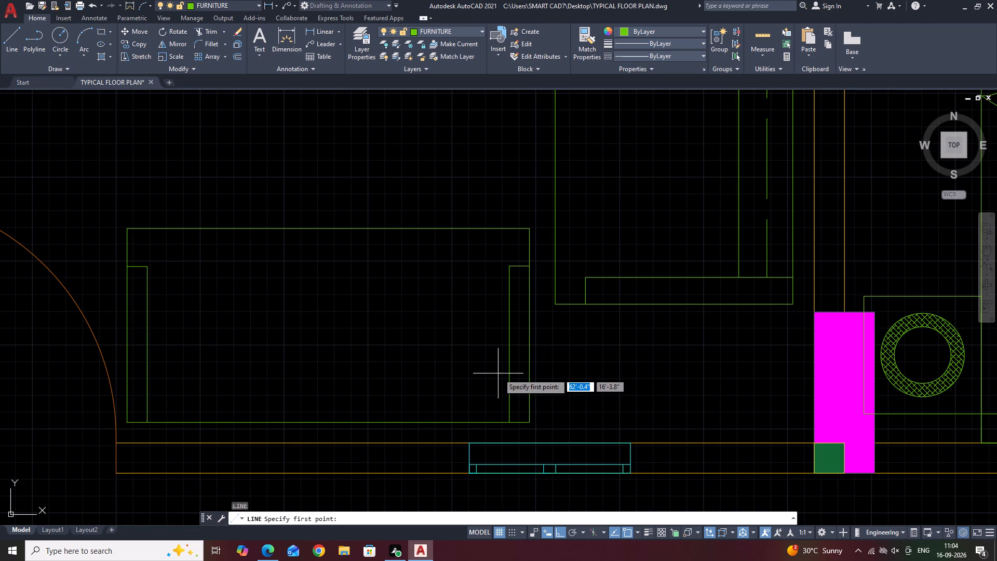
{"action": "left_click", "coordinate": [531, 397]}
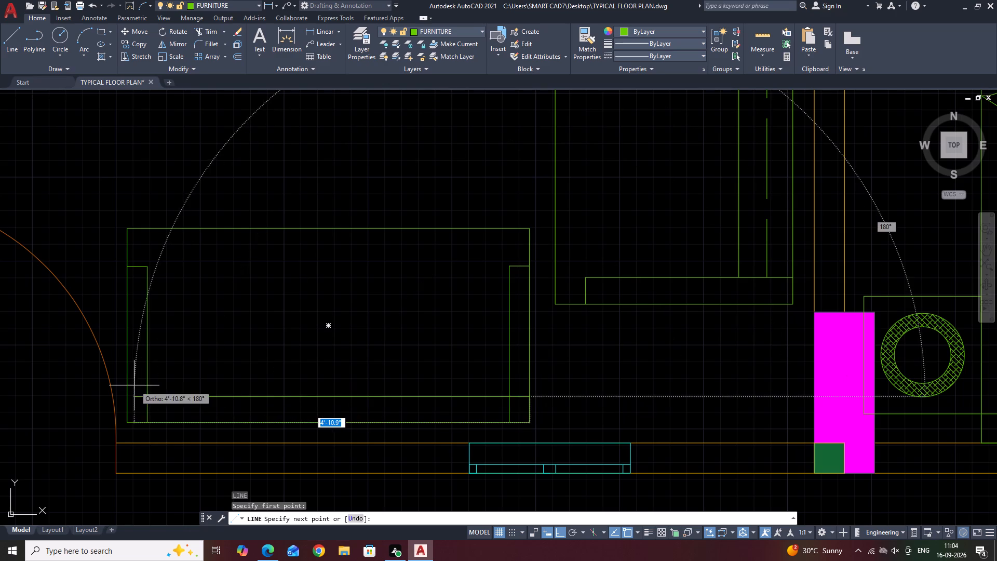
{"action": "left_click", "coordinate": [128, 398]}
{"action": "key", "text": "space"}
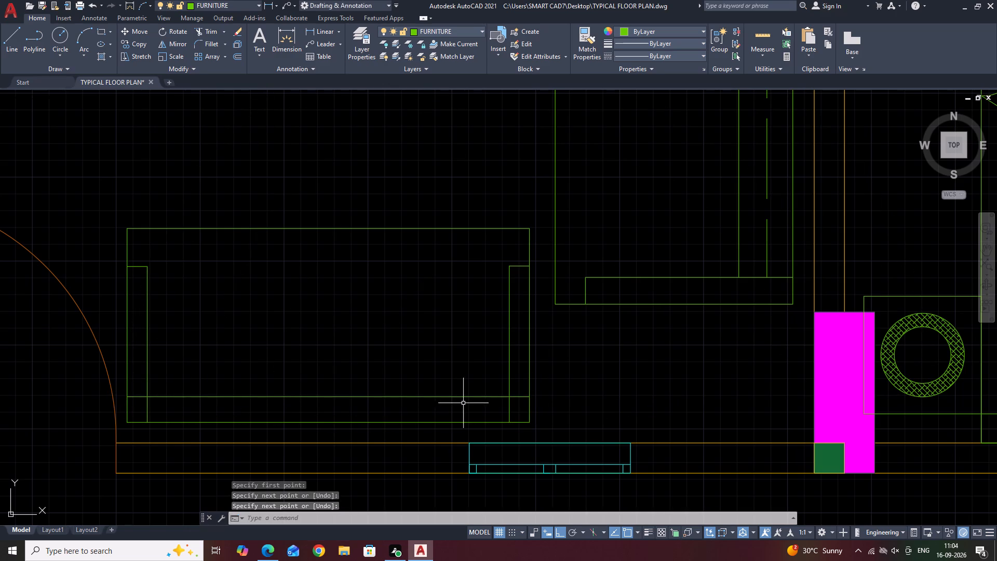
Draw a horizontal line between the second sofa's two armrests, midway between the backrest line and the bottom edge.
{"action": "key", "text": "space"}
{"action": "left_click_drag", "start_coordinate": [147, 410], "coordinate": [160, 410]}
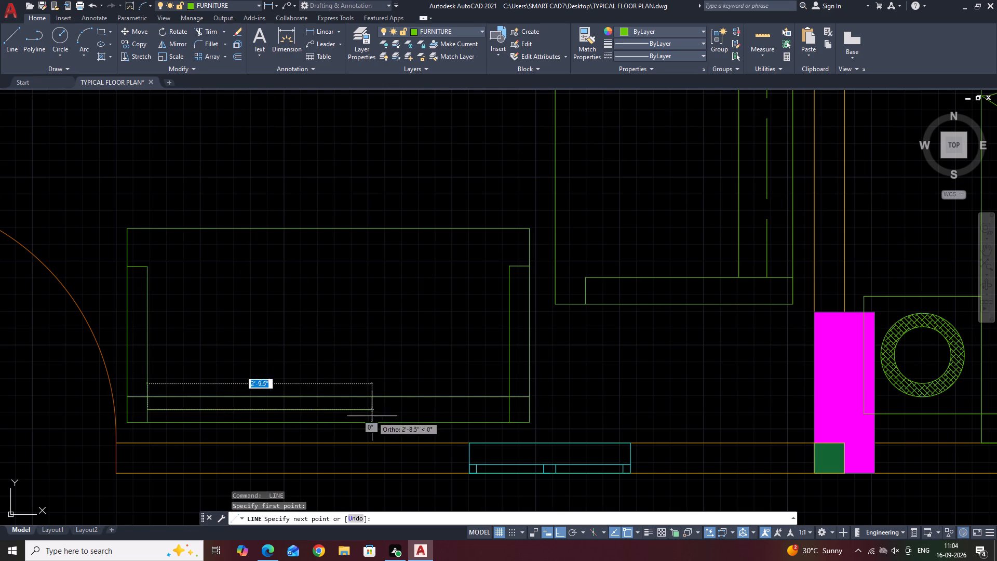
{"action": "left_click", "coordinate": [509, 408]}
{"action": "key", "text": "space"}
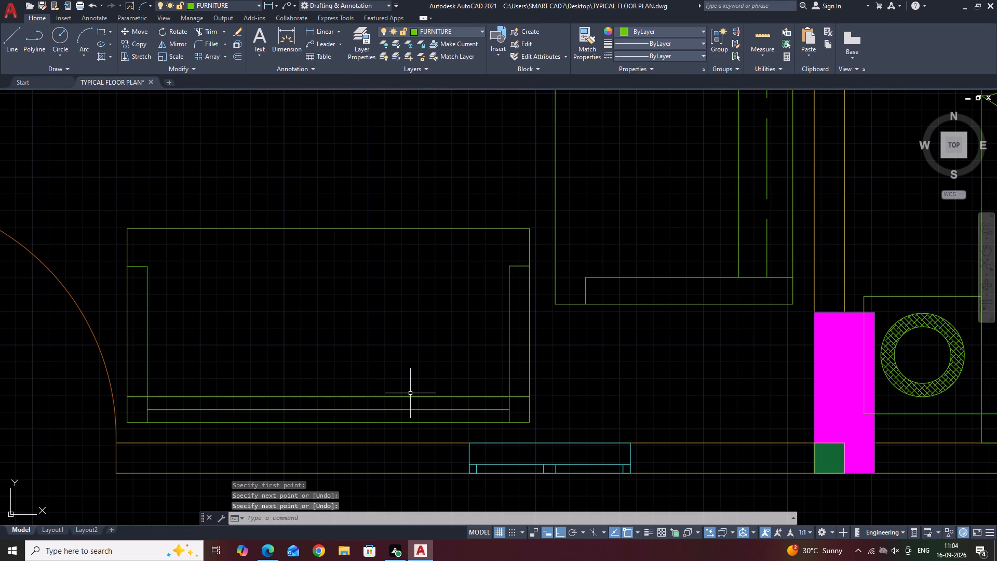
Match the second sofa's lower backrest line to the dashed backrest line of the first sofa.
{"action": "type", "text": "ma"}
{"action": "key", "text": "space"}
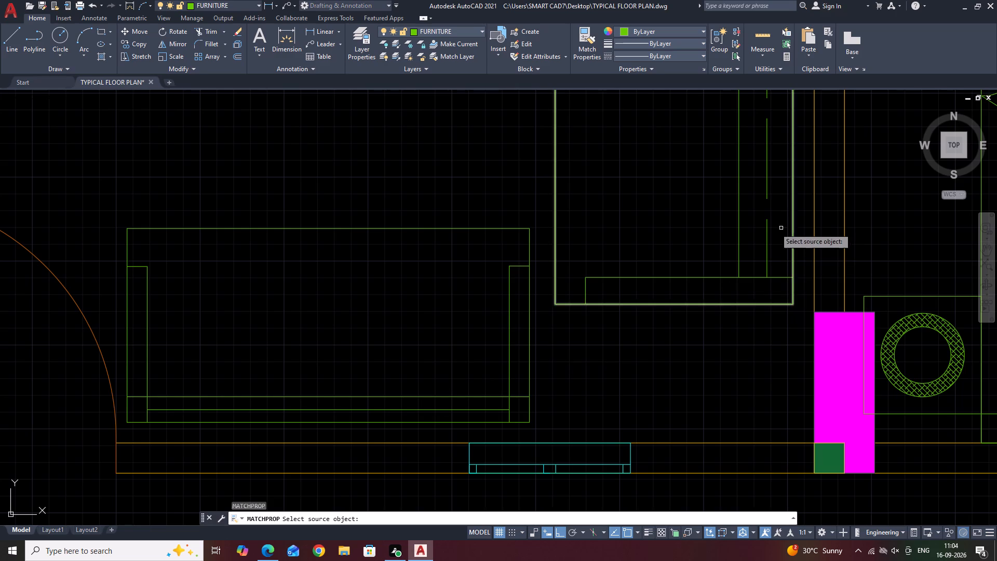
{"action": "left_click", "coordinate": [766, 238]}
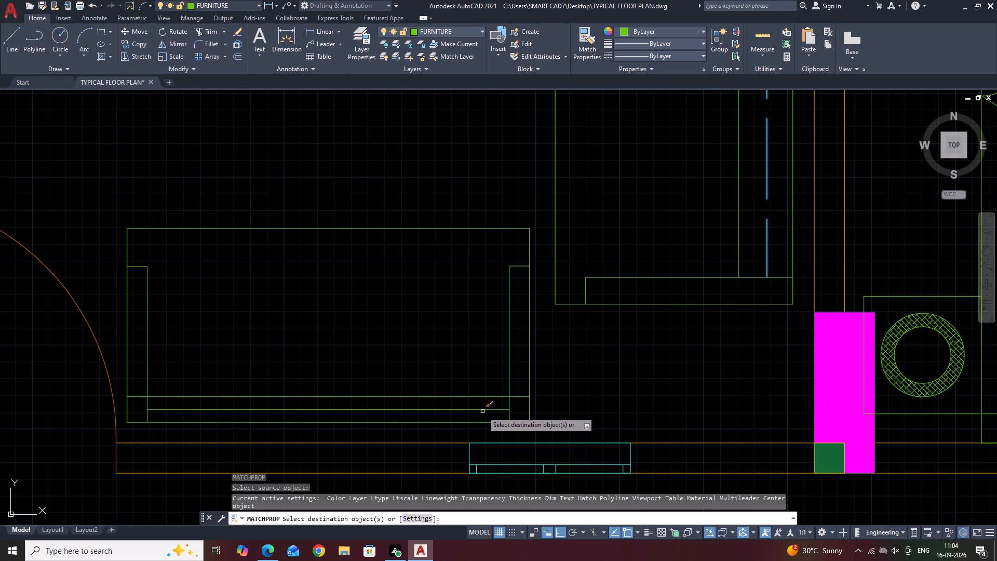
{"action": "left_click", "coordinate": [483, 409]}
{"action": "key", "text": "space"}
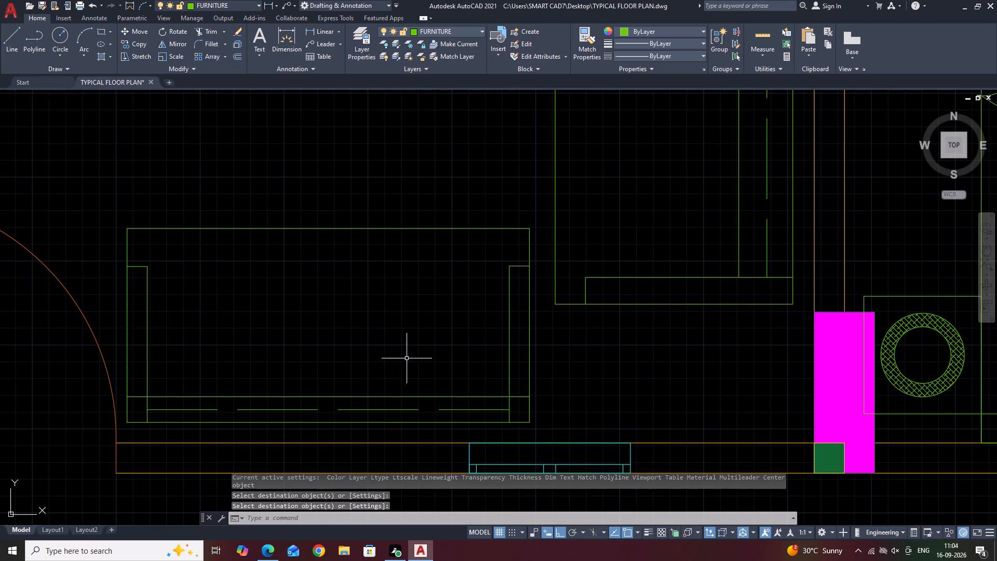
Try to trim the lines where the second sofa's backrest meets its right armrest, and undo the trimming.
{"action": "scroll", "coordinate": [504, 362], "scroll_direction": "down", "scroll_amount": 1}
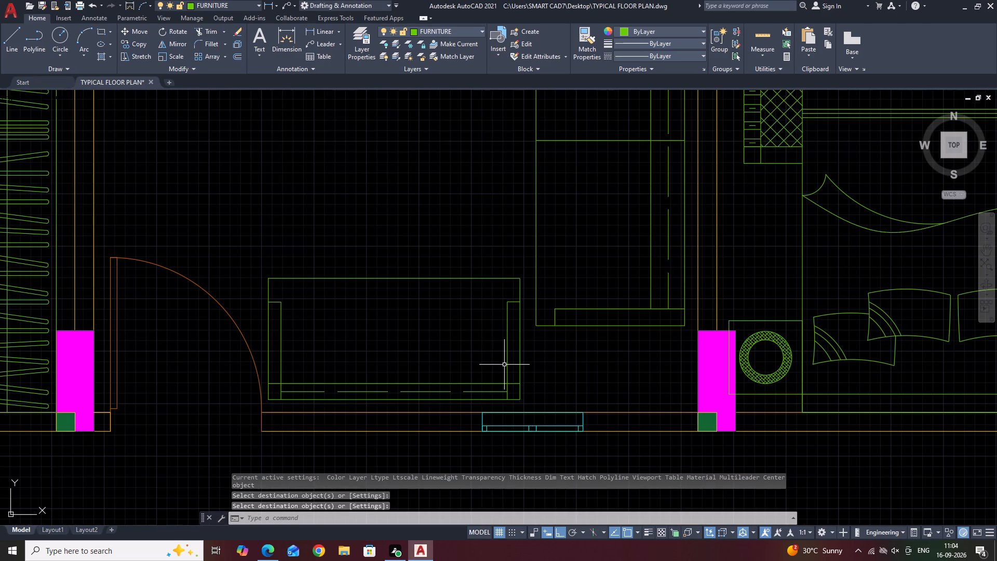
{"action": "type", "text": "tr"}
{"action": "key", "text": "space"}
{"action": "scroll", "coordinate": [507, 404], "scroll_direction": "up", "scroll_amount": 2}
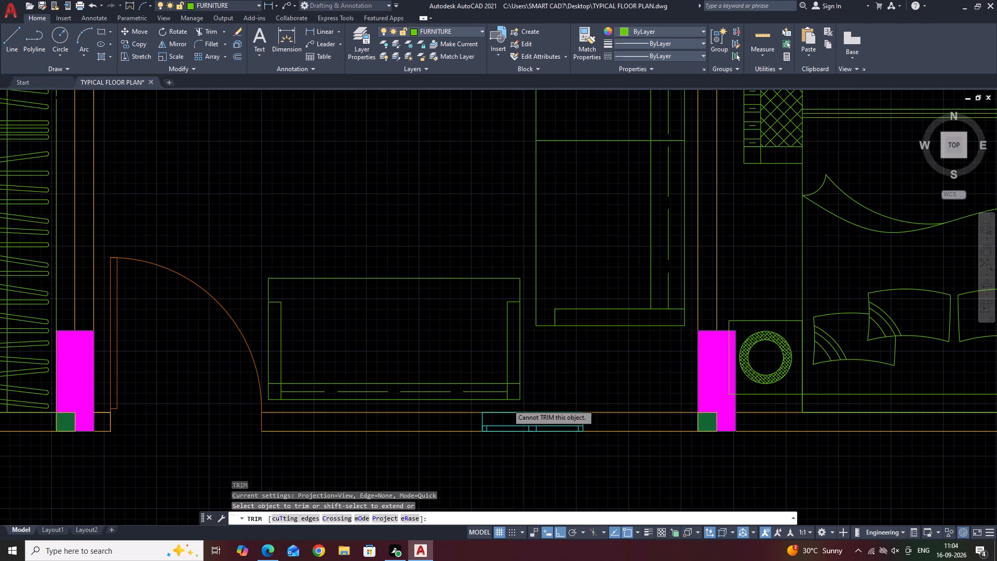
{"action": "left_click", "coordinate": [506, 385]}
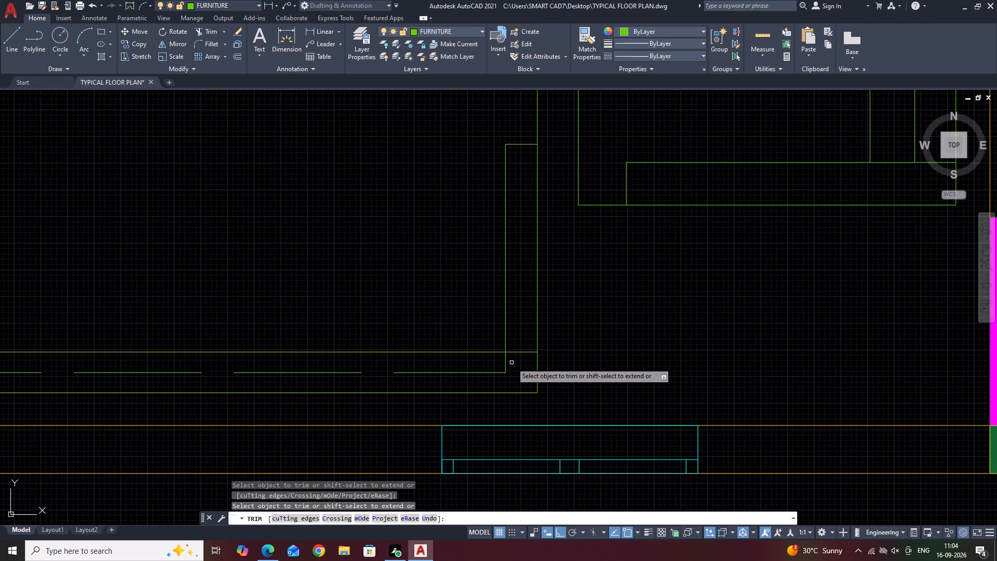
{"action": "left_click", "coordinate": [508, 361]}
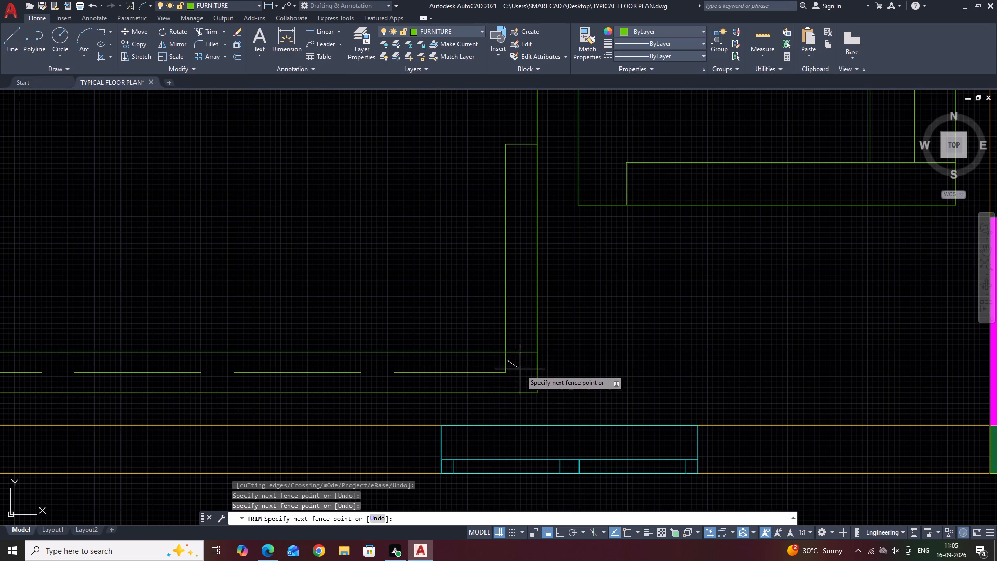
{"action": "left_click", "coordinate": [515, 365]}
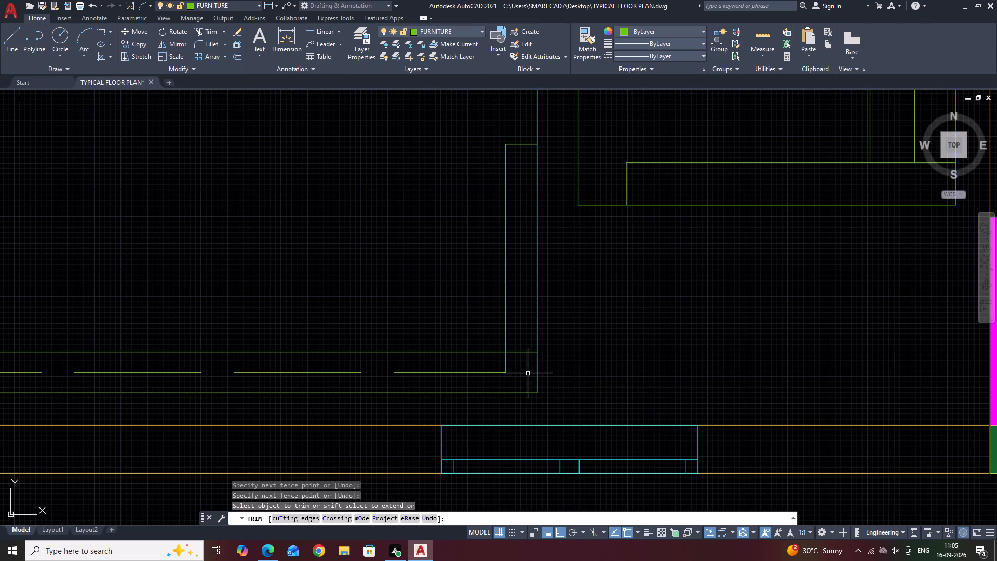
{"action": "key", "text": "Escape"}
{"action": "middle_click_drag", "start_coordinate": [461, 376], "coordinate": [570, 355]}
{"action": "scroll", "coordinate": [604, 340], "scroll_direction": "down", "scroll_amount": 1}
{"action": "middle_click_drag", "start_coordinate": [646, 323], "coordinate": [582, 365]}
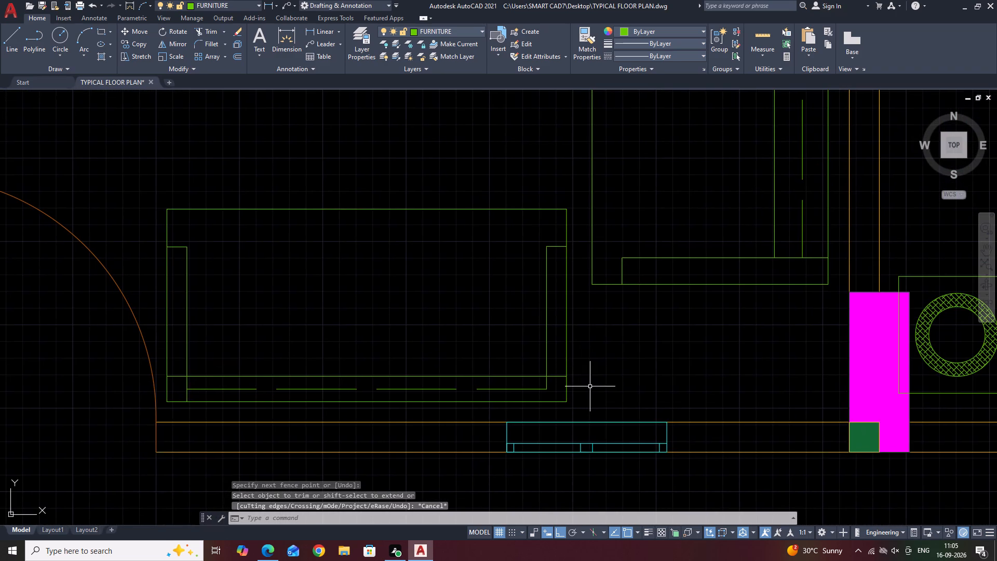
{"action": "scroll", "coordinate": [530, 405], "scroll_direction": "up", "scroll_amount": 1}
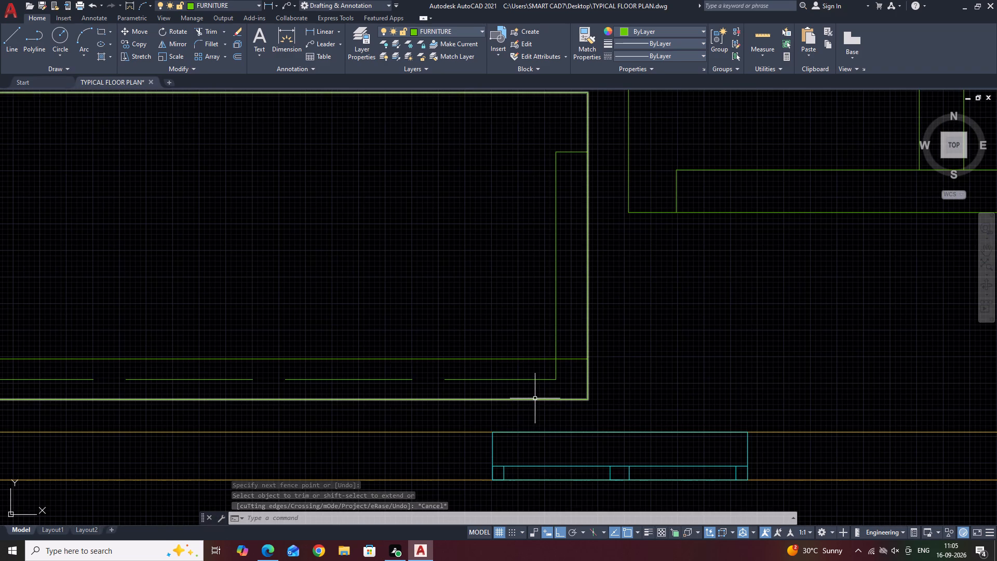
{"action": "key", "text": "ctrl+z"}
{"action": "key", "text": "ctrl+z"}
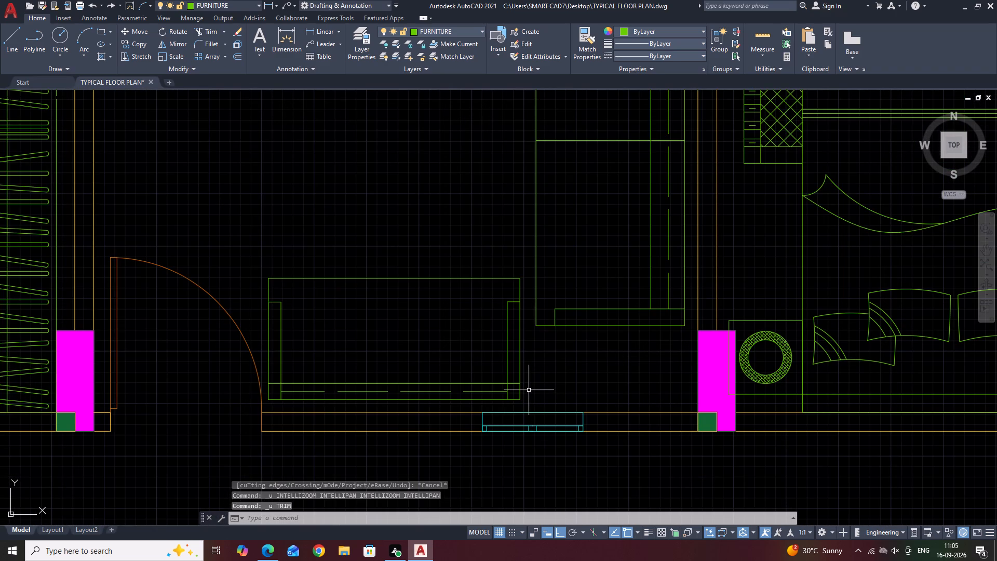
Trim the ends of the second sofa's solid backrest line that cross its right and left armrests.
{"action": "type", "text": "tr"}
{"action": "key", "text": "space"}
{"action": "left_click", "coordinate": [512, 384]}
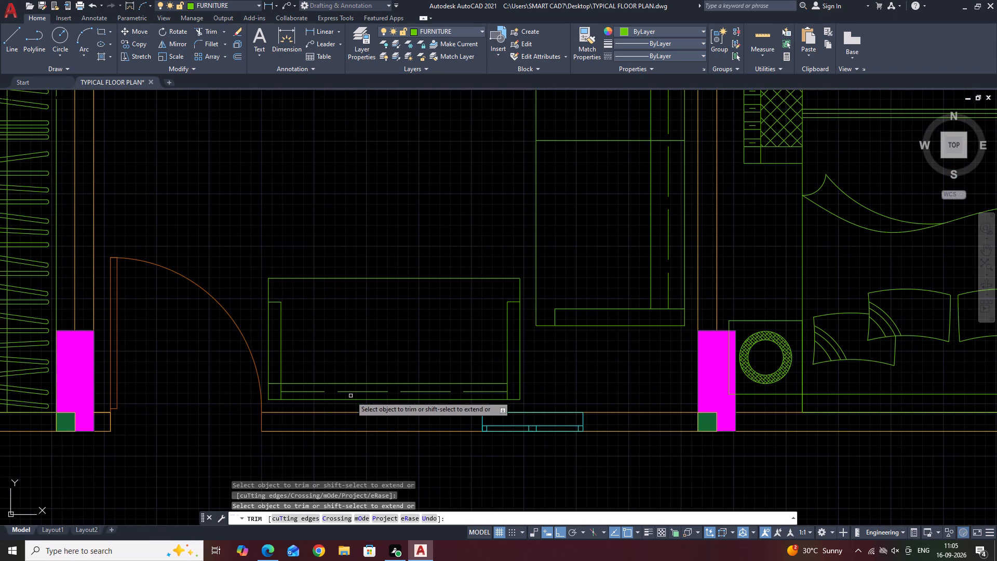
{"action": "scroll", "coordinate": [267, 392], "scroll_direction": "up", "scroll_amount": 1}
{"action": "left_click", "coordinate": [273, 380]}
{"action": "key", "text": "Escape"}
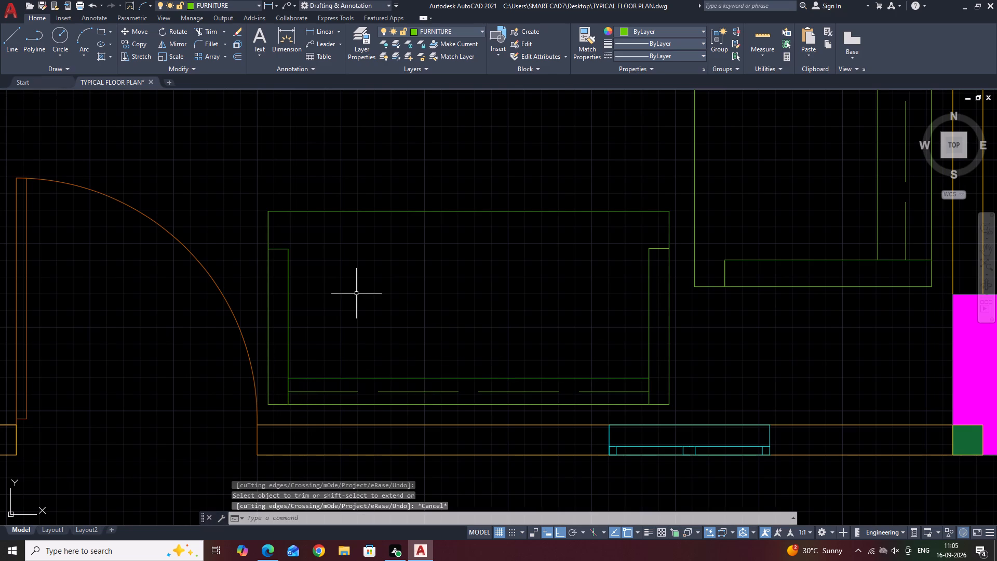
Draw a centre table rectangle about 2'-5" wide and 3'-8" high in the hall, in front of the two sofas.
{"action": "scroll", "coordinate": [356, 293], "scroll_direction": "down", "scroll_amount": 2}
{"action": "middle_click_drag", "start_coordinate": [375, 330], "coordinate": [446, 394]}
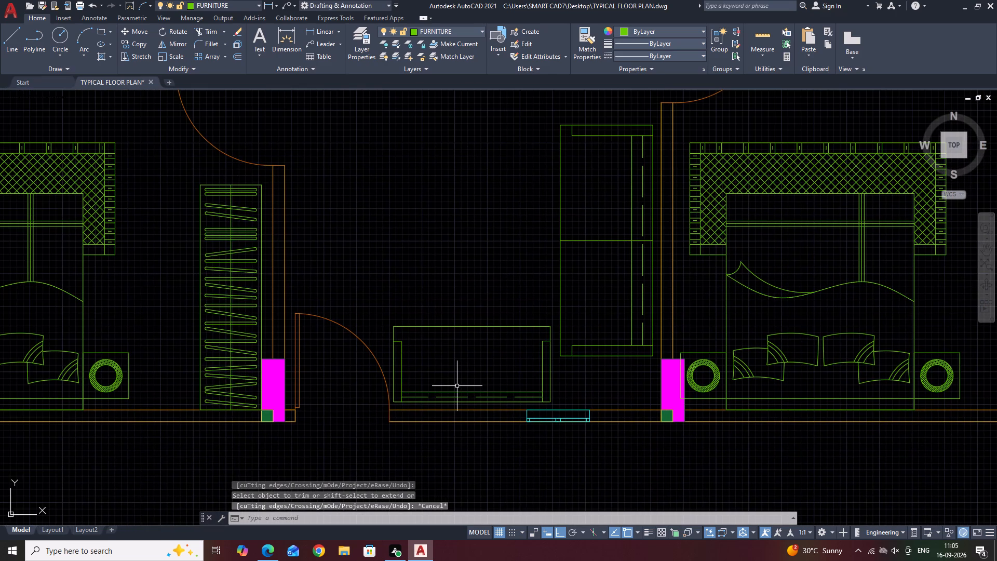
{"action": "middle_click_drag", "start_coordinate": [500, 323], "coordinate": [503, 359]}
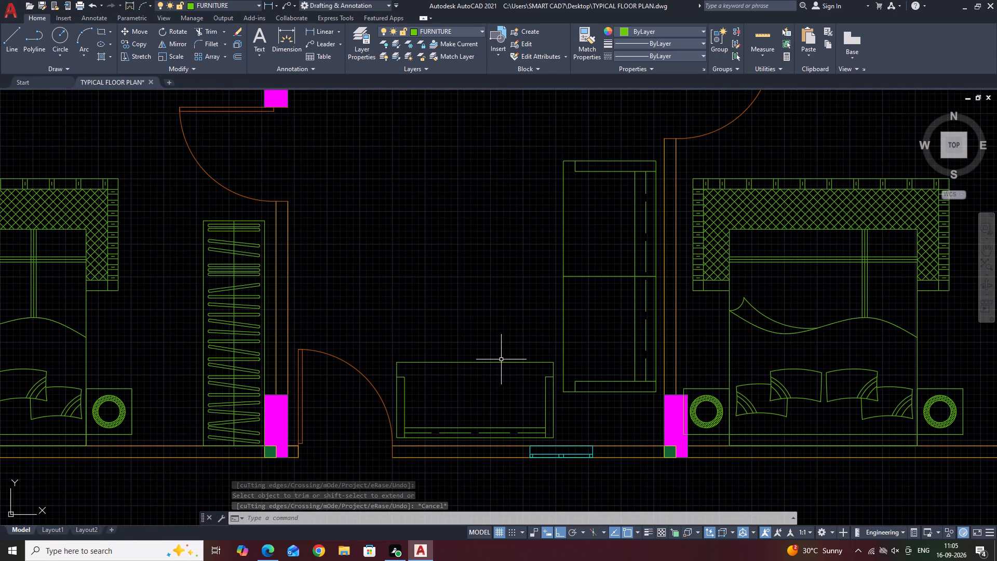
{"action": "left_click", "coordinate": [96, 30]}
{"action": "left_click", "coordinate": [102, 32]}
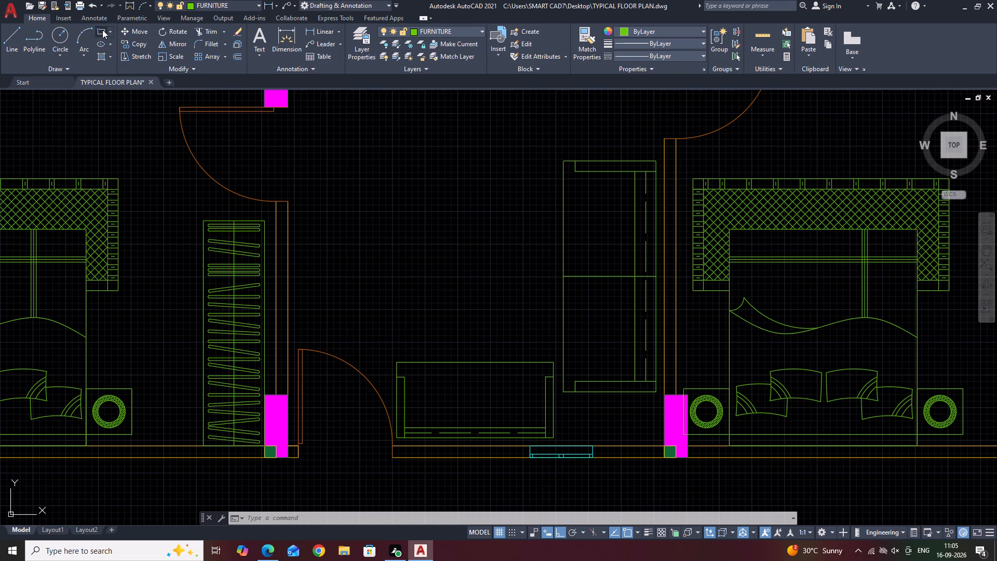
{"action": "middle_click_drag", "start_coordinate": [396, 279], "coordinate": [405, 293]}
{"action": "left_click", "coordinate": [435, 218]}
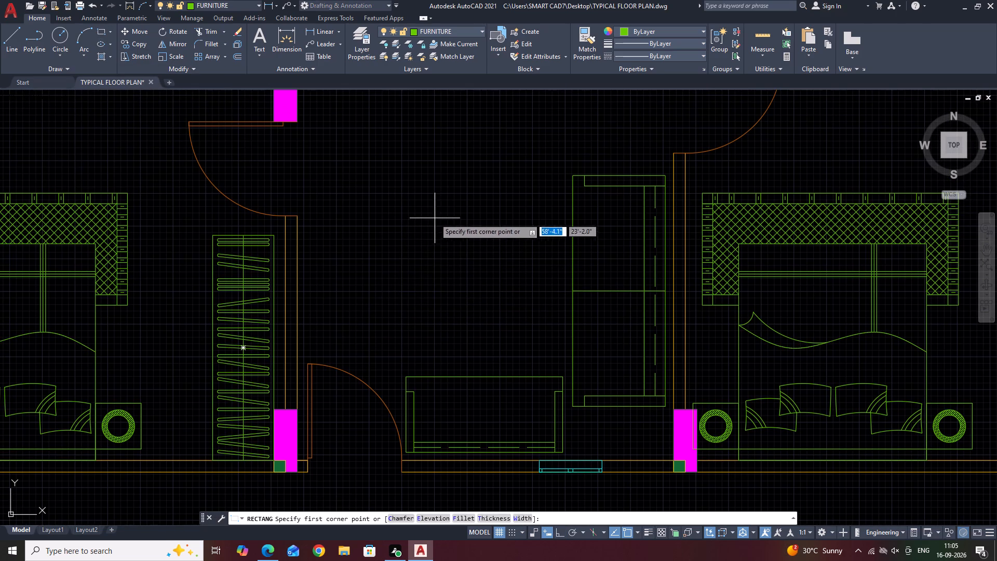
{"action": "left_click", "coordinate": [511, 332]}
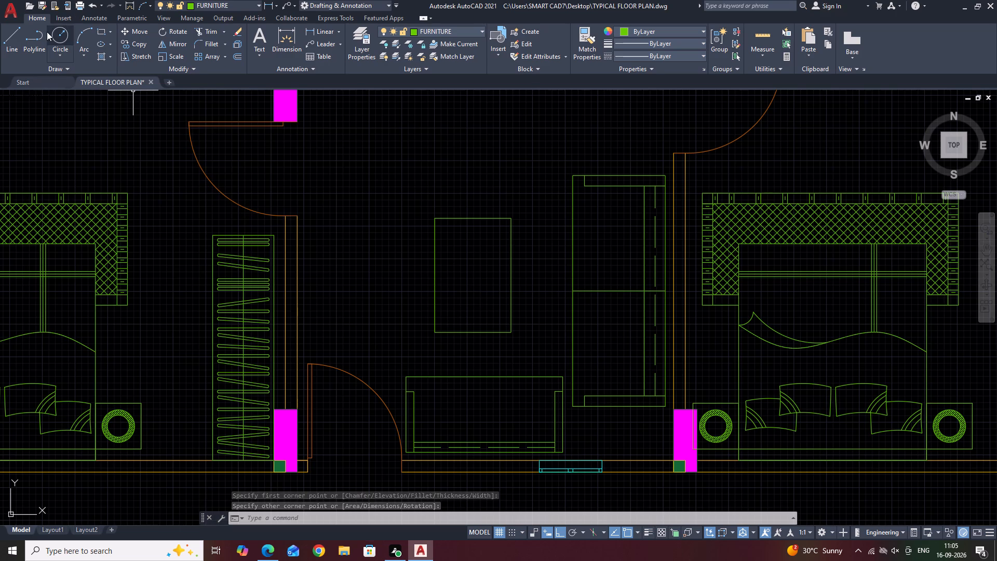
Outline a carpet around the centre table with lines from the first sofa's top-edge midpoint up, left, down and right to the second sofa's left edge.
{"action": "left_click", "coordinate": [6, 32]}
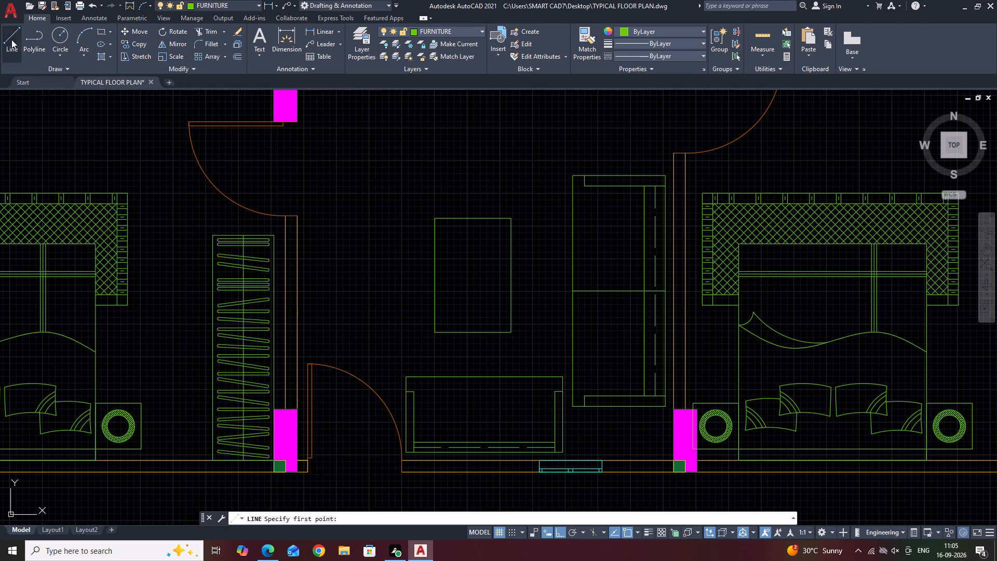
{"action": "middle_click_drag", "start_coordinate": [550, 224], "coordinate": [550, 292]}
{"action": "middle_click_drag", "start_coordinate": [603, 261], "coordinate": [570, 329]}
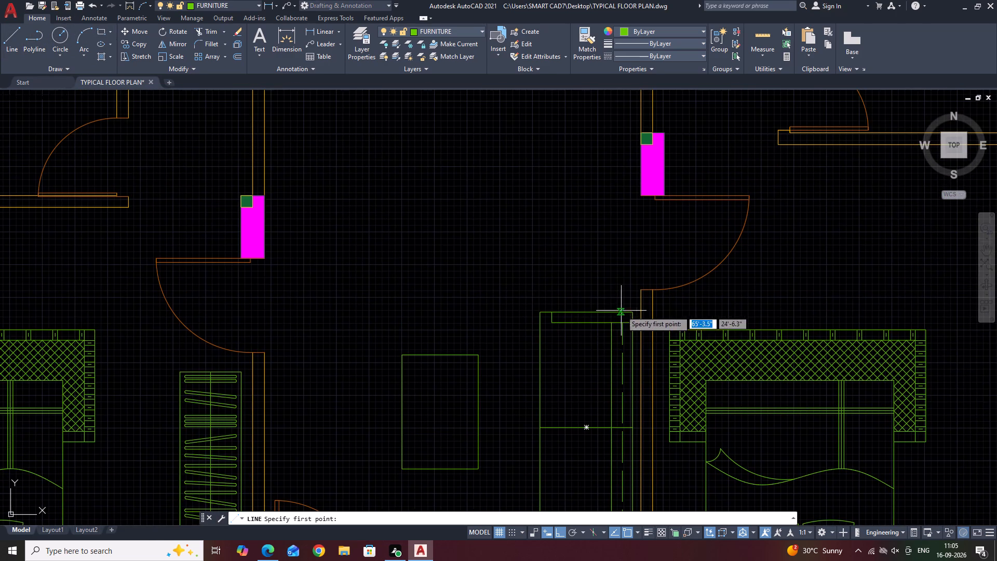
{"action": "left_click", "coordinate": [585, 312]}
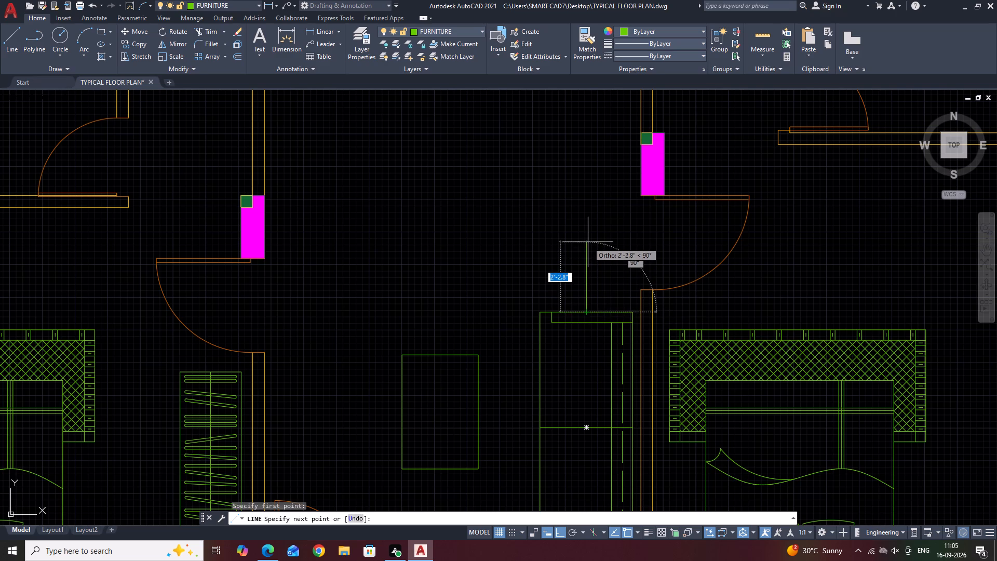
{"action": "left_click", "coordinate": [588, 261]}
{"action": "scroll", "coordinate": [289, 272], "scroll_direction": "down", "scroll_amount": 1}
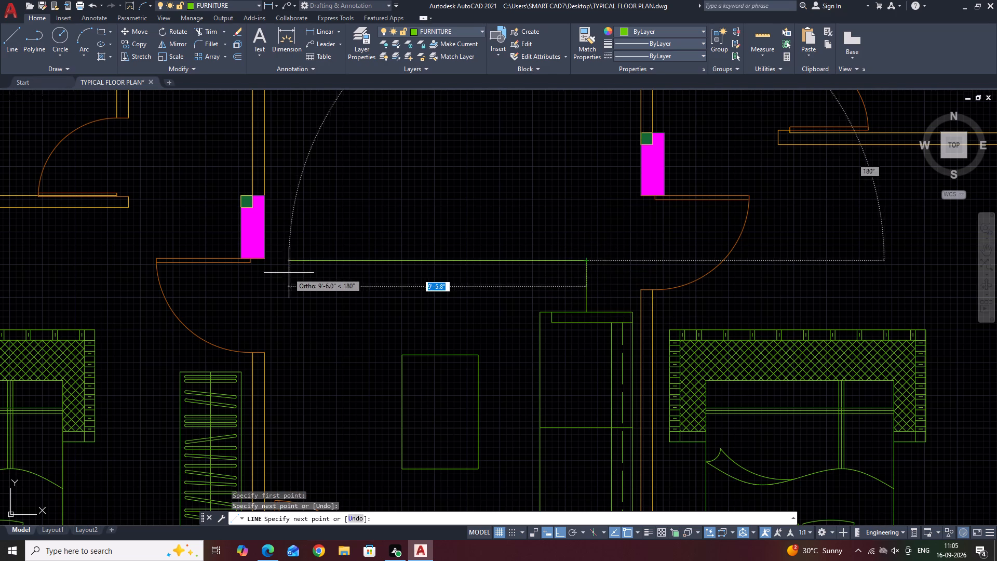
{"action": "middle_click_drag", "start_coordinate": [321, 308], "coordinate": [346, 257]}
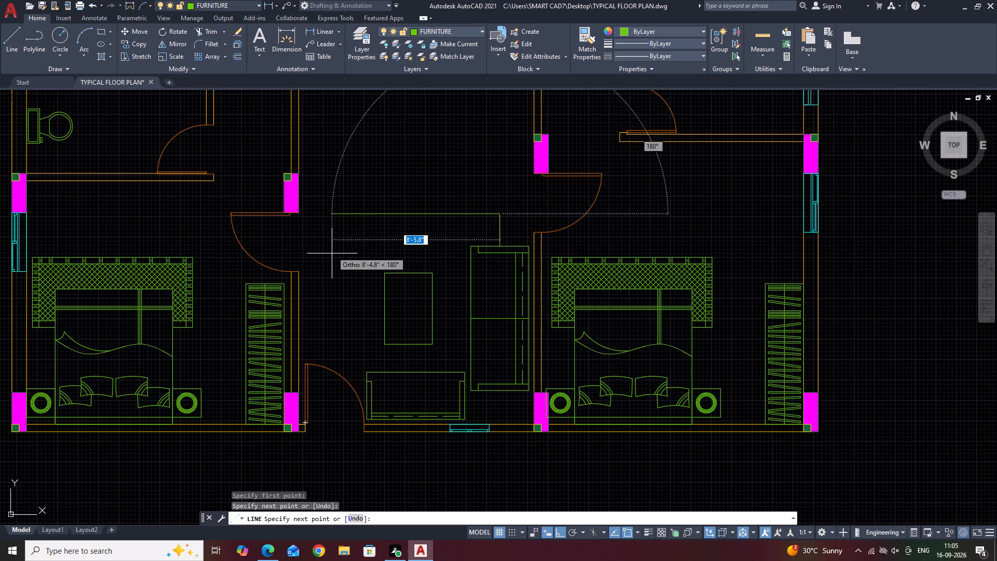
{"action": "left_click", "coordinate": [338, 214]}
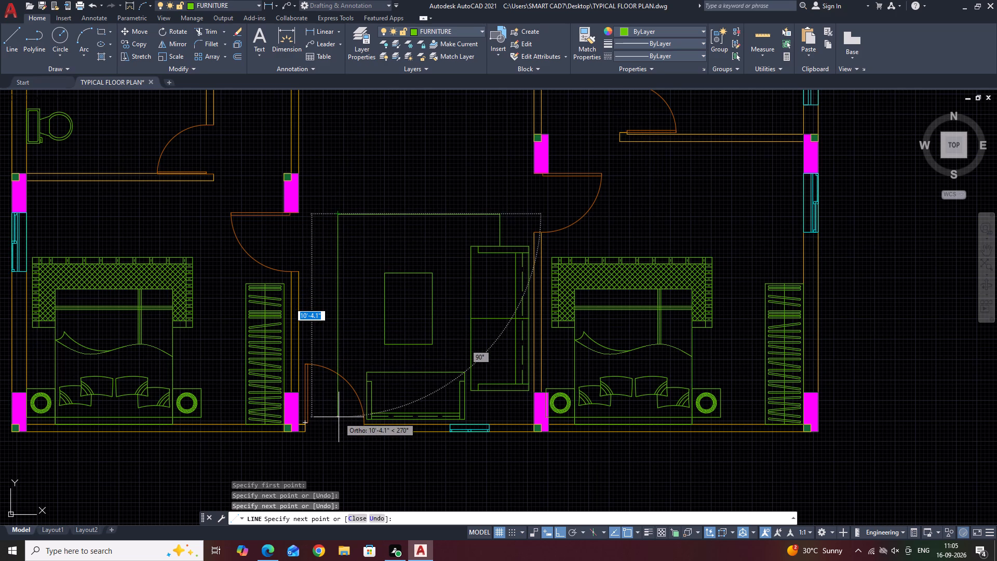
{"action": "scroll", "coordinate": [339, 390], "scroll_direction": "up", "scroll_amount": 2}
{"action": "left_click", "coordinate": [338, 392]}
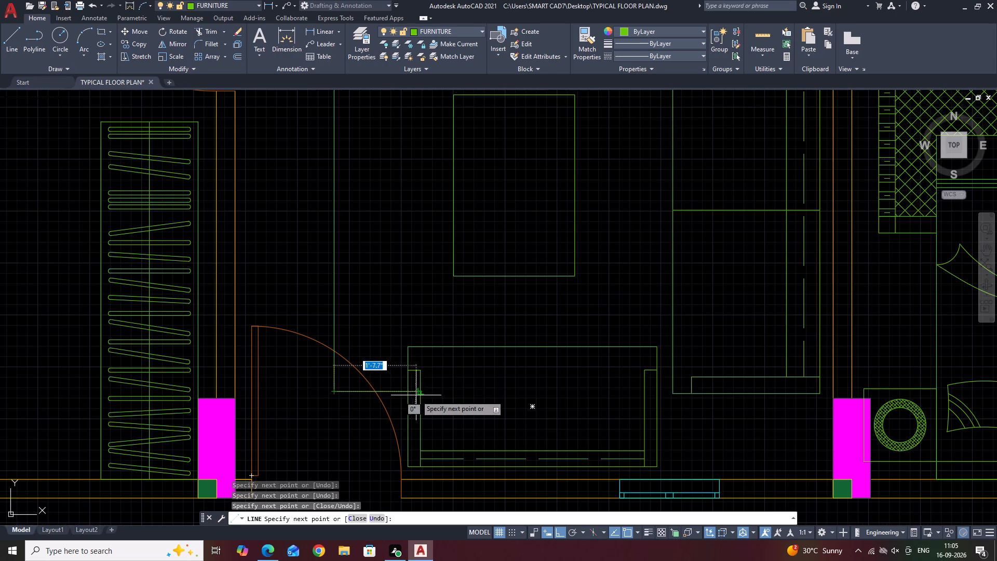
{"action": "left_click", "coordinate": [407, 392]}
{"action": "right_click", "coordinate": [406, 392]}
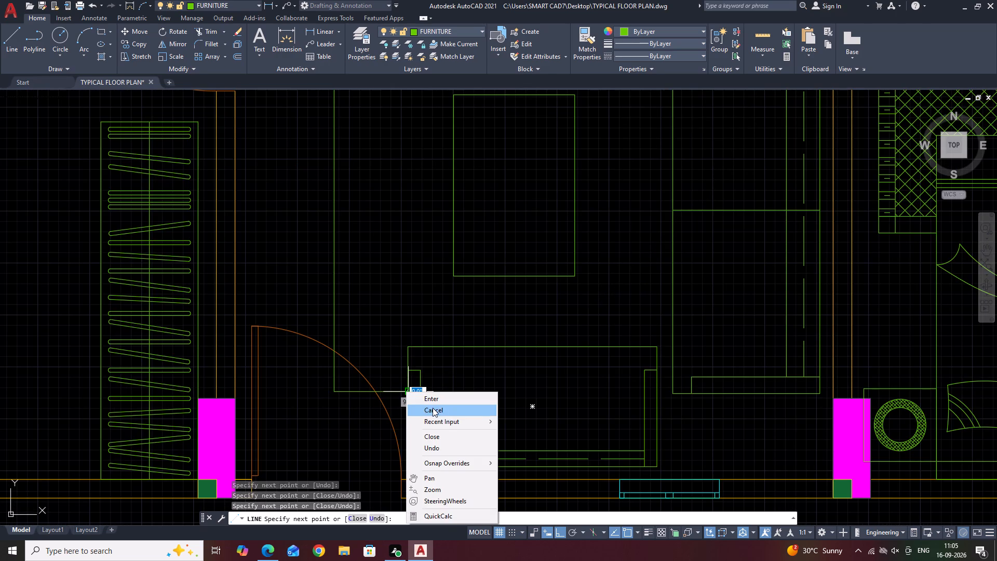
{"action": "left_click", "coordinate": [433, 408]}
Move the six-seat dining table set slightly down and to the left, closer to the hall seating area.
{"action": "scroll", "coordinate": [410, 340], "scroll_direction": "down", "scroll_amount": 2}
{"action": "middle_click_drag", "start_coordinate": [498, 244], "coordinate": [482, 282]}
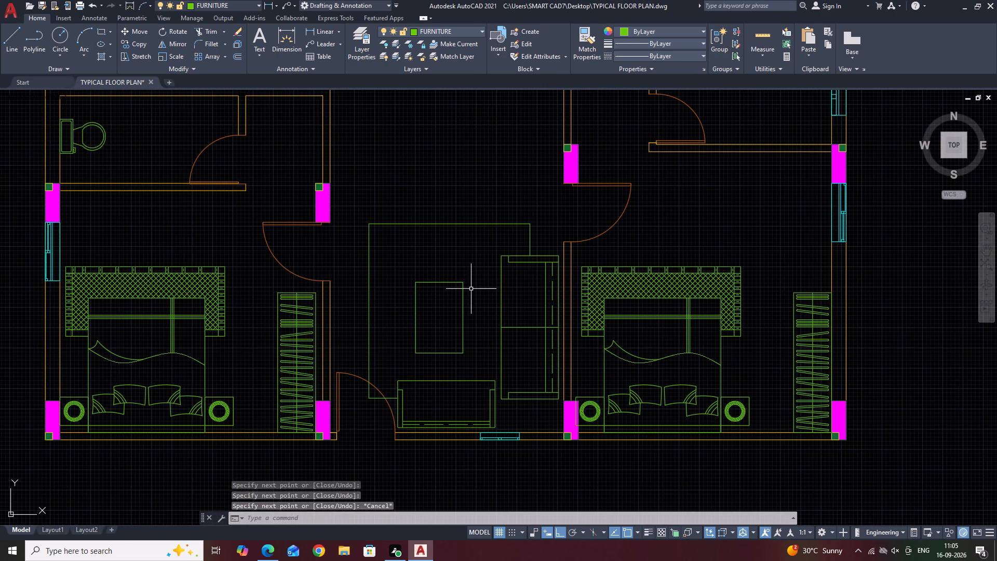
{"action": "middle_click_drag", "start_coordinate": [453, 286], "coordinate": [349, 346]}
{"action": "middle_click_drag", "start_coordinate": [498, 306], "coordinate": [431, 307]}
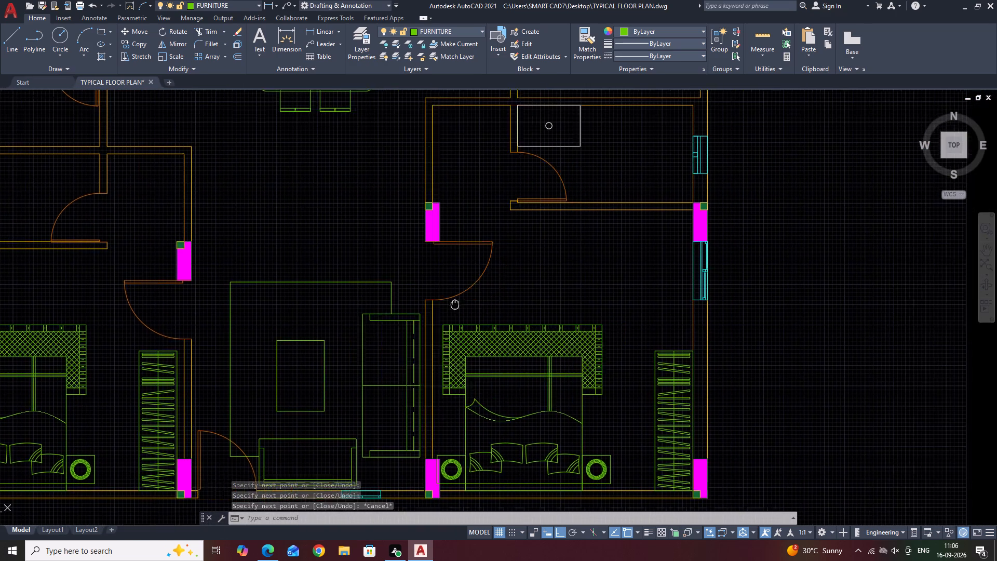
{"action": "middle_click_drag", "start_coordinate": [431, 307], "coordinate": [410, 335]}
{"action": "middle_click_drag", "start_coordinate": [390, 238], "coordinate": [410, 282]}
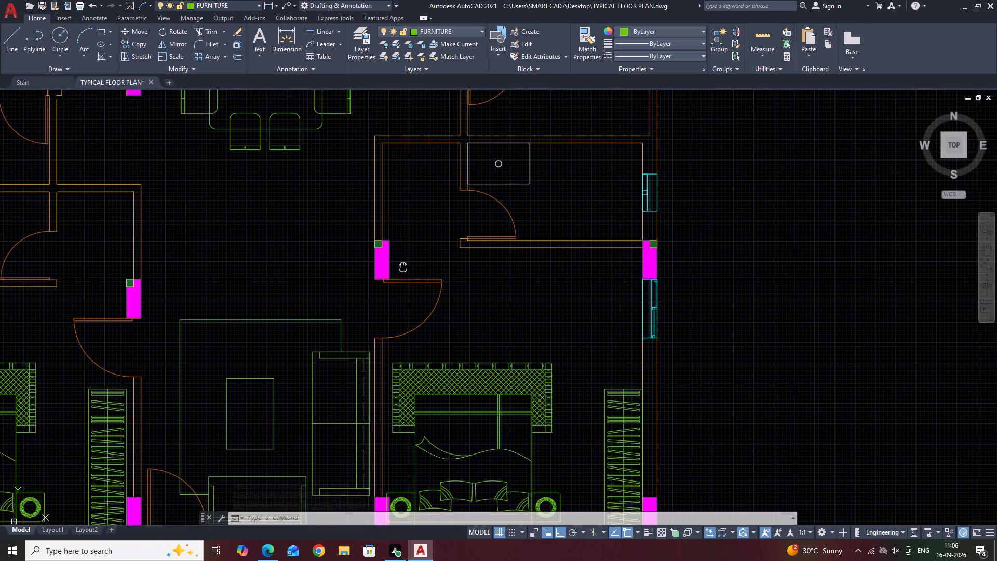
{"action": "middle_click_drag", "start_coordinate": [410, 282], "coordinate": [477, 413]}
{"action": "scroll", "coordinate": [471, 413], "scroll_direction": "down", "scroll_amount": 1}
{"action": "middle_click_drag", "start_coordinate": [403, 254], "coordinate": [420, 316]}
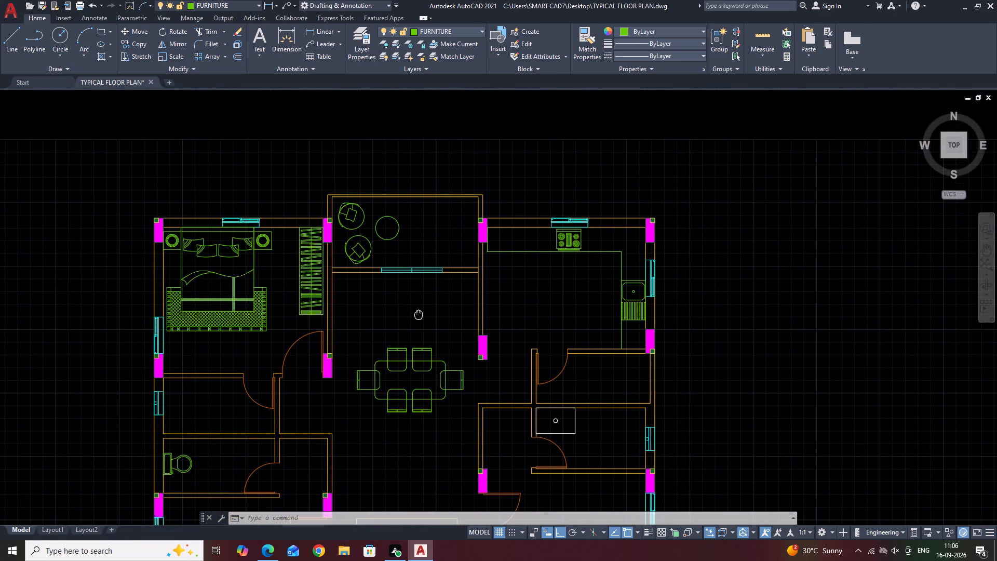
{"action": "middle_click_drag", "start_coordinate": [420, 316], "coordinate": [437, 311]}
{"action": "left_click_drag", "start_coordinate": [451, 416], "coordinate": [441, 398]}
{"action": "left_click", "coordinate": [415, 376]}
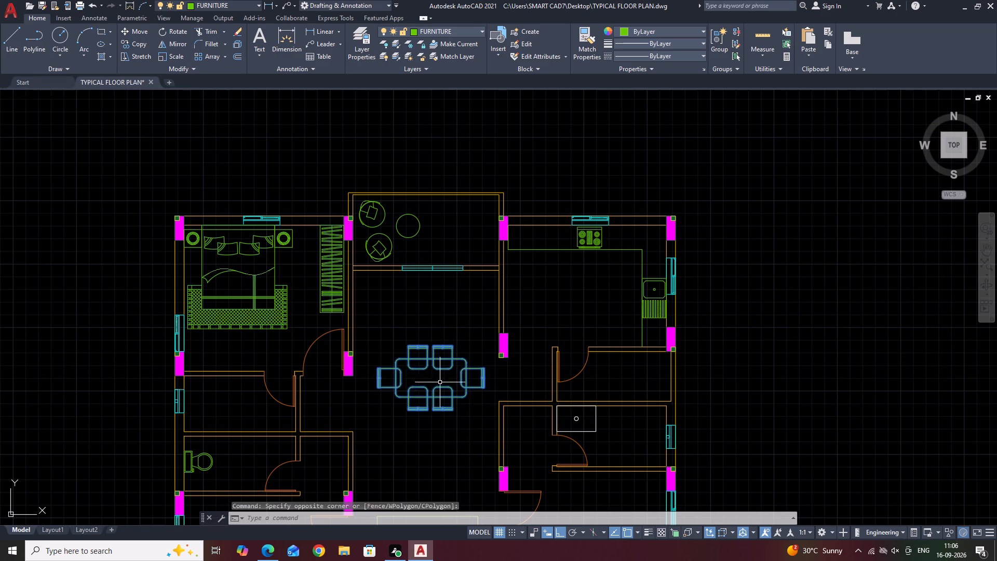
{"action": "middle_click_drag", "start_coordinate": [450, 384], "coordinate": [432, 186]}
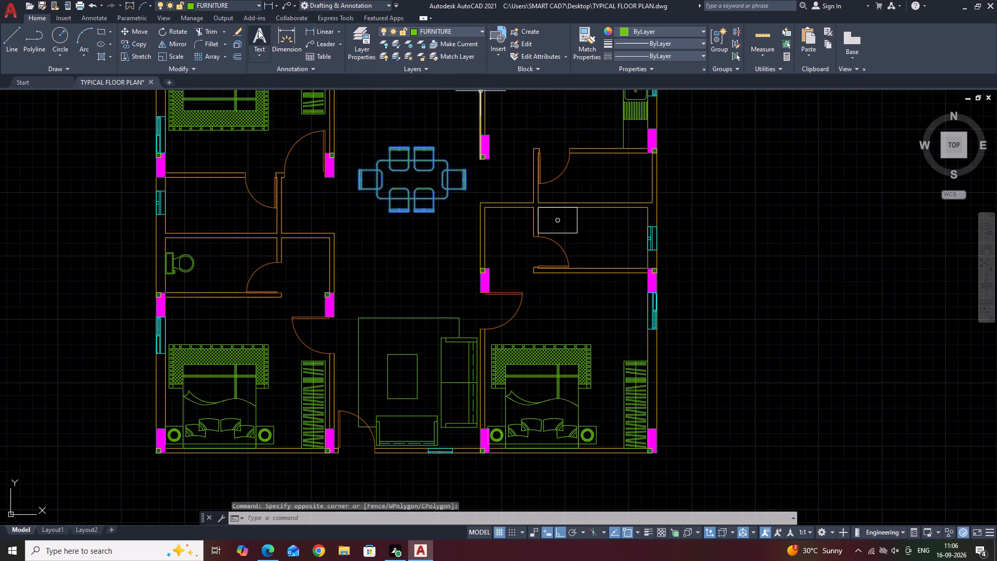
{"action": "left_click", "coordinate": [140, 31]}
{"action": "left_click", "coordinate": [442, 184]}
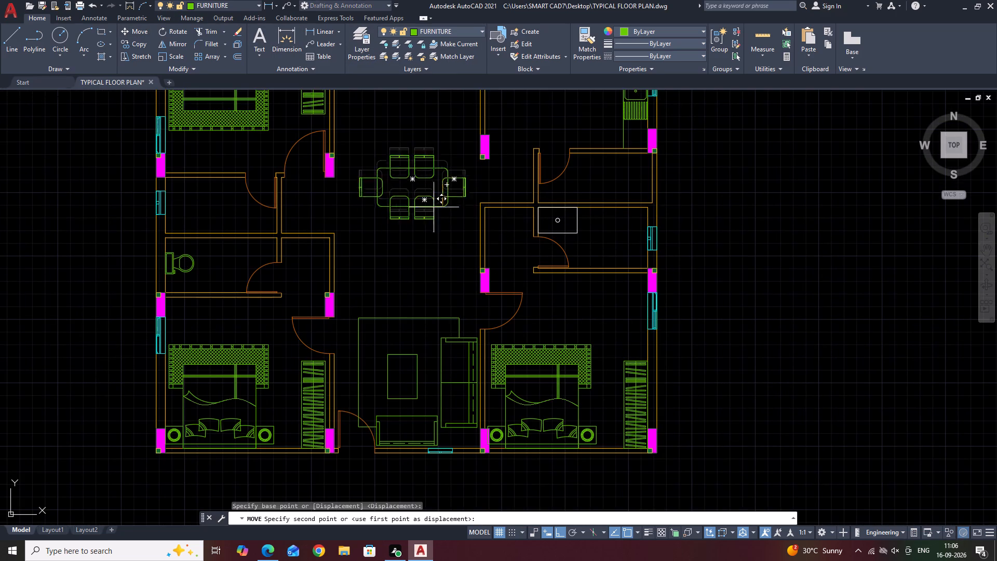
{"action": "left_click", "coordinate": [426, 210]}
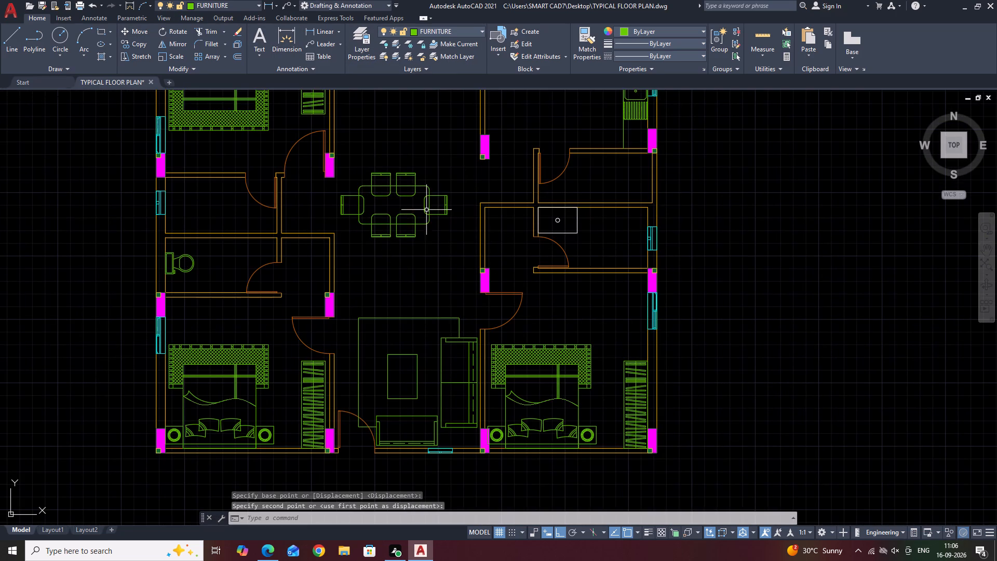
Move the six-seat dining table set slightly to the right, towards the middle of the dining area.
{"action": "middle_click_drag", "start_coordinate": [453, 160], "coordinate": [463, 252]}
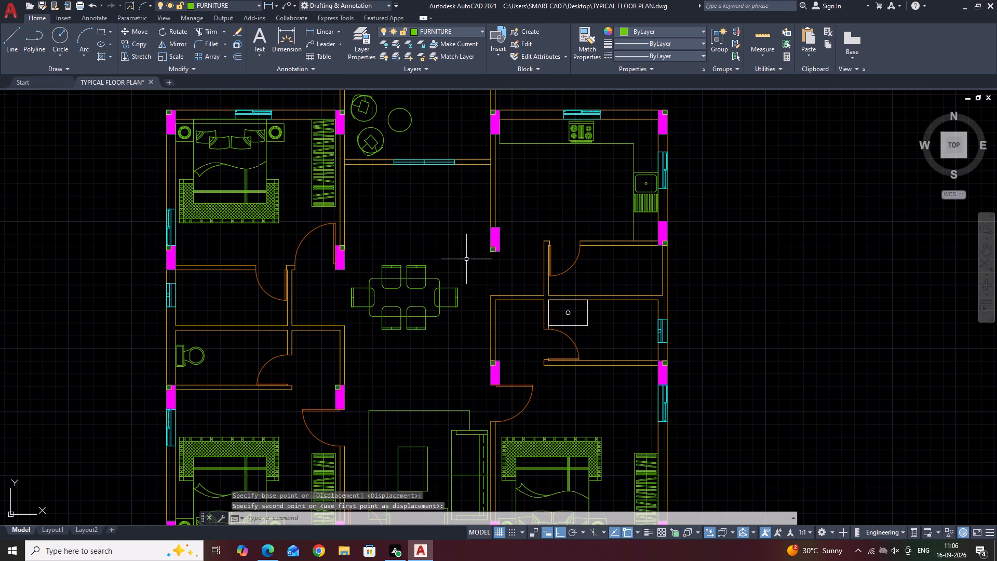
{"action": "left_click", "coordinate": [470, 278]}
{"action": "left_click", "coordinate": [437, 313]}
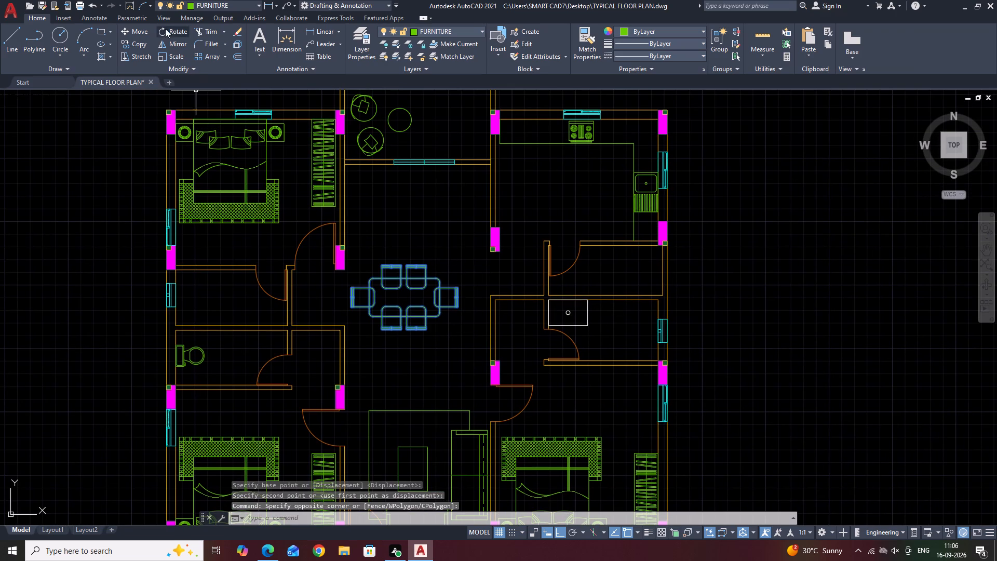
{"action": "left_click", "coordinate": [134, 30]}
{"action": "scroll", "coordinate": [413, 298], "scroll_direction": "up", "scroll_amount": 2}
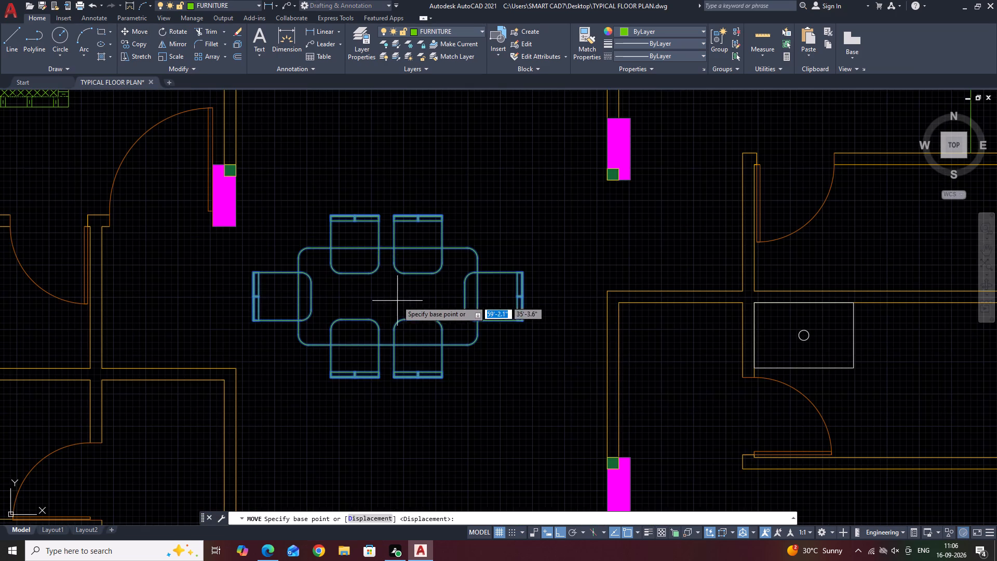
{"action": "left_click", "coordinate": [396, 301]}
{"action": "left_click", "coordinate": [435, 299]}
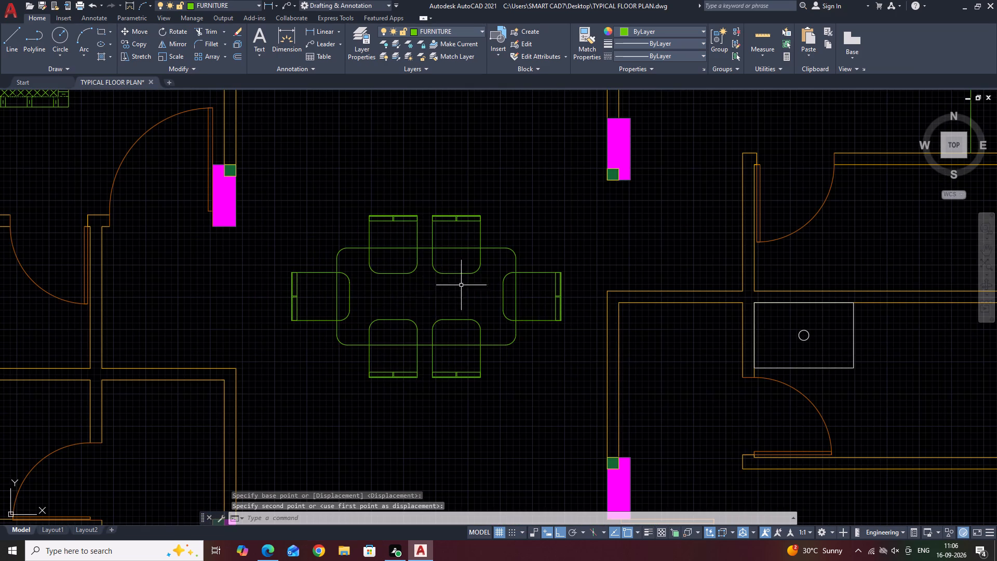
Draw a three-point arc bulging right, between the dining set and the balcony window, ending about 3'-1" from its second point.
{"action": "middle_click_drag", "start_coordinate": [472, 296], "coordinate": [495, 363]}
{"action": "scroll", "coordinate": [500, 369], "scroll_direction": "down", "scroll_amount": 2}
{"action": "middle_click_drag", "start_coordinate": [543, 268], "coordinate": [524, 302]}
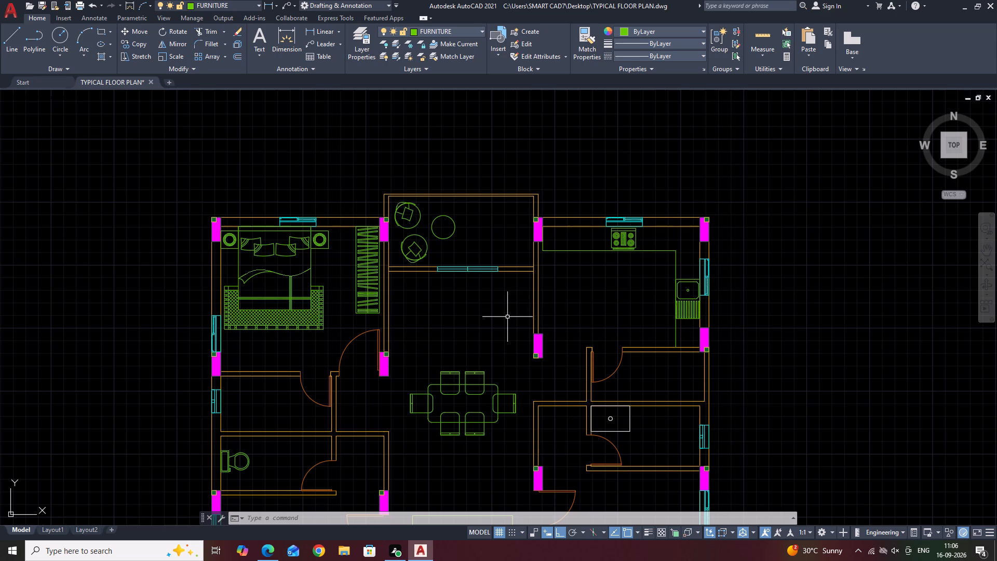
{"action": "middle_click_drag", "start_coordinate": [499, 296], "coordinate": [479, 308]}
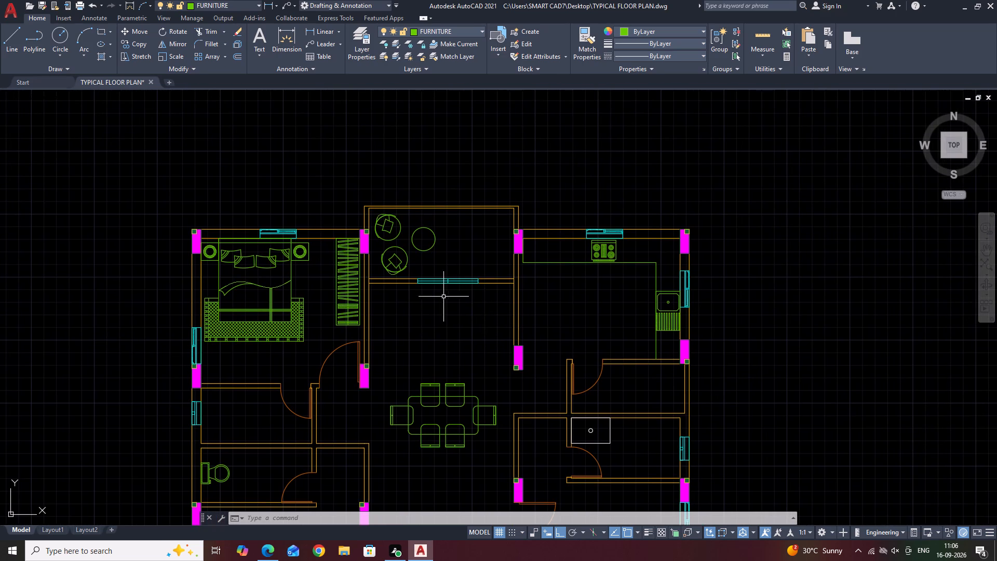
{"action": "left_click", "coordinate": [84, 34]}
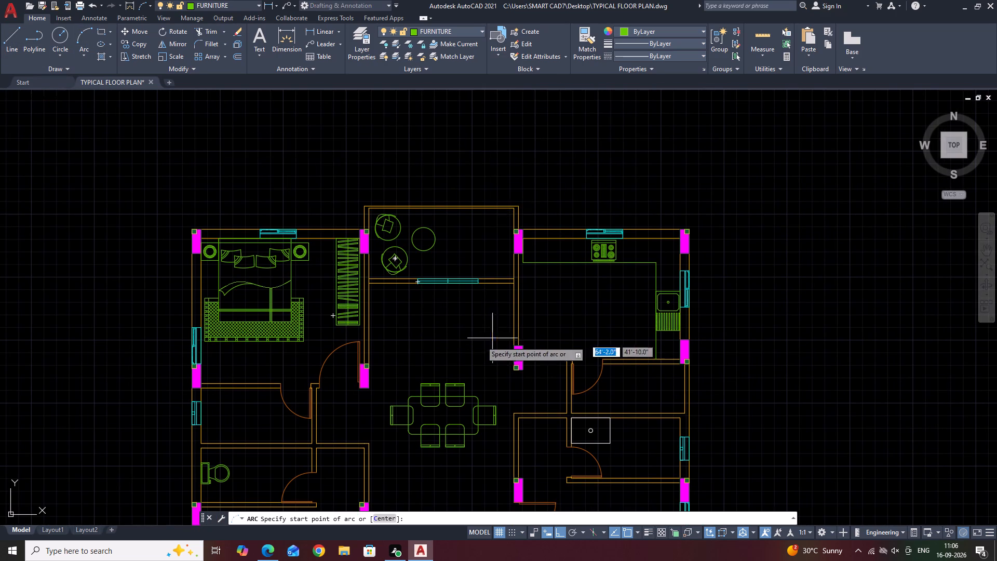
{"action": "scroll", "coordinate": [476, 343], "scroll_direction": "up", "scroll_amount": 1}
{"action": "left_click", "coordinate": [448, 293]}
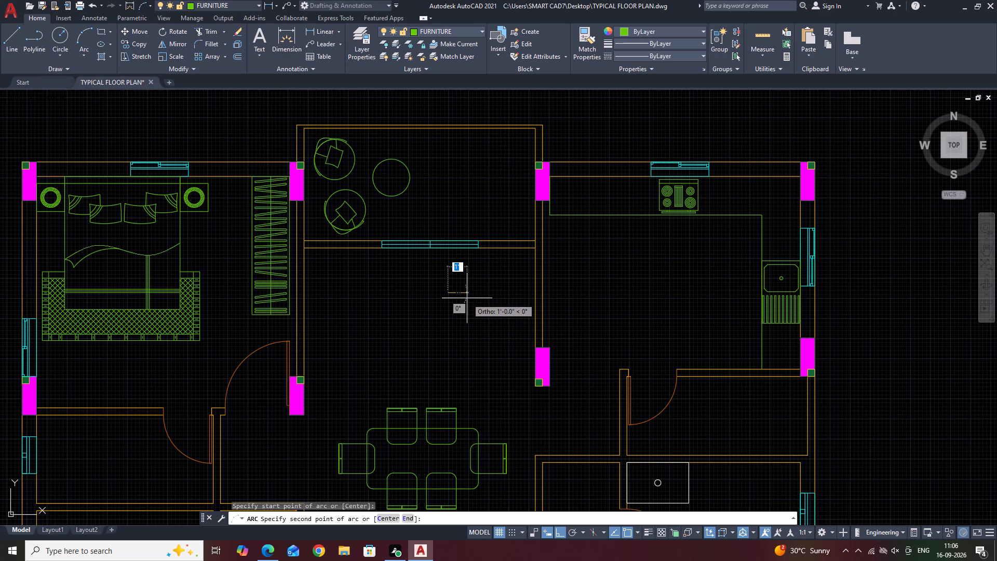
{"action": "key", "text": "F8"}
{"action": "left_click", "coordinate": [468, 303]}
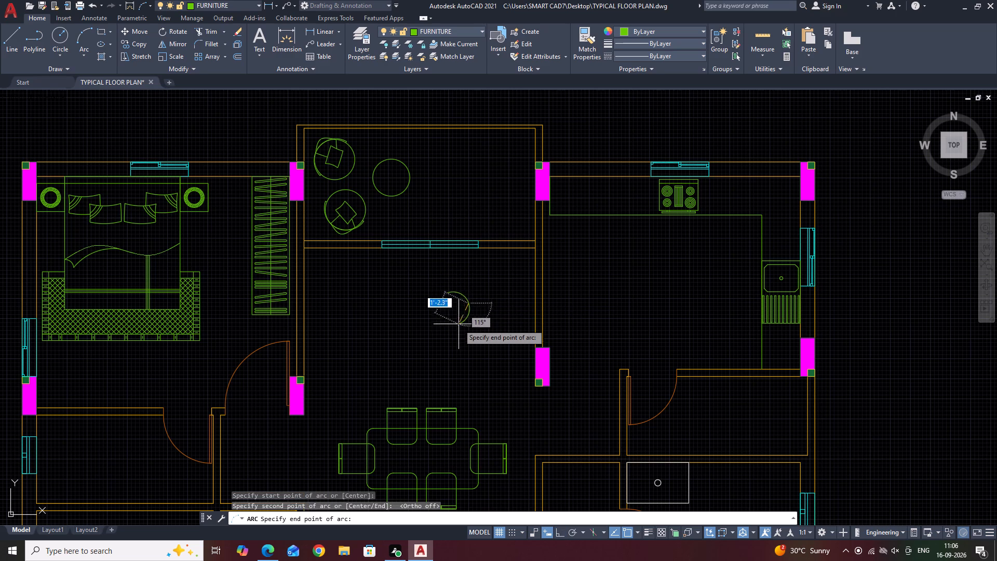
{"action": "left_click", "coordinate": [476, 363]}
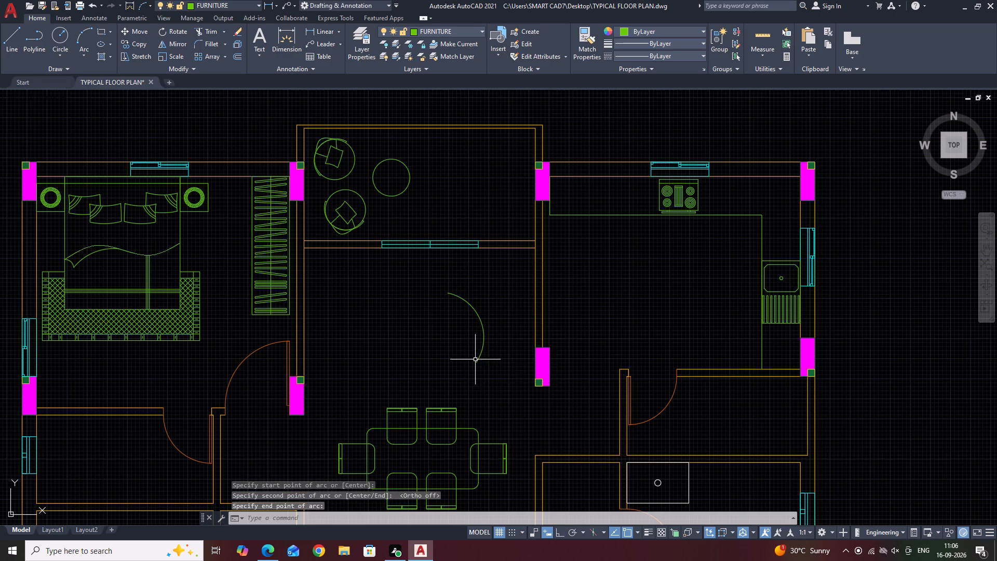
Draw a smaller three-point arc from the large arc's upper end, curling up and over to the right.
{"action": "scroll", "coordinate": [452, 313], "scroll_direction": "up", "scroll_amount": 2}
{"action": "type", "text": "a"}
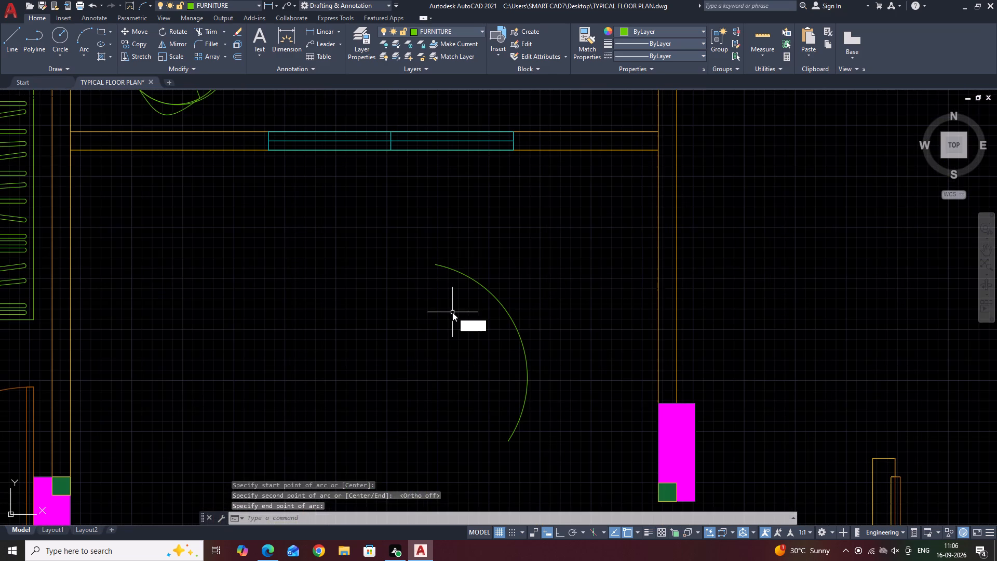
{"action": "key", "text": "space"}
{"action": "left_click", "coordinate": [433, 265]}
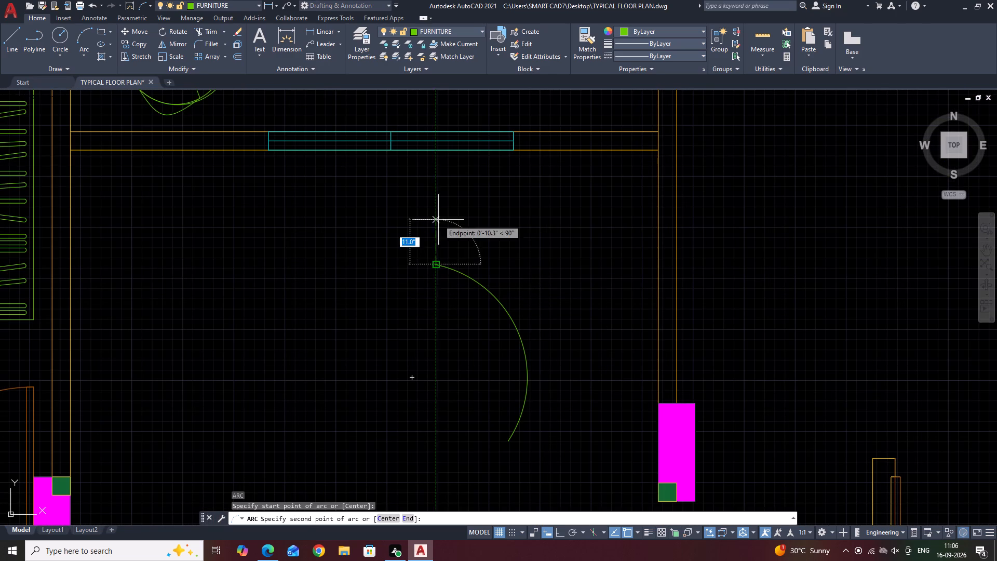
{"action": "left_click", "coordinate": [462, 210]}
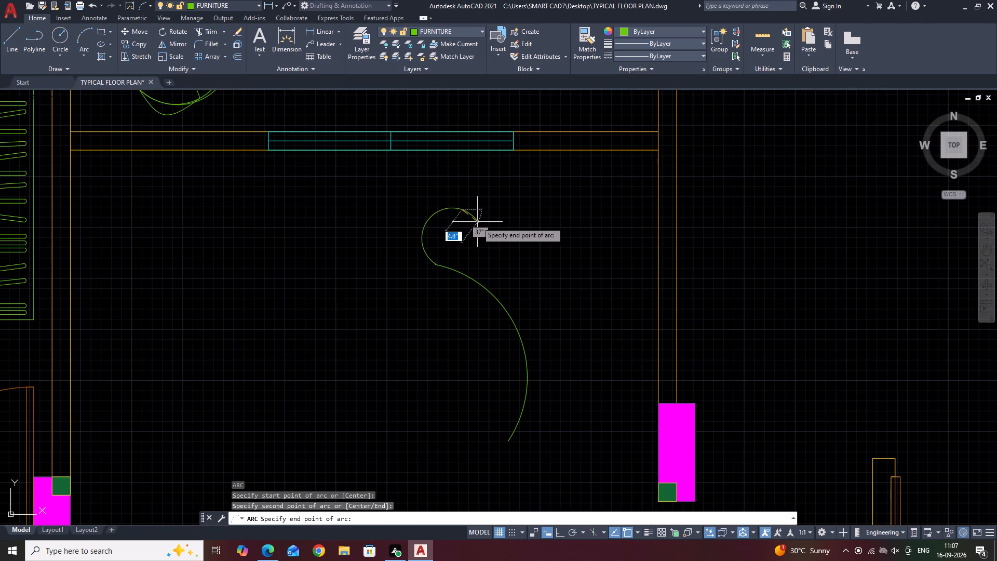
{"action": "left_click", "coordinate": [487, 220]}
Mirror the small arc to the large arc's lower end about a slanted line through the large arc's midpoint, keeping the original.
{"action": "left_click", "coordinate": [493, 228]}
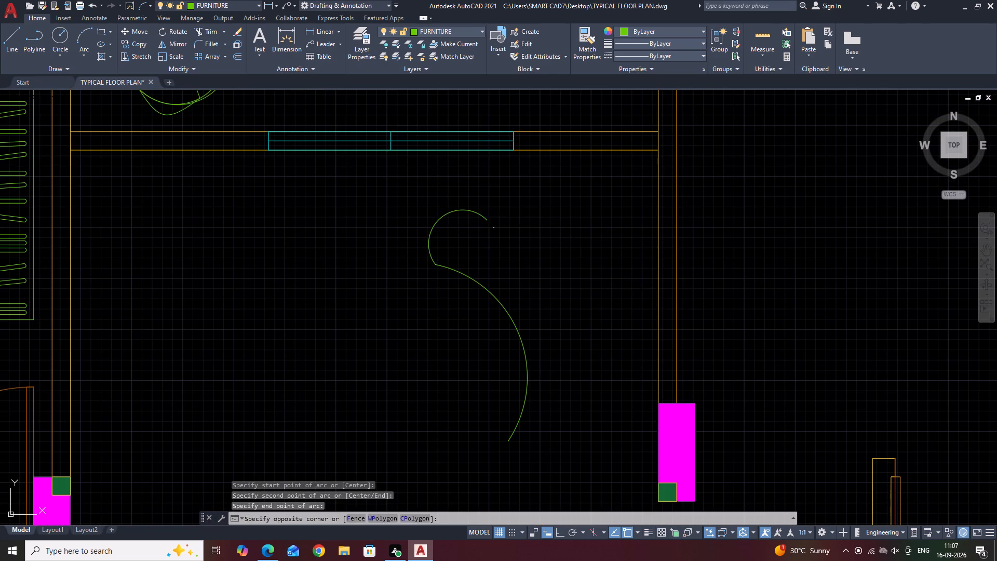
{"action": "left_click", "coordinate": [487, 213]}
{"action": "middle_click_drag", "start_coordinate": [529, 261], "coordinate": [448, 229]}
{"action": "key", "text": "m"}
{"action": "key", "text": "i"}
{"action": "key", "text": "space"}
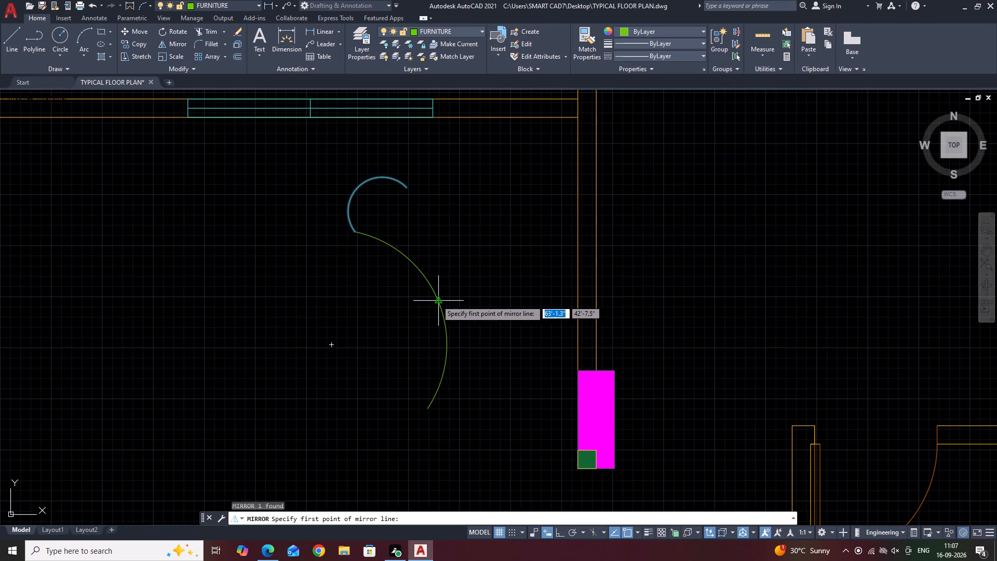
{"action": "left_click", "coordinate": [437, 300]}
{"action": "key", "text": "F8"}
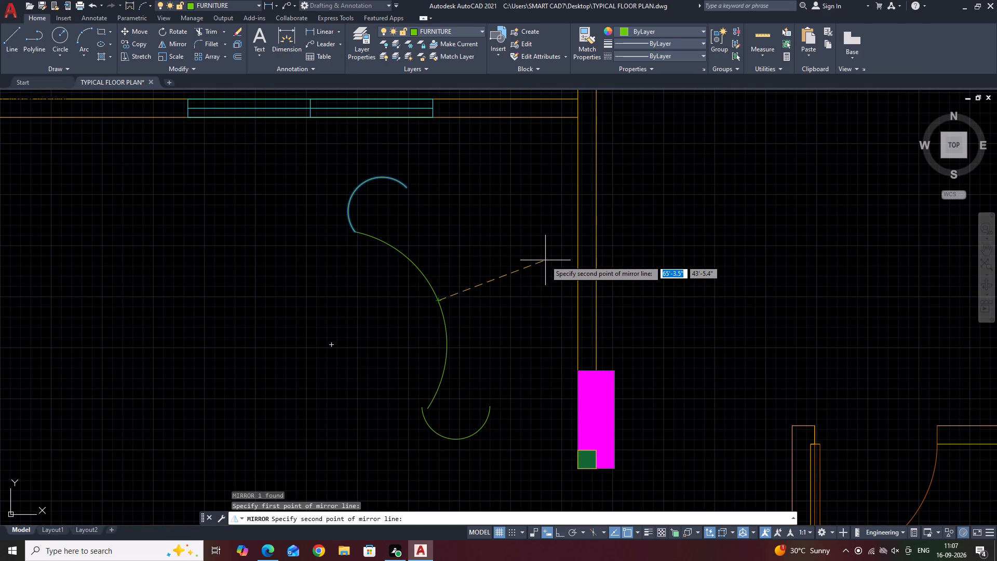
{"action": "key", "text": "F8"}
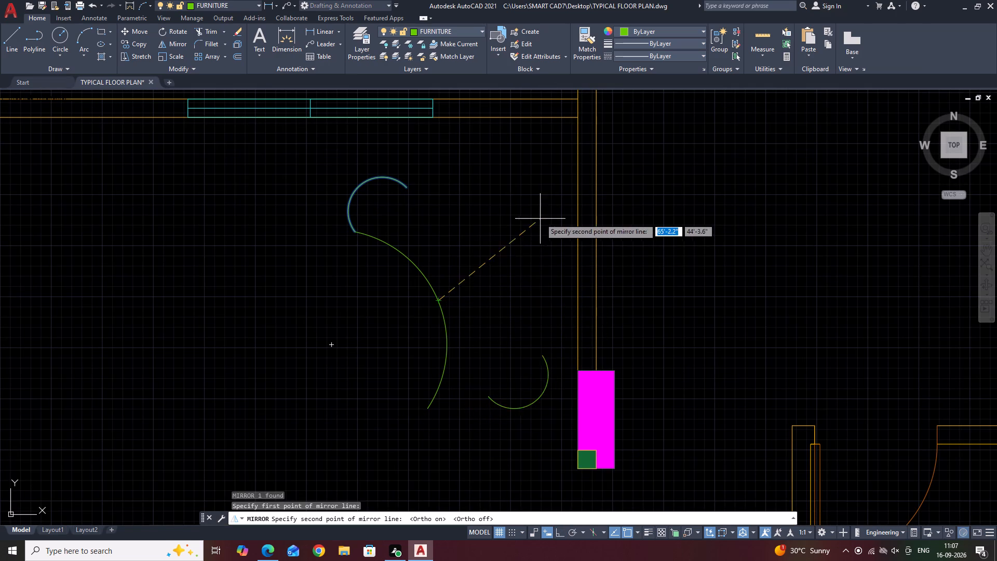
{"action": "left_click", "coordinate": [556, 251]}
{"action": "left_click_drag", "start_coordinate": [576, 291], "coordinate": [556, 251]}
Move the mirrored small arc so its left endpoint meets the lower endpoint of the large arc.
{"action": "middle_click_drag", "start_coordinate": [498, 339], "coordinate": [512, 280]}
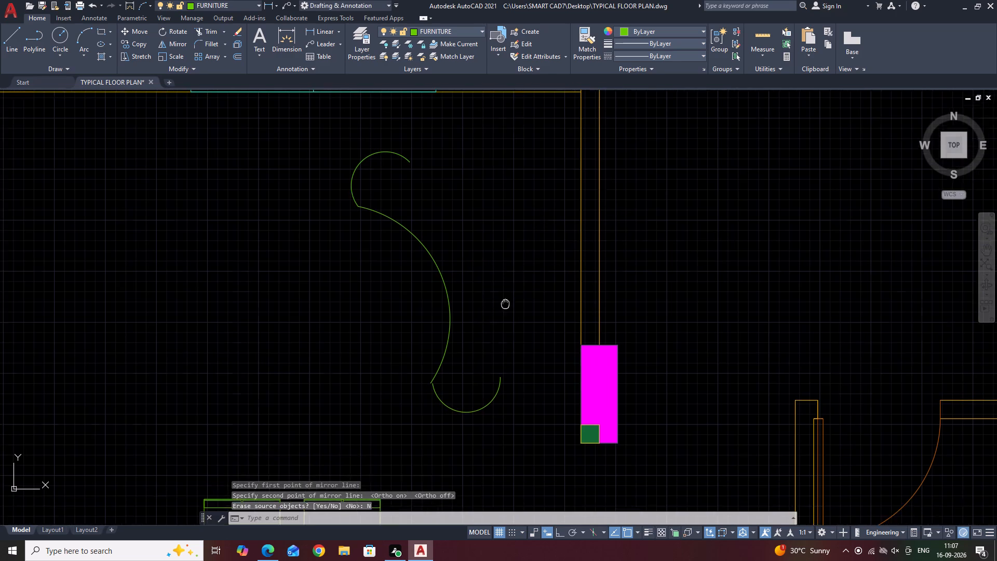
{"action": "scroll", "coordinate": [454, 376], "scroll_direction": "up", "scroll_amount": 1}
{"action": "left_click", "coordinate": [488, 381]}
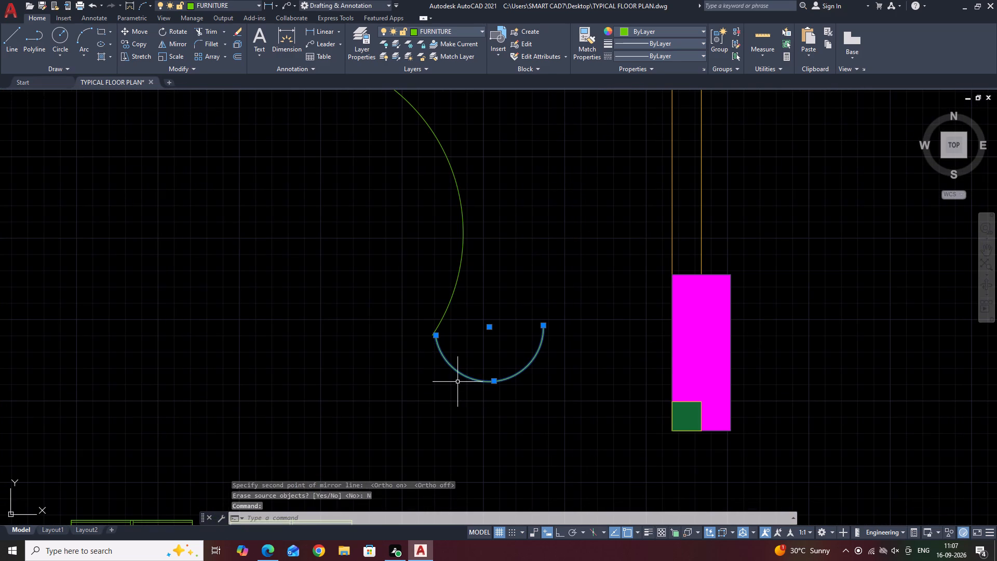
{"action": "key", "text": "m"}
{"action": "key", "text": "space"}
{"action": "scroll", "coordinate": [427, 336], "scroll_direction": "up", "scroll_amount": 2}
{"action": "left_click", "coordinate": [443, 337]}
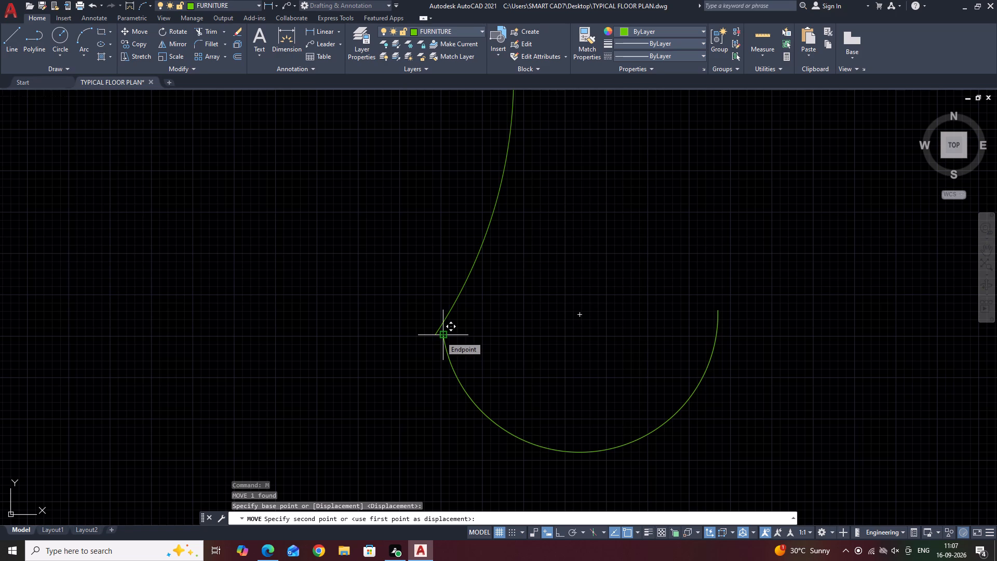
{"action": "left_click", "coordinate": [436, 336]}
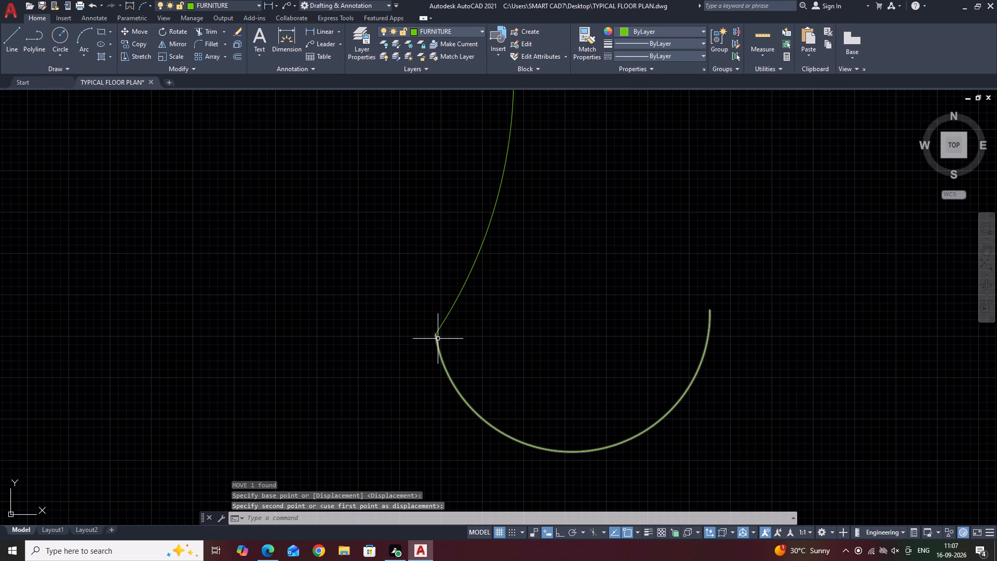
{"action": "scroll", "coordinate": [479, 334], "scroll_direction": "down", "scroll_amount": 2}
{"action": "middle_click", "coordinate": [479, 334]}
{"action": "scroll", "coordinate": [488, 331], "scroll_direction": "down", "scroll_amount": 2}
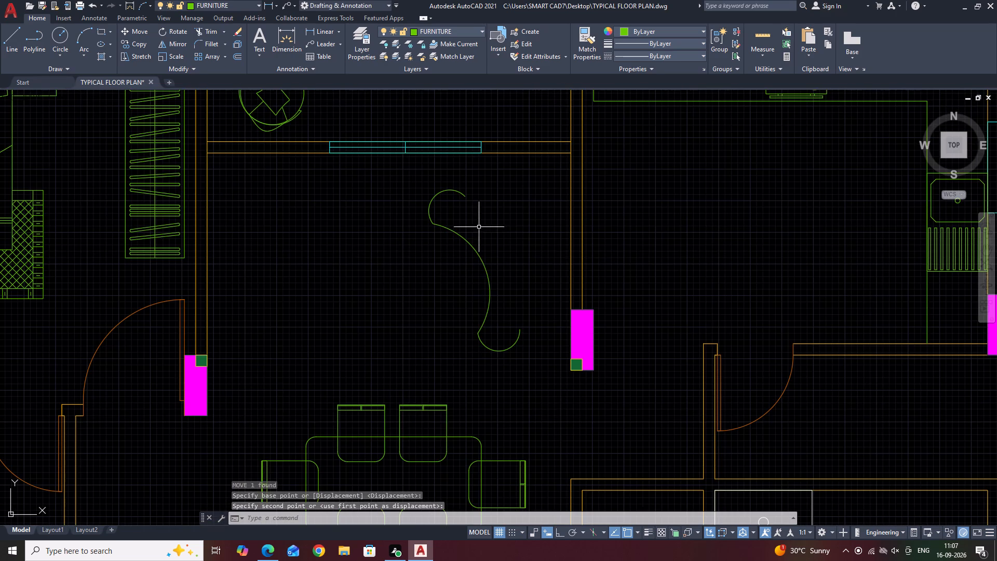
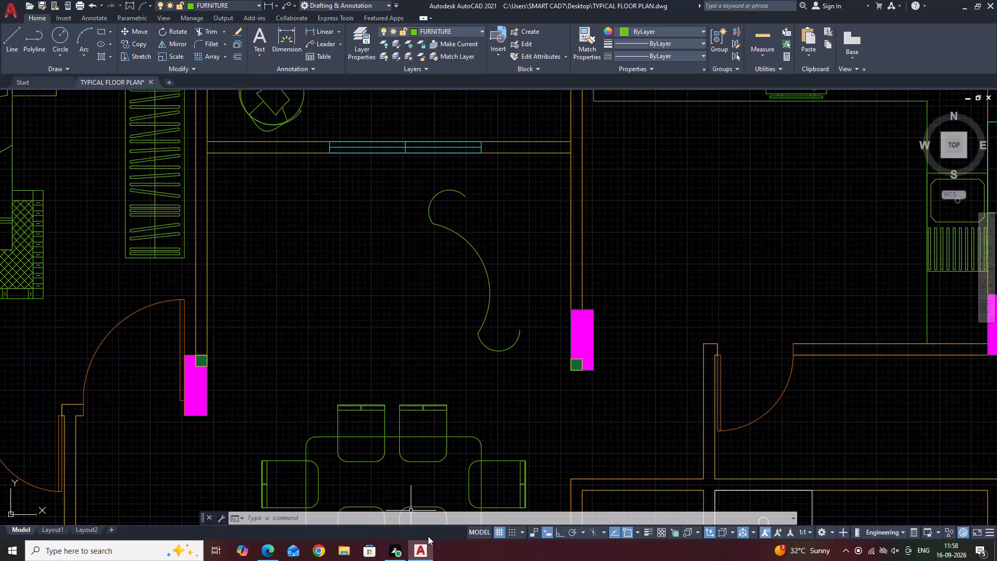
Inspect the unfinished curved furniture outline in the room between the balcony and the dining table.
{"action": "middle_click_drag", "start_coordinate": [515, 256], "coordinate": [547, 364]}
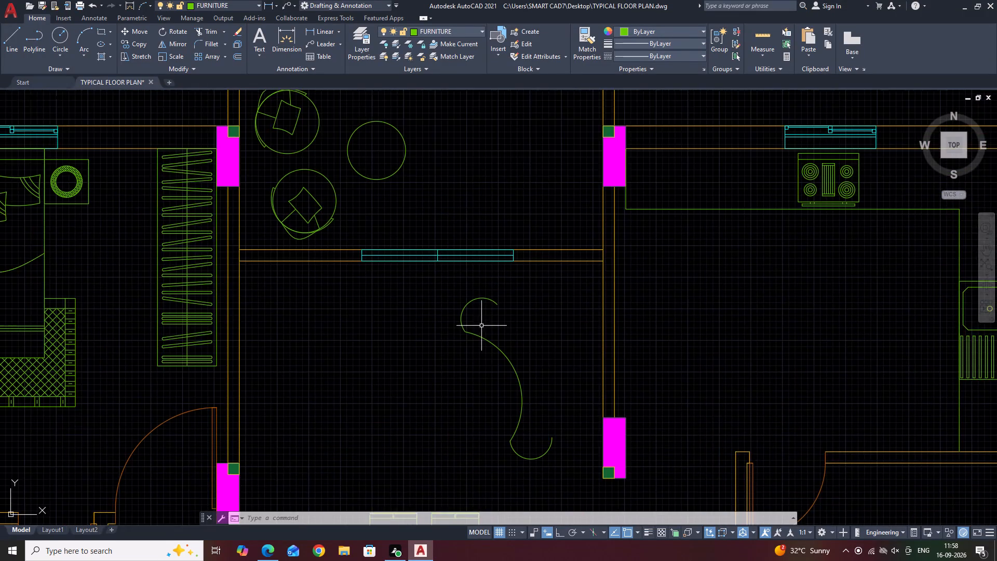
{"action": "middle_click_drag", "start_coordinate": [484, 335], "coordinate": [600, 382]}
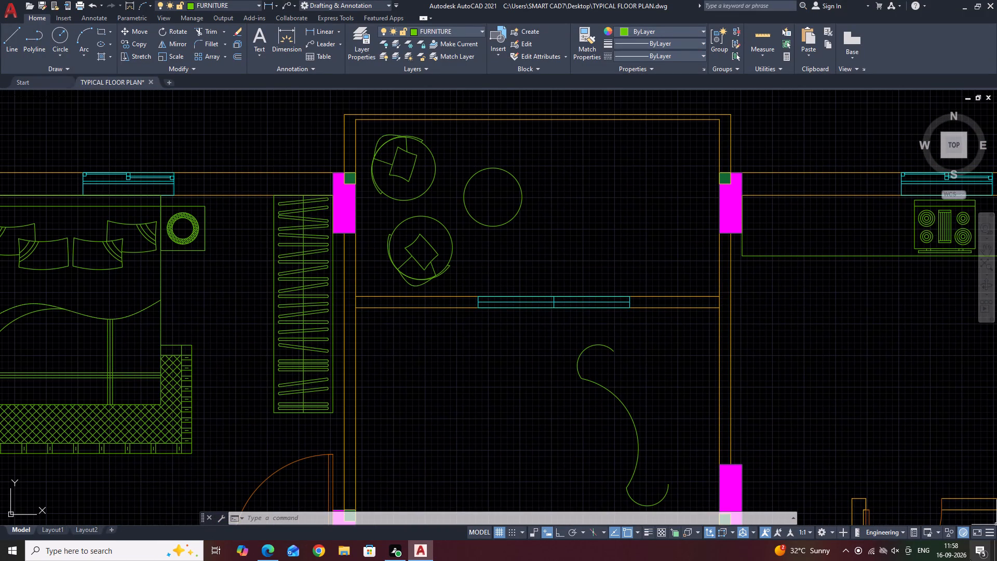
{"action": "middle_click_drag", "start_coordinate": [707, 342], "coordinate": [680, 416]}
{"action": "middle_click_drag", "start_coordinate": [708, 431], "coordinate": [636, 290]}
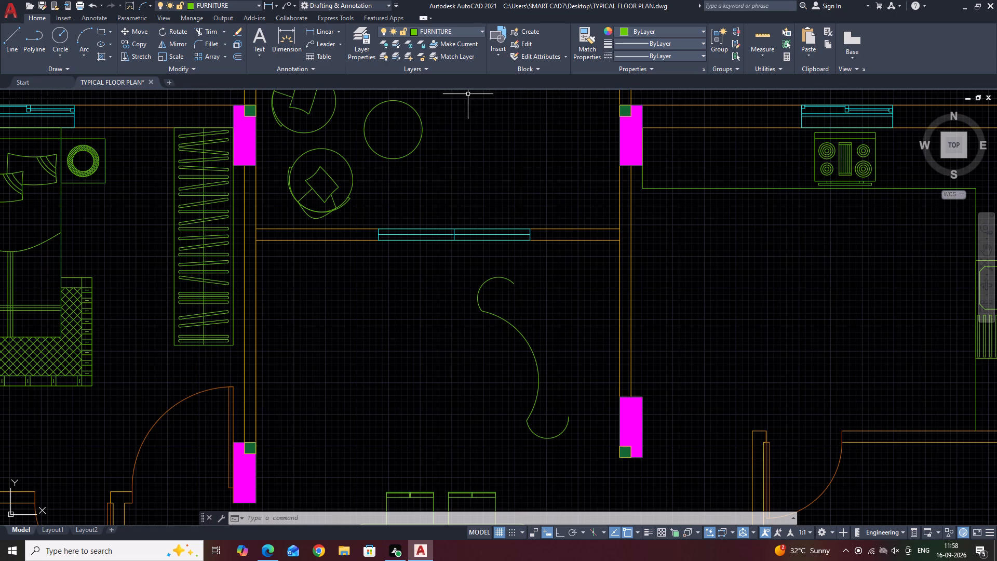
{"action": "scroll", "coordinate": [468, 252], "scroll_direction": "up", "scroll_amount": 1}
{"action": "scroll", "coordinate": [439, 222], "scroll_direction": "up", "scroll_amount": 2}
{"action": "middle_click_drag", "start_coordinate": [468, 258], "coordinate": [513, 320]}
{"action": "middle_click_drag", "start_coordinate": [707, 418], "coordinate": [550, 234]}
{"action": "scroll", "coordinate": [571, 252], "scroll_direction": "up", "scroll_amount": 1}
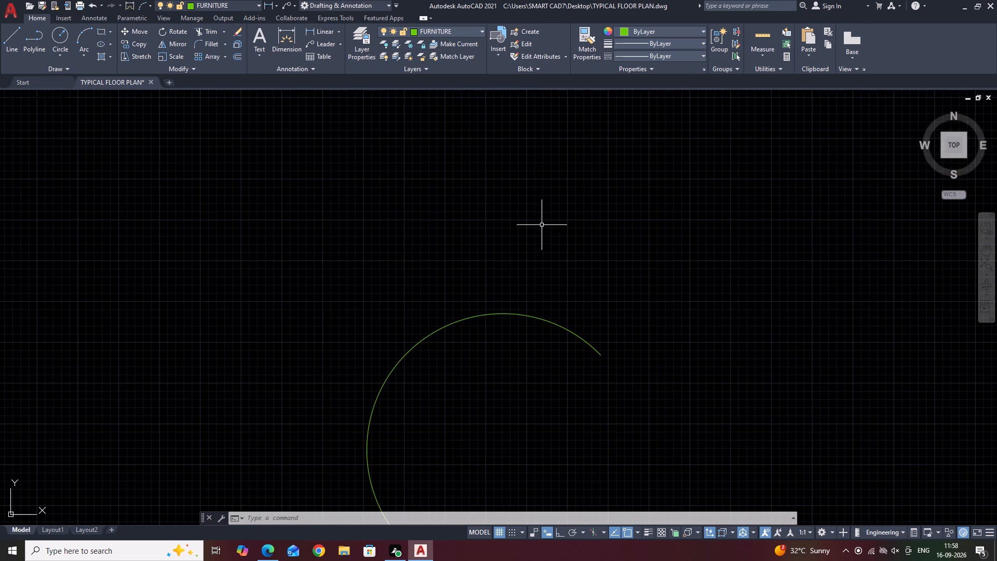
{"action": "middle_click_drag", "start_coordinate": [541, 229], "coordinate": [545, 244]}
{"action": "scroll", "coordinate": [562, 307], "scroll_direction": "down", "scroll_amount": 3}
{"action": "middle_click_drag", "start_coordinate": [522, 349], "coordinate": [517, 313]}
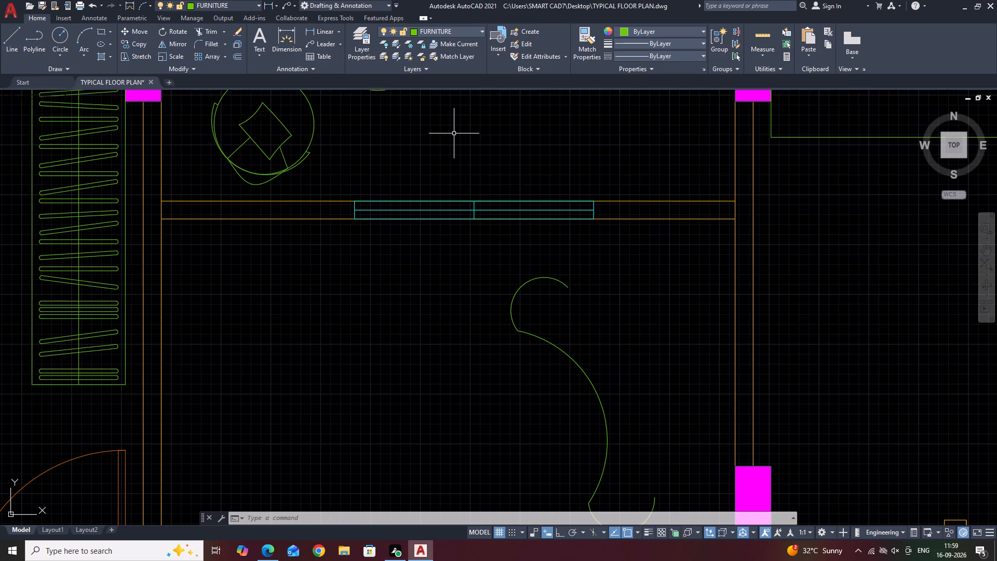
{"action": "middle_click_drag", "start_coordinate": [618, 266], "coordinate": [640, 288]}
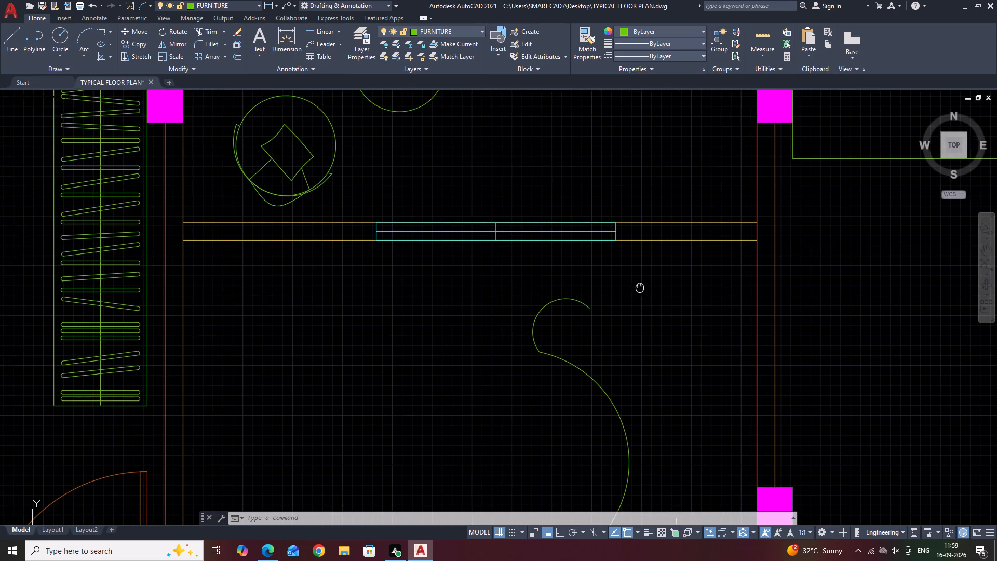
{"action": "scroll", "coordinate": [580, 336], "scroll_direction": "up", "scroll_amount": 2}
{"action": "middle_click_drag", "start_coordinate": [662, 311], "coordinate": [385, 213]}
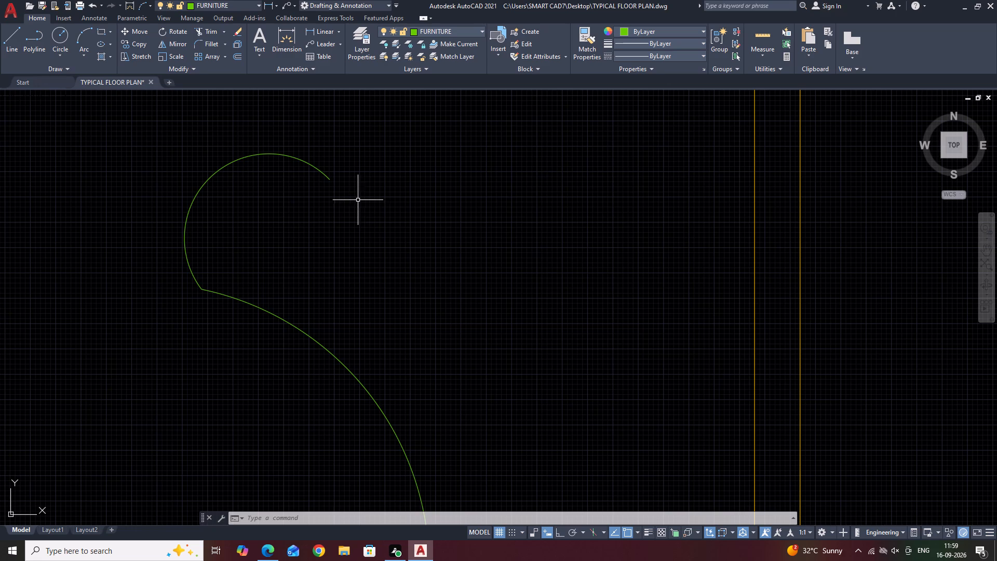
{"action": "scroll", "coordinate": [367, 227], "scroll_direction": "down", "scroll_amount": 3}
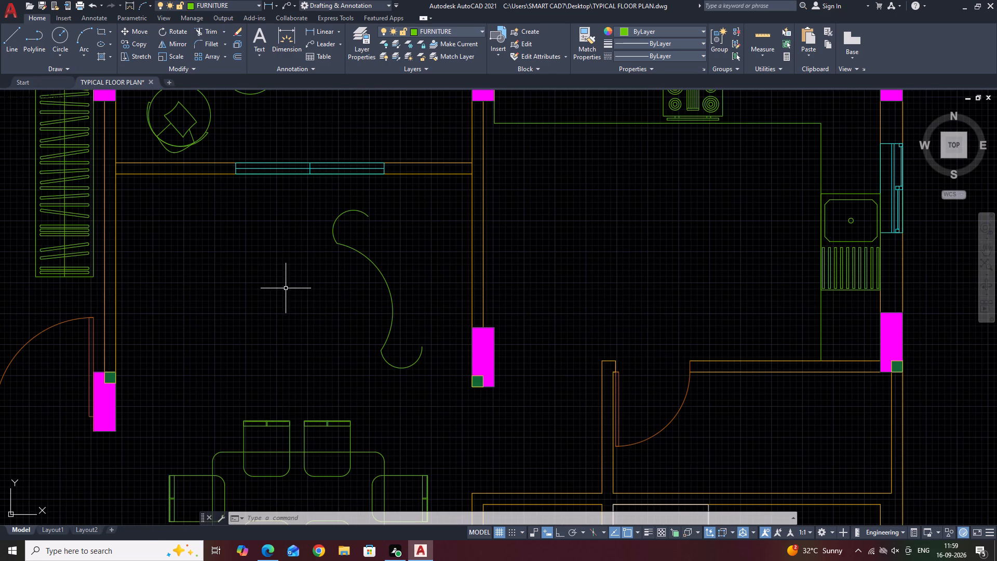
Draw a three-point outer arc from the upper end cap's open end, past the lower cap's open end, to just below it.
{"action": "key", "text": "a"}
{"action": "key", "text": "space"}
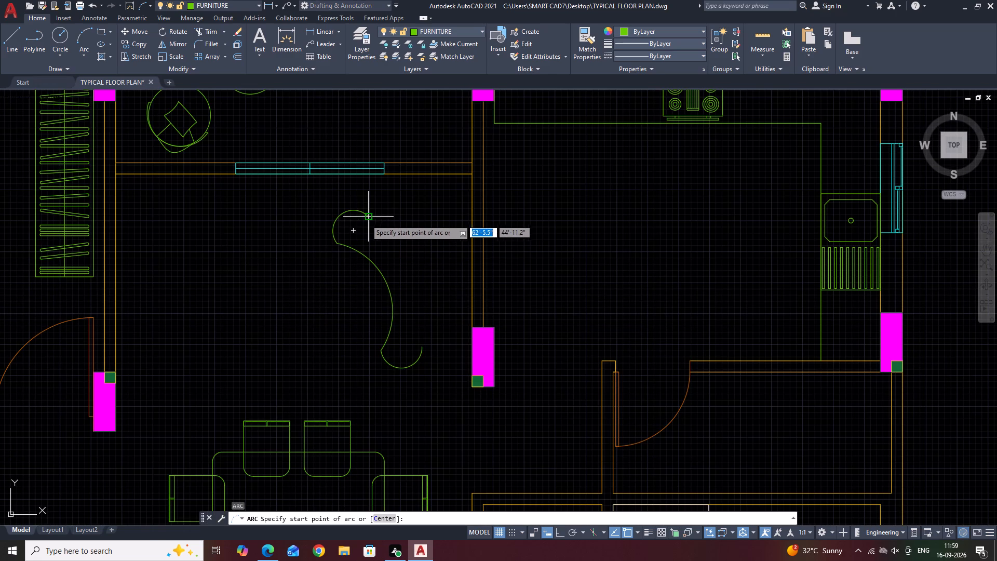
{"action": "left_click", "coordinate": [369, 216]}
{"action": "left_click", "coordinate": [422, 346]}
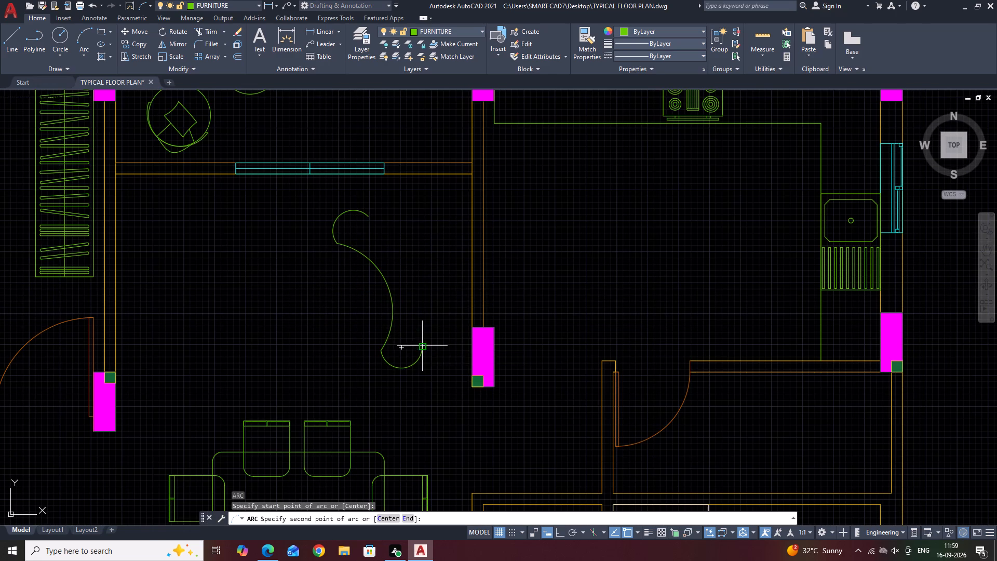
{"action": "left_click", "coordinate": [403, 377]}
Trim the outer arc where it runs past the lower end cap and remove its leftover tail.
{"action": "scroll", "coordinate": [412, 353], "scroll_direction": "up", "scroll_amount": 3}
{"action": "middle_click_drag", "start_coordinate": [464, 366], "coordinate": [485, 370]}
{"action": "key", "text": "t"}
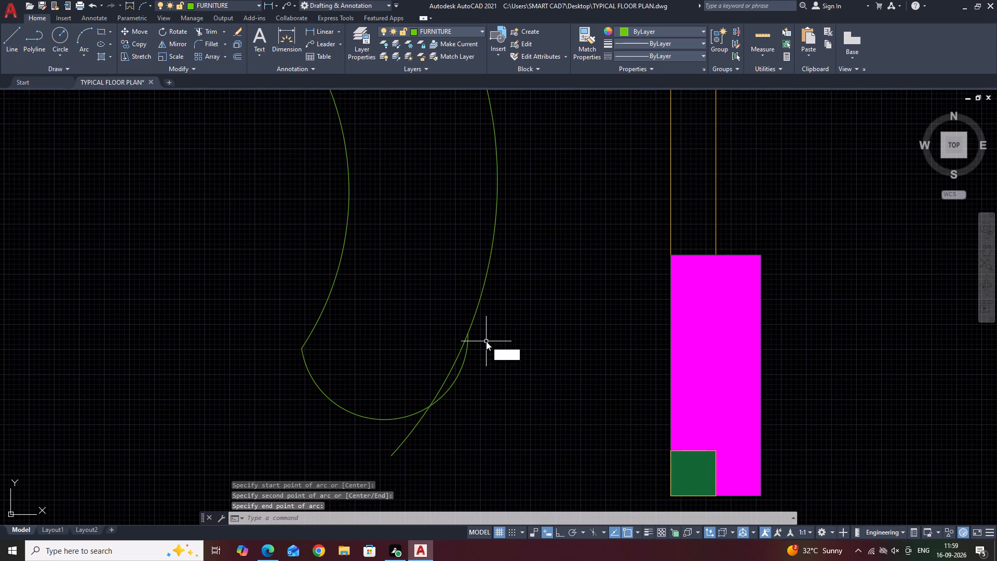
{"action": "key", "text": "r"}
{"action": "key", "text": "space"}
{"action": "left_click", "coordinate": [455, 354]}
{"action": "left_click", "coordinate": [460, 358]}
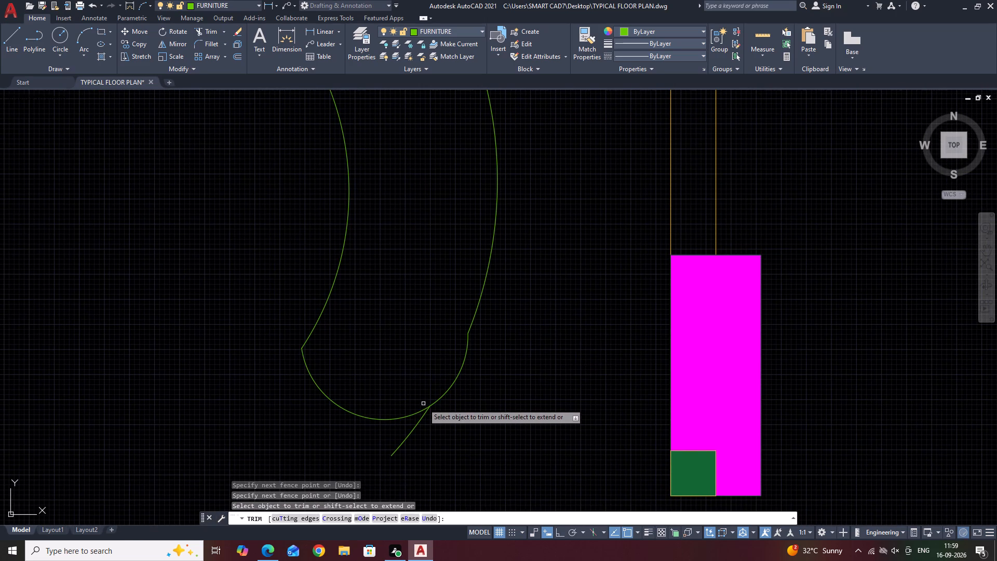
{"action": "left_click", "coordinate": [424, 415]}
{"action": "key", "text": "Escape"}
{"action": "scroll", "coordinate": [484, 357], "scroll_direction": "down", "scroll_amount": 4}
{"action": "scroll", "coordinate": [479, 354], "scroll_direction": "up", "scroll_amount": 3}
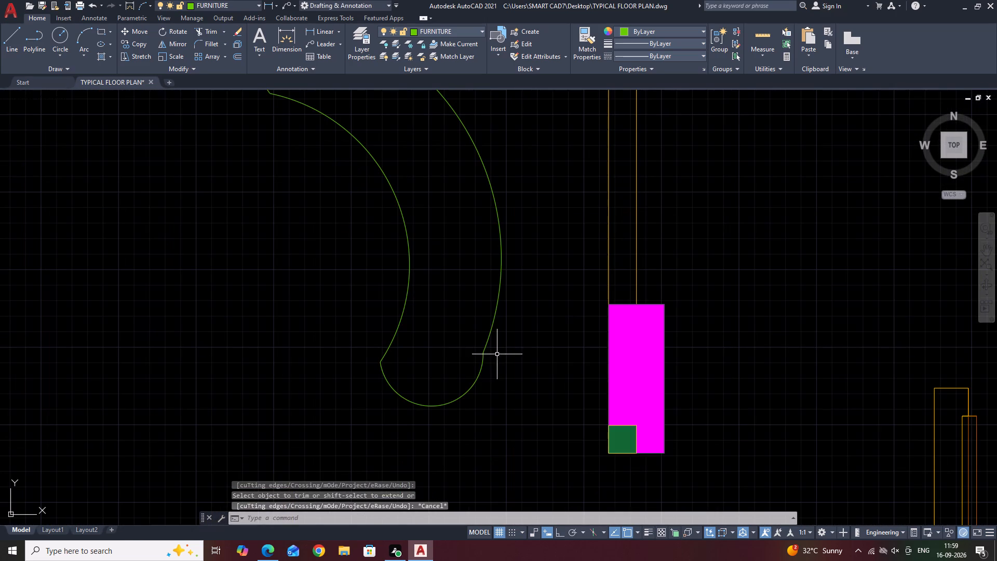
Stretch the shared endpoint of the outer arc and the lower end cap slightly outward.
{"action": "left_click", "coordinate": [500, 355]}
{"action": "left_click", "coordinate": [456, 350]}
{"action": "scroll", "coordinate": [483, 363], "scroll_direction": "up", "scroll_amount": 4}
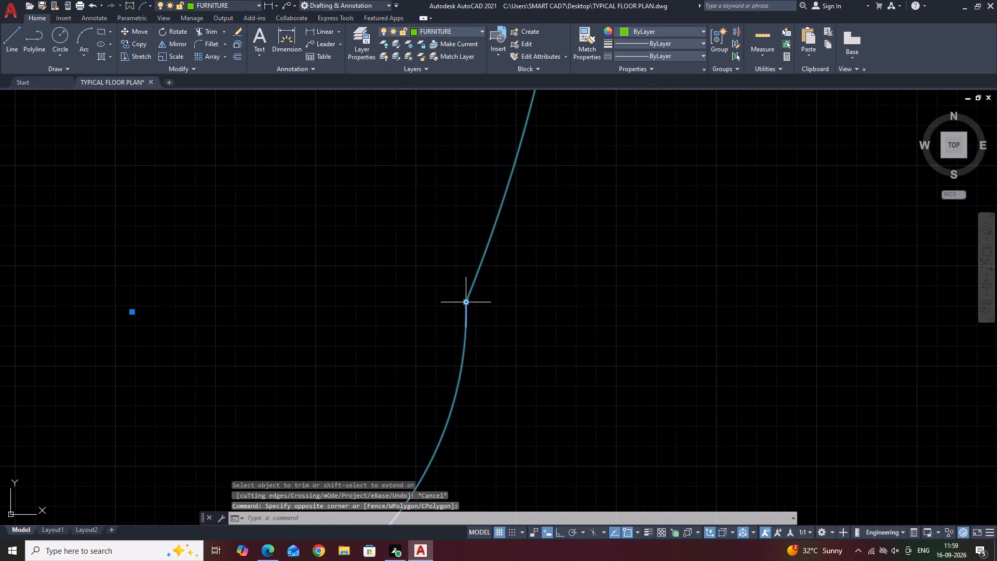
{"action": "left_click", "coordinate": [466, 301]}
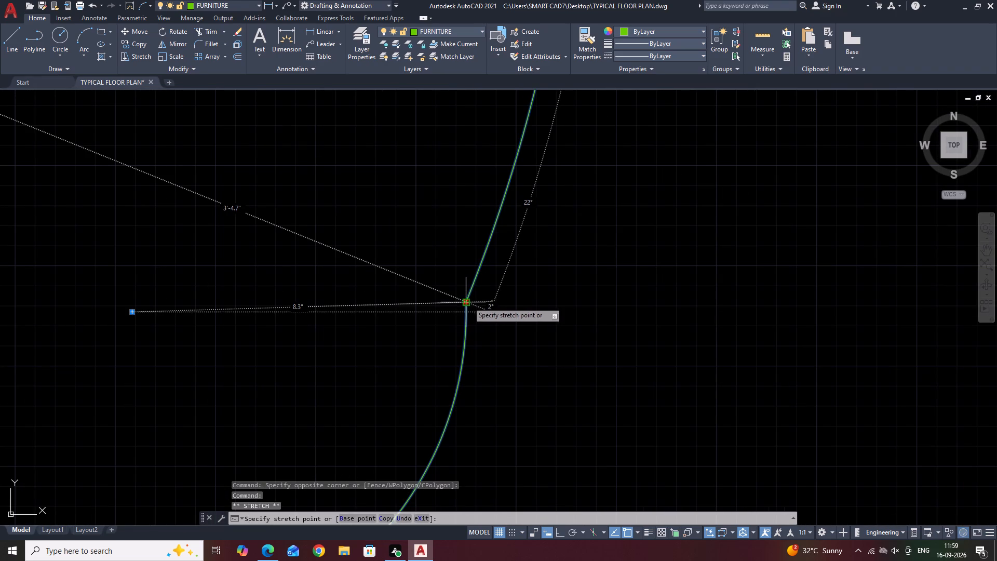
{"action": "left_click", "coordinate": [501, 314]}
{"action": "scroll", "coordinate": [570, 311], "scroll_direction": "down", "scroll_amount": 8}
{"action": "key", "text": "Escape"}
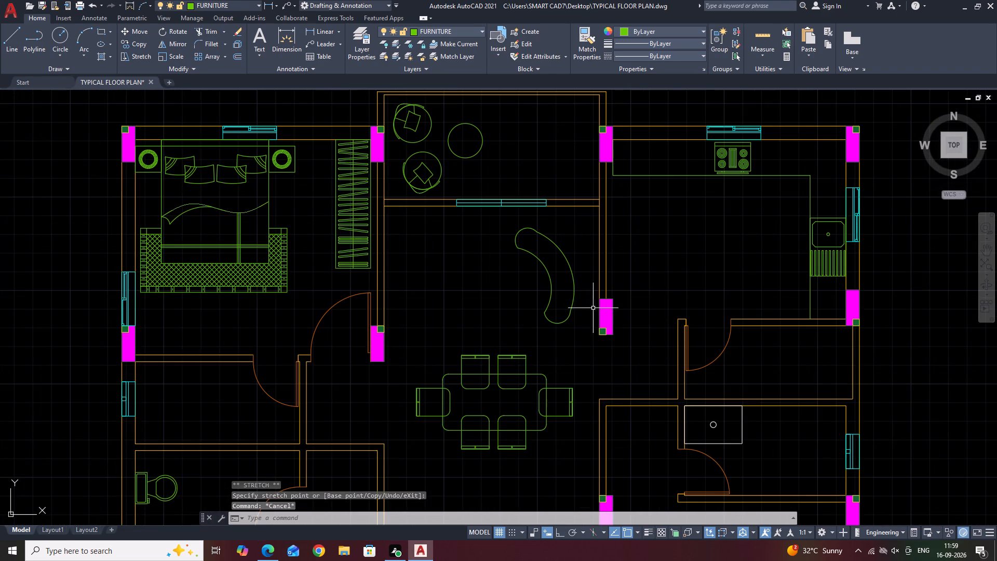
Stretch the inner arc's midpoint slightly toward its centre to flatten the curve.
{"action": "scroll", "coordinate": [546, 276], "scroll_direction": "up", "scroll_amount": 2}
{"action": "left_click", "coordinate": [563, 244]}
{"action": "left_click", "coordinate": [503, 281]}
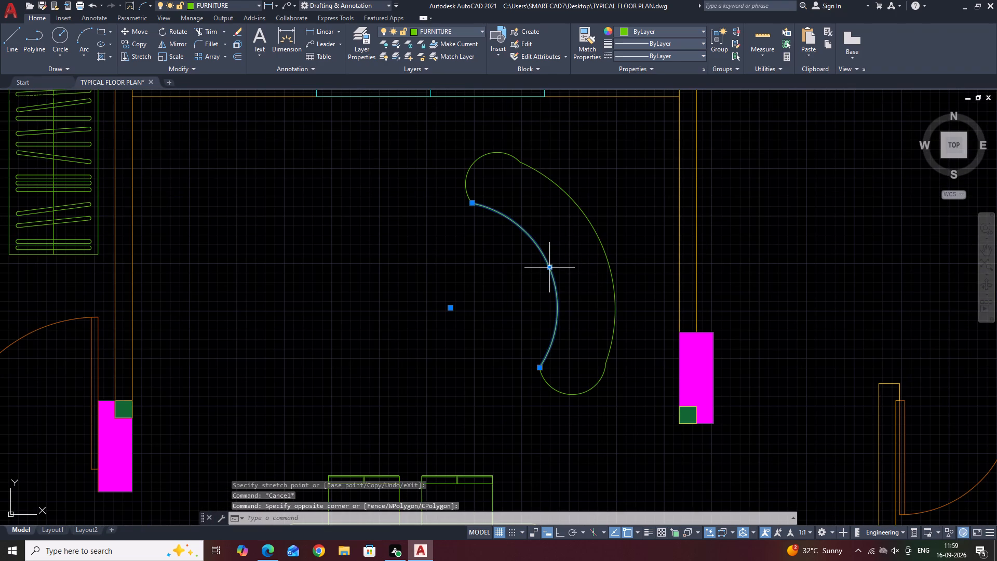
{"action": "left_click", "coordinate": [550, 268]}
{"action": "left_click", "coordinate": [533, 273]}
{"action": "key", "text": "Escape"}
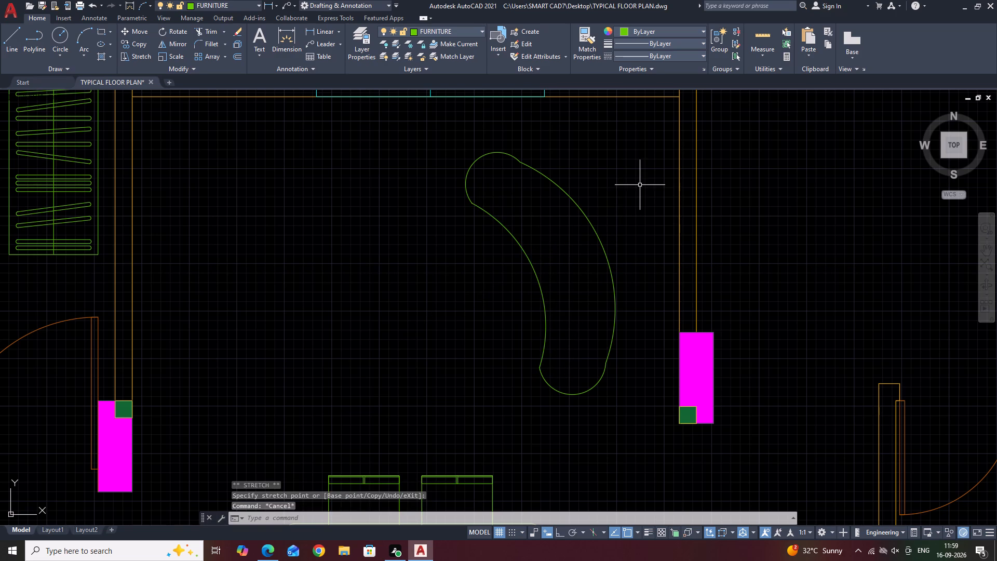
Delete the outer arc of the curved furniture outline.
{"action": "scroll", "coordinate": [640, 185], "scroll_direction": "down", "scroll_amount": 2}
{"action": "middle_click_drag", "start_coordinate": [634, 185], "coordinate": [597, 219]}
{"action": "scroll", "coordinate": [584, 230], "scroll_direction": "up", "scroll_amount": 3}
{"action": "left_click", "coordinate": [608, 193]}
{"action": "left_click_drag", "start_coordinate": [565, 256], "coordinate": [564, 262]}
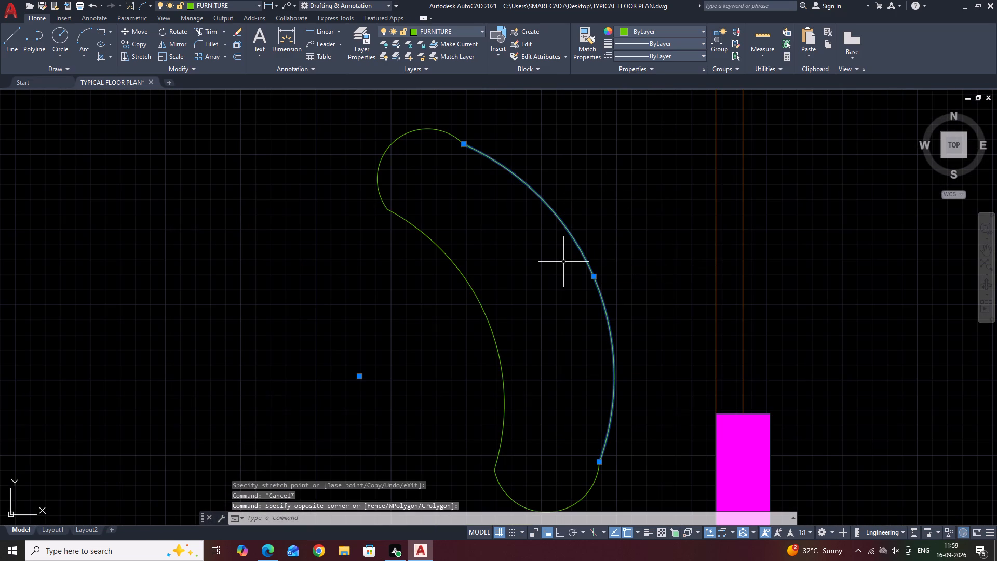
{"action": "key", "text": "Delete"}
Draw a large three-point arc from the top of the upper end cap through the lower cap, ending near the room's west wall.
{"action": "middle_click_drag", "start_coordinate": [396, 150], "coordinate": [443, 143]}
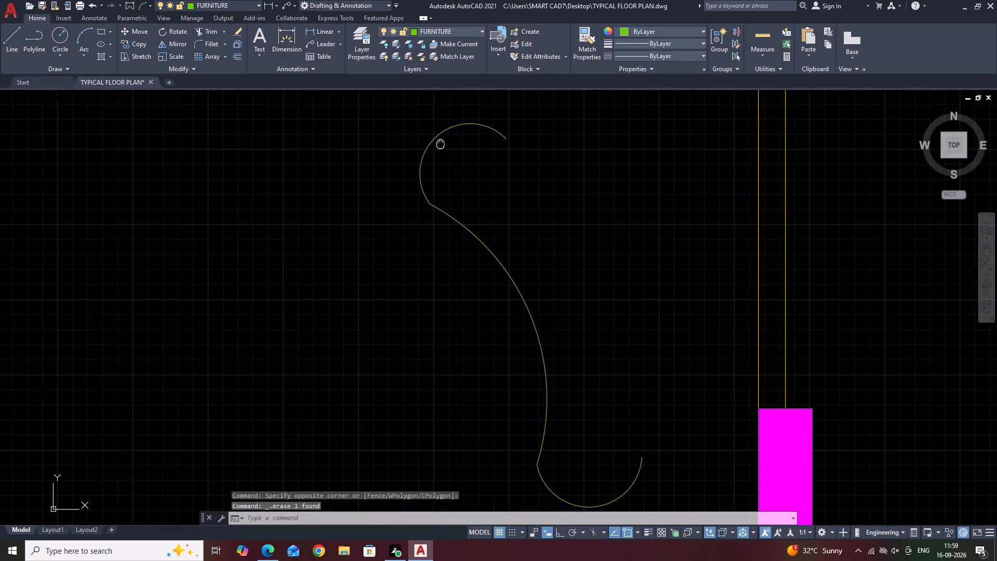
{"action": "middle_click_drag", "start_coordinate": [443, 143], "coordinate": [509, 137]}
{"action": "key", "text": "a"}
{"action": "key", "text": "space"}
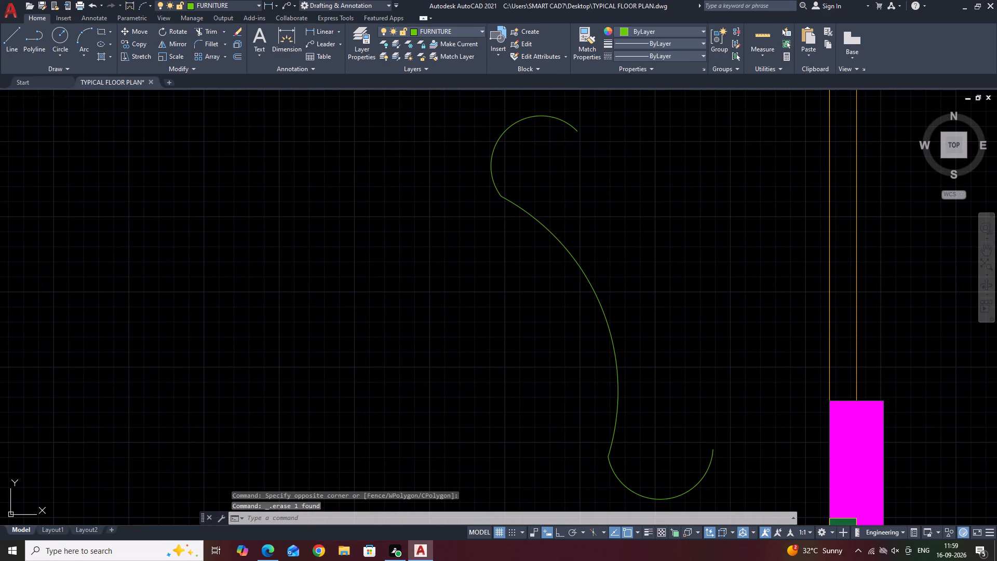
{"action": "left_click", "coordinate": [521, 118]}
{"action": "scroll", "coordinate": [655, 162], "scroll_direction": "down", "scroll_amount": 4}
{"action": "scroll", "coordinate": [654, 217], "scroll_direction": "up", "scroll_amount": 3}
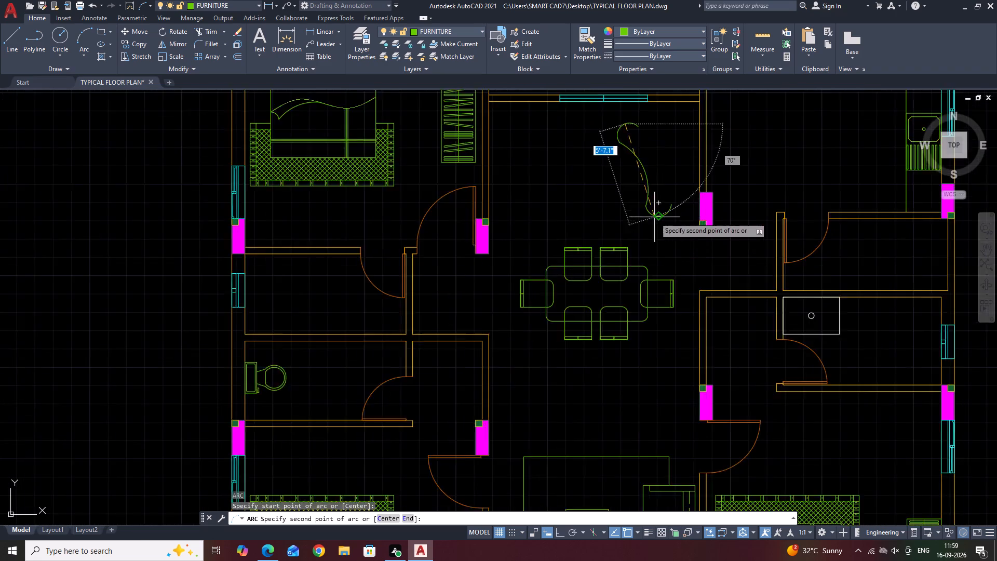
{"action": "left_click", "coordinate": [683, 203]}
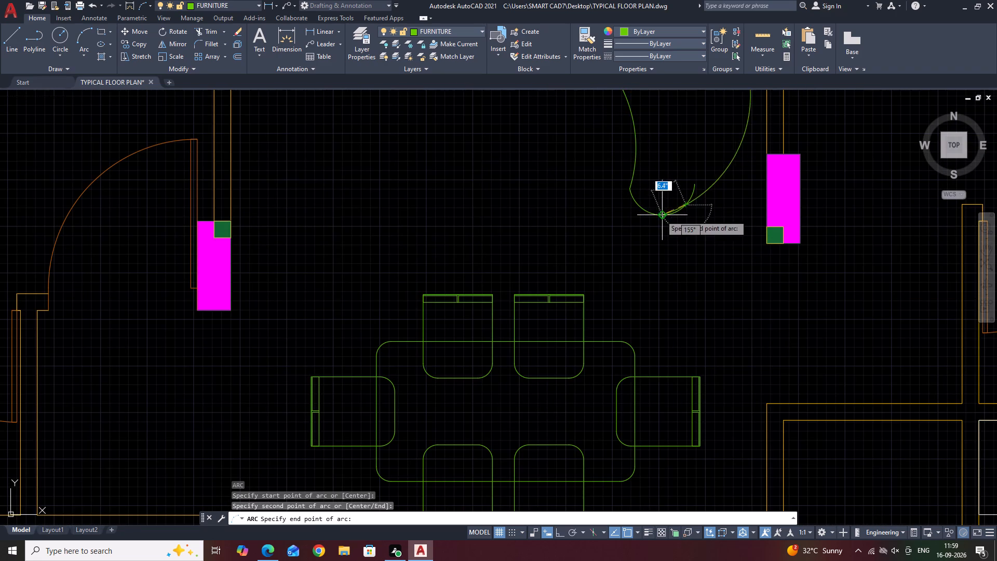
{"action": "scroll", "coordinate": [595, 227], "scroll_direction": "down", "scroll_amount": 3}
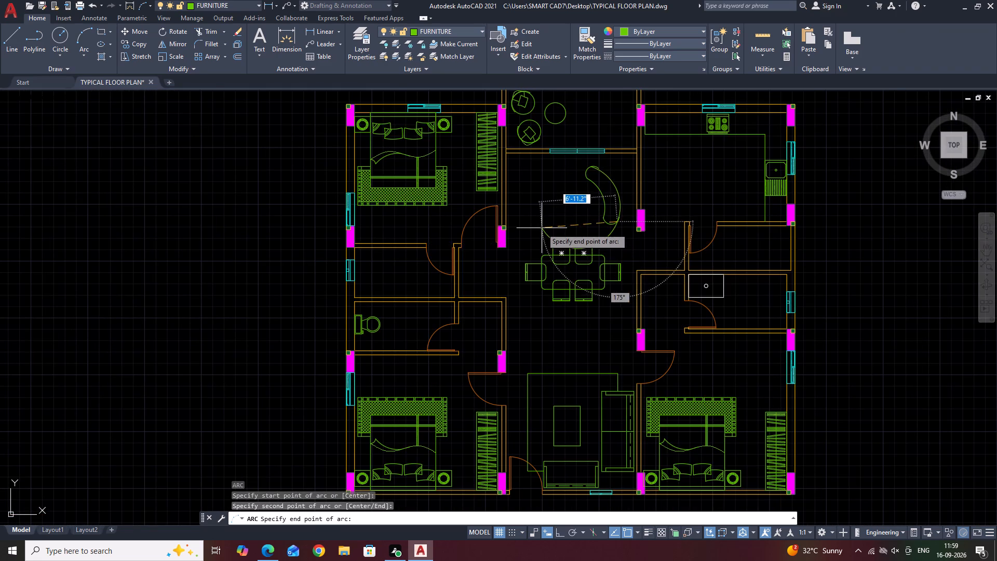
{"action": "scroll", "coordinate": [542, 228], "scroll_direction": "up", "scroll_amount": 1}
{"action": "left_click", "coordinate": [542, 228]}
Trim the upper cap's excess and the large arc beyond the lower cap, deleting the leftover arc piece above the dining chairs.
{"action": "middle_click_drag", "start_coordinate": [685, 164], "coordinate": [652, 195]}
{"action": "scroll", "coordinate": [604, 176], "scroll_direction": "up", "scroll_amount": 2}
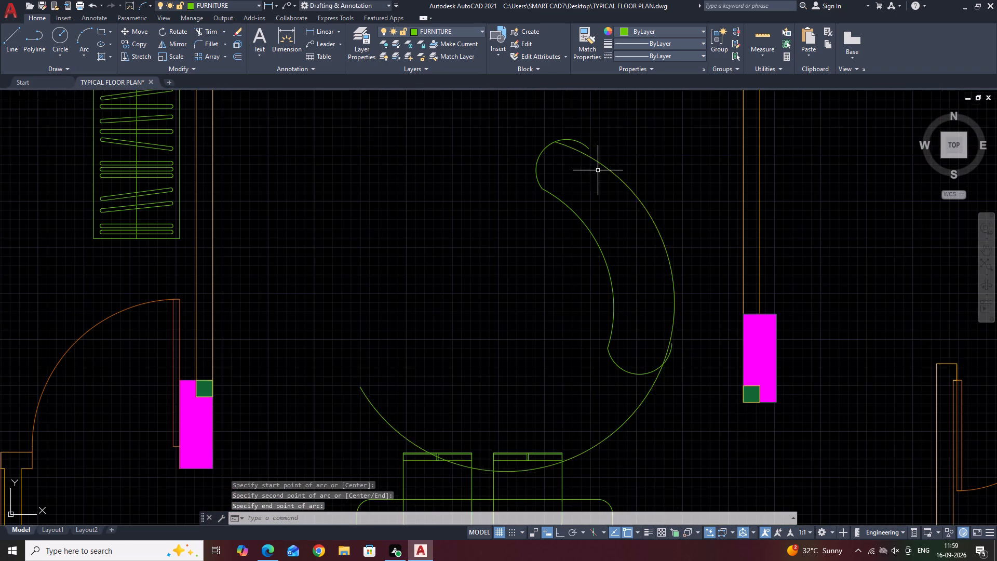
{"action": "middle_click_drag", "start_coordinate": [584, 131], "coordinate": [590, 143]}
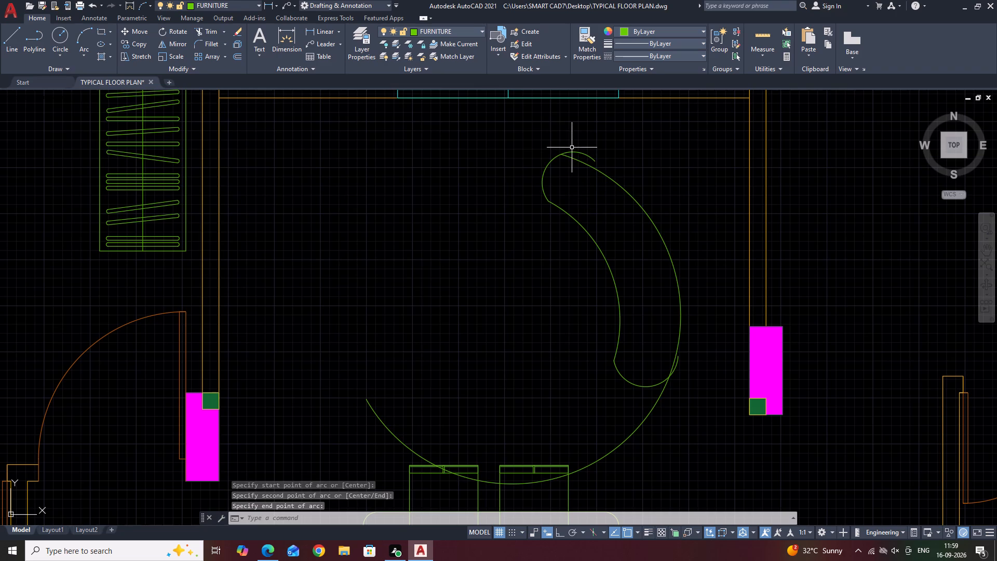
{"action": "key", "text": "t"}
{"action": "key", "text": "r"}
{"action": "key", "text": "space"}
{"action": "left_click", "coordinate": [582, 152]}
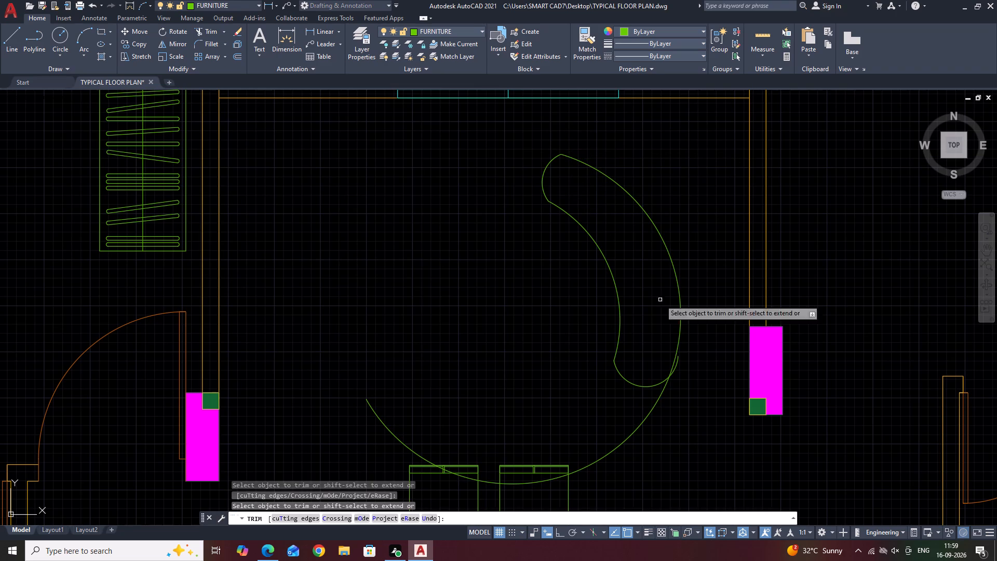
{"action": "left_click", "coordinate": [659, 400]}
{"action": "key", "text": "Escape"}
{"action": "left_click", "coordinate": [396, 371]}
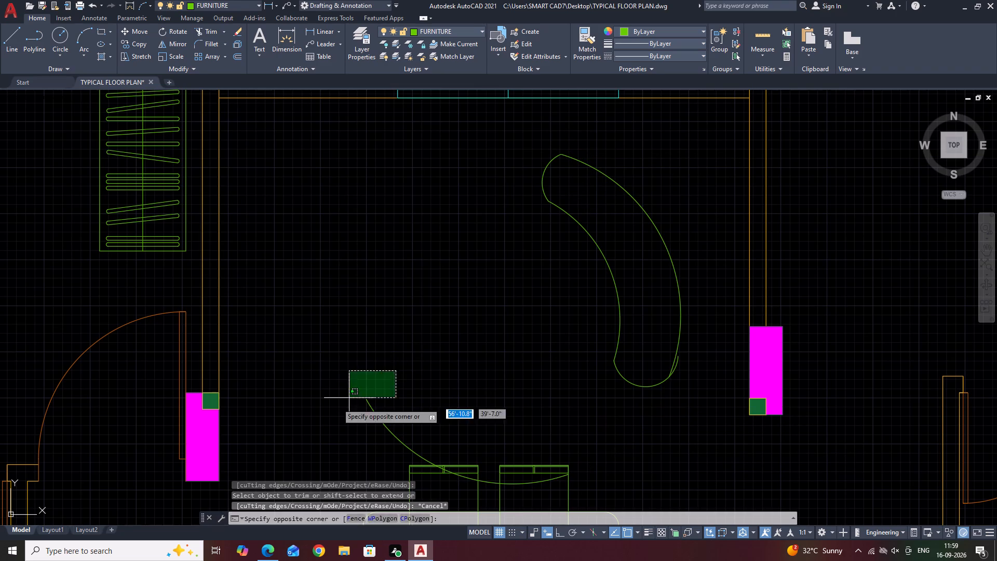
{"action": "left_click", "coordinate": [330, 406]}
{"action": "key", "text": "Delete"}
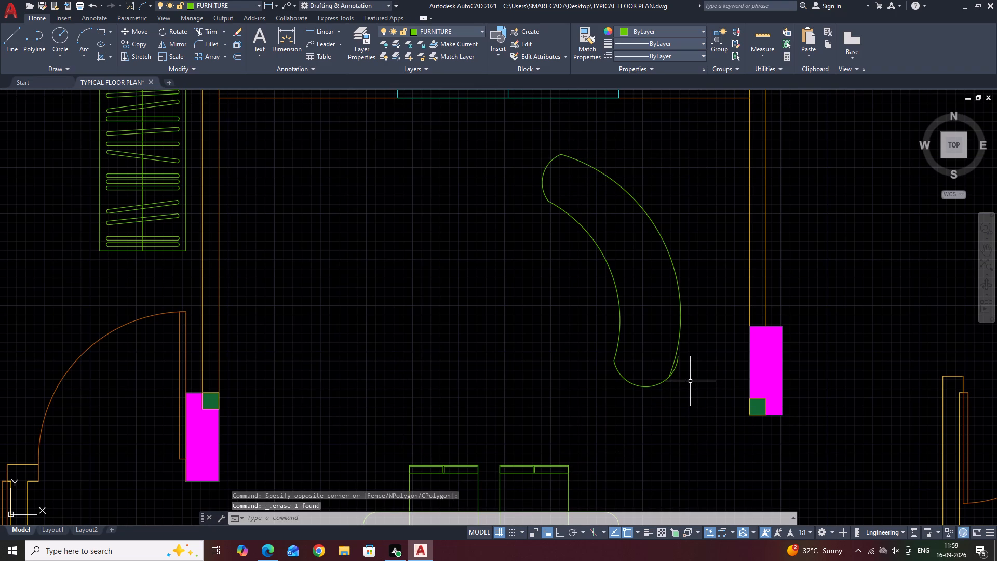
Trim the lower end cap's overhang outside the new outer arc.
{"action": "key", "text": "t"}
{"action": "type", "text": "r"}
{"action": "key", "text": "space"}
{"action": "scroll", "coordinate": [675, 372], "scroll_direction": "up", "scroll_amount": 1}
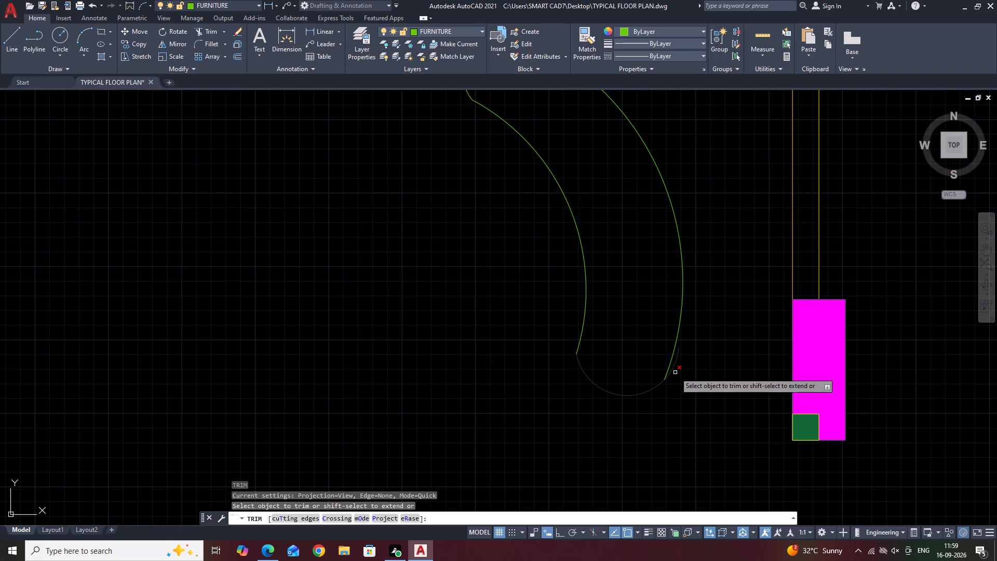
{"action": "left_click", "coordinate": [675, 368]}
{"action": "left_click", "coordinate": [675, 364]}
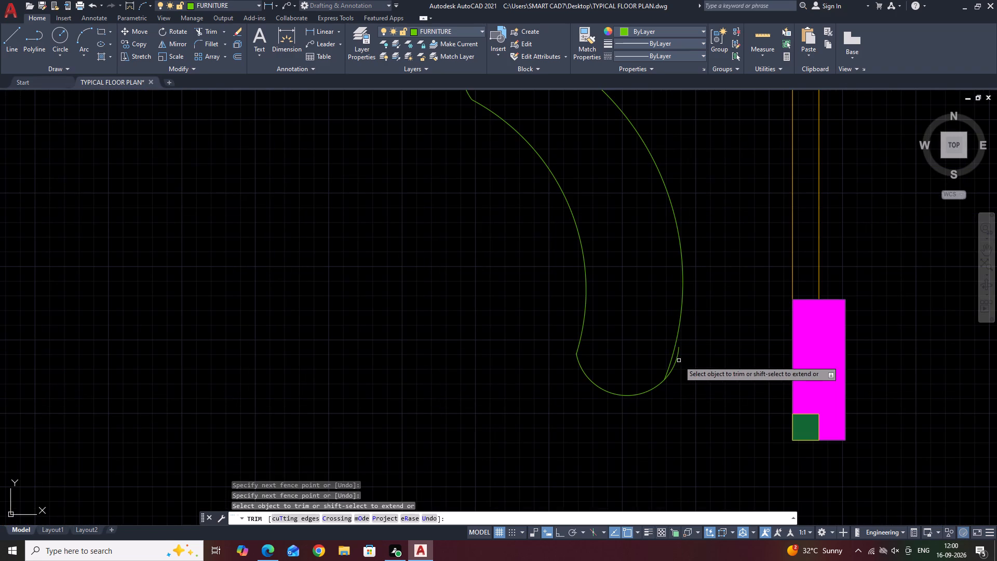
{"action": "left_click", "coordinate": [679, 360]}
{"action": "left_click", "coordinate": [677, 356]}
{"action": "scroll", "coordinate": [637, 355], "scroll_direction": "down", "scroll_amount": 5}
{"action": "key", "text": "Escape"}
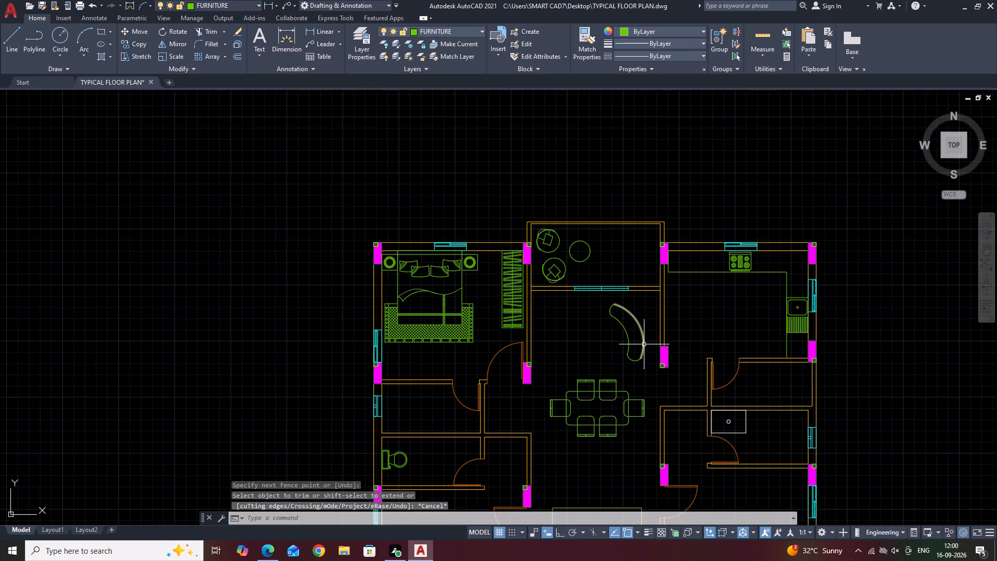
Stretch the shared endpoint of the outer arc and upper end cap outward to round the top of the outline.
{"action": "scroll", "coordinate": [640, 324], "scroll_direction": "up", "scroll_amount": 4}
{"action": "left_click", "coordinate": [669, 304]}
{"action": "left_click", "coordinate": [582, 335]}
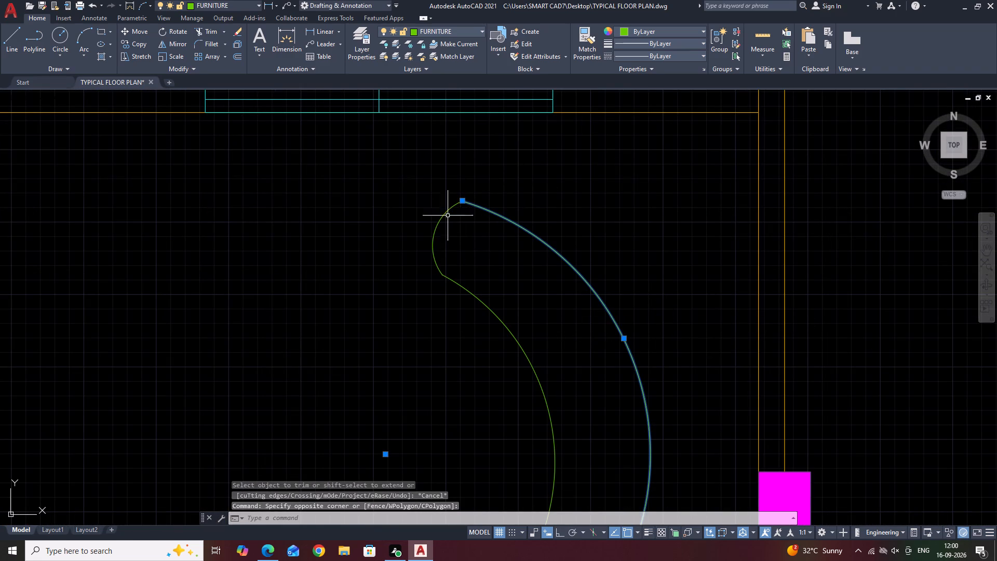
{"action": "left_click", "coordinate": [403, 177]}
{"action": "left_click_drag", "start_coordinate": [465, 256], "coordinate": [475, 266]}
{"action": "left_click_drag", "start_coordinate": [470, 259], "coordinate": [455, 241]}
{"action": "left_click_drag", "start_coordinate": [411, 202], "coordinate": [406, 200]}
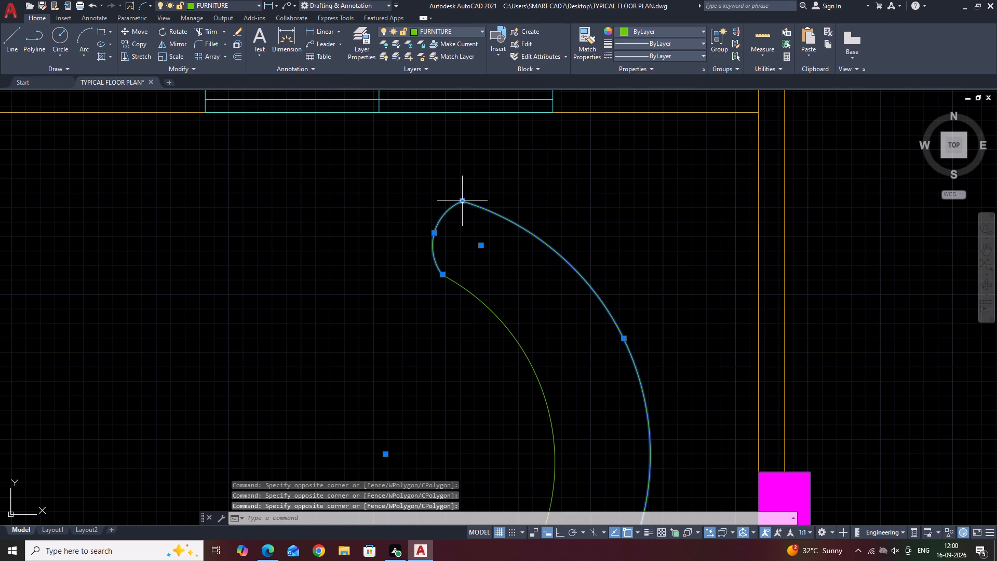
{"action": "left_click", "coordinate": [465, 201]}
{"action": "left_click", "coordinate": [508, 222]}
{"action": "scroll", "coordinate": [517, 214], "scroll_direction": "down", "scroll_amount": 4}
{"action": "key", "text": "Escape"}
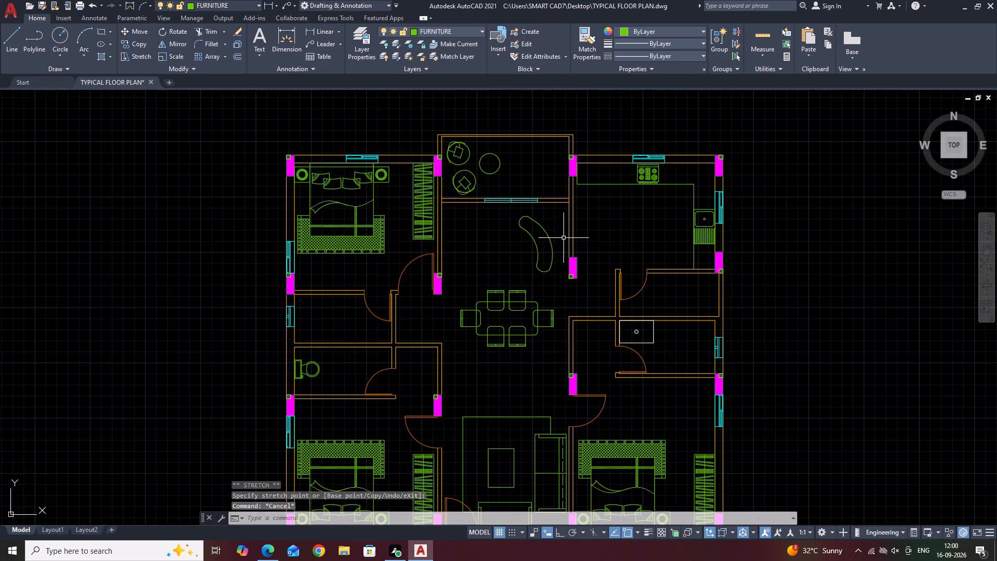
Rotate the curved furniture outline clockwise about the inner arc's midpoint so it stands nearly upright, opening toward the room's west wall.
{"action": "scroll", "coordinate": [549, 249], "scroll_direction": "up", "scroll_amount": 3}
{"action": "middle_click_drag", "start_coordinate": [592, 223], "coordinate": [642, 248]}
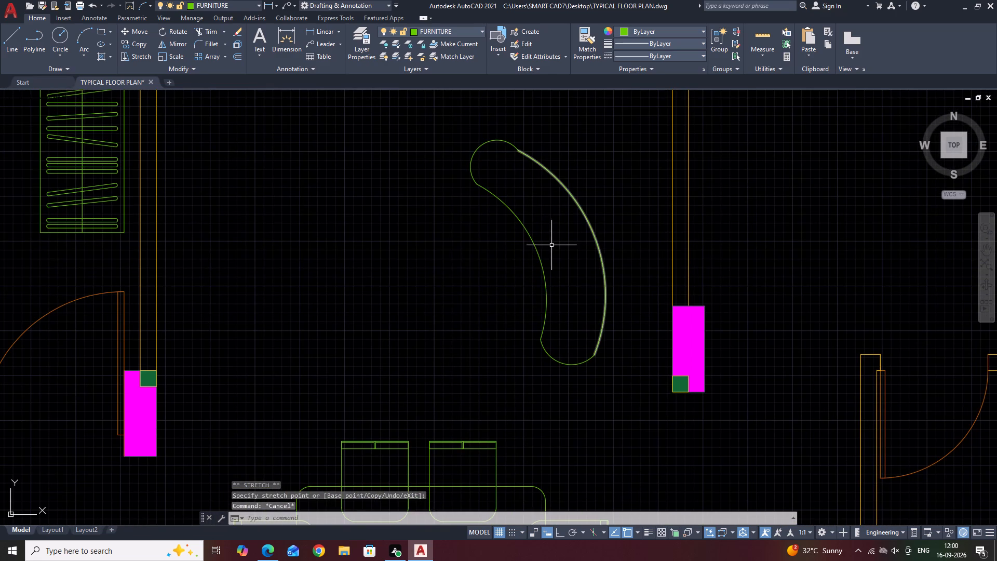
{"action": "middle_click_drag", "start_coordinate": [628, 247], "coordinate": [683, 295]}
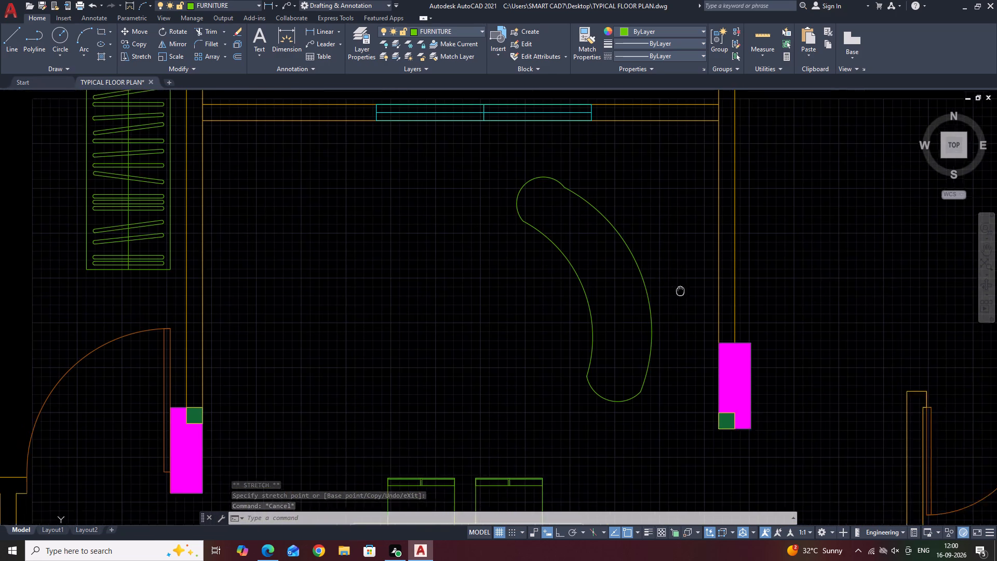
{"action": "middle_click_drag", "start_coordinate": [683, 295], "coordinate": [683, 296]}
{"action": "left_click_drag", "start_coordinate": [494, 164], "coordinate": [501, 166]}
{"action": "left_click", "coordinate": [669, 438]}
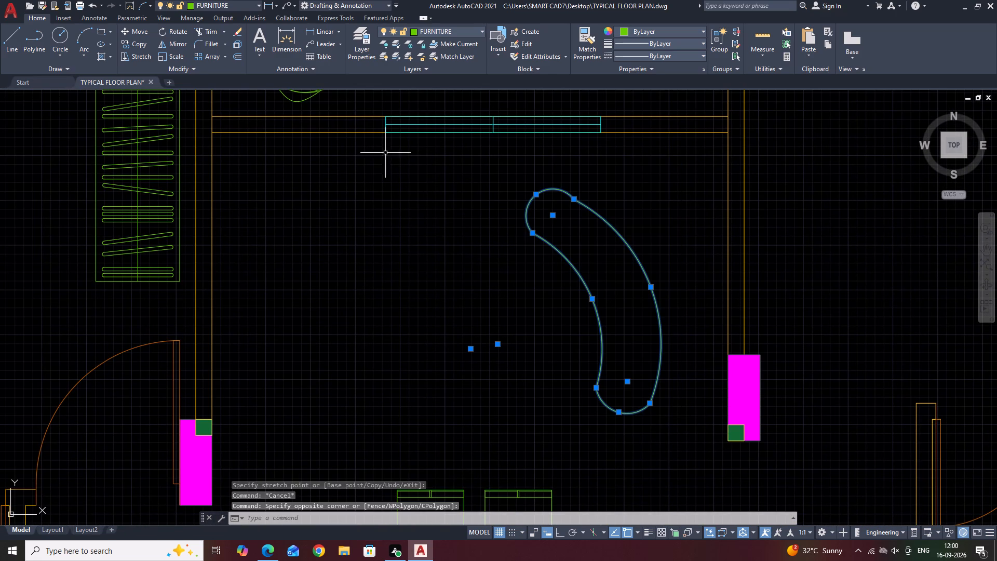
{"action": "left_click", "coordinate": [466, 160]}
{"action": "left_click", "coordinate": [684, 443]}
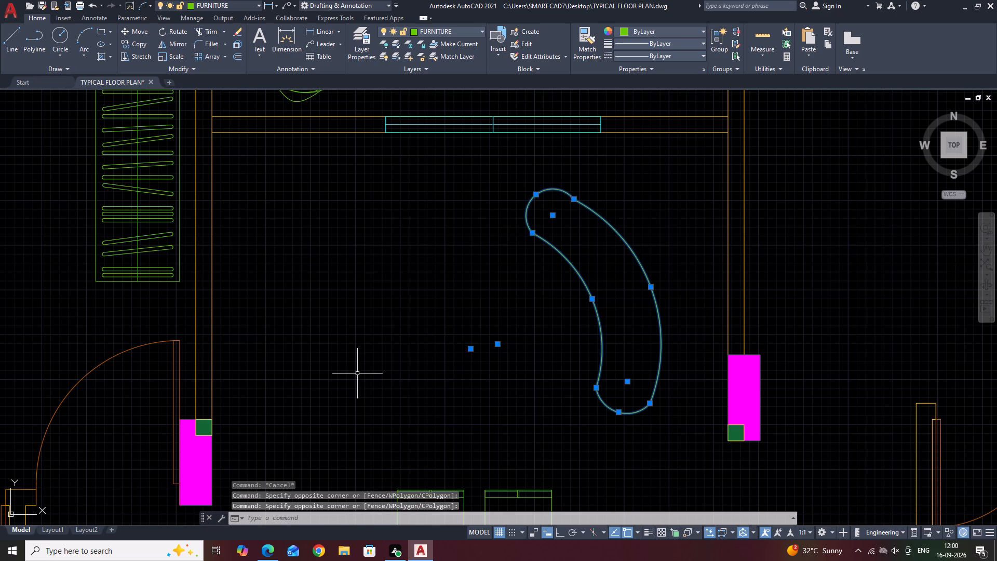
{"action": "key", "text": "r"}
{"action": "type", "text": "o"}
{"action": "key", "text": "space"}
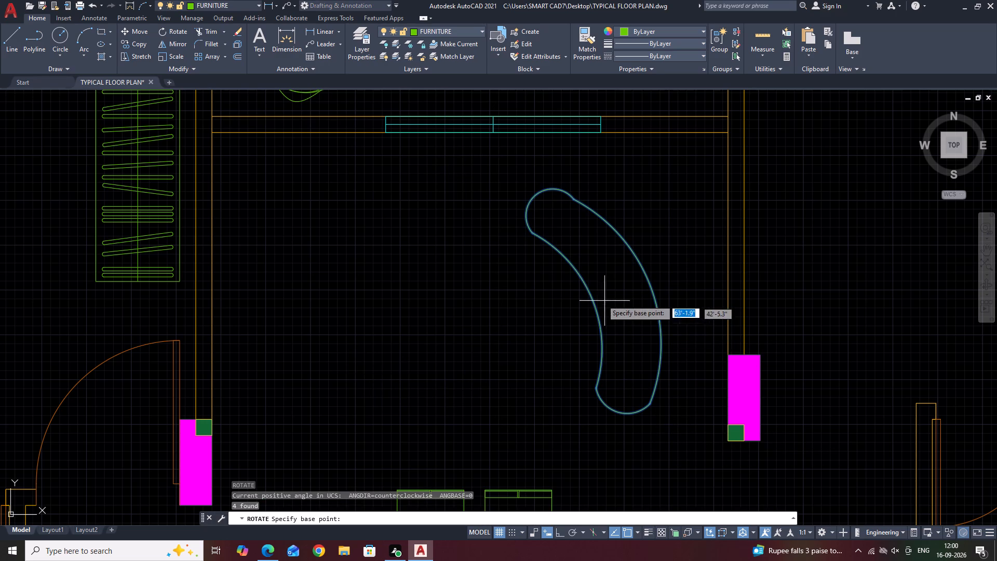
{"action": "left_click", "coordinate": [589, 298]}
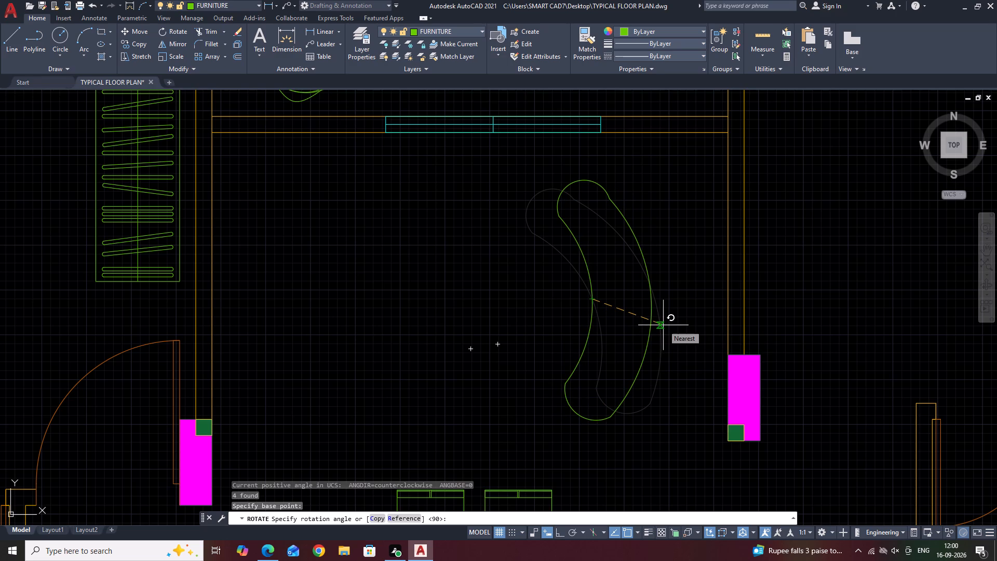
{"action": "left_click", "coordinate": [663, 325]}
Stretch the outer arc's midpoint slightly toward the east wall to give the furniture outline a fuller curve.
{"action": "left_click", "coordinate": [676, 272]}
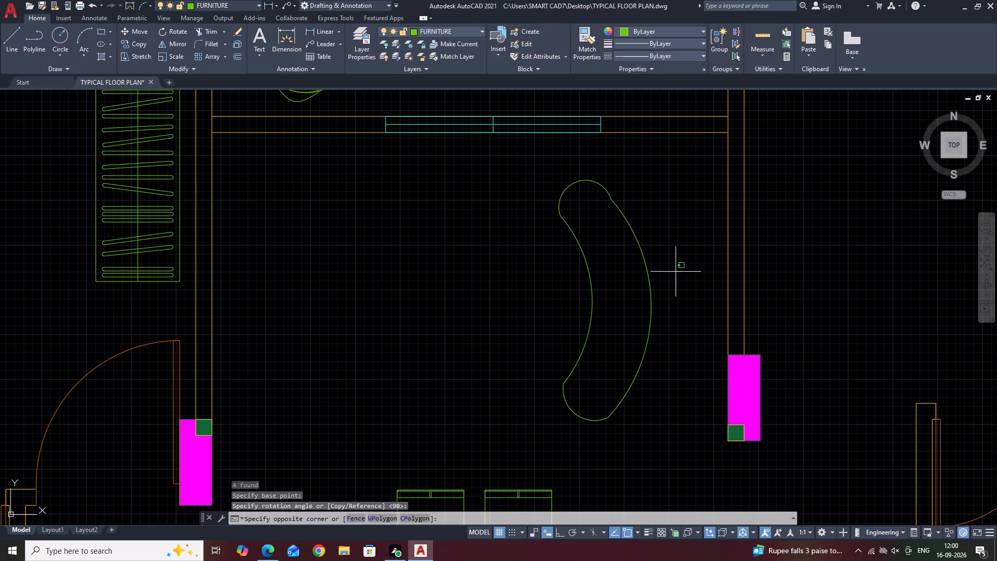
{"action": "left_click", "coordinate": [637, 324]}
{"action": "left_click", "coordinate": [652, 308]}
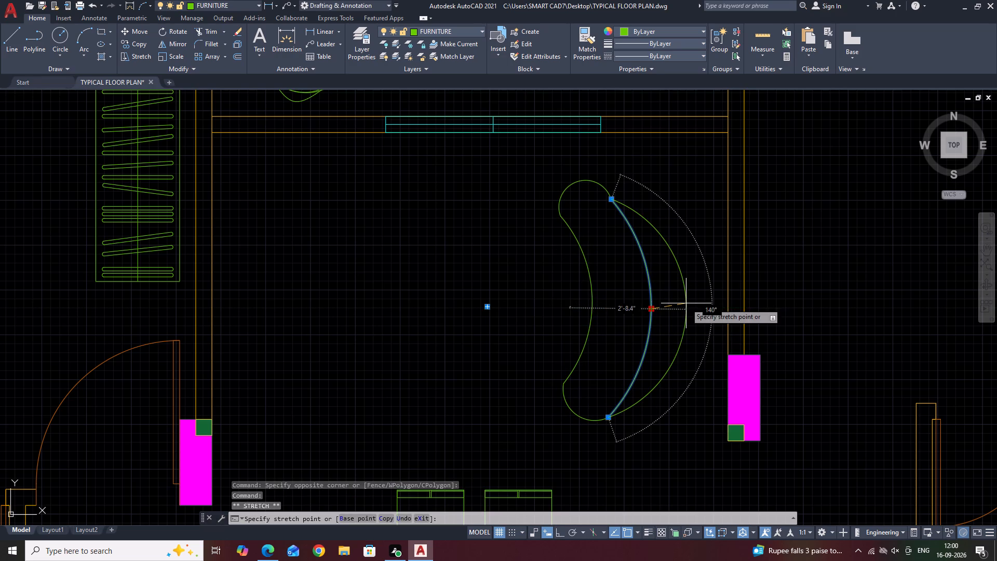
{"action": "left_click", "coordinate": [686, 303]}
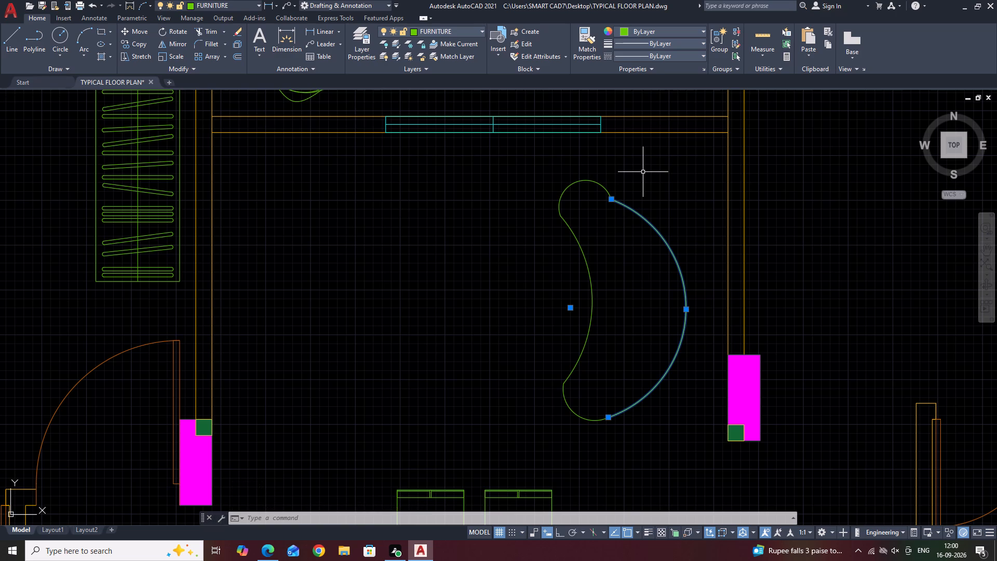
{"action": "left_click", "coordinate": [688, 308]}
{"action": "left_click", "coordinate": [640, 311]}
{"action": "left_click", "coordinate": [688, 312]}
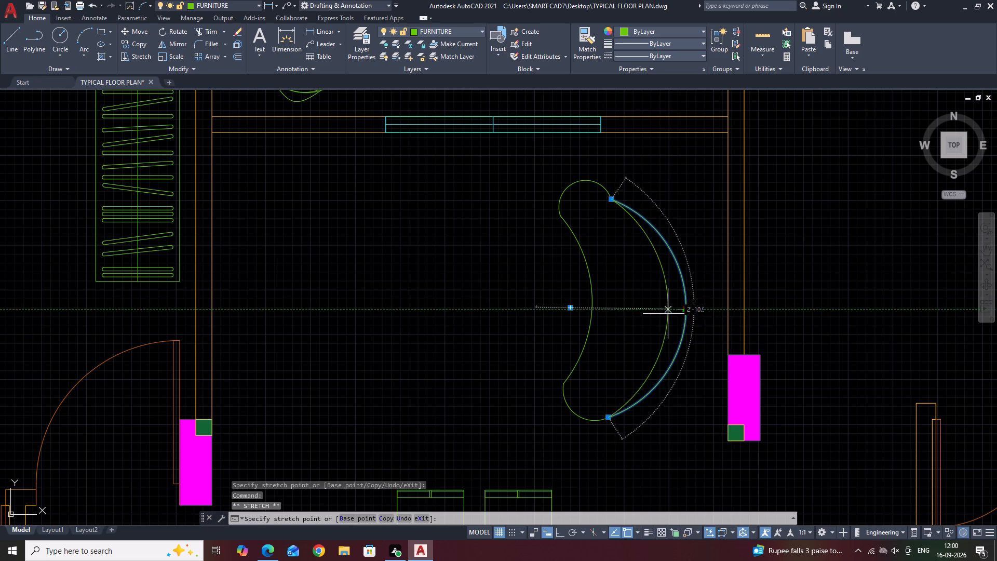
{"action": "left_click", "coordinate": [662, 314]}
Stretch the shared endpoint of the outer arc and upper end cap up and outward to smooth their junction.
{"action": "scroll", "coordinate": [599, 186], "scroll_direction": "up", "scroll_amount": 2}
{"action": "left_click", "coordinate": [615, 175]}
{"action": "left_click", "coordinate": [583, 200]}
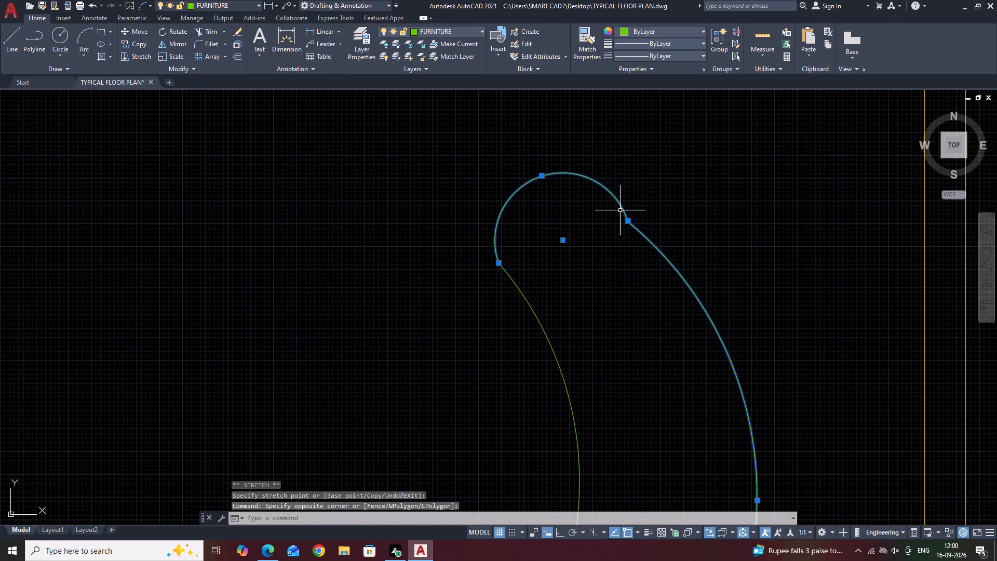
{"action": "left_click", "coordinate": [628, 222]}
{"action": "left_click", "coordinate": [647, 201]}
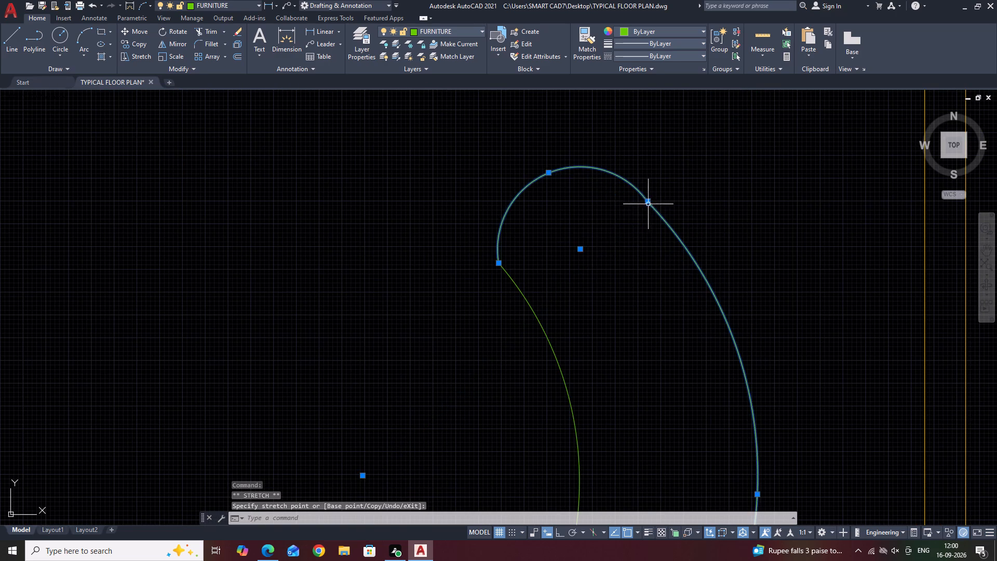
{"action": "scroll", "coordinate": [651, 209], "scroll_direction": "down", "scroll_amount": 6}
{"action": "scroll", "coordinate": [648, 277], "scroll_direction": "up", "scroll_amount": 5}
{"action": "middle_click_drag", "start_coordinate": [631, 198], "coordinate": [740, 458]}
{"action": "scroll", "coordinate": [770, 458], "scroll_direction": "down", "scroll_amount": 1}
{"action": "key", "text": "Escape"}
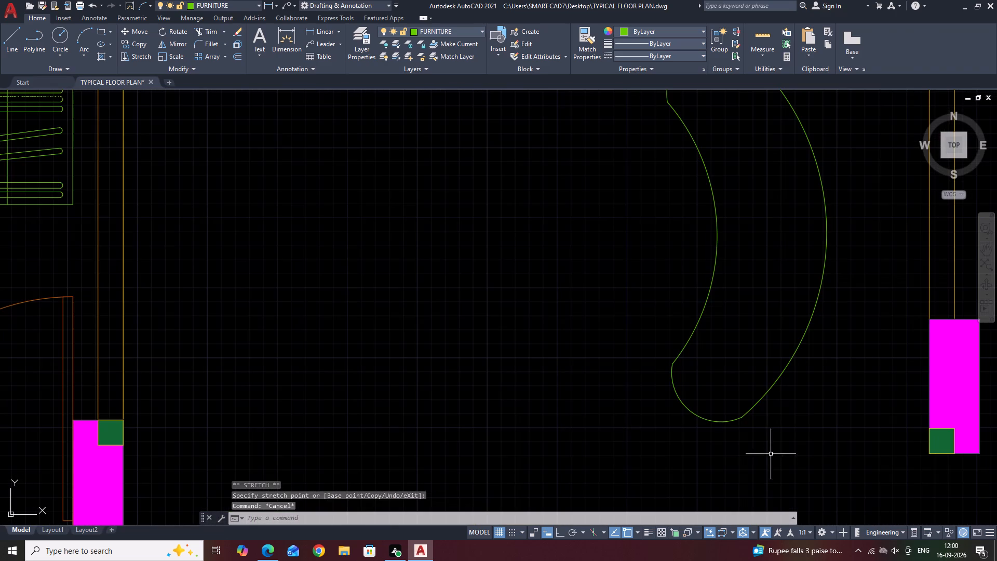
Stretch the shared endpoint of the outer arc and lower end cap outward to smooth the bottom junction.
{"action": "middle_click_drag", "start_coordinate": [788, 419], "coordinate": [764, 428]}
{"action": "scroll", "coordinate": [780, 425], "scroll_direction": "down", "scroll_amount": 1}
{"action": "middle_click_drag", "start_coordinate": [736, 435], "coordinate": [633, 362]}
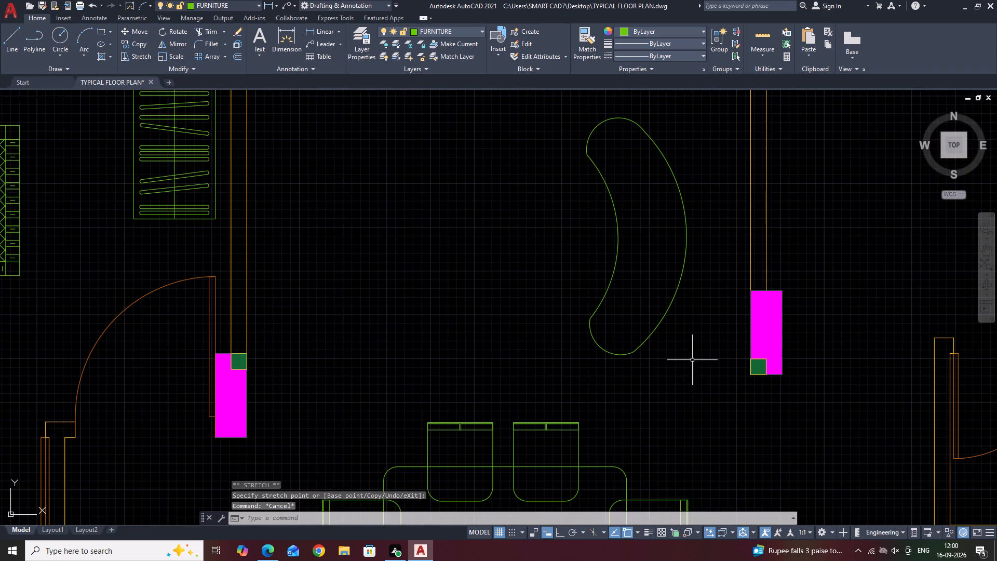
{"action": "left_click_drag", "start_coordinate": [670, 367], "coordinate": [647, 349]}
{"action": "left_click", "coordinate": [603, 315]}
{"action": "left_click", "coordinate": [632, 352]}
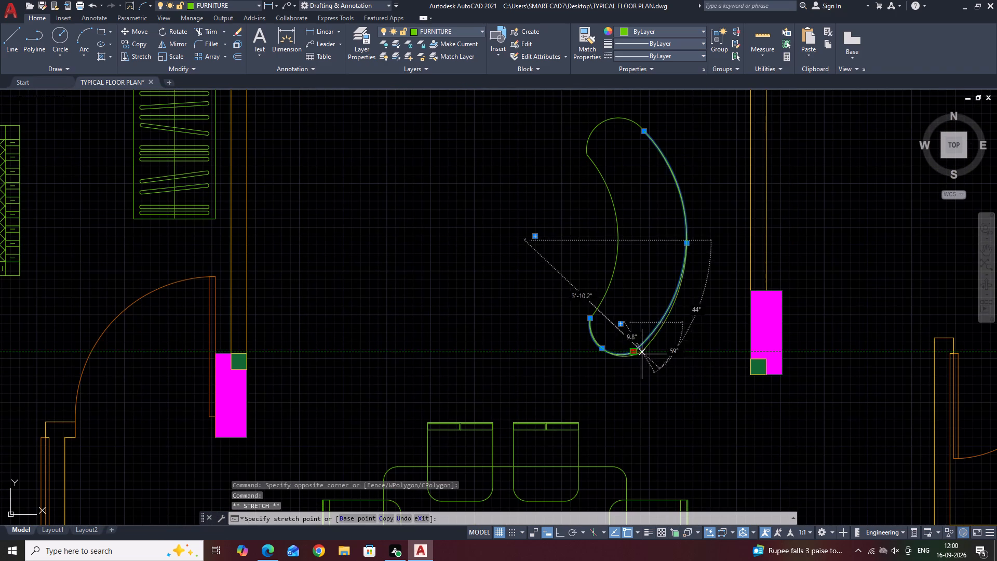
{"action": "left_click", "coordinate": [648, 348]}
{"action": "key", "text": "Escape"}
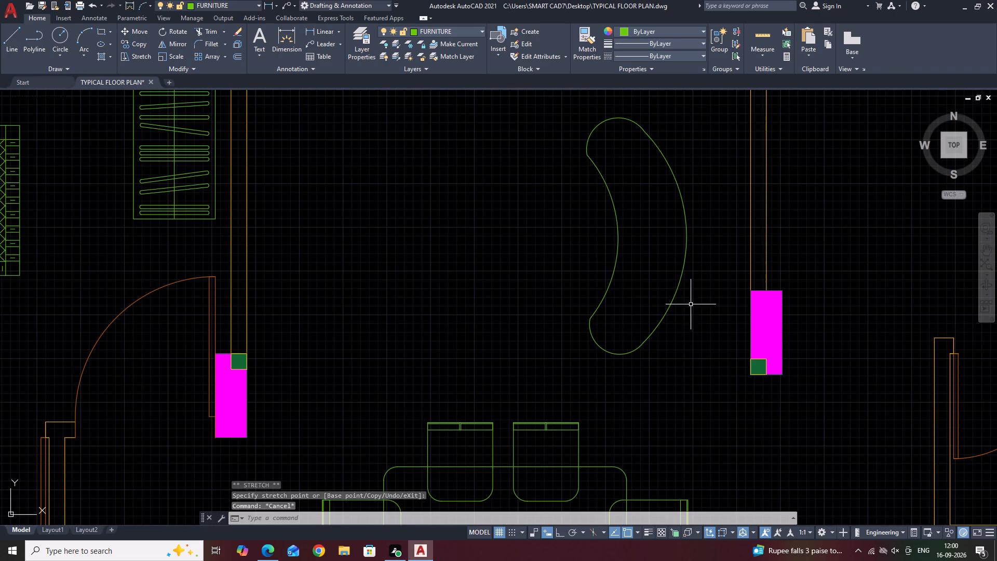
Draw a short wavy five-point spline inside the upper end of the curved furniture outline.
{"action": "middle_click_drag", "start_coordinate": [664, 259], "coordinate": [706, 371]}
{"action": "middle_click_drag", "start_coordinate": [644, 383], "coordinate": [621, 337]}
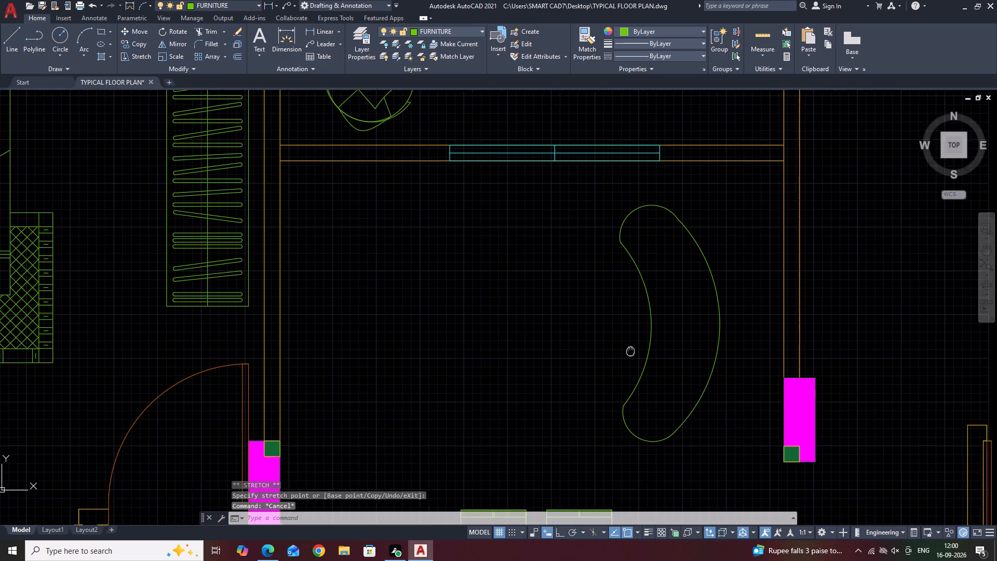
{"action": "middle_click_drag", "start_coordinate": [621, 337], "coordinate": [604, 319]}
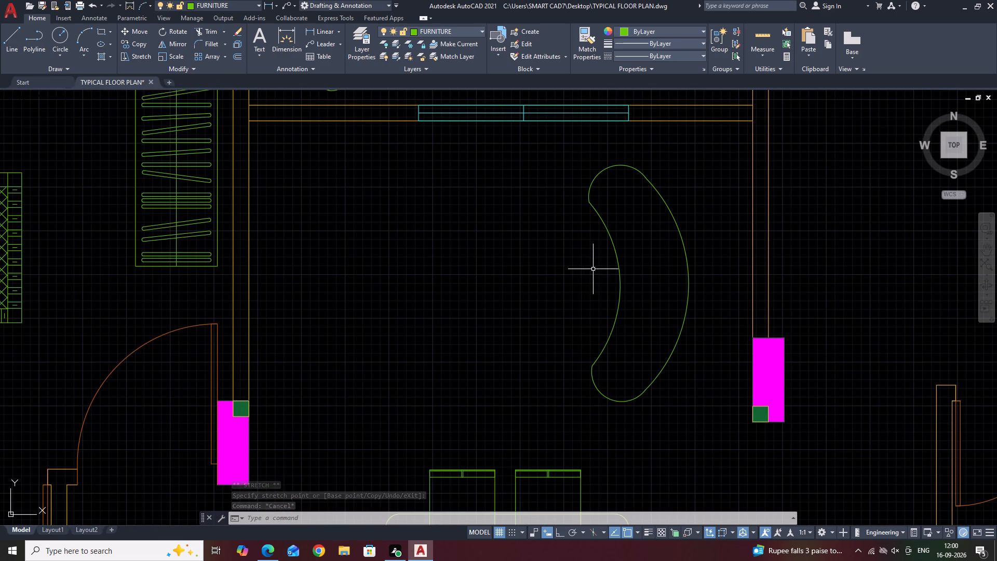
{"action": "middle_click_drag", "start_coordinate": [600, 284], "coordinate": [572, 349]}
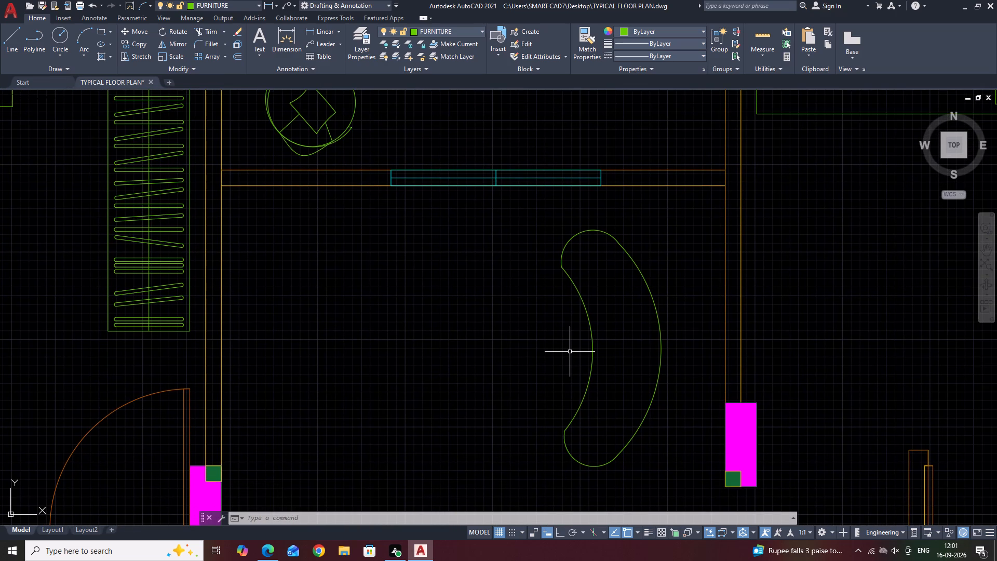
{"action": "key", "text": "s"}
{"action": "type", "text": "pl"}
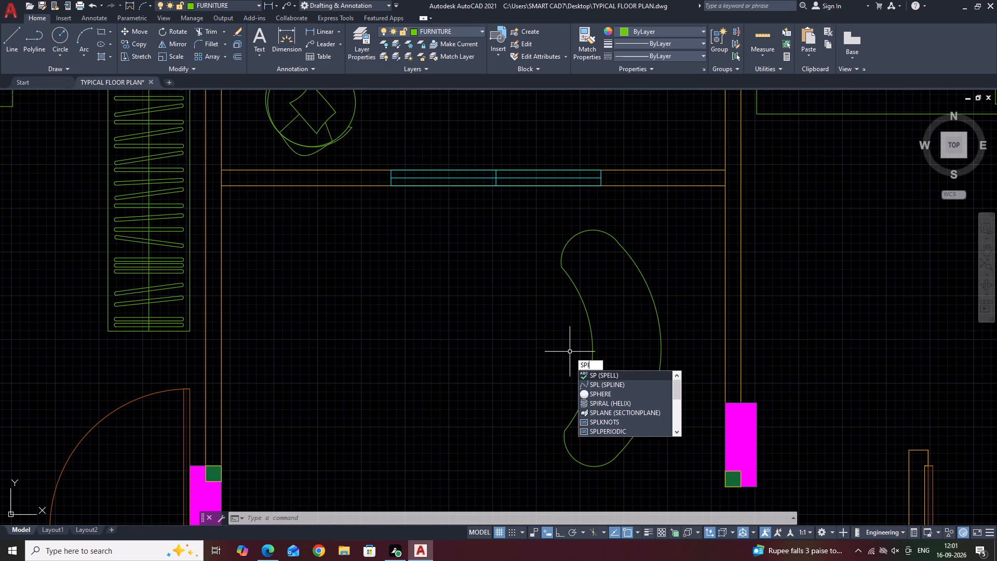
{"action": "key", "text": "space"}
{"action": "scroll", "coordinate": [589, 284], "scroll_direction": "up", "scroll_amount": 2}
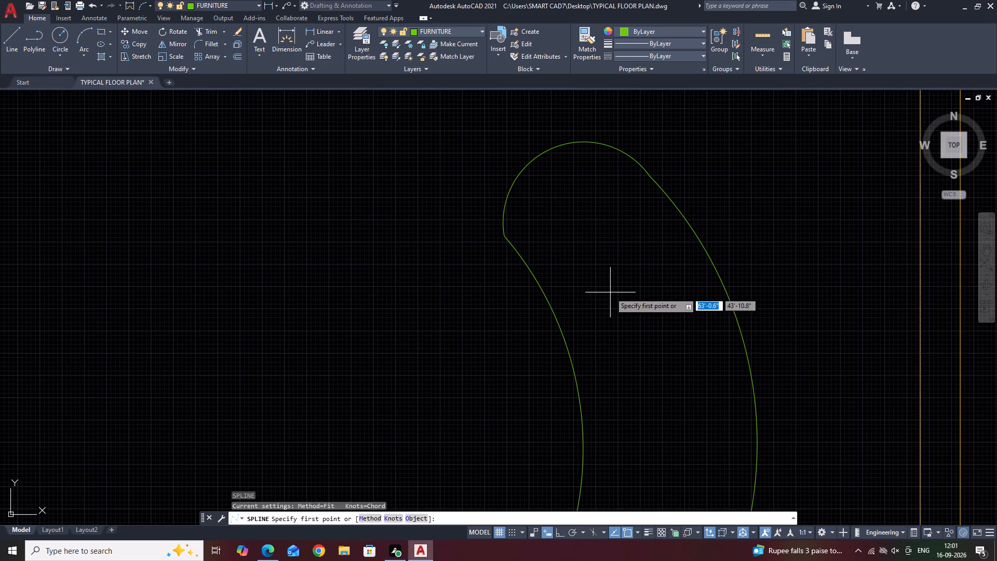
{"action": "left_click", "coordinate": [555, 230]}
{"action": "left_click", "coordinate": [569, 205]}
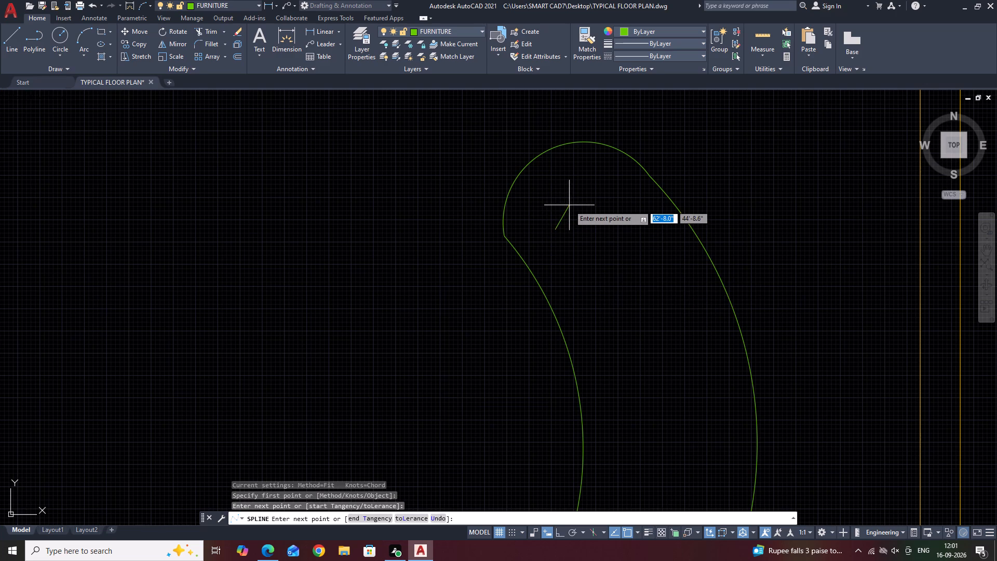
{"action": "left_click", "coordinate": [583, 209]}
{"action": "left_click", "coordinate": [600, 192]}
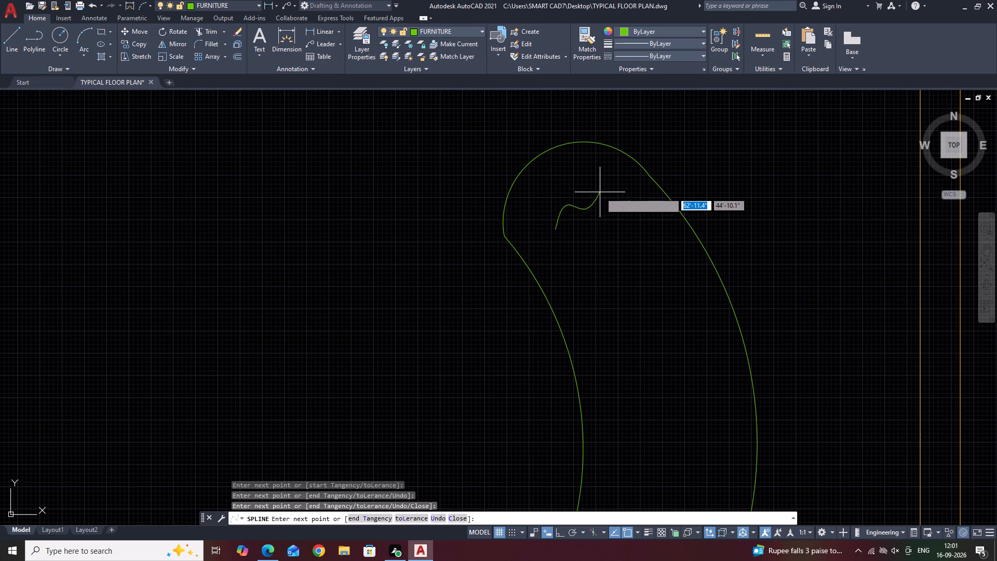
{"action": "left_click", "coordinate": [625, 197]}
{"action": "key", "text": "Return"}
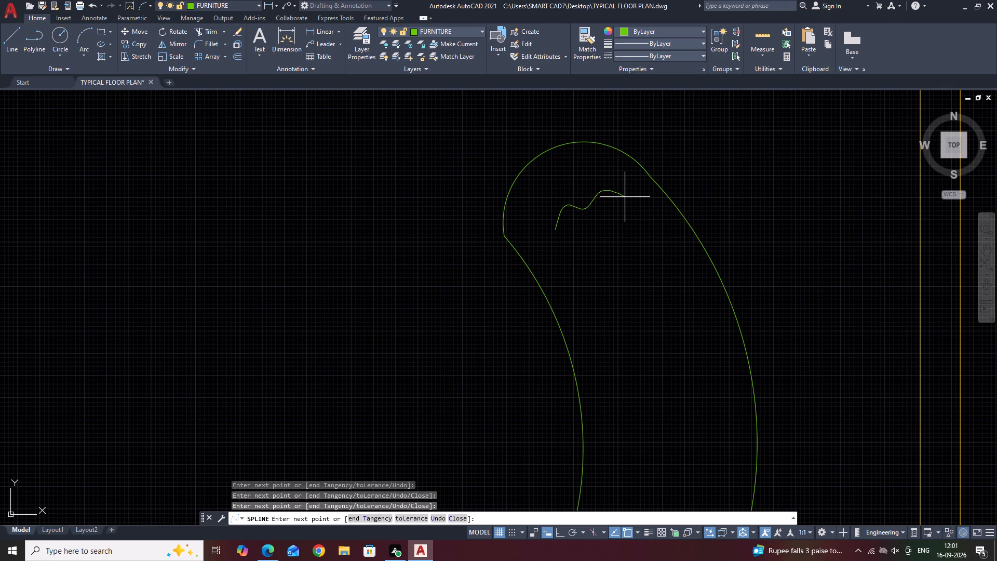
Draw two small three-point arcs continuing from the spline's east end, the second starting near the first arc's lower end.
{"action": "middle_click_drag", "start_coordinate": [550, 213], "coordinate": [624, 338]}
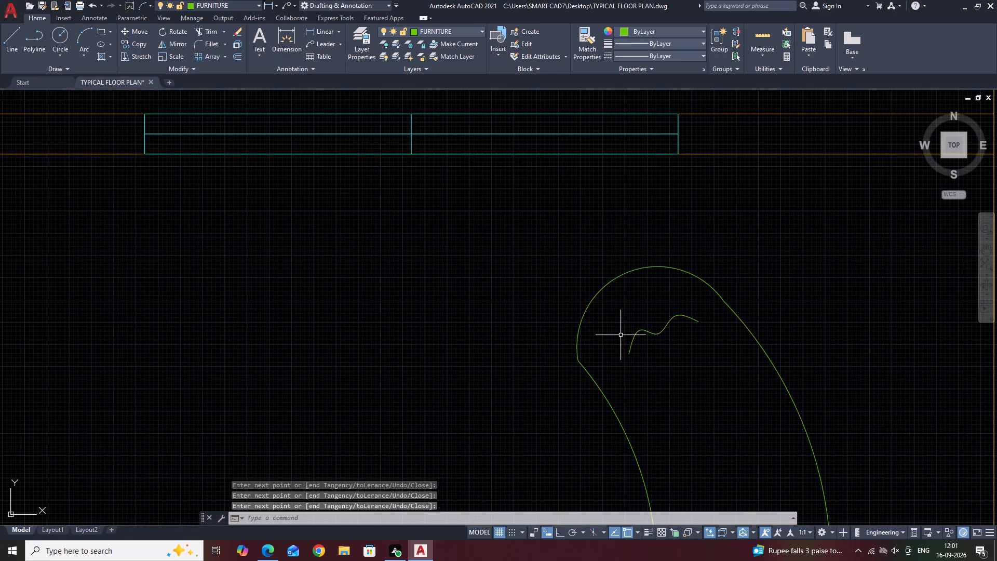
{"action": "key", "text": "a"}
{"action": "key", "text": "space"}
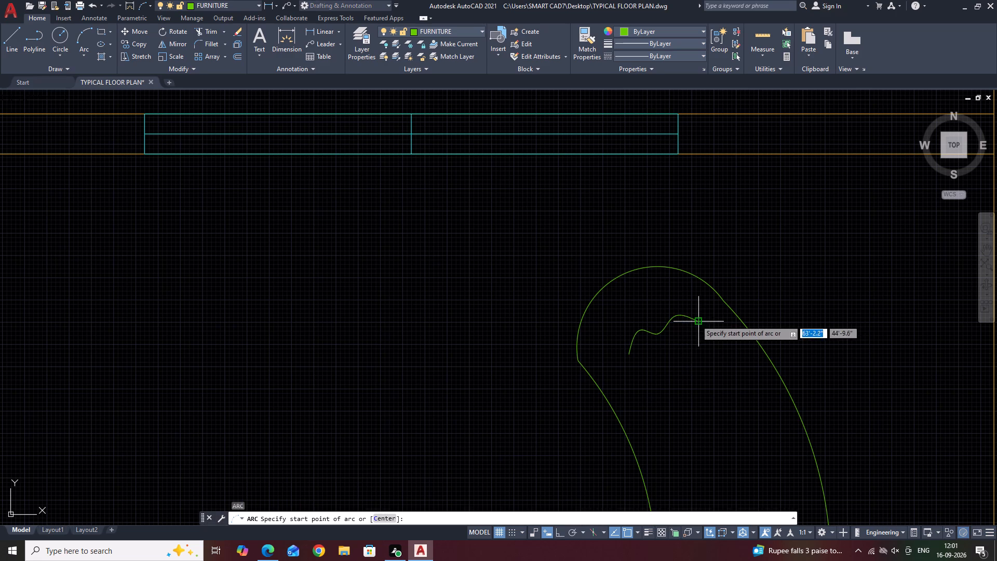
{"action": "left_click", "coordinate": [696, 320]}
{"action": "left_click", "coordinate": [715, 350]}
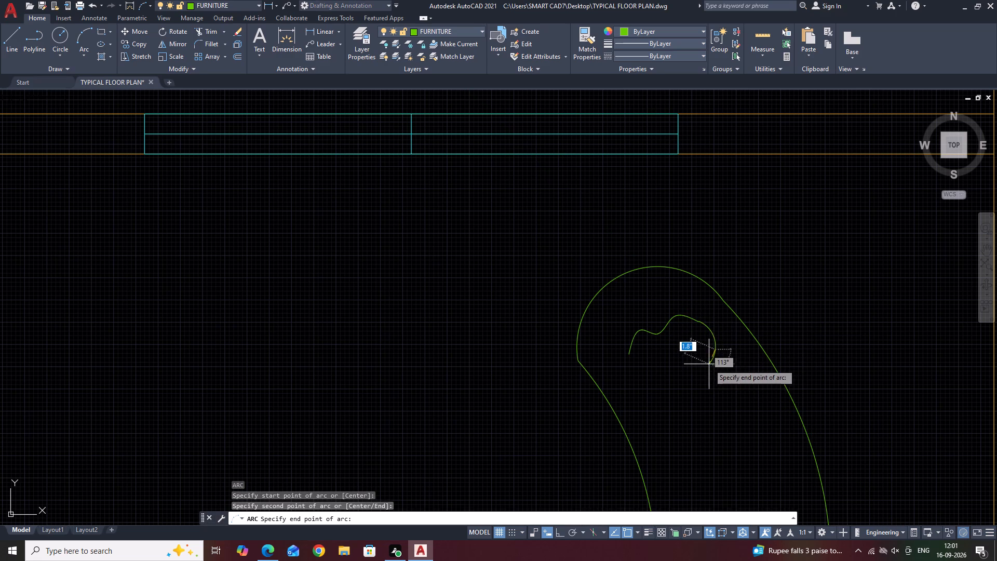
{"action": "left_click", "coordinate": [707, 363]}
{"action": "key", "text": "space"}
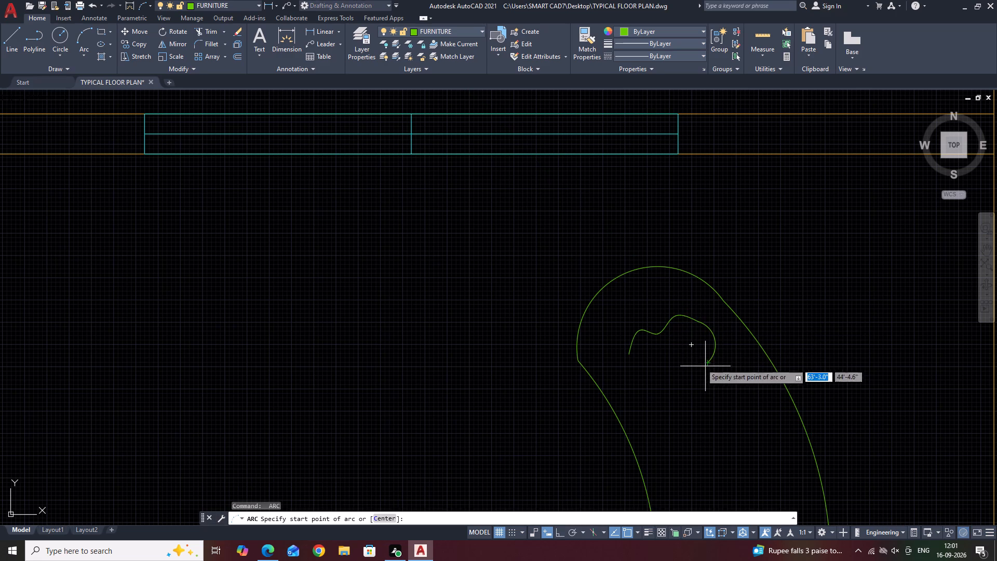
{"action": "left_click", "coordinate": [714, 357]}
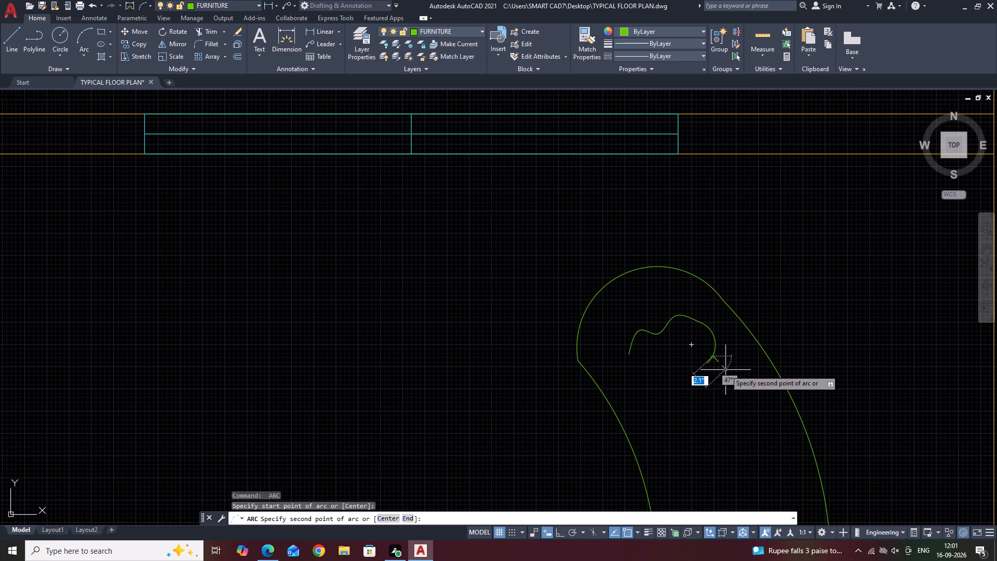
{"action": "left_click", "coordinate": [725, 370]}
{"action": "left_click", "coordinate": [741, 378]}
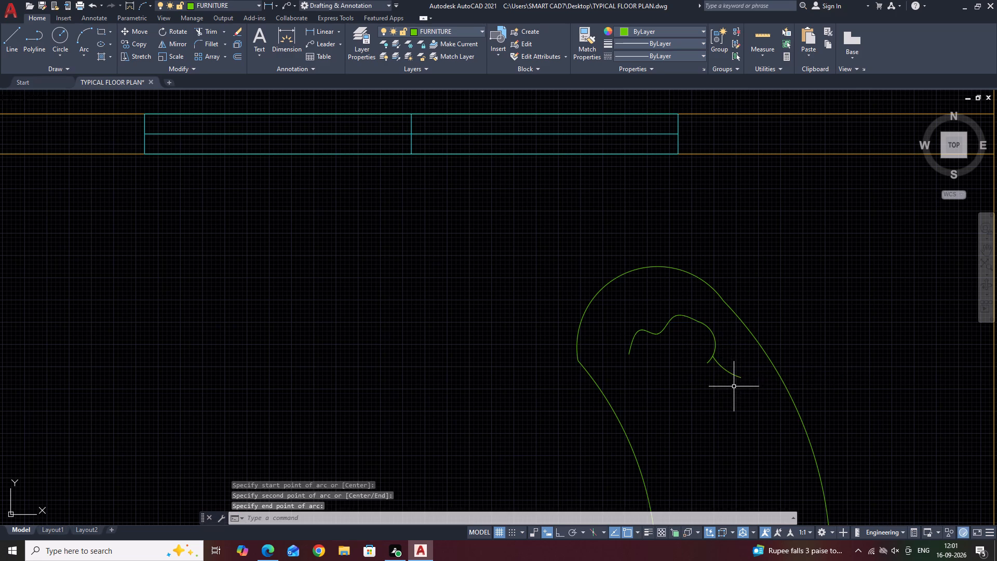
Reshape the second small arc by moving its free end inward and bulging its midpoint outward toward the outline's outer arc.
{"action": "scroll", "coordinate": [727, 379], "scroll_direction": "up", "scroll_amount": 3}
{"action": "left_click", "coordinate": [750, 358]}
{"action": "left_click", "coordinate": [707, 377]}
{"action": "left_click", "coordinate": [780, 378]}
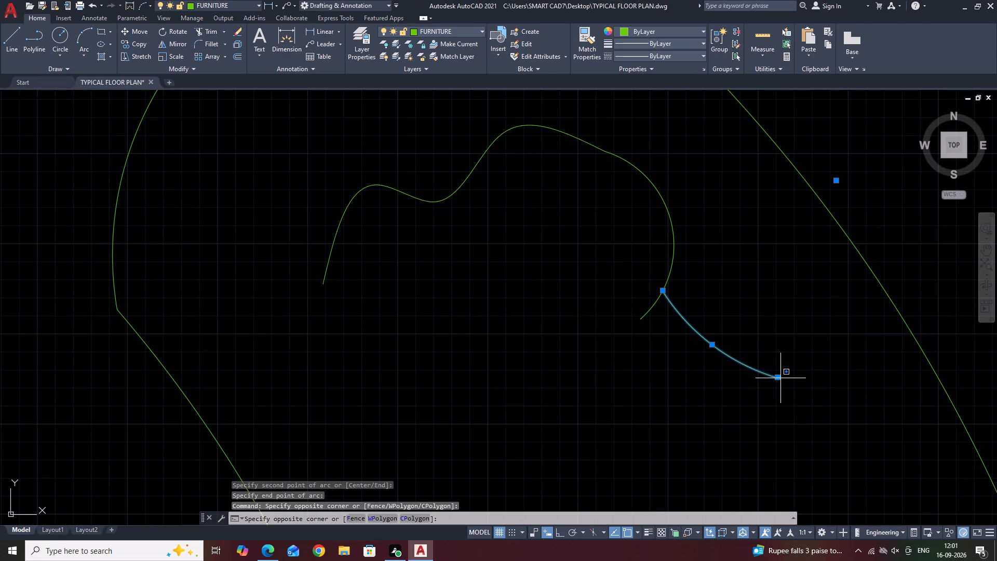
{"action": "left_click", "coordinate": [782, 380]}
{"action": "left_click", "coordinate": [777, 376]}
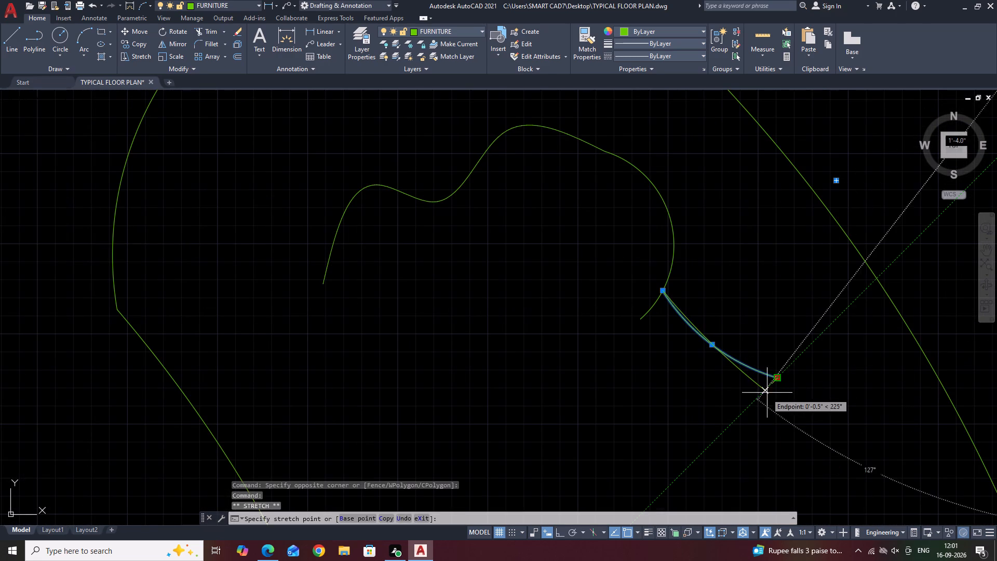
{"action": "left_click", "coordinate": [744, 387]}
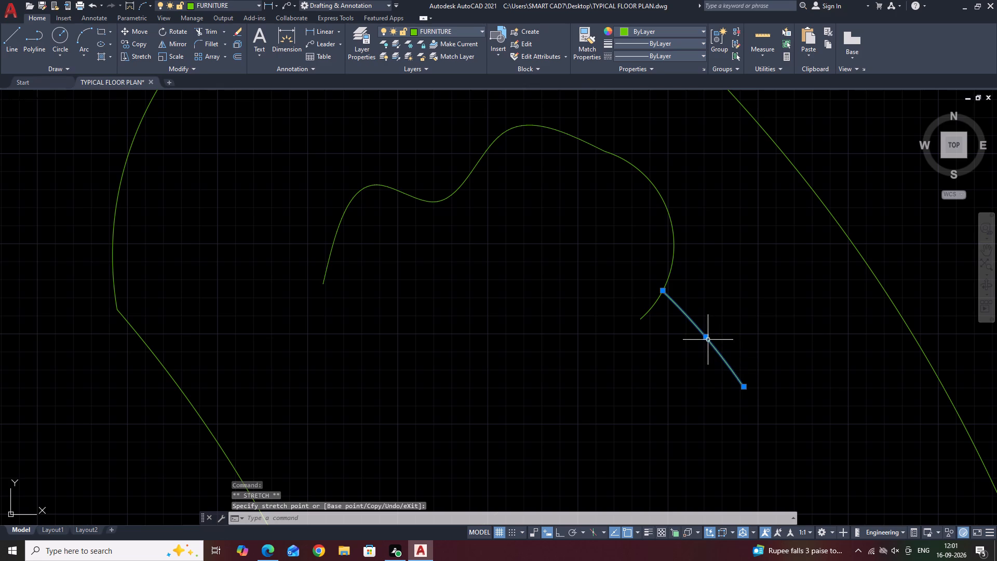
{"action": "left_click", "coordinate": [707, 339]}
{"action": "left_click", "coordinate": [735, 316]}
{"action": "key", "text": "Escape"}
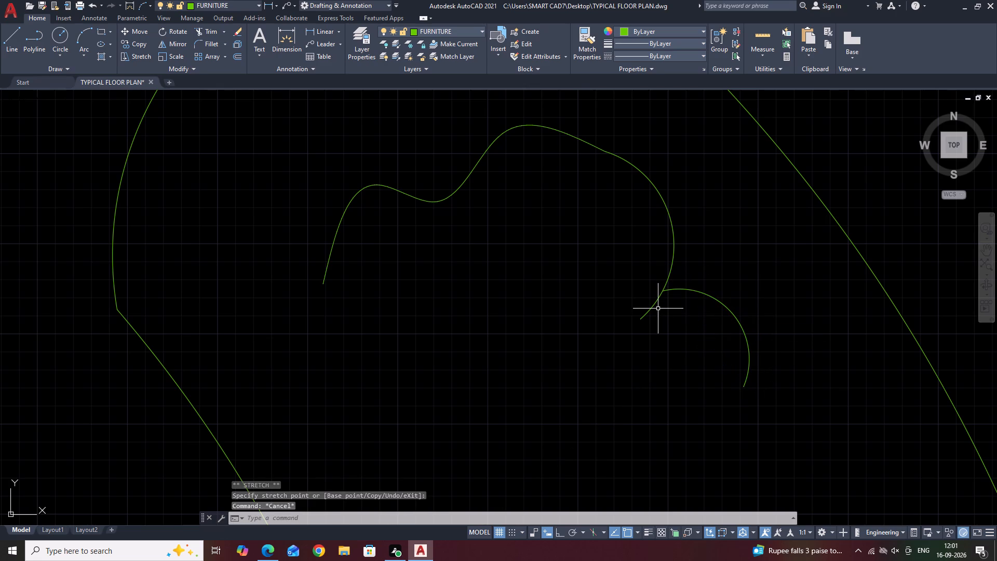
Trim the tail of the first small arc that overhangs the start of the second small arc.
{"action": "key", "text": "t"}
{"action": "type", "text": "r"}
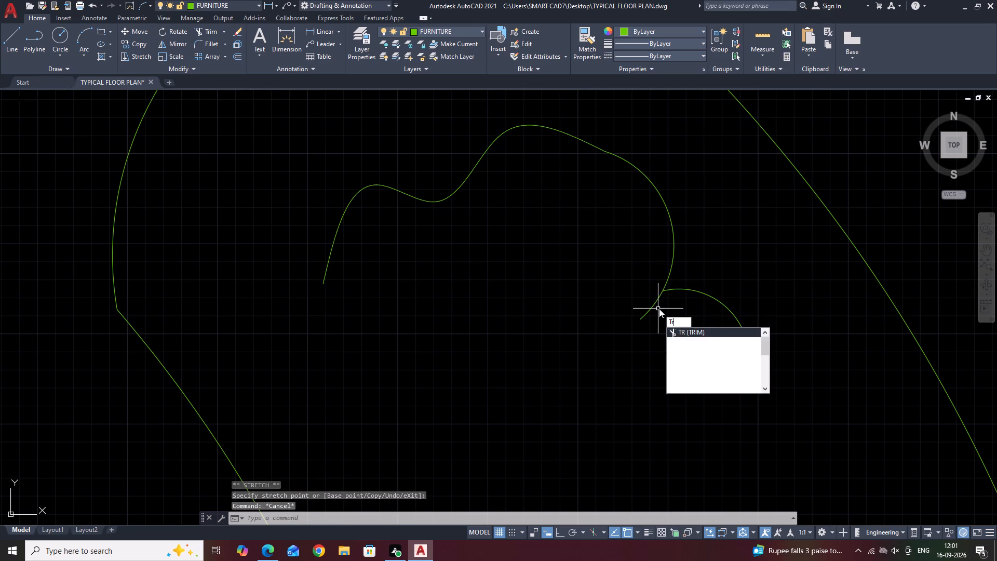
{"action": "key", "text": "space"}
{"action": "left_click", "coordinate": [654, 304]}
{"action": "scroll", "coordinate": [546, 308], "scroll_direction": "down", "scroll_amount": 3}
{"action": "key", "text": "Escape"}
Stretch the shared endpoint of the two small arcs up and outward to make the notch between them shallower.
{"action": "scroll", "coordinate": [570, 308], "scroll_direction": "up", "scroll_amount": 3}
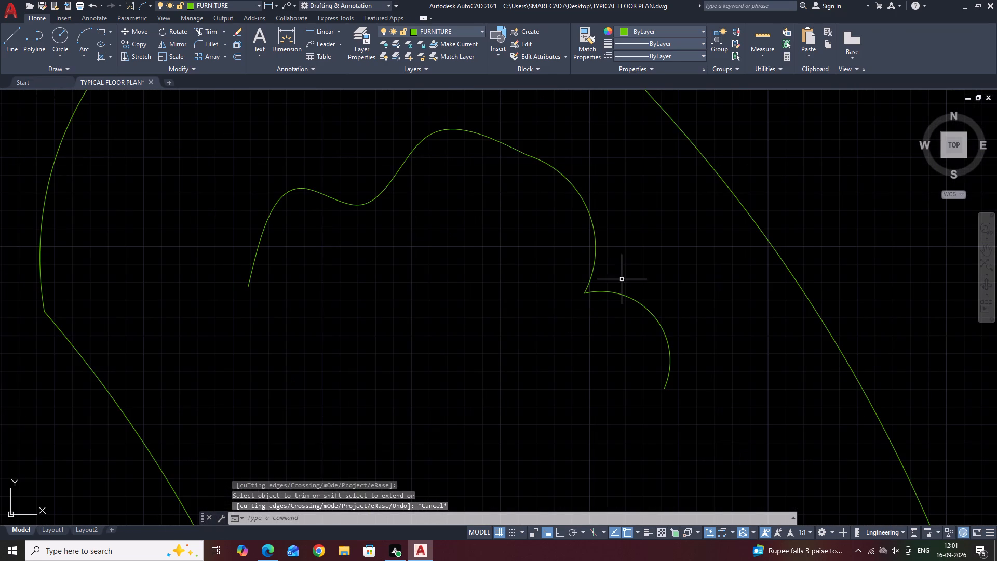
{"action": "left_click", "coordinate": [626, 271]}
{"action": "left_click", "coordinate": [549, 290]}
{"action": "left_click", "coordinate": [667, 275]}
{"action": "left_click", "coordinate": [564, 336]}
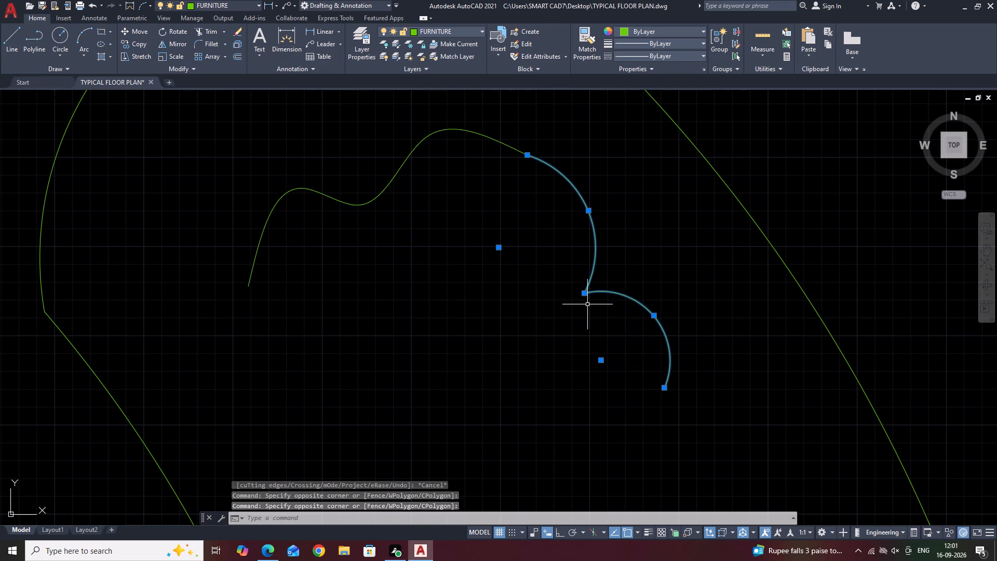
{"action": "left_click", "coordinate": [584, 292]}
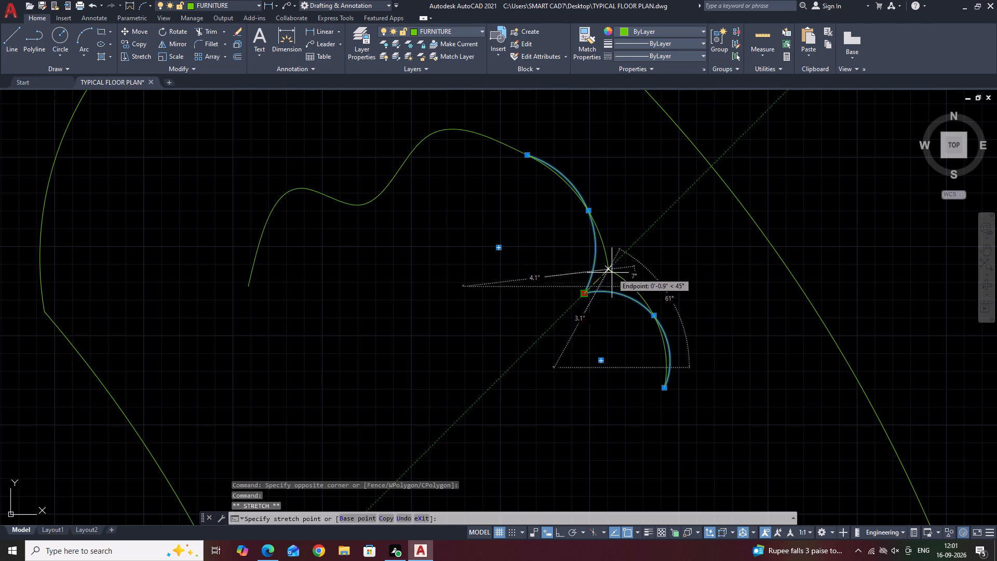
{"action": "left_click", "coordinate": [612, 273]}
{"action": "key", "text": "Escape"}
Draw a three-point arc from the spline's west end, curving down and inward toward the southeast.
{"action": "scroll", "coordinate": [678, 303], "scroll_direction": "down", "scroll_amount": 2}
{"action": "middle_click_drag", "start_coordinate": [683, 331], "coordinate": [699, 336]}
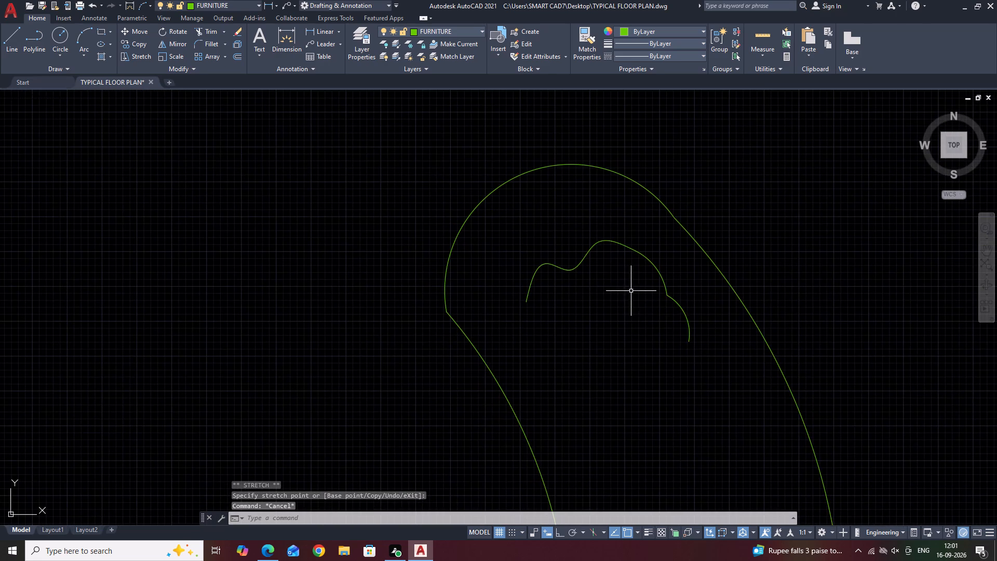
{"action": "middle_click_drag", "start_coordinate": [631, 291], "coordinate": [642, 345]}
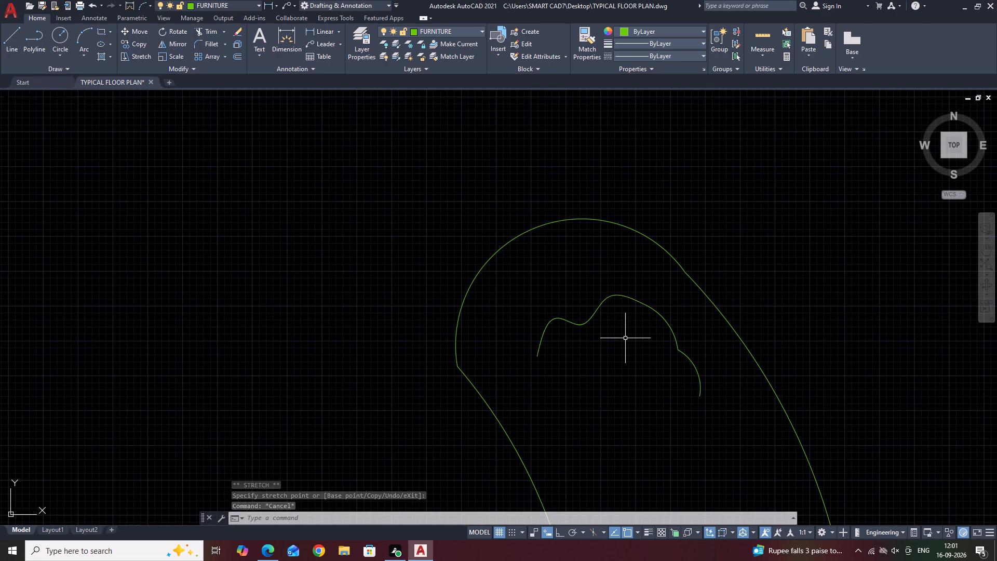
{"action": "key", "text": "a"}
{"action": "key", "text": "space"}
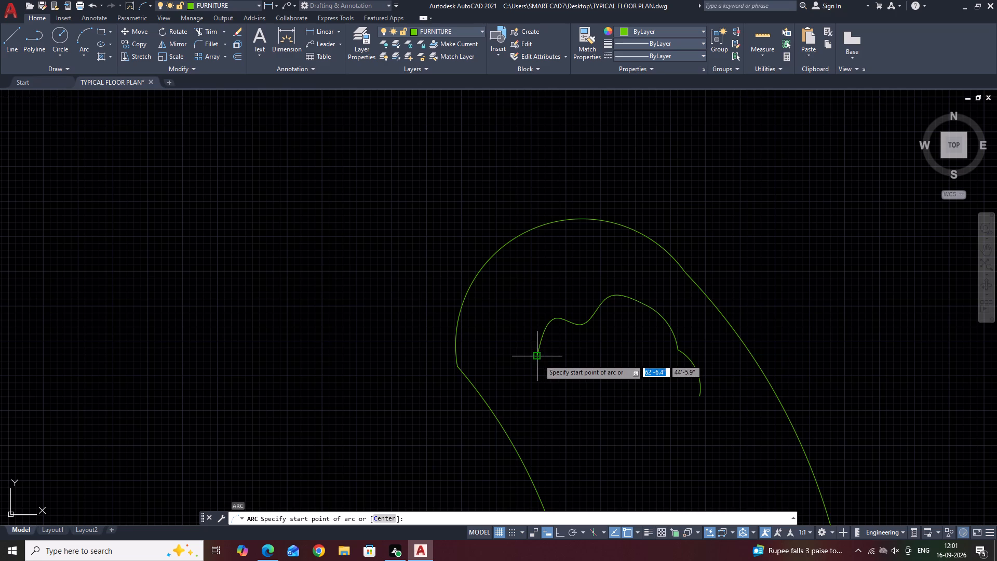
{"action": "left_click", "coordinate": [540, 357]}
{"action": "left_click", "coordinate": [568, 405]}
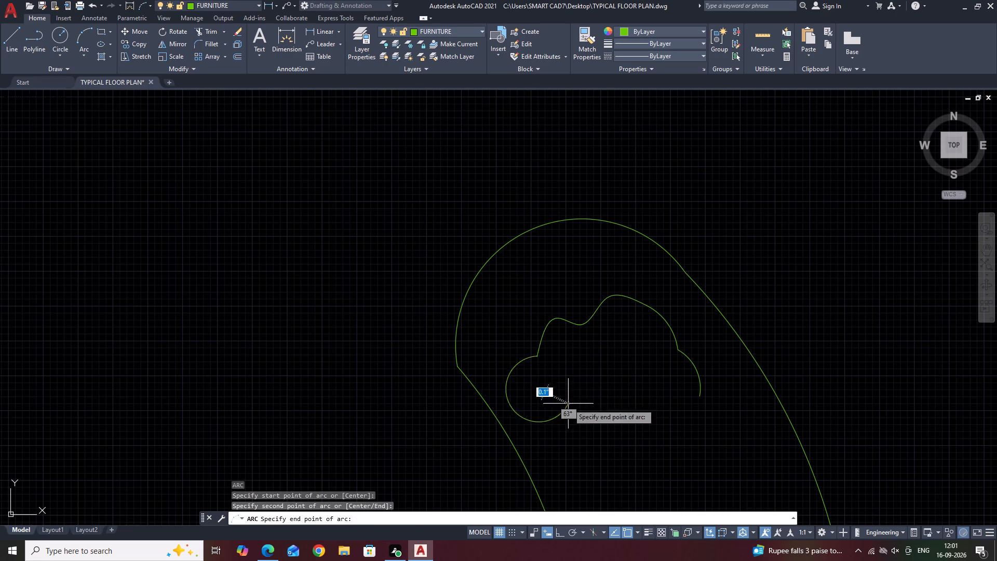
{"action": "left_click", "coordinate": [606, 429]}
Offset the two small arcs inward by 0.2" to give that side a double line.
{"action": "left_click", "coordinate": [681, 327]}
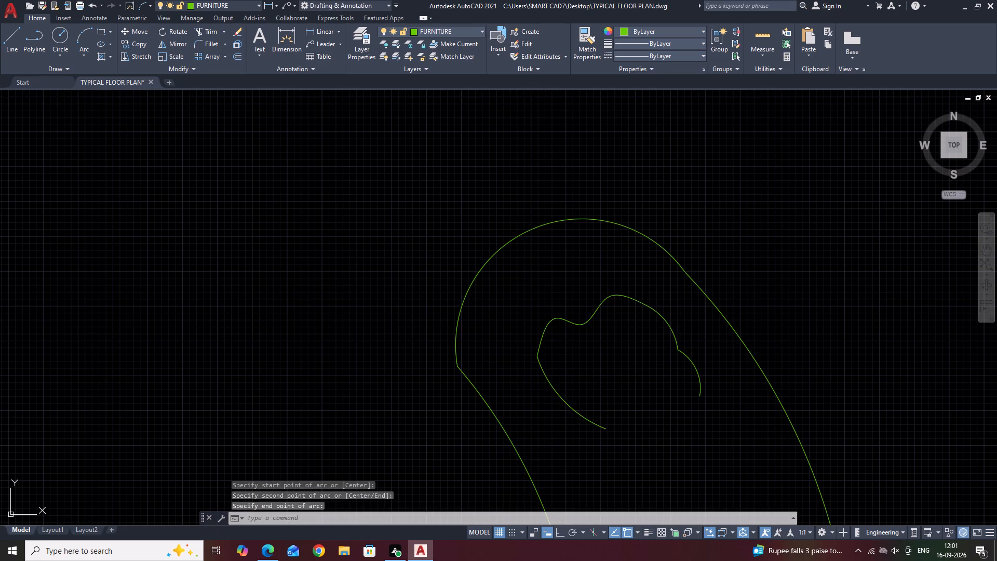
{"action": "left_click_drag", "start_coordinate": [651, 369], "coordinate": [644, 378]}
{"action": "key", "text": "o"}
{"action": "key", "text": "space"}
{"action": "type", "text": "0"}
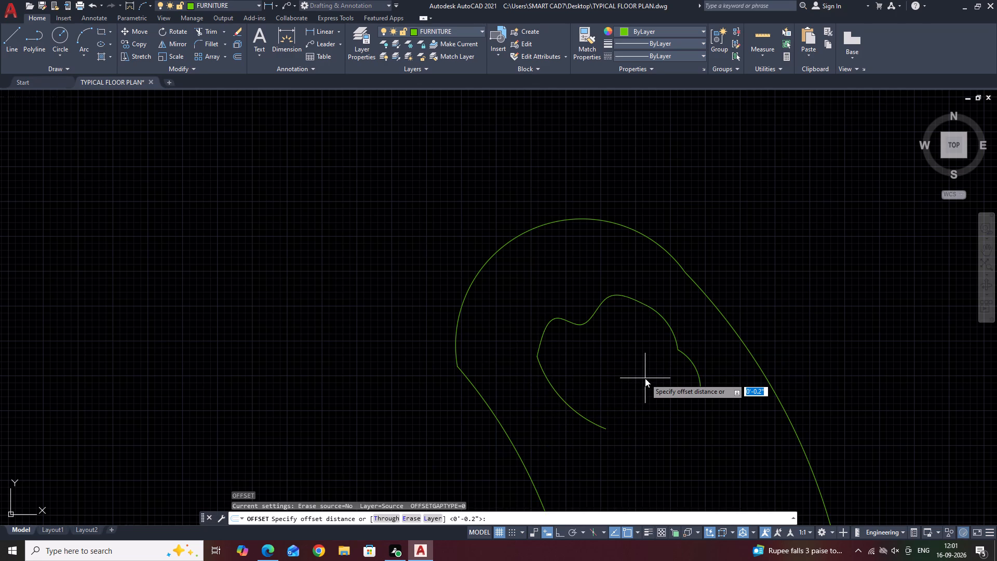
{"action": "key", "text": "space"}
{"action": "key", "text": "space"}
{"action": "left_click", "coordinate": [634, 379]}
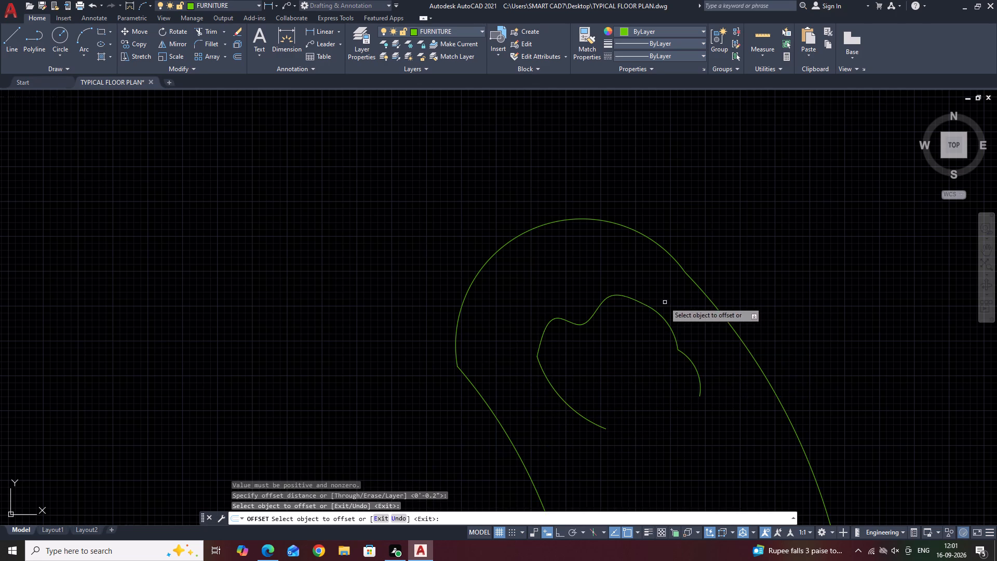
{"action": "left_click", "coordinate": [655, 313]}
{"action": "left_click", "coordinate": [640, 324]}
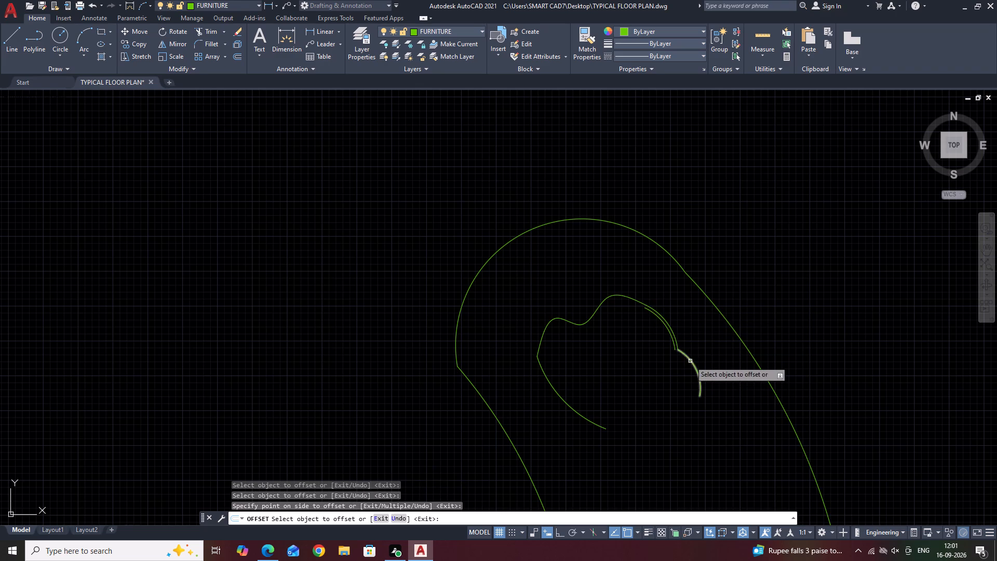
{"action": "left_click", "coordinate": [690, 361]}
{"action": "left_click", "coordinate": [681, 370]}
{"action": "scroll", "coordinate": [678, 363], "scroll_direction": "up", "scroll_amount": 2}
{"action": "key", "text": "Escape"}
Stretch the facing ends of the two offset arcs so they meet at one point inside the notch.
{"action": "scroll", "coordinate": [663, 330], "scroll_direction": "up", "scroll_amount": 3}
{"action": "left_click", "coordinate": [666, 324]}
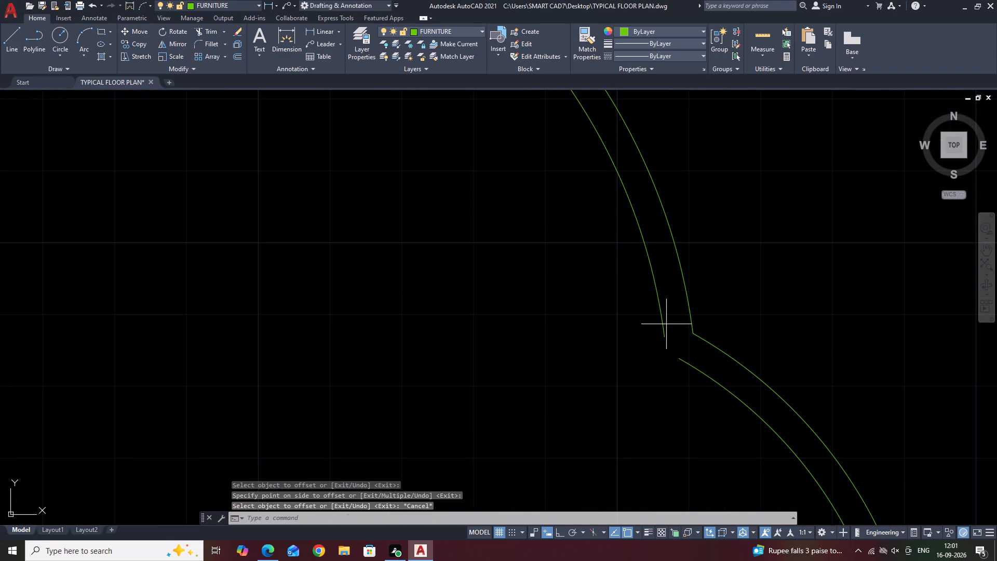
{"action": "left_click", "coordinate": [654, 343]}
{"action": "left_click", "coordinate": [665, 338]}
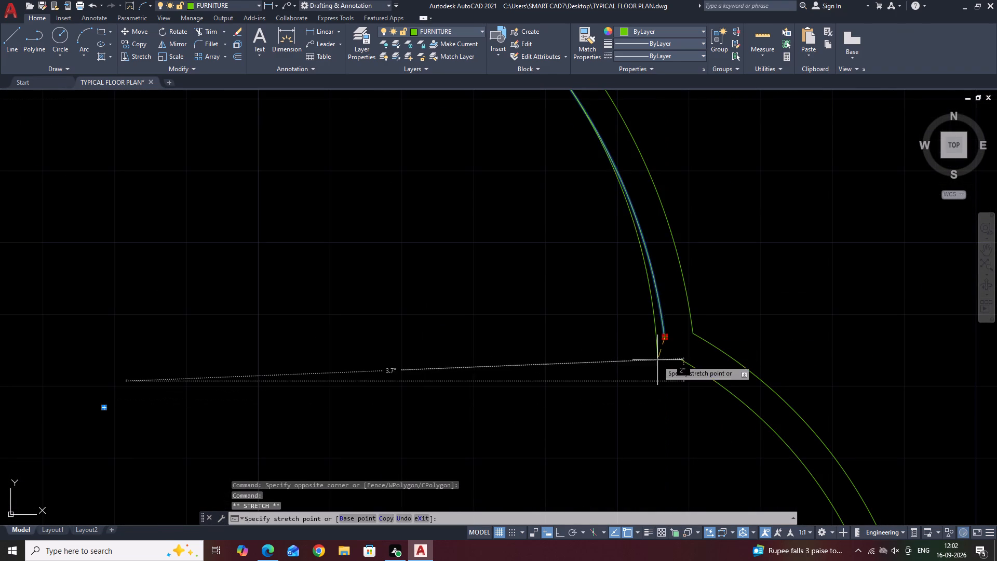
{"action": "left_click", "coordinate": [657, 360]}
{"action": "left_click", "coordinate": [687, 357]}
{"action": "left_click", "coordinate": [681, 366]}
{"action": "left_click", "coordinate": [681, 359]}
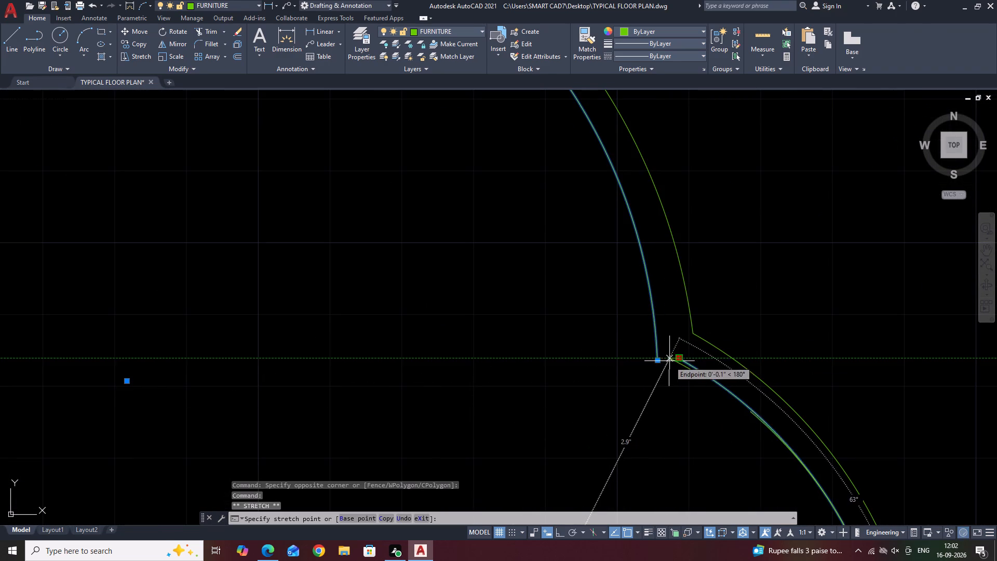
{"action": "left_click", "coordinate": [659, 360]}
{"action": "key", "text": "Escape"}
Extend the upper offset arc's free end to the wavy spline.
{"action": "scroll", "coordinate": [704, 332], "scroll_direction": "down", "scroll_amount": 4}
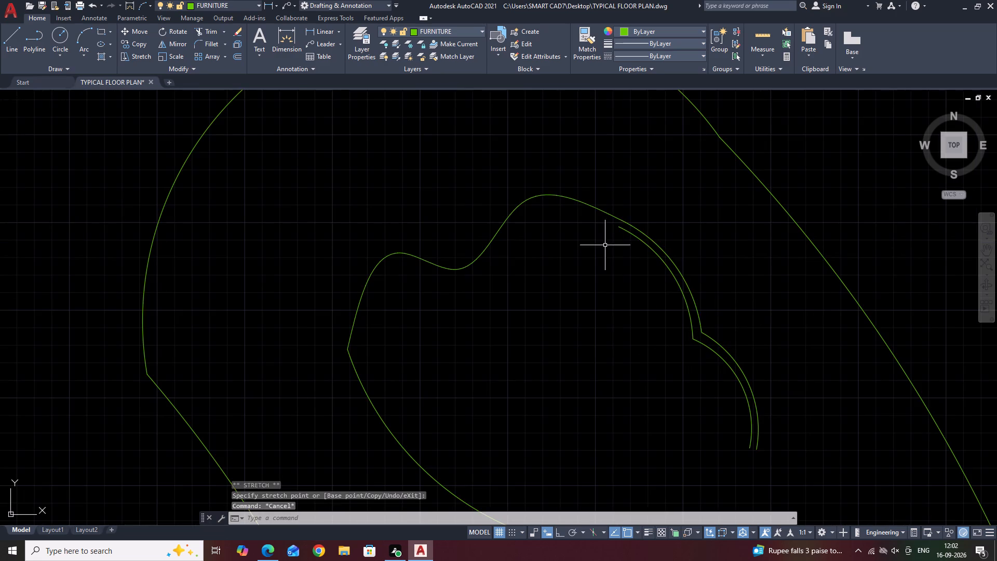
{"action": "middle_click_drag", "start_coordinate": [600, 244], "coordinate": [631, 340]}
{"action": "key", "text": "e"}
{"action": "key", "text": "x"}
{"action": "key", "text": "space"}
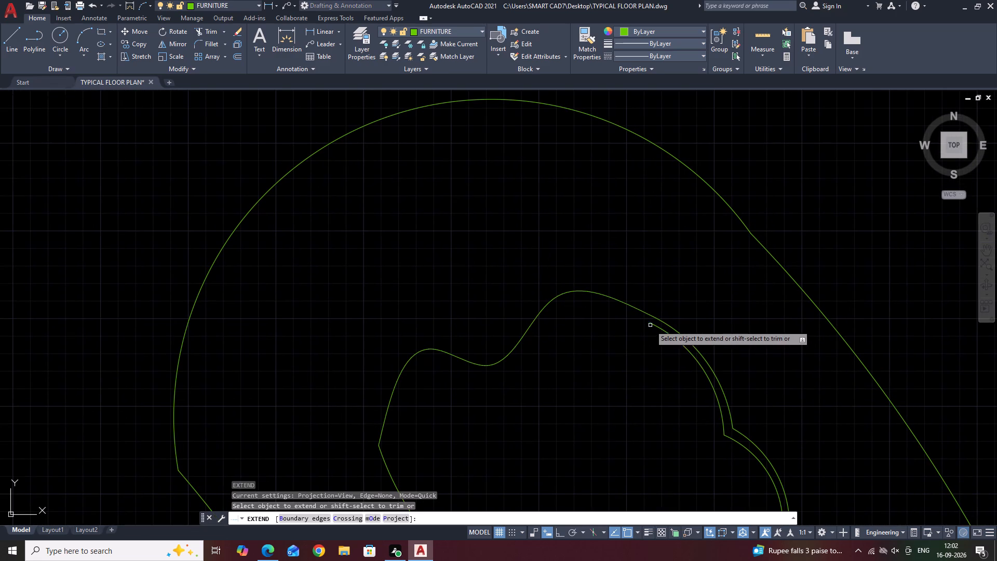
{"action": "left_click", "coordinate": [650, 325]}
{"action": "key", "text": "Escape"}
Lower the spline's fit point near its highest crest slightly toward the offset arc.
{"action": "scroll", "coordinate": [606, 326], "scroll_direction": "down", "scroll_amount": 2}
{"action": "middle_click_drag", "start_coordinate": [642, 384], "coordinate": [641, 337]}
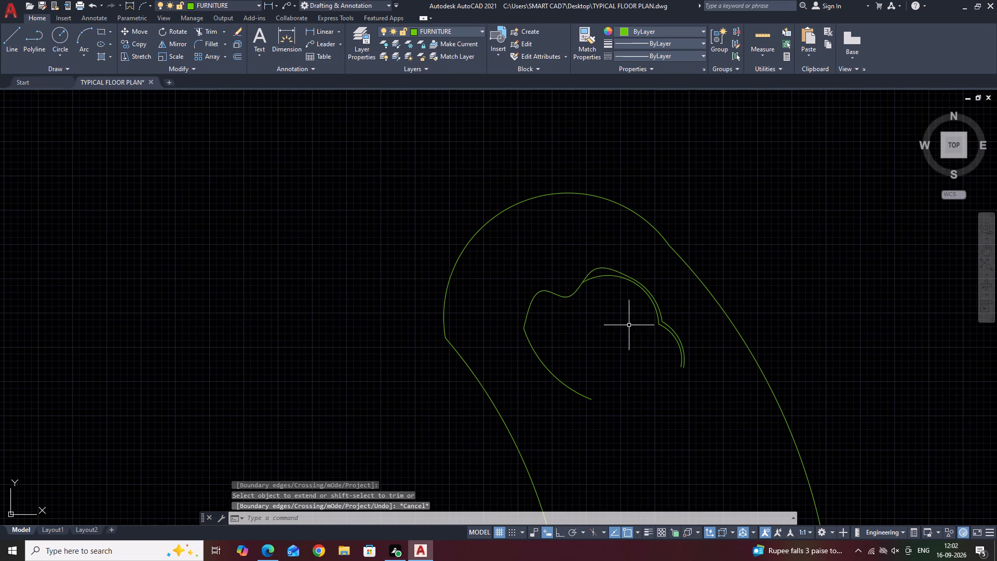
{"action": "scroll", "coordinate": [595, 262], "scroll_direction": "up", "scroll_amount": 2}
{"action": "left_click", "coordinate": [607, 265]}
{"action": "left_click", "coordinate": [585, 282]}
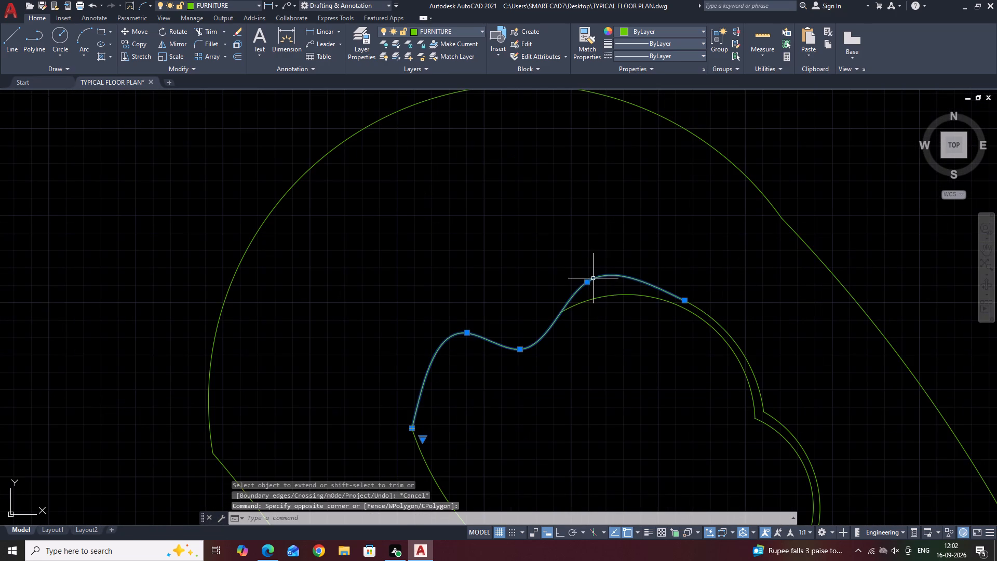
{"action": "left_click", "coordinate": [588, 280]}
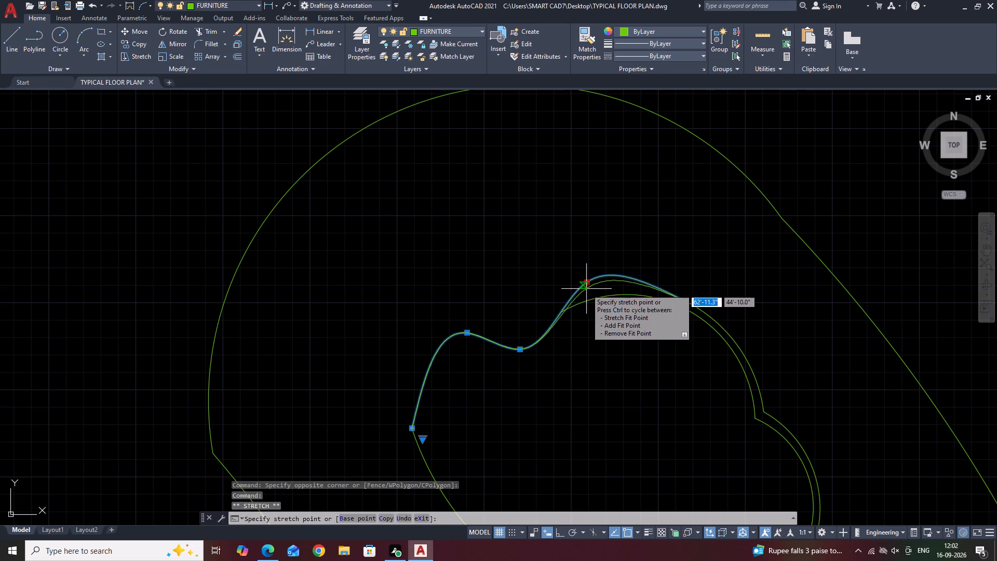
{"action": "left_click", "coordinate": [585, 284]}
{"action": "key", "text": "Escape"}
Copy the whole wavy detail shape twice, stepping diagonally southeast down the inside of the curved furniture outline.
{"action": "scroll", "coordinate": [722, 314], "scroll_direction": "down", "scroll_amount": 3}
{"action": "middle_click_drag", "start_coordinate": [797, 406], "coordinate": [752, 327]}
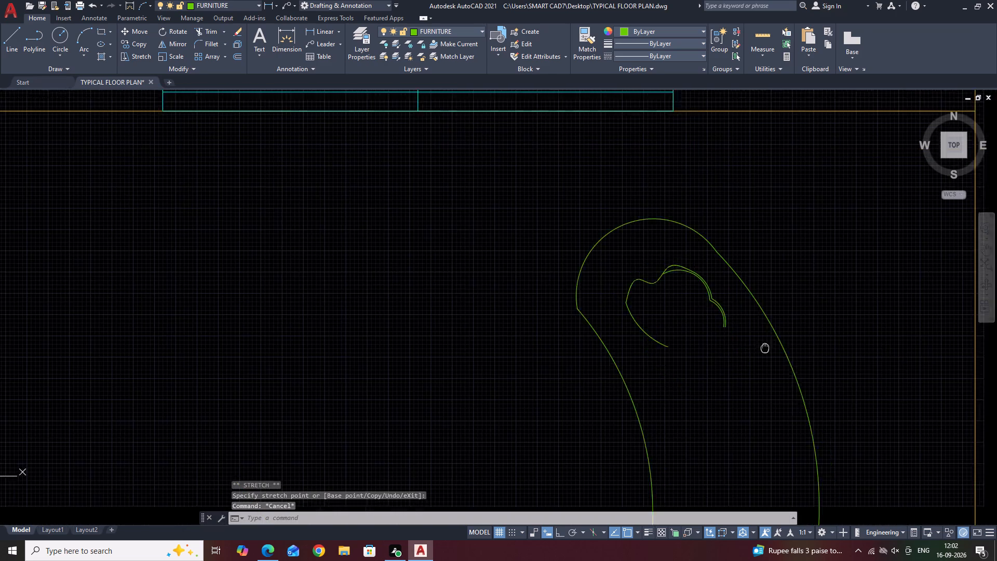
{"action": "middle_click_drag", "start_coordinate": [752, 327], "coordinate": [748, 324]}
{"action": "middle_click_drag", "start_coordinate": [607, 311], "coordinate": [629, 366]}
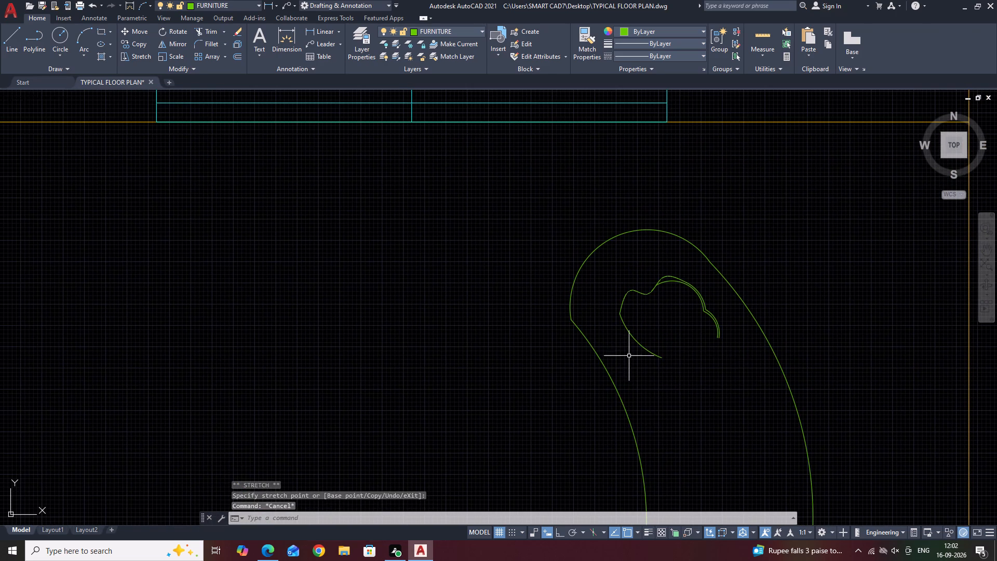
{"action": "scroll", "coordinate": [691, 313], "scroll_direction": "up", "scroll_amount": 2}
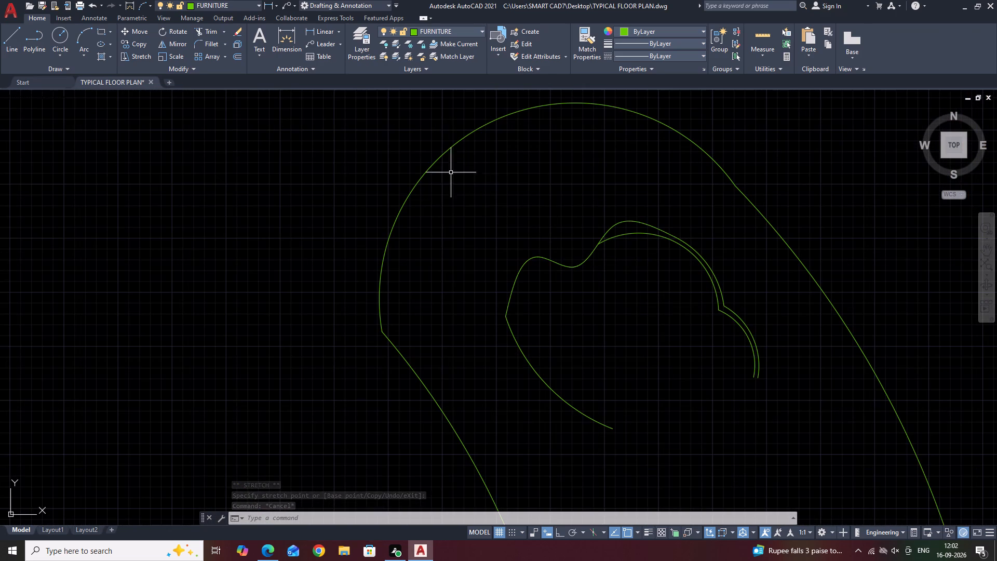
{"action": "left_click_drag", "start_coordinate": [447, 171], "coordinate": [451, 176]}
{"action": "scroll", "coordinate": [653, 382], "scroll_direction": "down", "scroll_amount": 4}
{"action": "left_click", "coordinate": [718, 412]}
{"action": "scroll", "coordinate": [690, 404], "scroll_direction": "up", "scroll_amount": 2}
{"action": "middle_click_drag", "start_coordinate": [825, 424], "coordinate": [772, 292]}
{"action": "type", "text": "co"}
{"action": "key", "text": "space"}
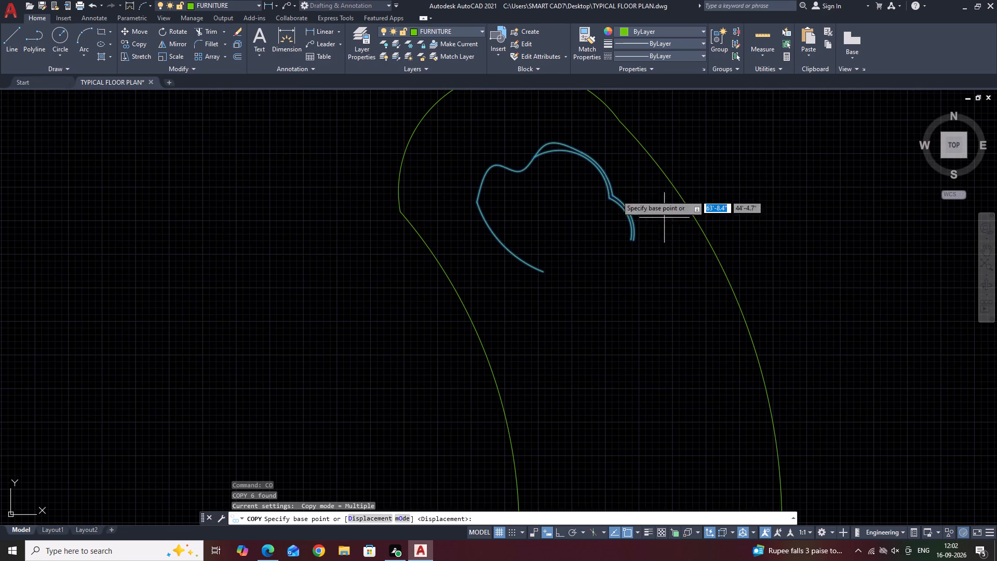
{"action": "left_click", "coordinate": [549, 140]}
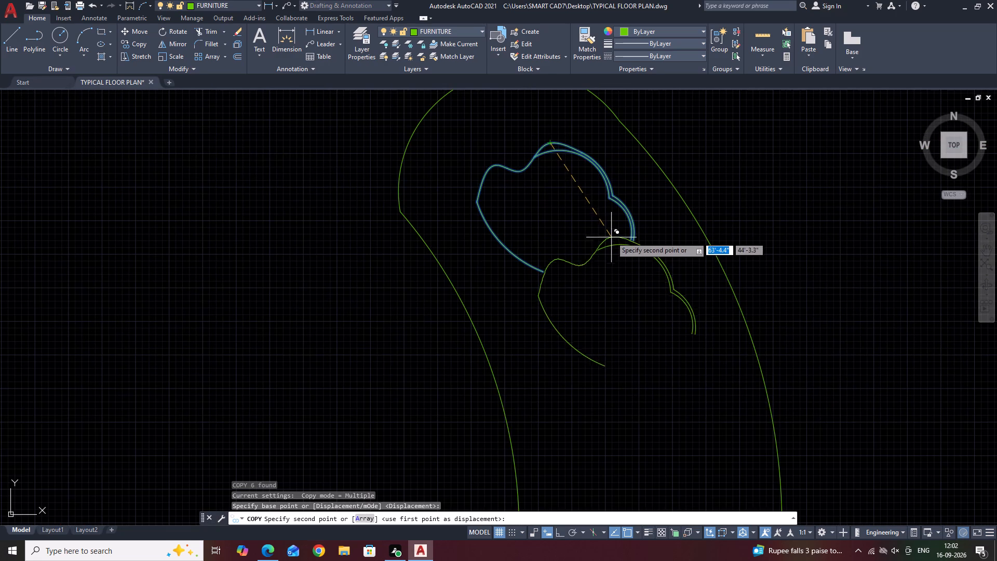
{"action": "left_click", "coordinate": [610, 236]}
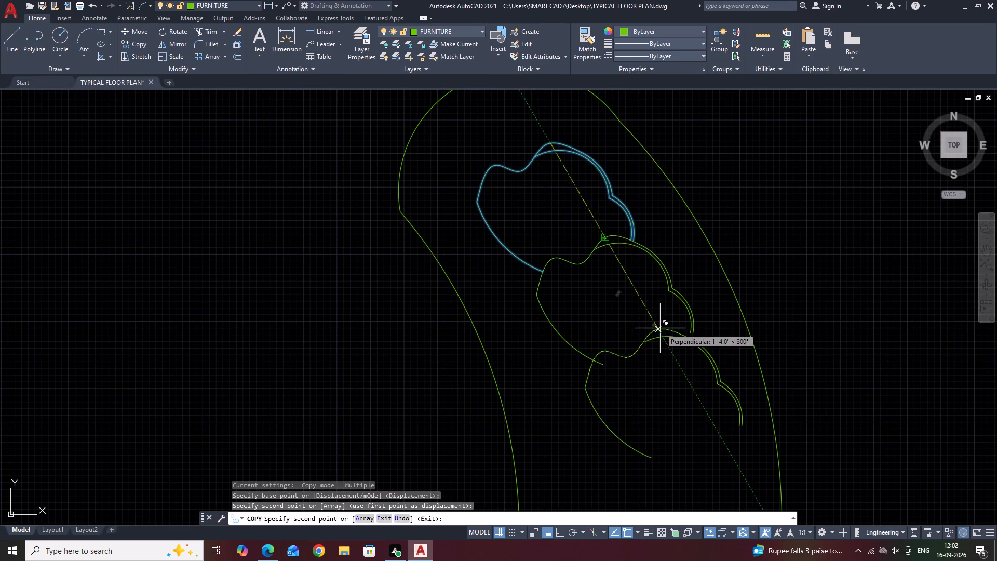
{"action": "middle_click_drag", "start_coordinate": [674, 330], "coordinate": [645, 281]}
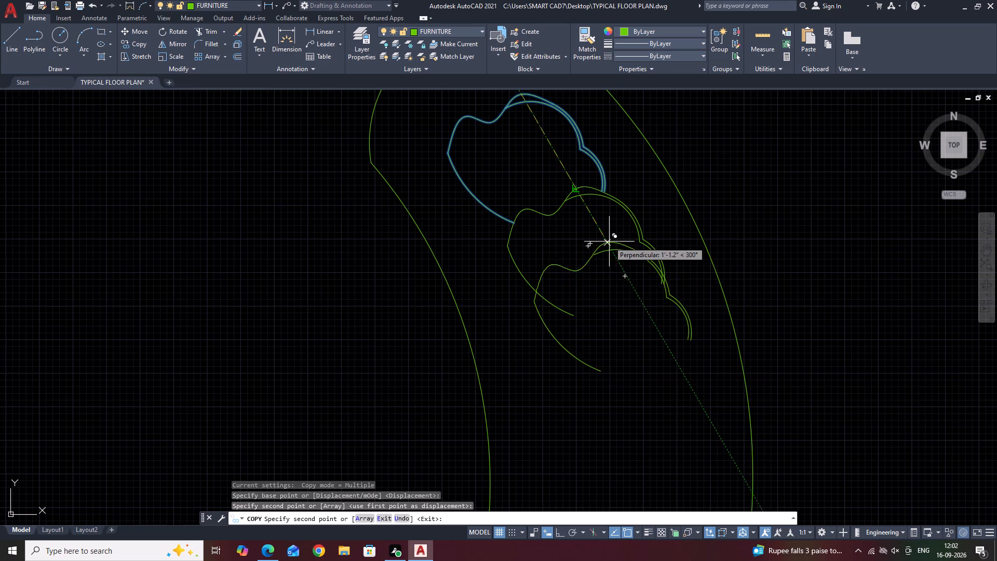
{"action": "scroll", "coordinate": [636, 279], "scroll_direction": "up", "scroll_amount": 1}
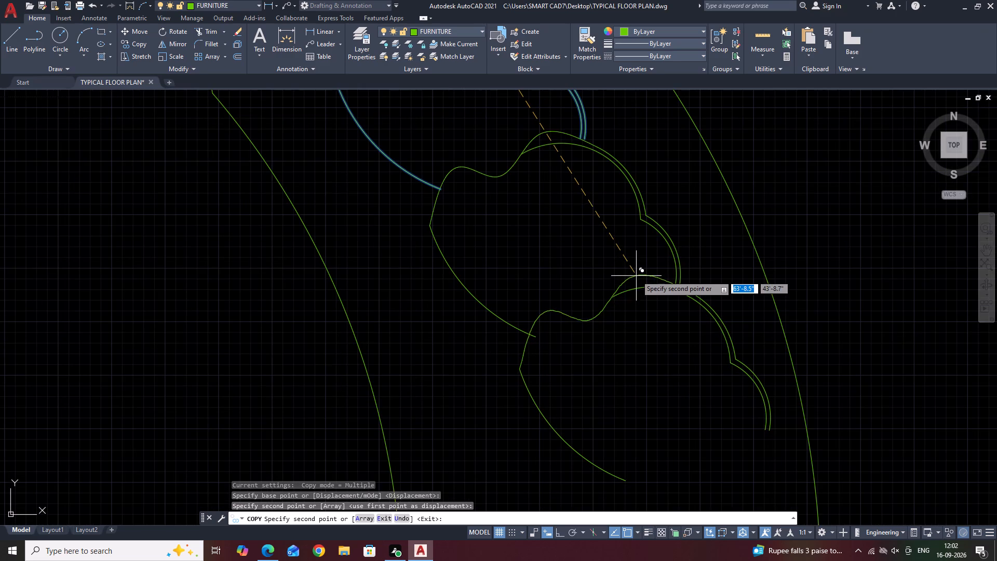
{"action": "left_click_drag", "start_coordinate": [630, 269], "coordinate": [622, 264]}
{"action": "key", "text": "Escape"}
Mirror the lowest copy's wavy spline across a line between its lower-west arc and east arc, keeping the original.
{"action": "middle_click_drag", "start_coordinate": [623, 475], "coordinate": [574, 295]}
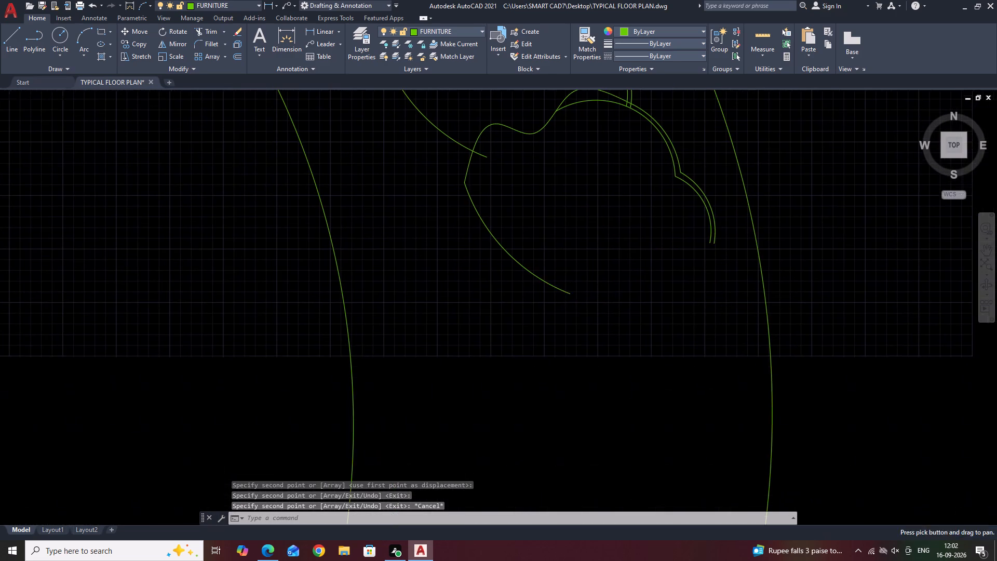
{"action": "middle_click_drag", "start_coordinate": [575, 243], "coordinate": [576, 292]}
{"action": "left_click_drag", "start_coordinate": [568, 195], "coordinate": [561, 190]}
{"action": "left_click", "coordinate": [527, 164]}
{"action": "middle_click_drag", "start_coordinate": [533, 179], "coordinate": [498, 193]}
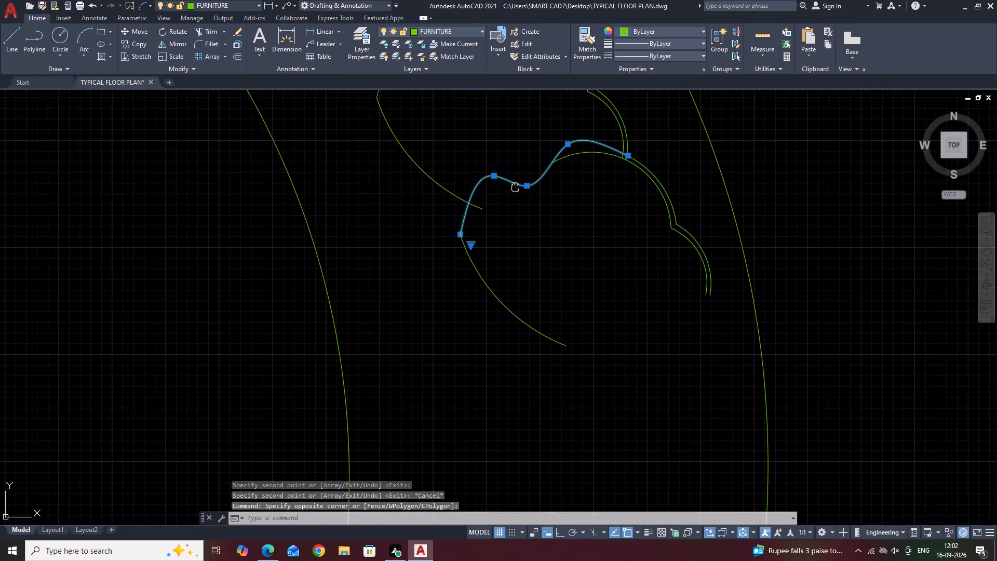
{"action": "middle_click_drag", "start_coordinate": [498, 193], "coordinate": [470, 198]}
{"action": "type", "text": "mi"}
{"action": "key", "text": "space"}
{"action": "left_click", "coordinate": [441, 320]}
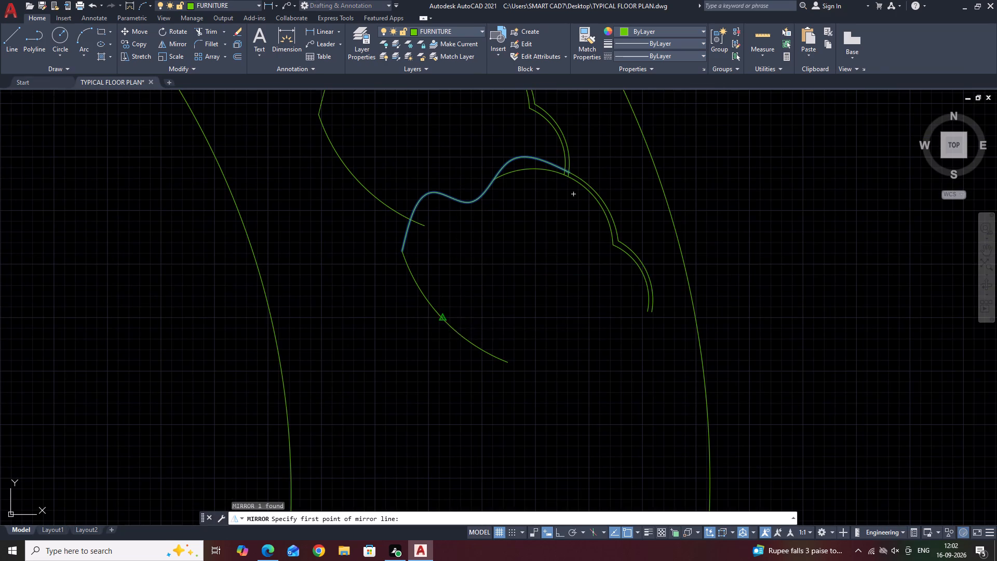
{"action": "left_click", "coordinate": [615, 225]}
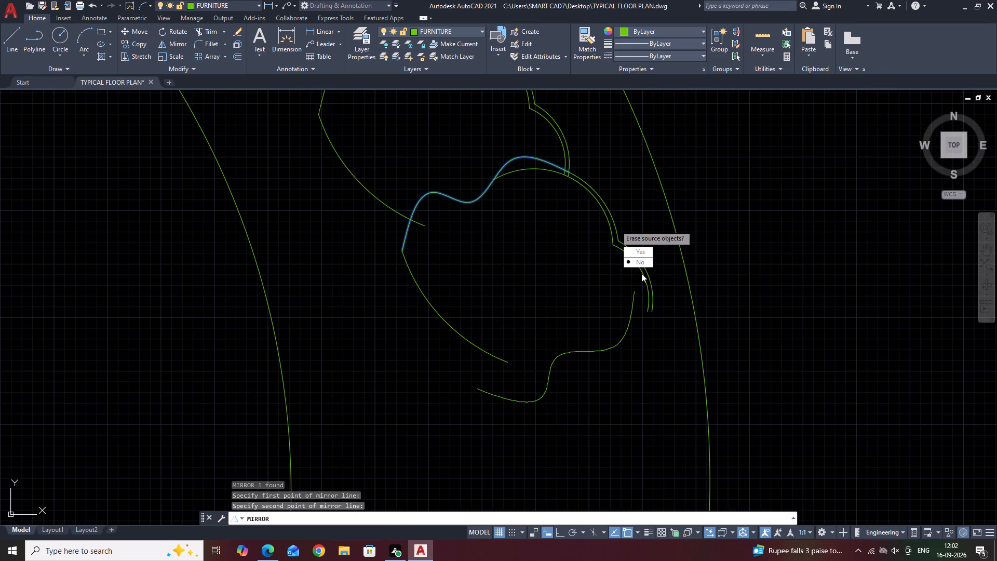
{"action": "left_click_drag", "start_coordinate": [640, 263], "coordinate": [615, 225]}
Move the mirrored spline so its upper end meets the lower end of the second small outer arc.
{"action": "middle_click_drag", "start_coordinate": [613, 350], "coordinate": [561, 331]}
{"action": "left_click_drag", "start_coordinate": [573, 331], "coordinate": [564, 327]}
{"action": "left_click", "coordinate": [528, 304]}
{"action": "middle_click_drag", "start_coordinate": [533, 317], "coordinate": [533, 337]}
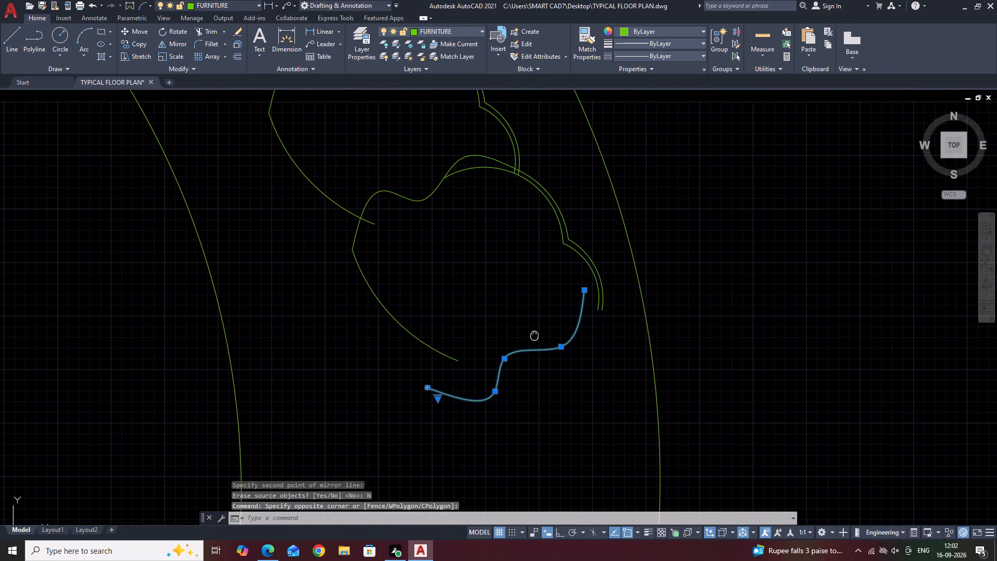
{"action": "key", "text": "m"}
{"action": "key", "text": "space"}
{"action": "left_click", "coordinate": [583, 292]}
{"action": "left_click", "coordinate": [602, 315]}
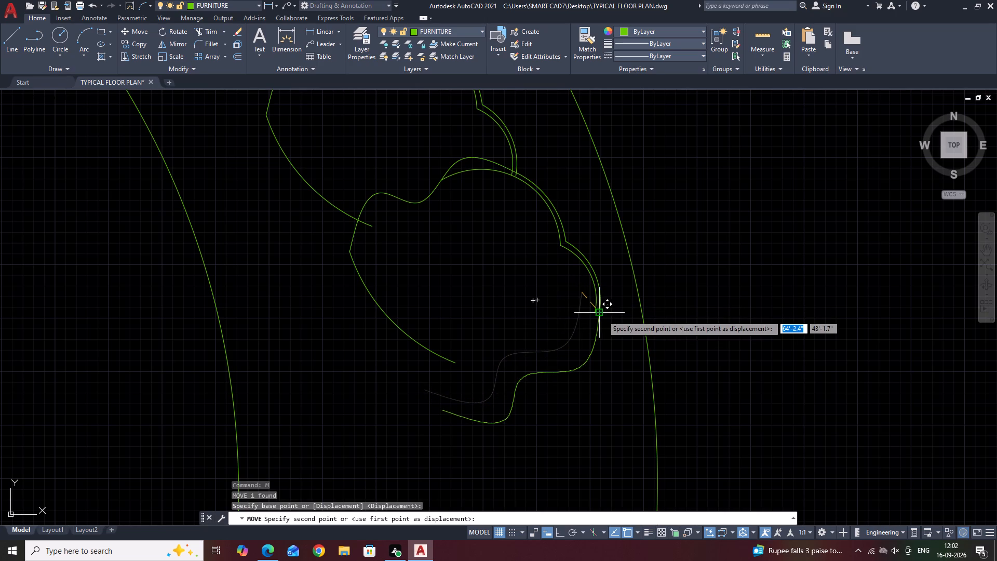
Reshape the mirrored spline by moving its west end onto the lower-west arc and raising its middle fit points to close the shape's bottom.
{"action": "left_click_drag", "start_coordinate": [545, 442], "coordinate": [539, 438]}
{"action": "left_click", "coordinate": [488, 395]}
{"action": "left_click", "coordinate": [439, 409]}
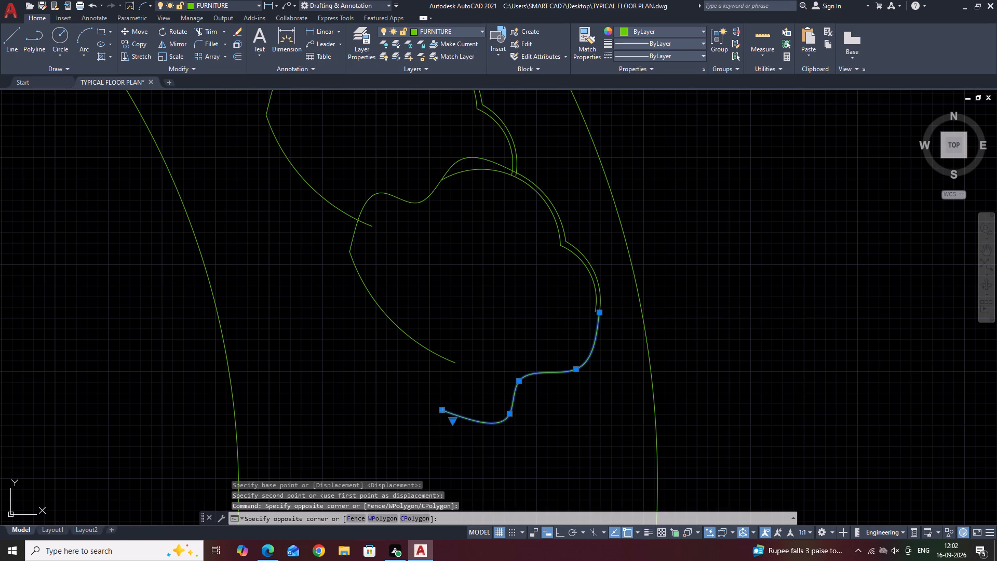
{"action": "left_click", "coordinate": [443, 409]}
{"action": "left_click", "coordinate": [444, 410]}
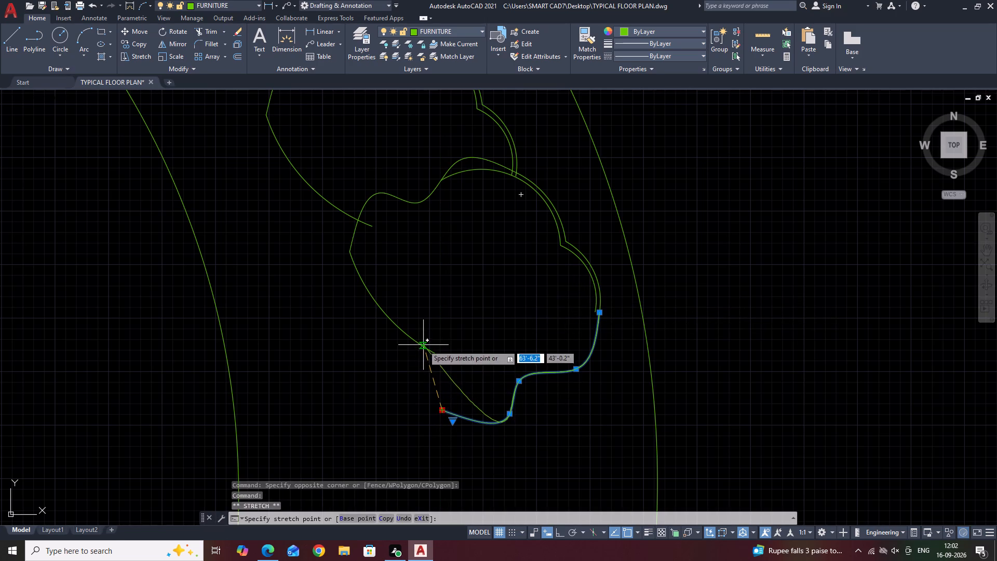
{"action": "left_click", "coordinate": [423, 345]}
{"action": "left_click", "coordinate": [507, 415]}
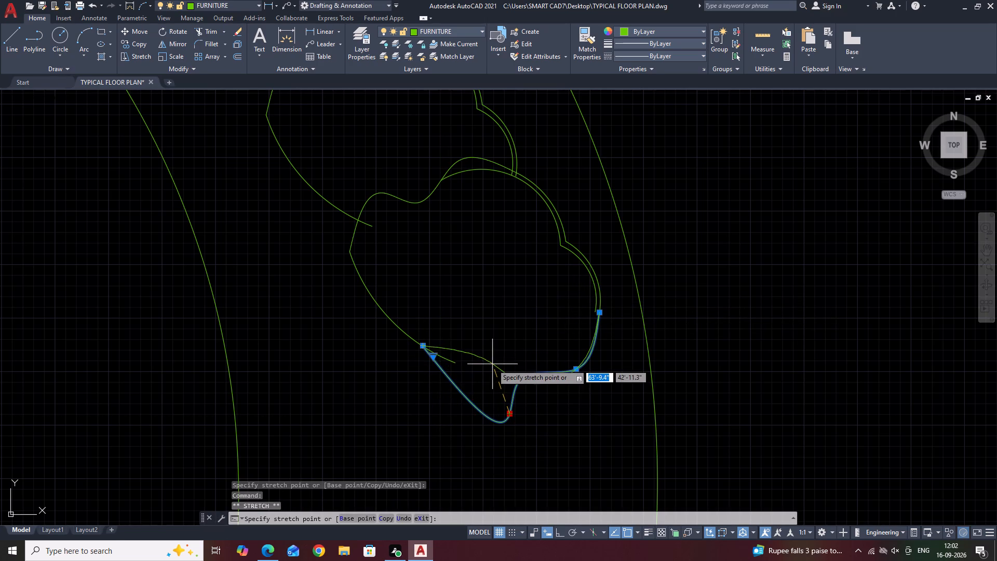
{"action": "left_click", "coordinate": [482, 385]}
{"action": "left_click", "coordinate": [520, 383]}
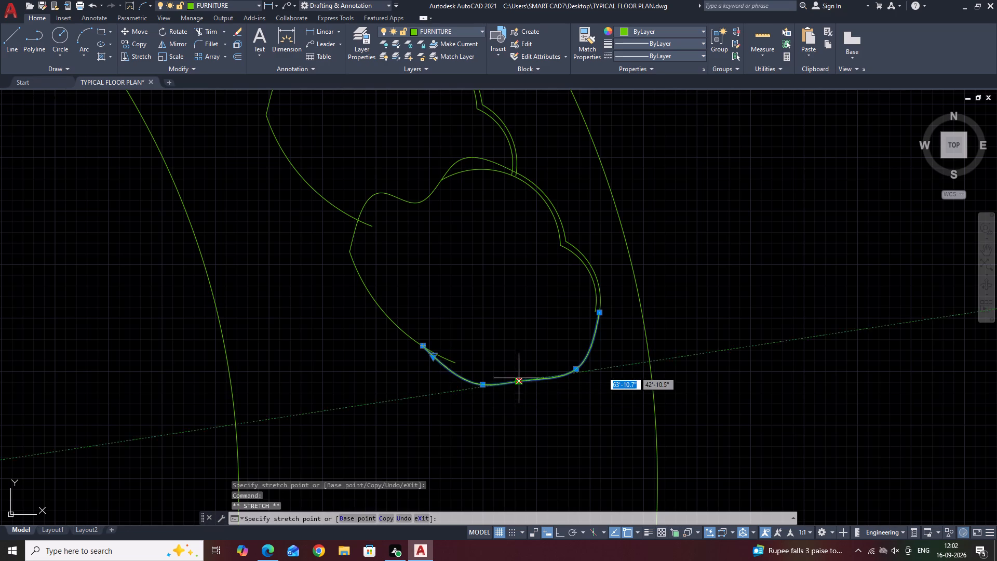
{"action": "left_click", "coordinate": [511, 356]}
{"action": "left_click", "coordinate": [575, 368]}
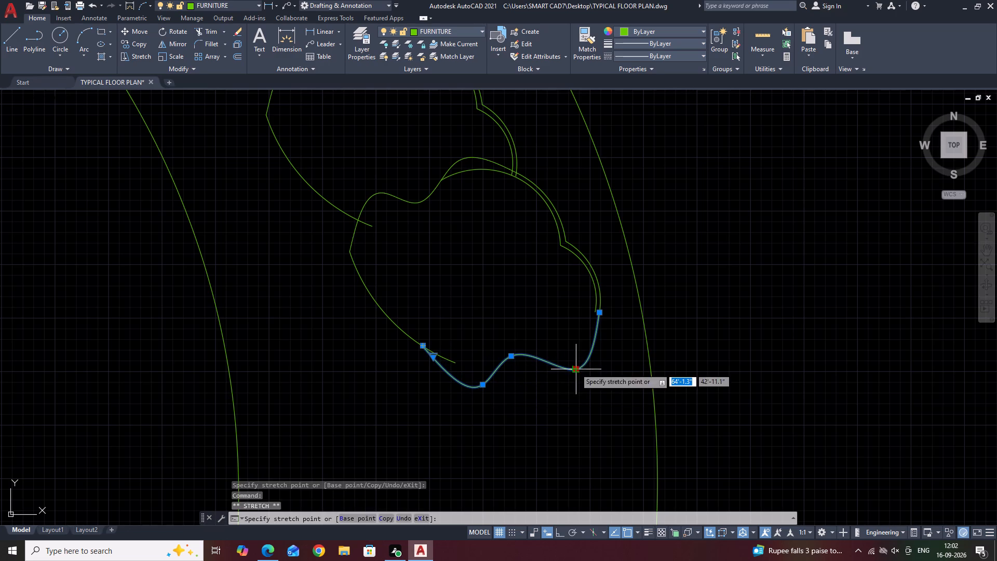
{"action": "left_click", "coordinate": [567, 351]}
{"action": "key", "text": "Escape"}
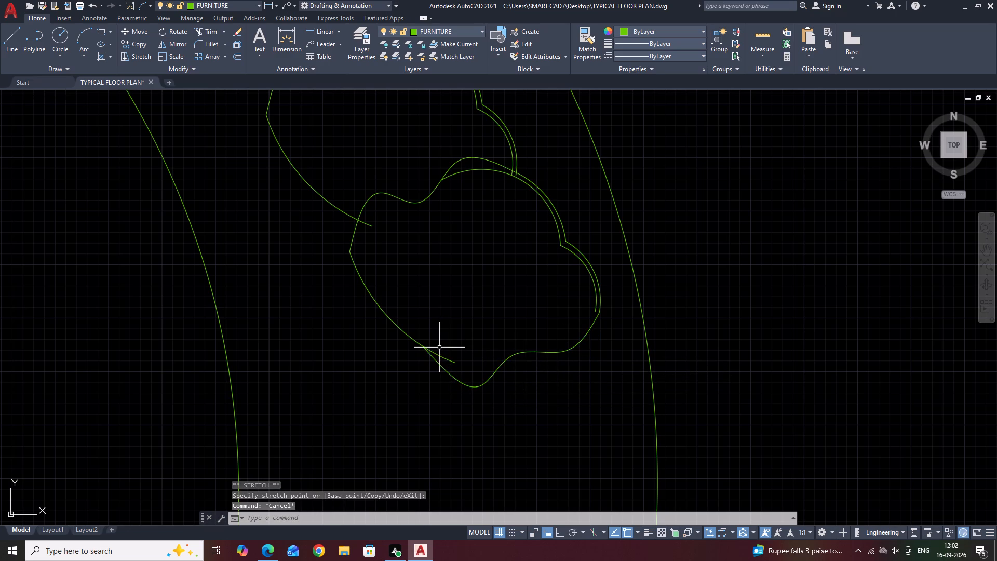
Trim the overhanging arc ends at the lowest wavy shape's bottom spline and where that shape overlaps the one above.
{"action": "type", "text": "tr"}
{"action": "key", "text": "space"}
{"action": "left_click", "coordinate": [446, 360]}
{"action": "middle_click_drag", "start_coordinate": [478, 246], "coordinate": [499, 403]}
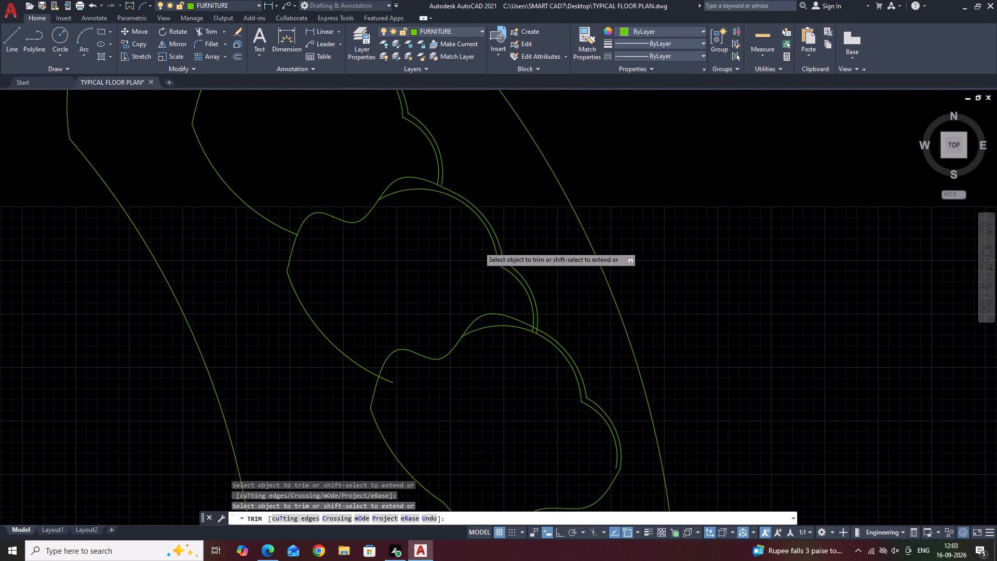
{"action": "scroll", "coordinate": [533, 336], "scroll_direction": "up", "scroll_amount": 6}
{"action": "left_click", "coordinate": [541, 346]}
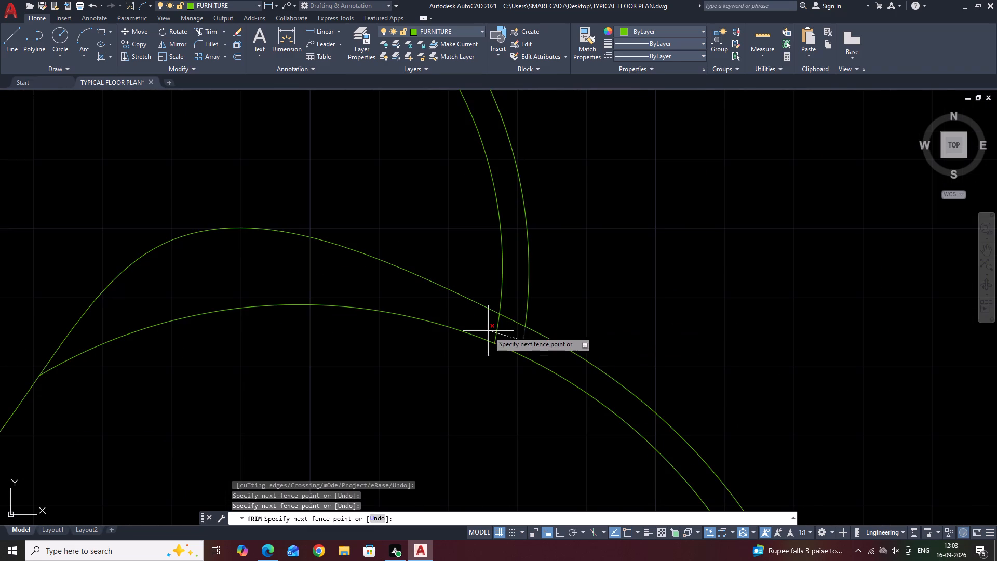
{"action": "left_click_drag", "start_coordinate": [480, 324], "coordinate": [484, 326]}
{"action": "scroll", "coordinate": [551, 352], "scroll_direction": "down", "scroll_amount": 6}
{"action": "key", "text": "Escape"}
{"action": "scroll", "coordinate": [565, 344], "scroll_direction": "down", "scroll_amount": 3}
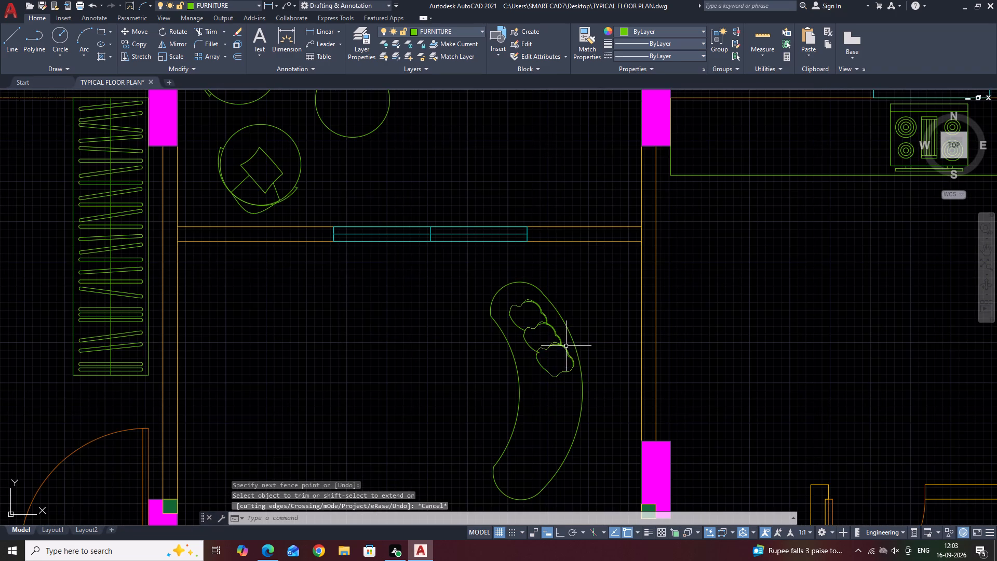
{"action": "key", "text": "space"}
{"action": "scroll", "coordinate": [537, 364], "scroll_direction": "up", "scroll_amount": 5}
{"action": "left_click", "coordinate": [536, 345]}
{"action": "key", "text": "Escape"}
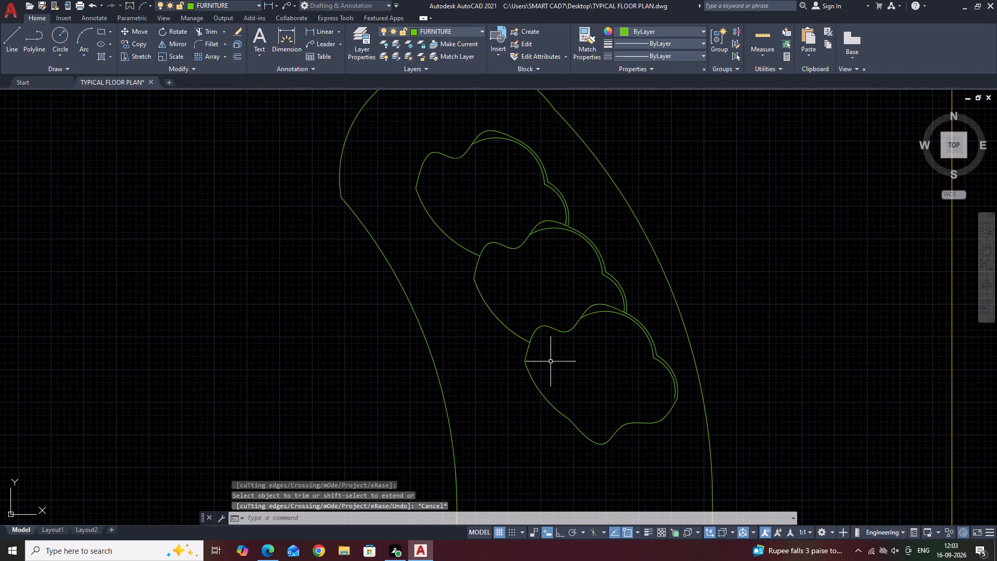
Copy the lowest wavy shape's outer outline, without its inner offset arcs, to the south rounded end of the curved furniture.
{"action": "middle_click_drag", "start_coordinate": [576, 379], "coordinate": [598, 202]}
{"action": "scroll", "coordinate": [591, 189], "scroll_direction": "down", "scroll_amount": 4}
{"action": "scroll", "coordinate": [588, 171], "scroll_direction": "up", "scroll_amount": 3}
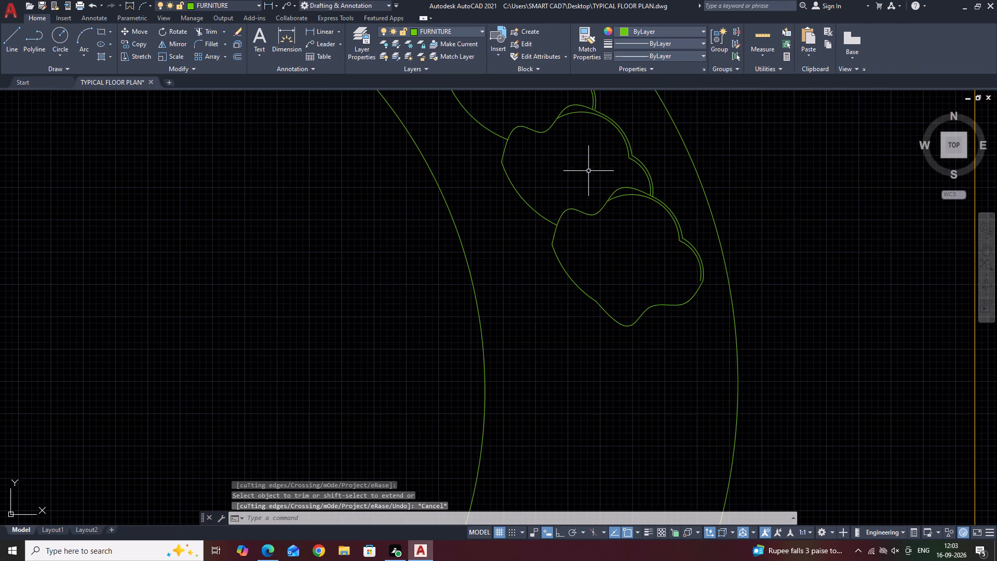
{"action": "left_click", "coordinate": [632, 278]}
{"action": "left_click_drag", "start_coordinate": [529, 317], "coordinate": [537, 321]}
{"action": "scroll", "coordinate": [680, 228], "scroll_direction": "up", "scroll_amount": 1}
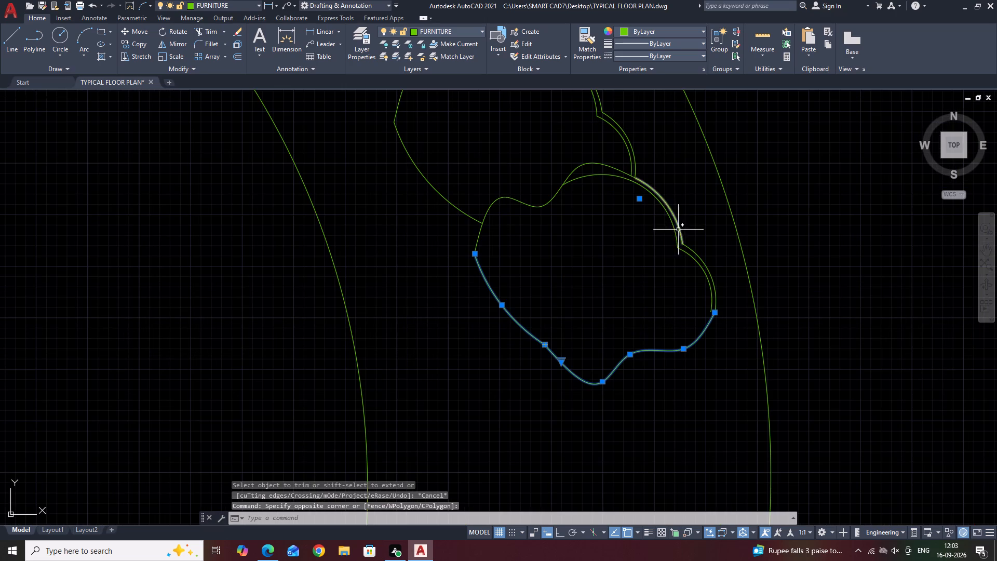
{"action": "left_click", "coordinate": [678, 230]}
{"action": "left_click", "coordinate": [692, 251]}
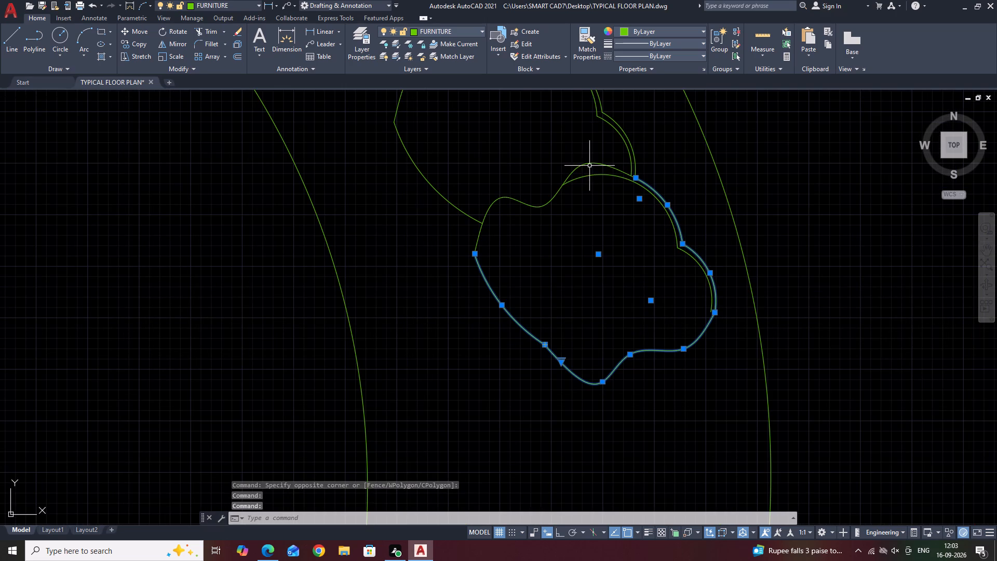
{"action": "left_click", "coordinate": [586, 164]}
{"action": "middle_click_drag", "start_coordinate": [560, 283], "coordinate": [584, 155]}
{"action": "middle_click_drag", "start_coordinate": [616, 203], "coordinate": [619, 224]}
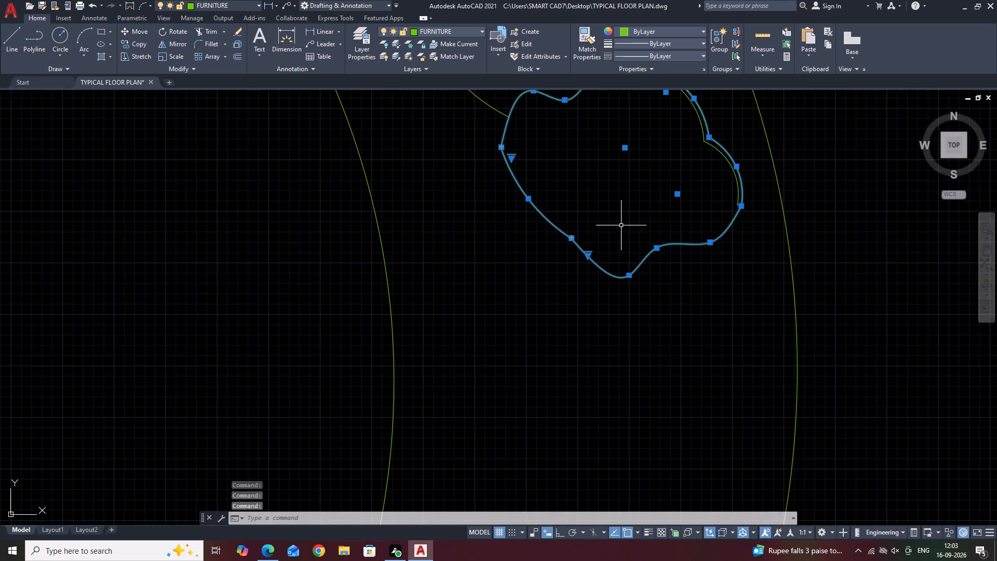
{"action": "scroll", "coordinate": [683, 228], "scroll_direction": "down", "scroll_amount": 1}
{"action": "middle_click_drag", "start_coordinate": [683, 228], "coordinate": [684, 232]}
{"action": "middle_click_drag", "start_coordinate": [725, 272], "coordinate": [703, 249]}
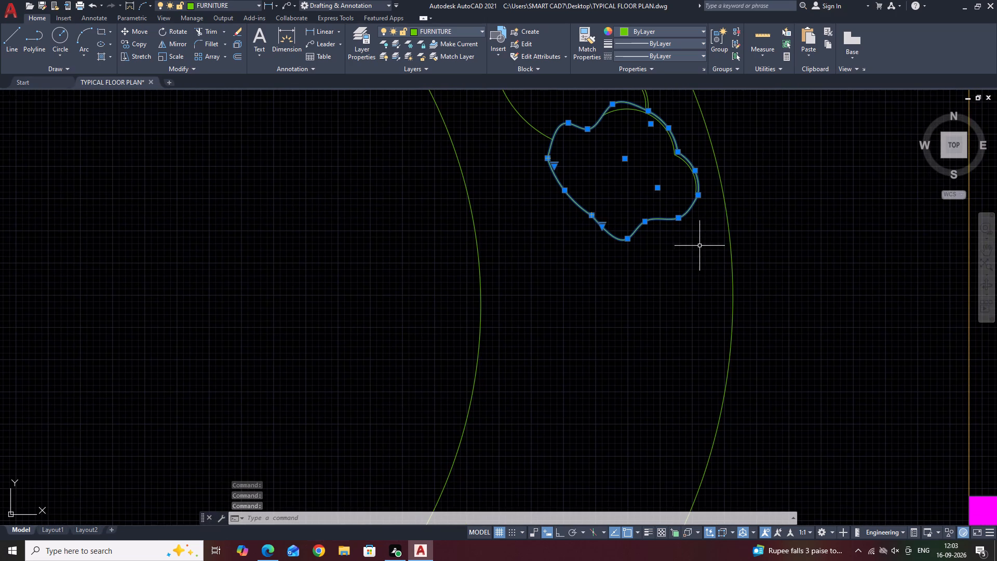
{"action": "key", "text": "c"}
{"action": "key", "text": "o"}
{"action": "key", "text": "space"}
{"action": "left_click", "coordinate": [688, 177]}
{"action": "scroll", "coordinate": [688, 268], "scroll_direction": "down", "scroll_amount": 1}
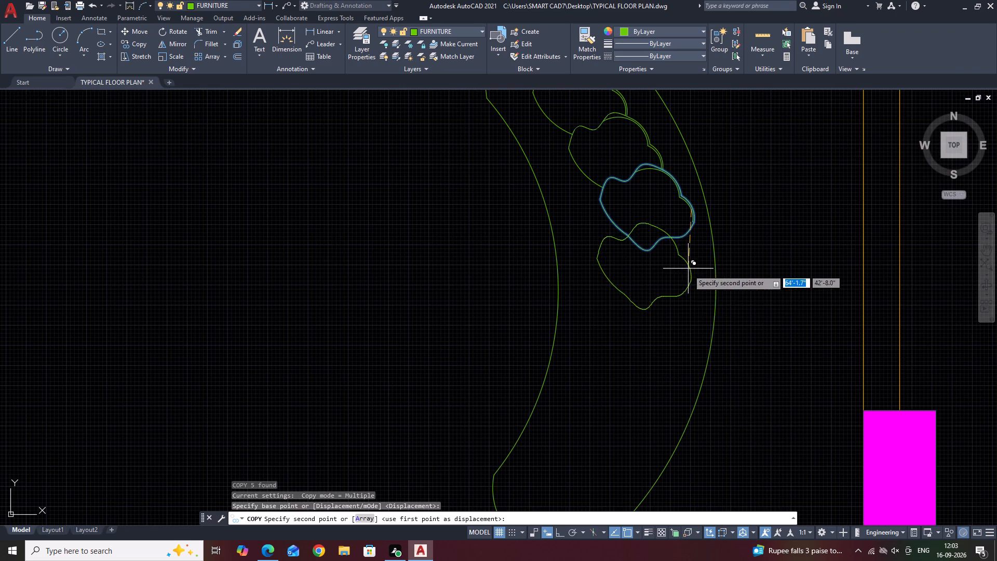
{"action": "middle_click_drag", "start_coordinate": [667, 375], "coordinate": [710, 291]}
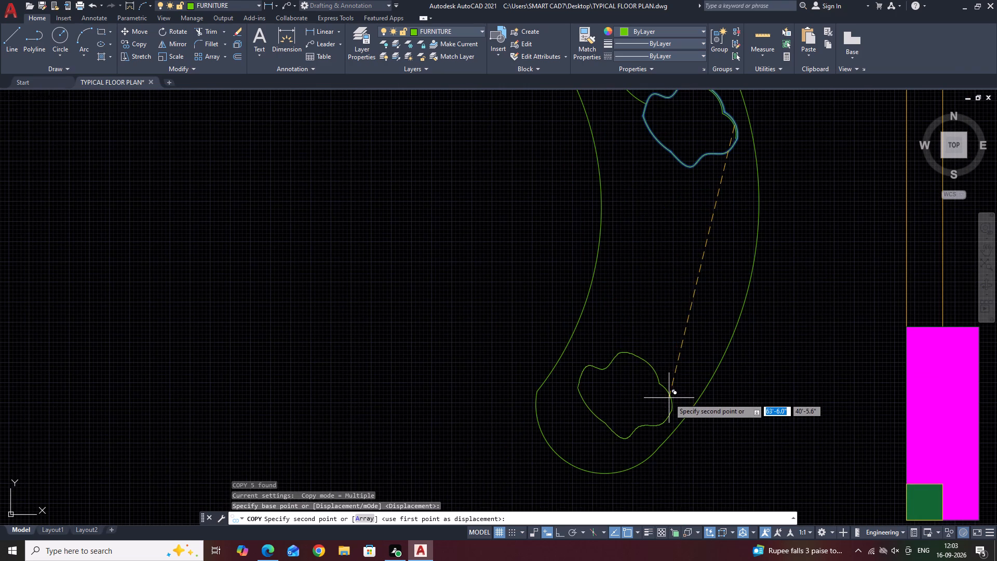
{"action": "left_click", "coordinate": [662, 405]}
{"action": "key", "text": "Escape"}
Extend the small inner offset arc of the third wavy shape down to its bottom spline.
{"action": "scroll", "coordinate": [756, 292], "scroll_direction": "down", "scroll_amount": 2}
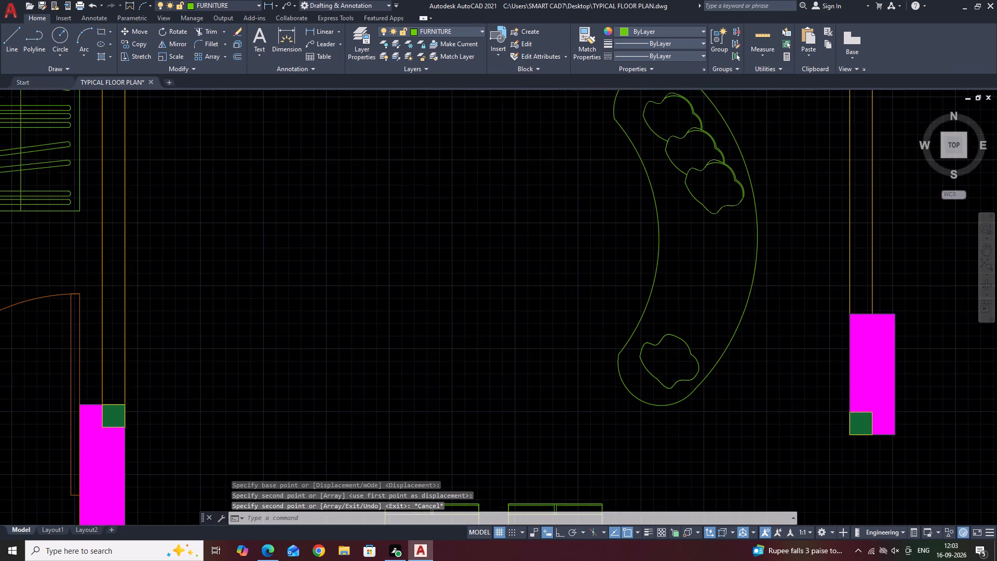
{"action": "middle_click_drag", "start_coordinate": [722, 327], "coordinate": [640, 337]}
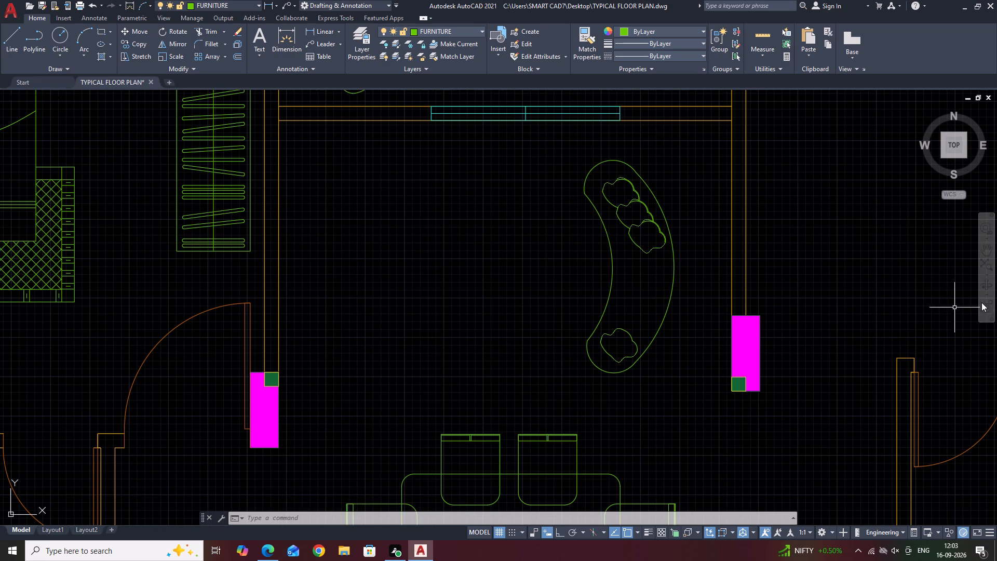
{"action": "middle_click_drag", "start_coordinate": [545, 328], "coordinate": [555, 359]}
{"action": "scroll", "coordinate": [662, 254], "scroll_direction": "up", "scroll_amount": 2}
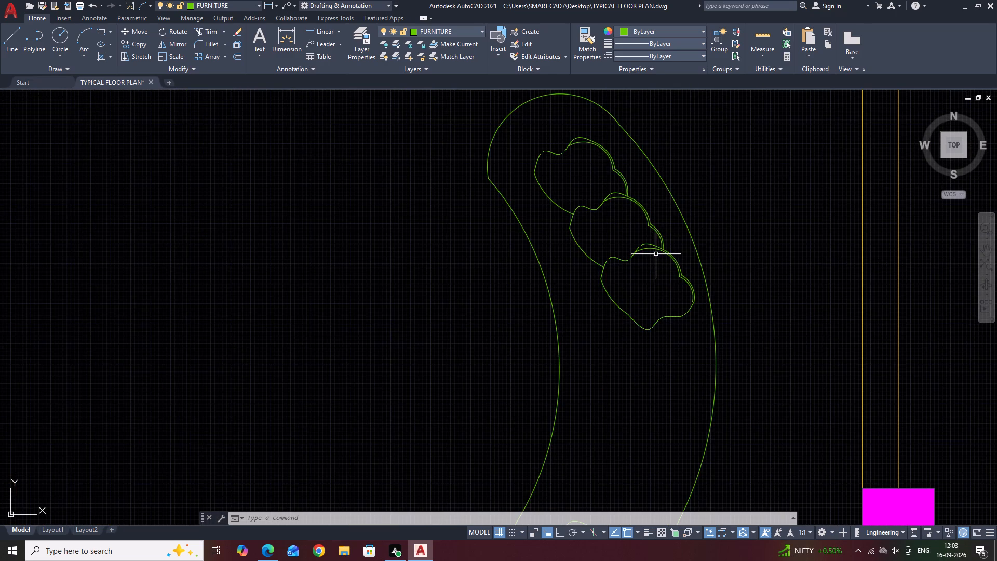
{"action": "middle_click_drag", "start_coordinate": [673, 304], "coordinate": [693, 311]}
{"action": "scroll", "coordinate": [708, 305], "scroll_direction": "up", "scroll_amount": 3}
{"action": "type", "text": "ex"}
{"action": "key", "text": "space"}
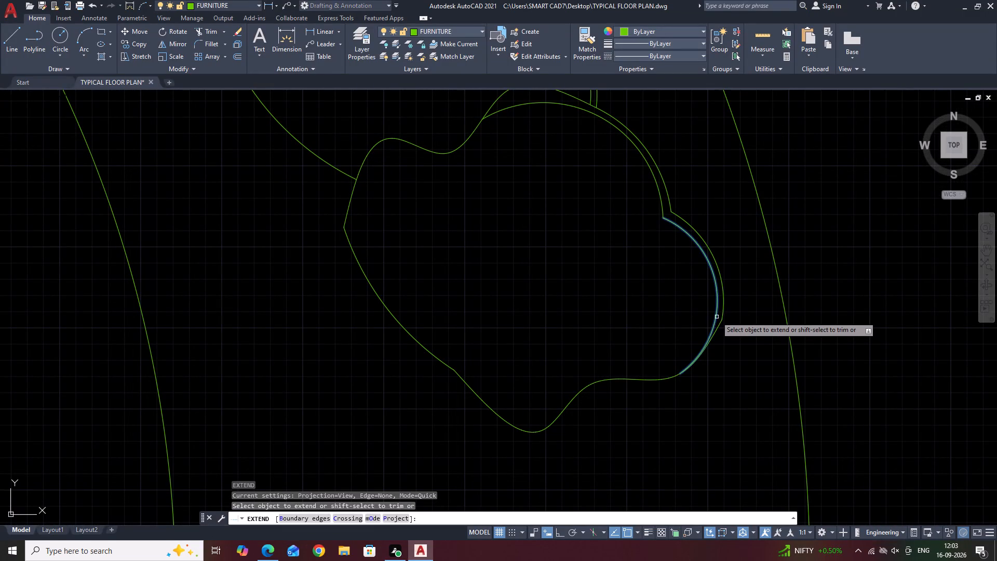
{"action": "left_click", "coordinate": [716, 316]}
{"action": "key", "text": "Escape"}
Draw a three-point arc from the third shape's lower east side through the southern copy's east side, ending west of the furniture.
{"action": "scroll", "coordinate": [720, 285], "scroll_direction": "down", "scroll_amount": 2}
{"action": "middle_click_drag", "start_coordinate": [832, 415], "coordinate": [805, 261]}
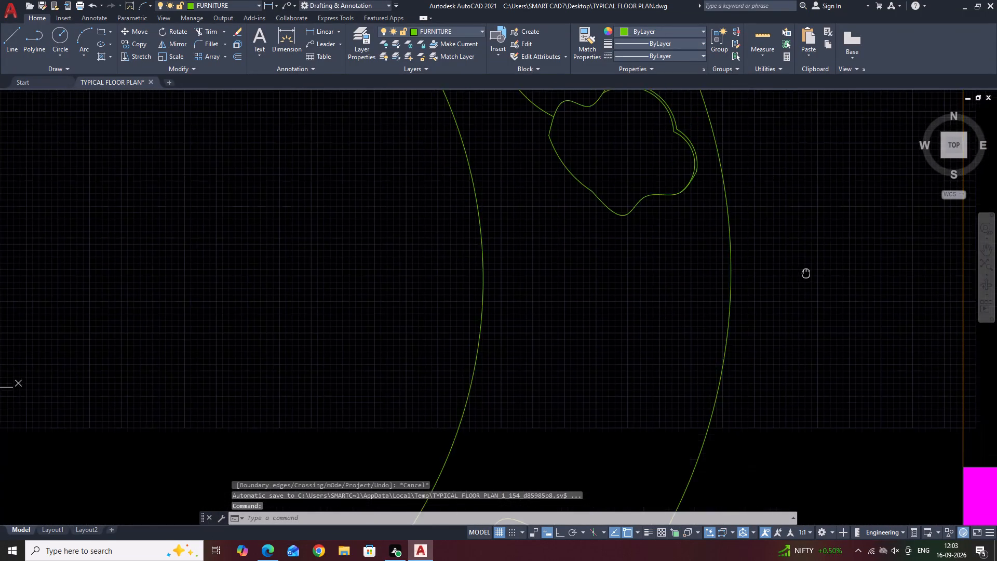
{"action": "middle_click_drag", "start_coordinate": [691, 354], "coordinate": [742, 263]}
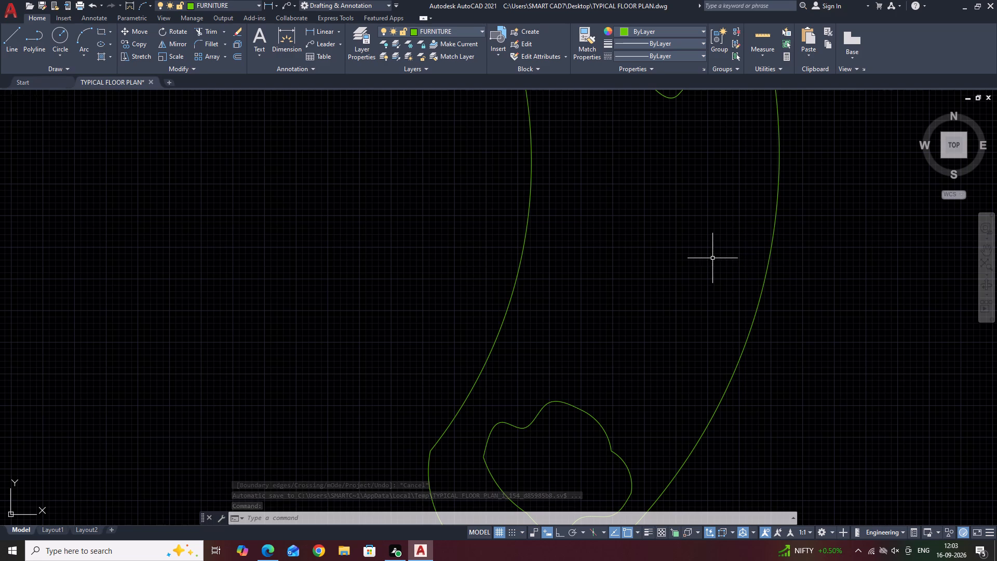
{"action": "middle_click_drag", "start_coordinate": [858, 416], "coordinate": [690, 288]}
{"action": "scroll", "coordinate": [658, 263], "scroll_direction": "down", "scroll_amount": 2}
{"action": "middle_click_drag", "start_coordinate": [550, 313], "coordinate": [588, 382]}
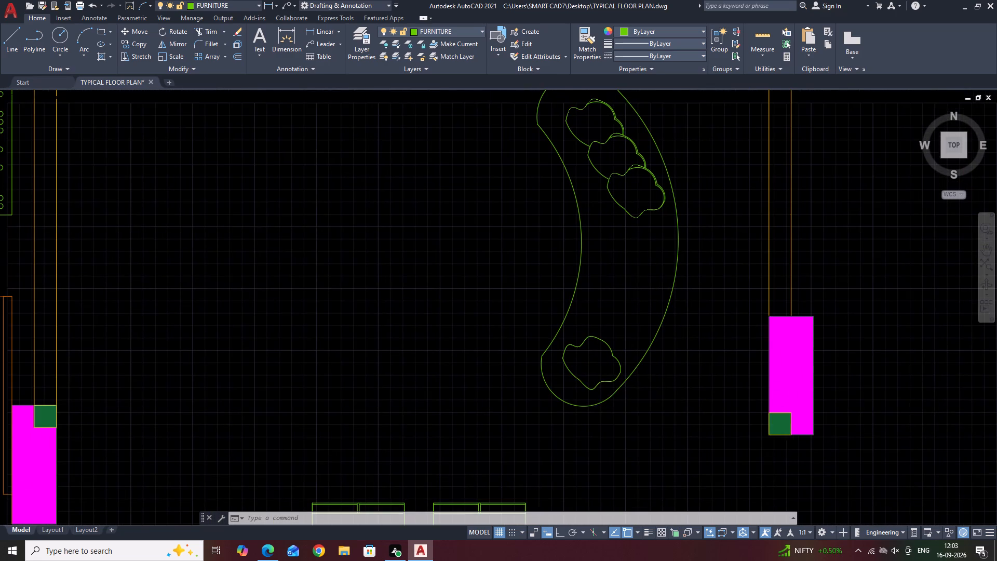
{"action": "type", "text": "a"}
{"action": "key", "text": "space"}
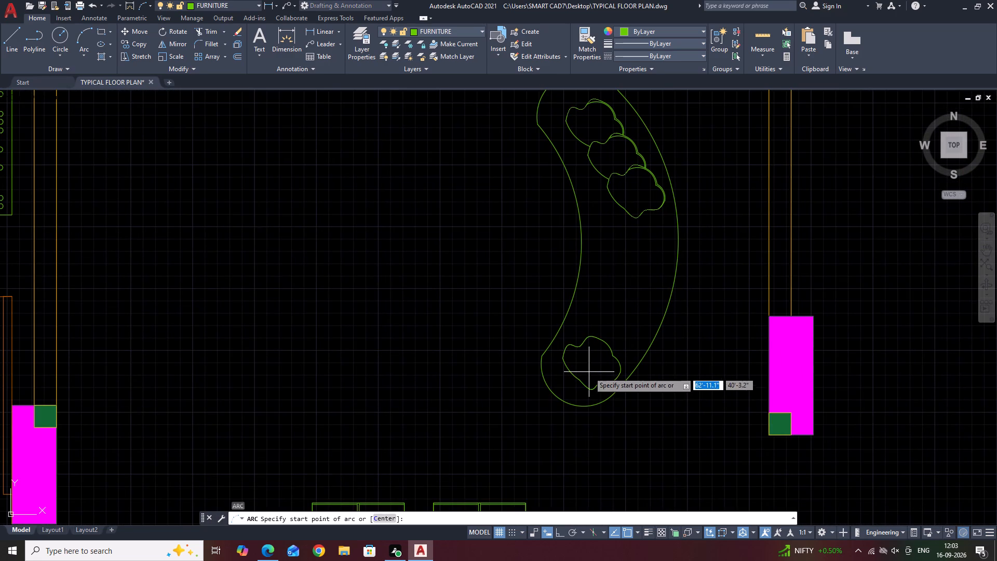
{"action": "left_click", "coordinate": [658, 210]}
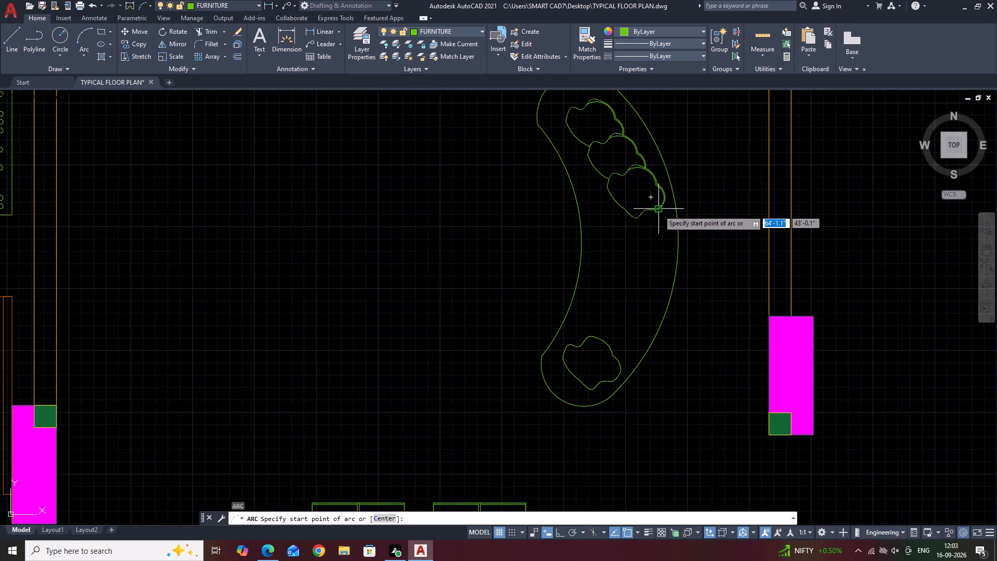
{"action": "left_click", "coordinate": [618, 361]}
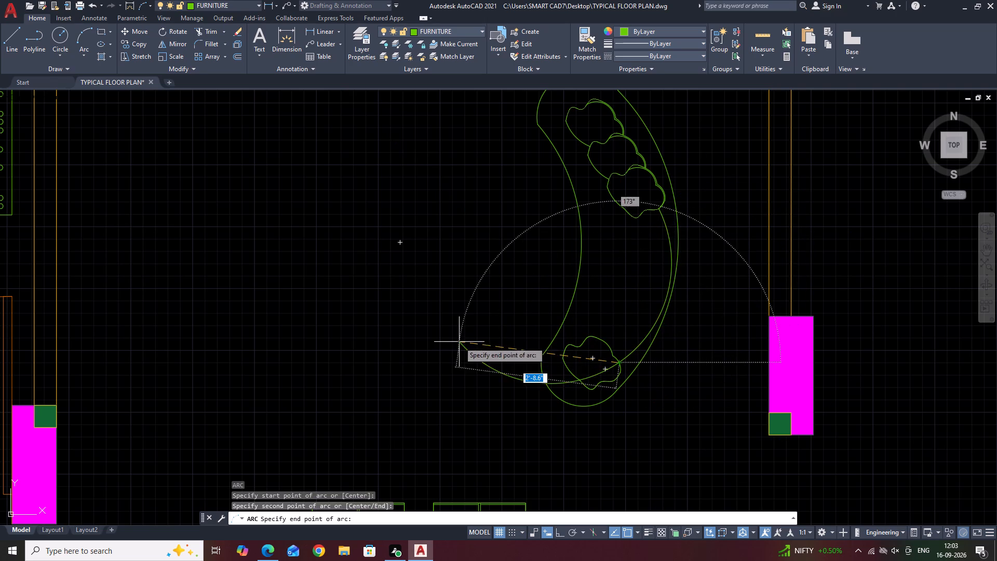
{"action": "left_click", "coordinate": [341, 389]}
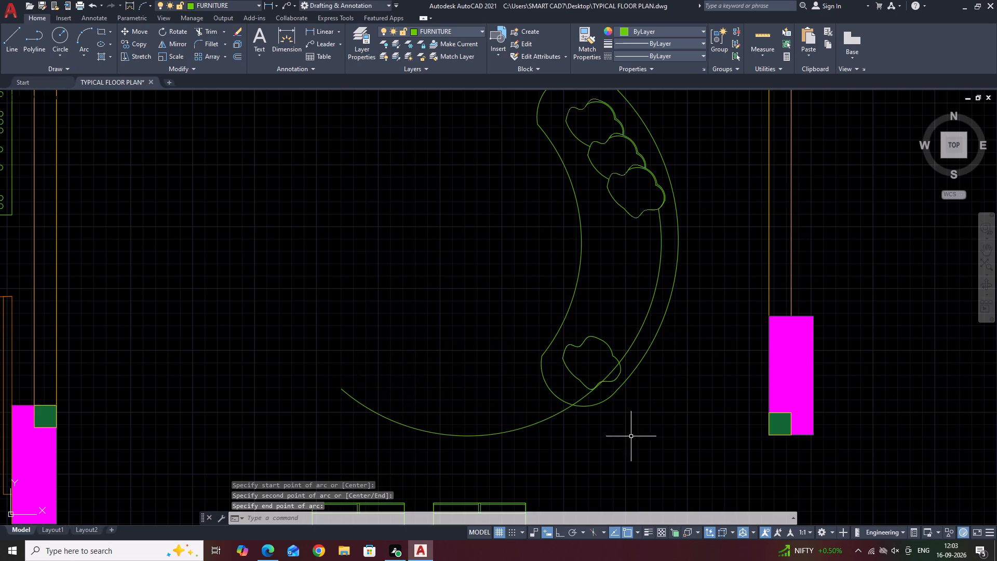
Trim the new arc where it crosses the southern wavy shape and erase the leftover piece beyond it.
{"action": "middle_click_drag", "start_coordinate": [667, 475], "coordinate": [681, 426]}
{"action": "type", "text": "tr"}
{"action": "key", "text": "space"}
{"action": "scroll", "coordinate": [622, 326], "scroll_direction": "up", "scroll_amount": 4}
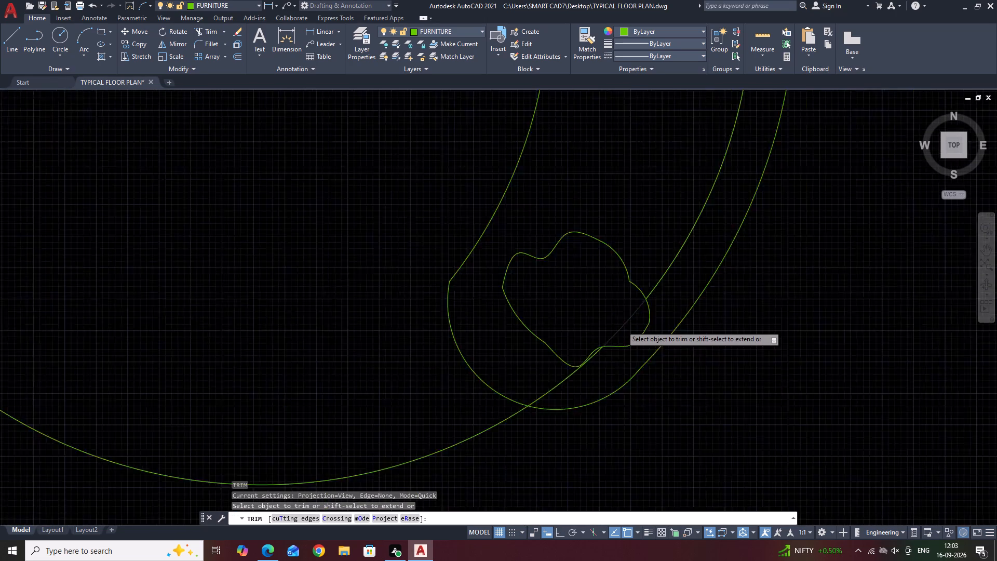
{"action": "left_click", "coordinate": [626, 317]}
{"action": "left_click", "coordinate": [628, 329]}
{"action": "key", "text": "Escape"}
{"action": "scroll", "coordinate": [642, 311], "scroll_direction": "down", "scroll_amount": 5}
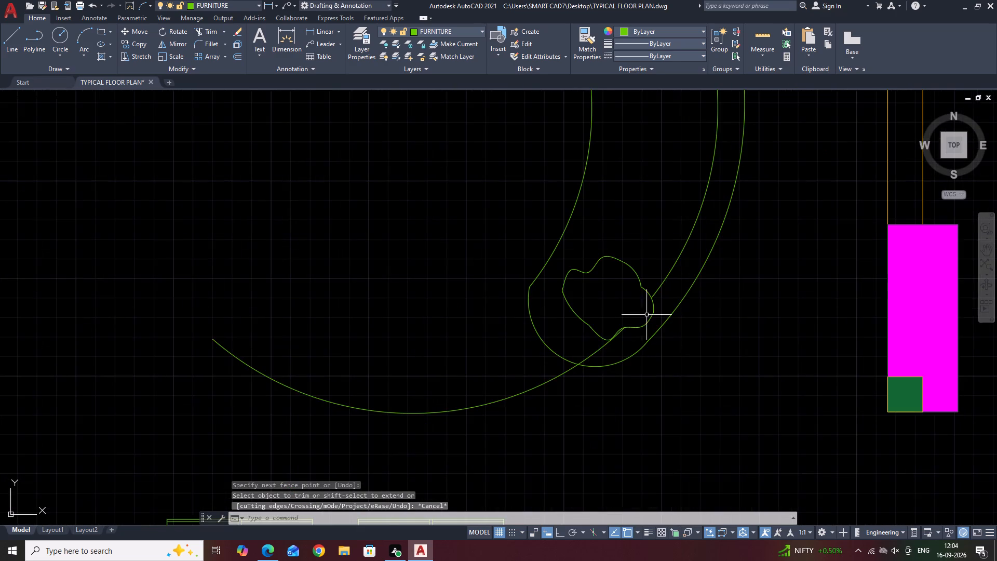
{"action": "scroll", "coordinate": [590, 359], "scroll_direction": "up", "scroll_amount": 3}
{"action": "left_click", "coordinate": [601, 360]}
{"action": "left_click", "coordinate": [572, 335]}
{"action": "key", "text": "Delete"}
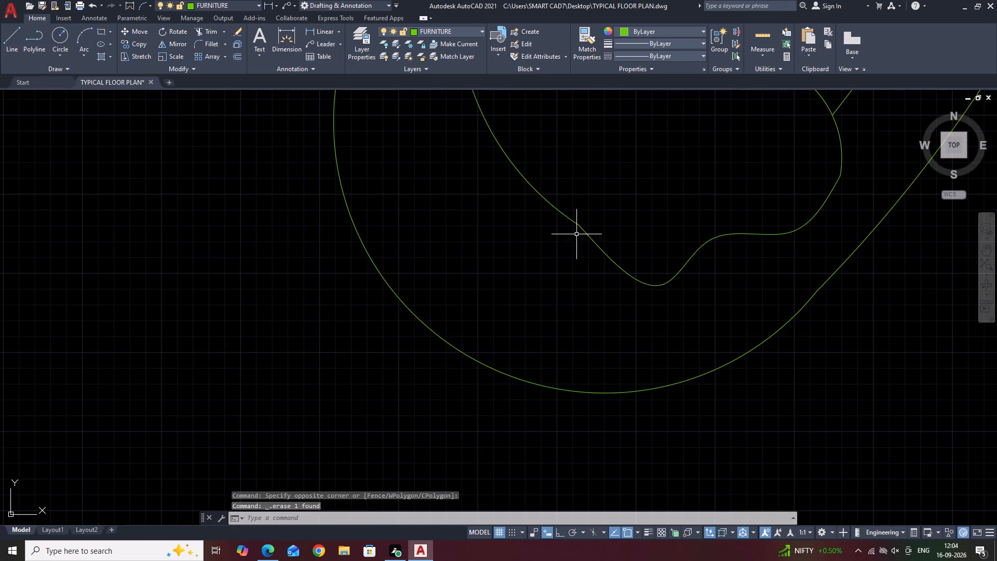
Draw a line about 4.5" north from the curved furniture's northern rounded end, continuing horizontally west beneath the window.
{"action": "scroll", "coordinate": [747, 303], "scroll_direction": "down", "scroll_amount": 5}
{"action": "middle_click_drag", "start_coordinate": [691, 289], "coordinate": [758, 383]}
{"action": "scroll", "coordinate": [693, 327], "scroll_direction": "down", "scroll_amount": 1}
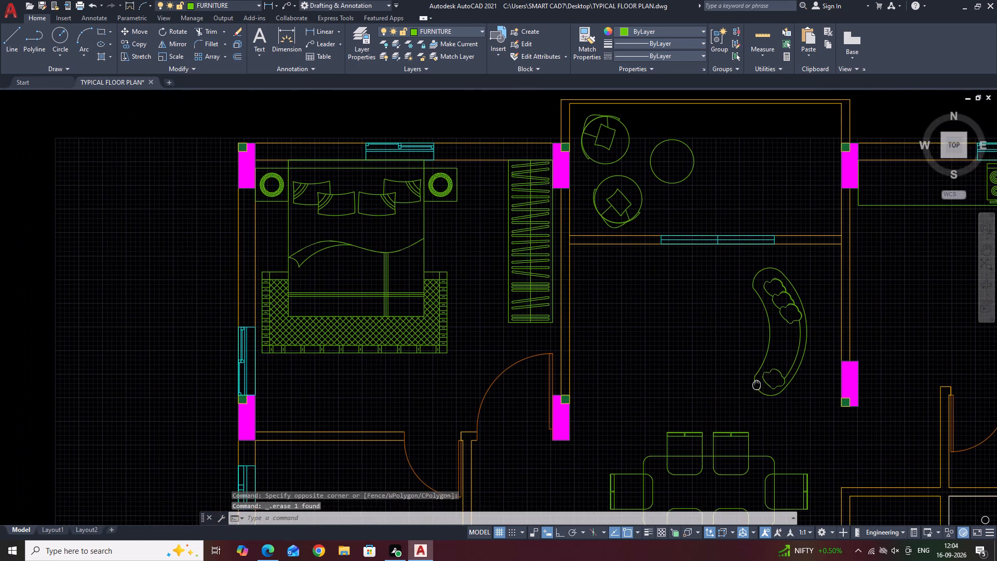
{"action": "middle_click_drag", "start_coordinate": [758, 383], "coordinate": [763, 380]}
{"action": "middle_click_drag", "start_coordinate": [733, 402], "coordinate": [752, 439]}
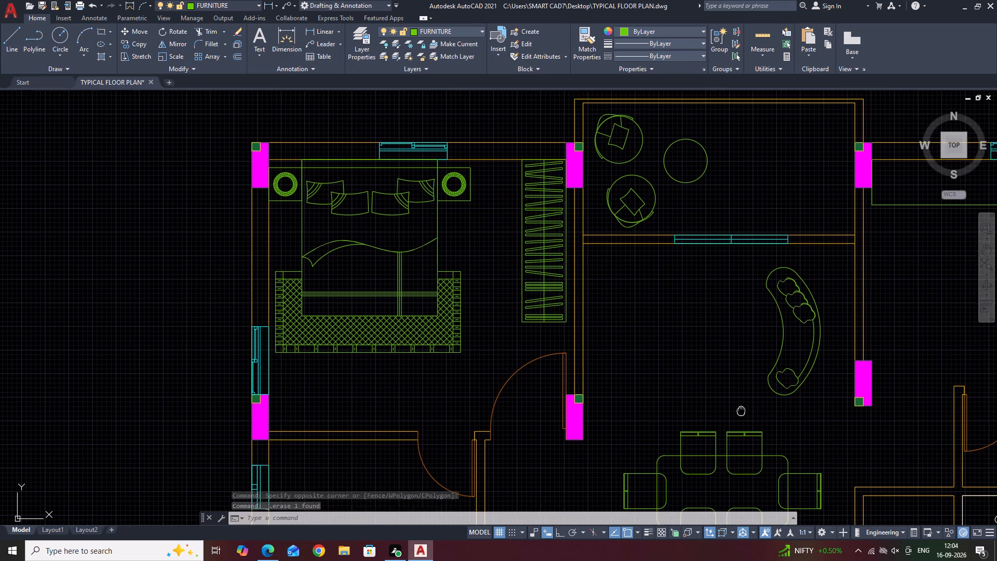
{"action": "middle_click_drag", "start_coordinate": [752, 439], "coordinate": [755, 441]}
{"action": "middle_click_drag", "start_coordinate": [767, 336], "coordinate": [760, 423]}
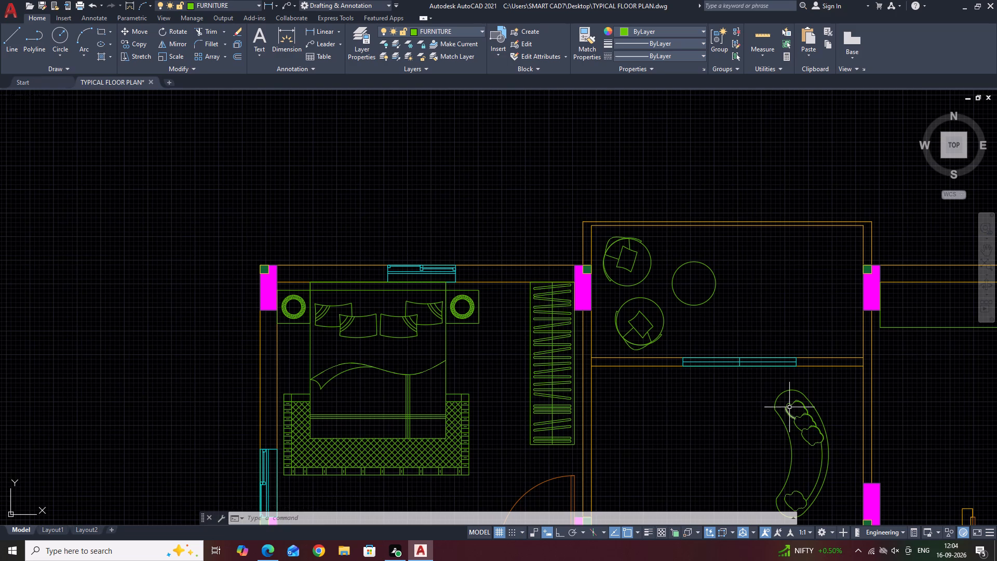
{"action": "key", "text": "l"}
{"action": "key", "text": "space"}
{"action": "scroll", "coordinate": [796, 392], "scroll_direction": "up", "scroll_amount": 3}
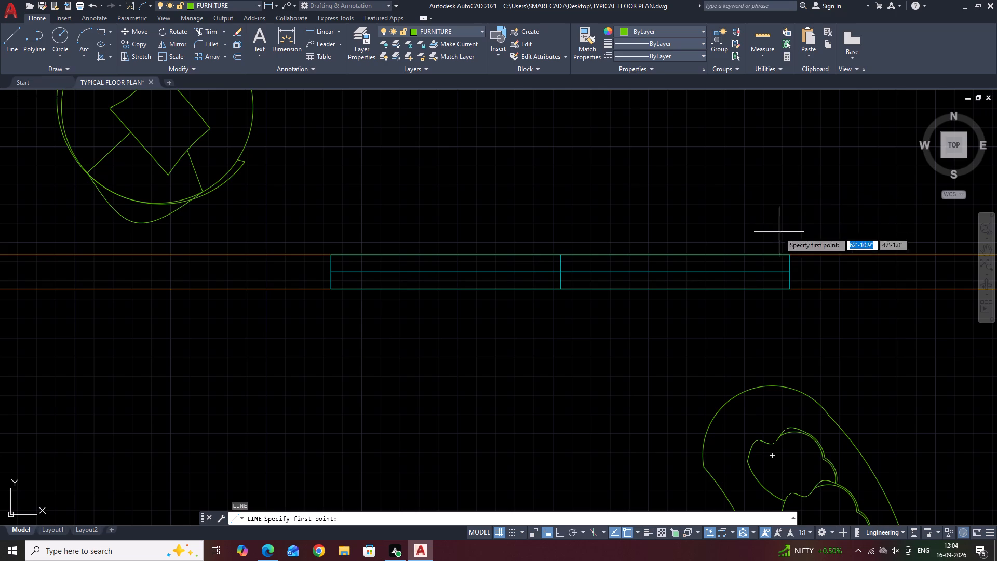
{"action": "left_click", "coordinate": [745, 390]}
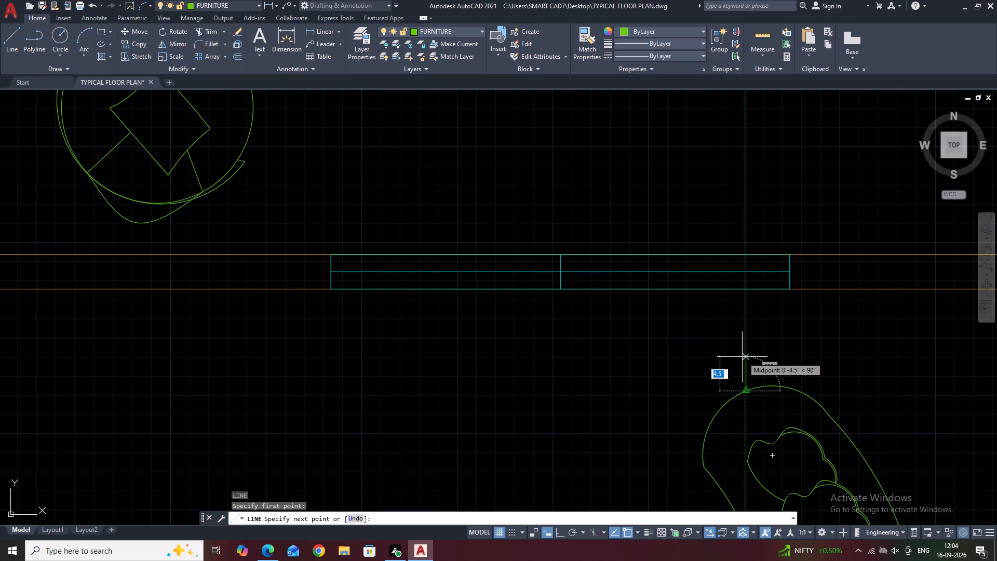
{"action": "left_click", "coordinate": [743, 357]}
{"action": "scroll", "coordinate": [585, 364], "scroll_direction": "down", "scroll_amount": 4}
{"action": "middle_click_drag", "start_coordinate": [547, 354], "coordinate": [517, 351]}
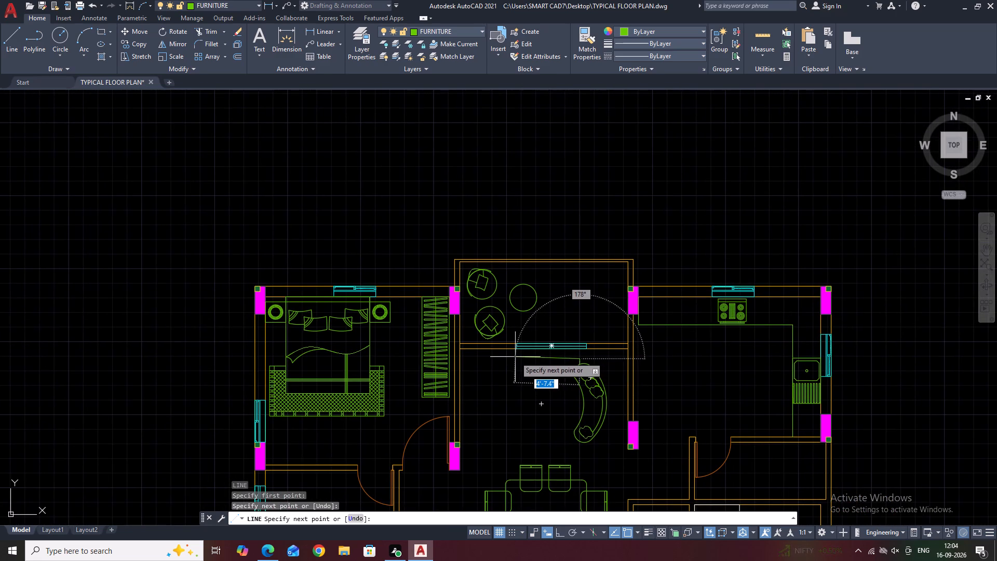
{"action": "key", "text": "F8"}
{"action": "scroll", "coordinate": [515, 357], "scroll_direction": "up", "scroll_amount": 2}
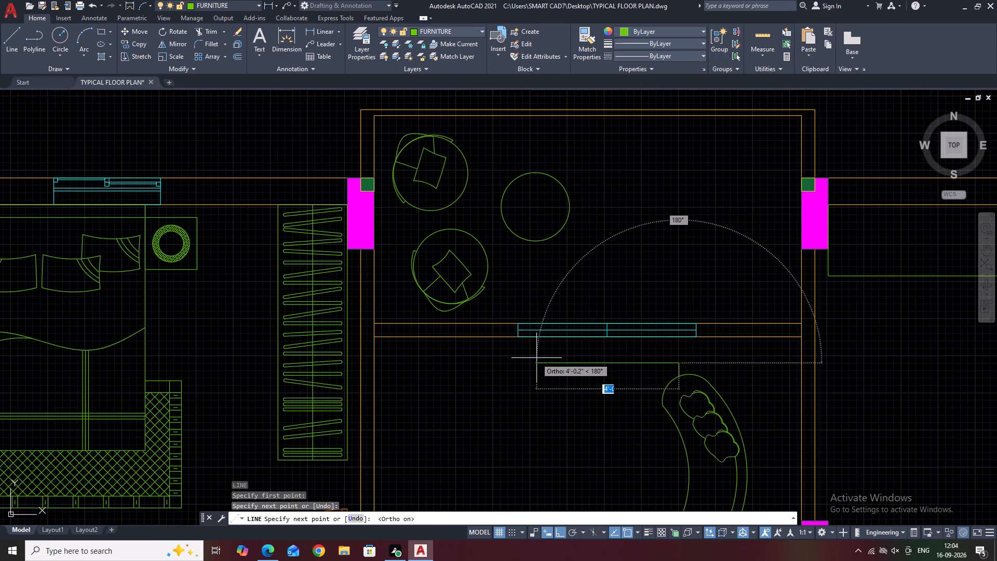
{"action": "left_click", "coordinate": [555, 362]}
{"action": "key", "text": "space"}
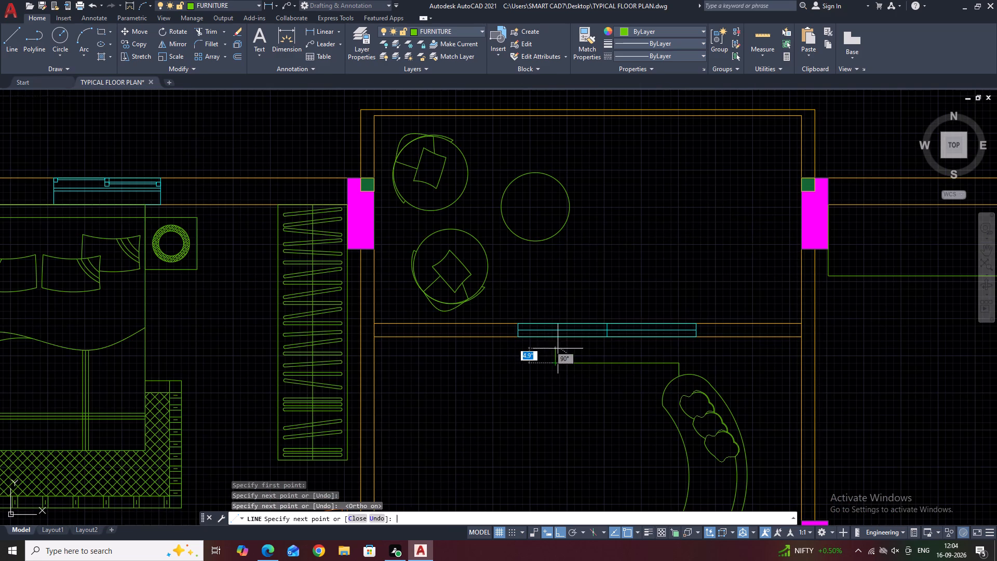
Draw a line a short distance south from the furniture's southern rounded end, continuing horizontally west about 4'.
{"action": "scroll", "coordinate": [558, 346], "scroll_direction": "down", "scroll_amount": 5}
{"action": "middle_click_drag", "start_coordinate": [573, 397], "coordinate": [586, 349]}
{"action": "scroll", "coordinate": [563, 336], "scroll_direction": "up", "scroll_amount": 2}
{"action": "scroll", "coordinate": [597, 307], "scroll_direction": "up", "scroll_amount": 3}
{"action": "middle_click_drag", "start_coordinate": [631, 269], "coordinate": [648, 315]}
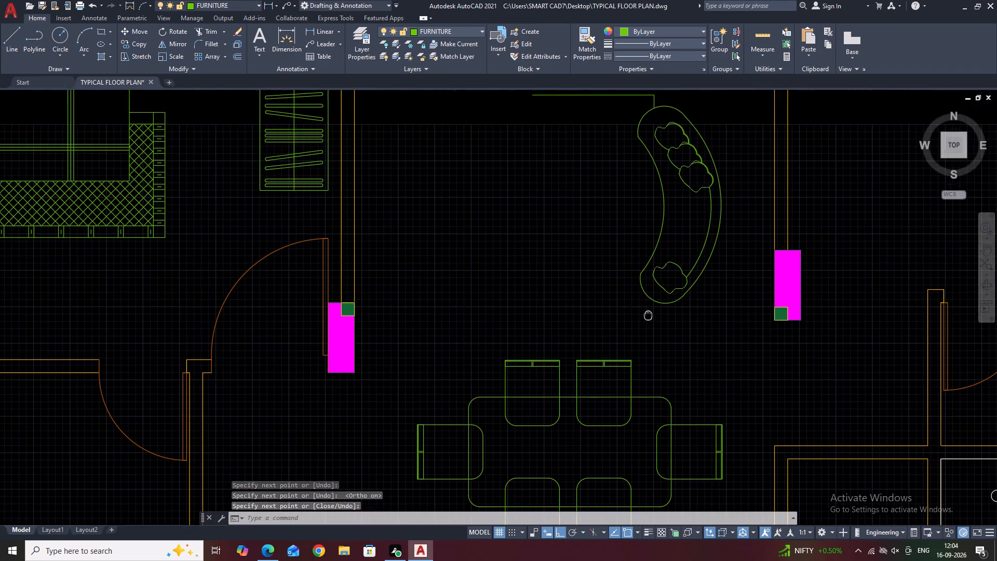
{"action": "scroll", "coordinate": [652, 321], "scroll_direction": "up", "scroll_amount": 2}
{"action": "middle_click_drag", "start_coordinate": [669, 310], "coordinate": [707, 372]}
{"action": "key", "text": "l"}
{"action": "key", "text": "space"}
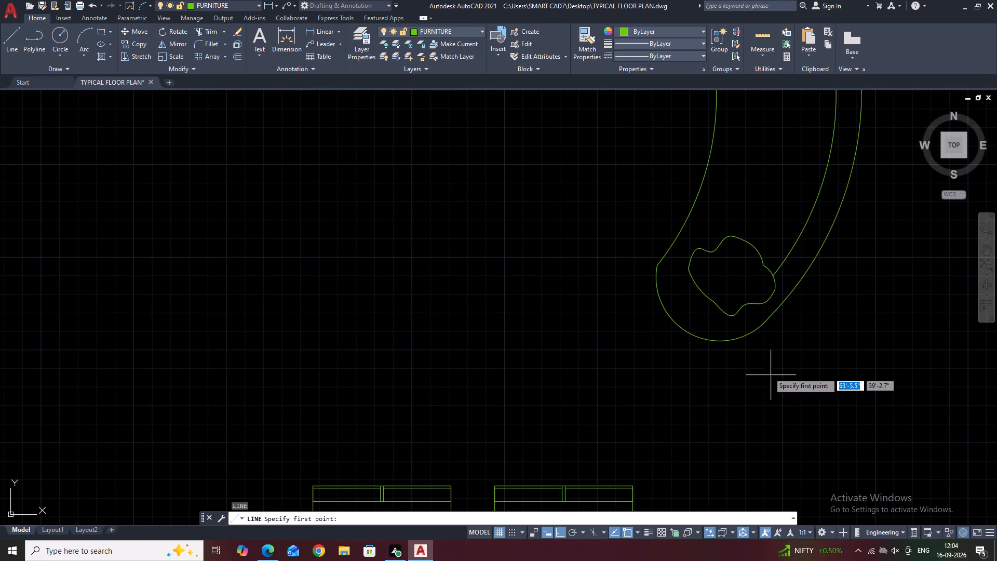
{"action": "left_click", "coordinate": [692, 336]}
{"action": "left_click", "coordinate": [692, 365]}
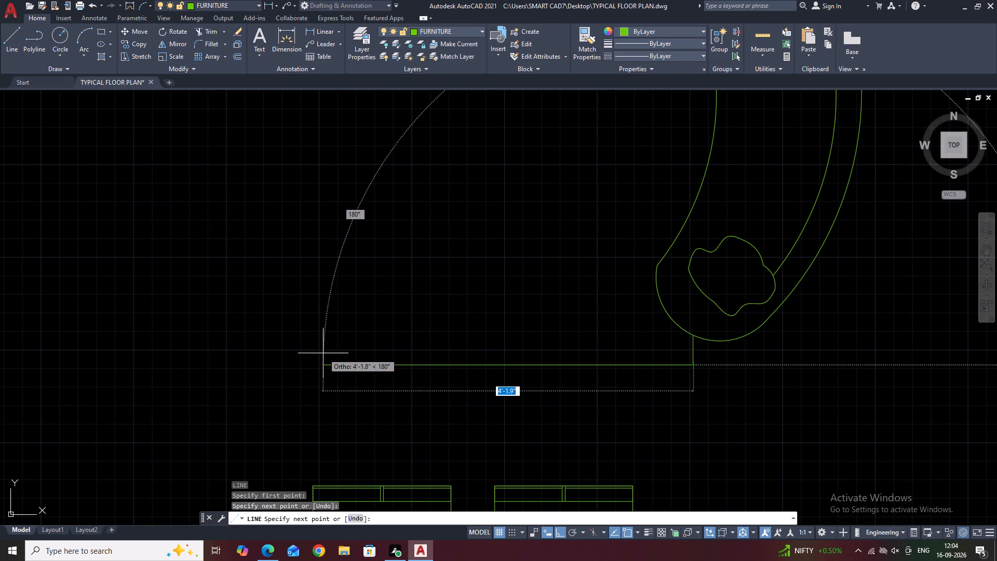
{"action": "left_click", "coordinate": [334, 357]}
{"action": "key", "text": "Escape"}
Draw a small circle just above the west end of the southern horizontal line.
{"action": "scroll", "coordinate": [323, 349], "scroll_direction": "down", "scroll_amount": 1}
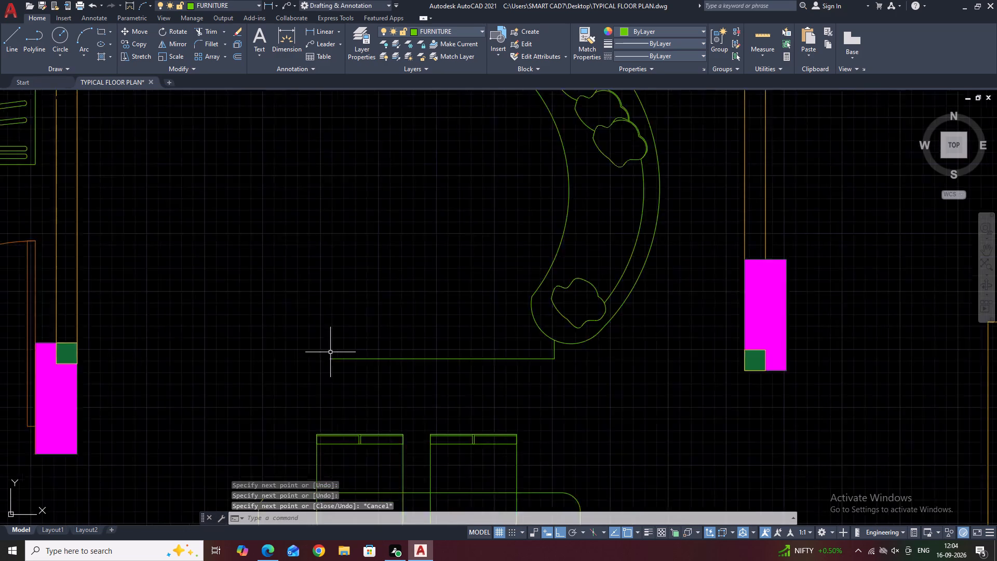
{"action": "scroll", "coordinate": [332, 353], "scroll_direction": "down", "scroll_amount": 1}
{"action": "middle_click_drag", "start_coordinate": [332, 329], "coordinate": [653, 340]}
{"action": "middle_click_drag", "start_coordinate": [613, 426], "coordinate": [653, 475]}
{"action": "scroll", "coordinate": [682, 418], "scroll_direction": "up", "scroll_amount": 3}
{"action": "middle_click_drag", "start_coordinate": [775, 421], "coordinate": [664, 378]}
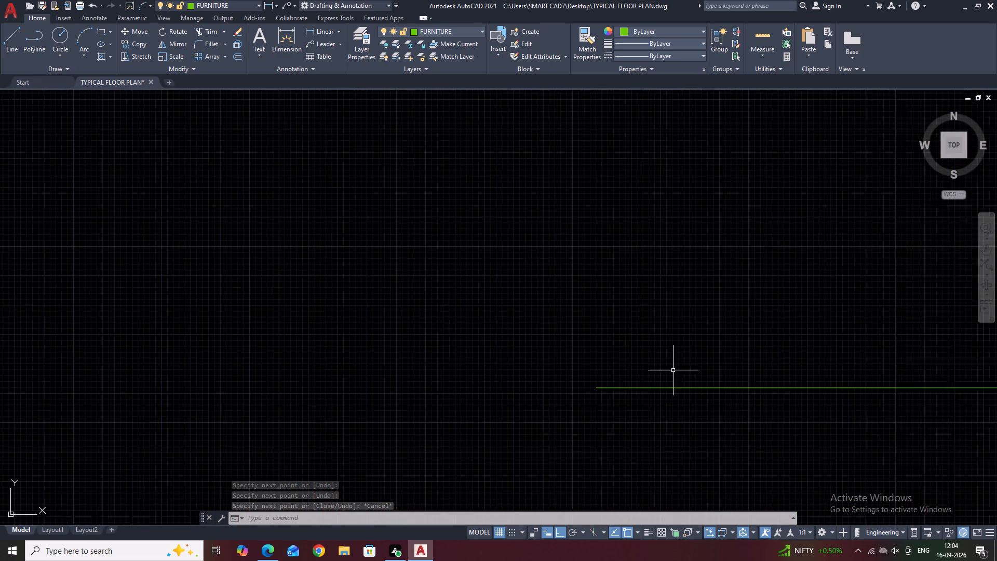
{"action": "scroll", "coordinate": [674, 370], "scroll_direction": "down", "scroll_amount": 3}
{"action": "middle_click", "coordinate": [759, 398]}
{"action": "scroll", "coordinate": [759, 397], "scroll_direction": "up", "scroll_amount": 1}
{"action": "middle_click_drag", "start_coordinate": [696, 403], "coordinate": [717, 478]}
{"action": "scroll", "coordinate": [667, 328], "scroll_direction": "down", "scroll_amount": 2}
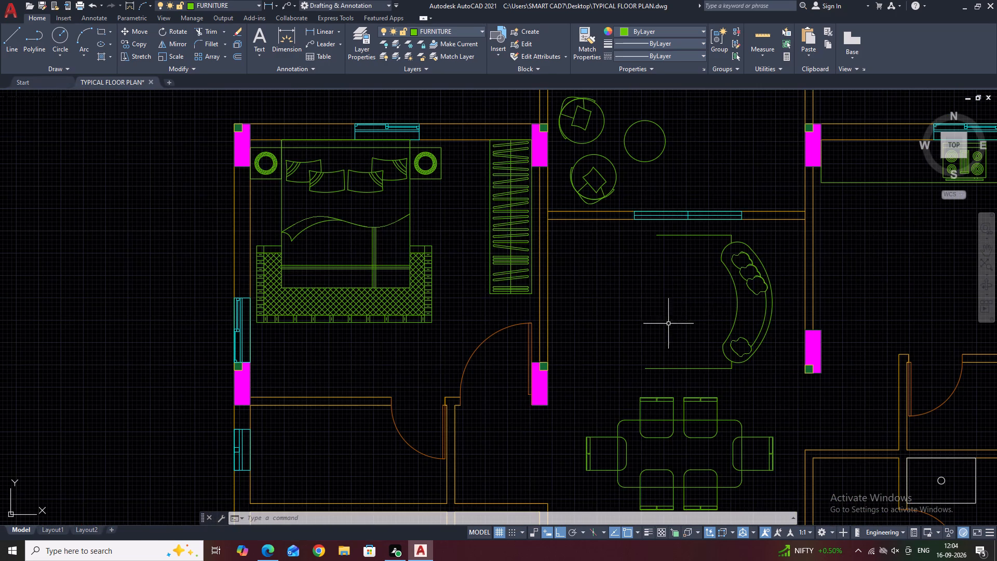
{"action": "scroll", "coordinate": [644, 388], "scroll_direction": "up", "scroll_amount": 2}
{"action": "middle_click_drag", "start_coordinate": [644, 335], "coordinate": [650, 394]}
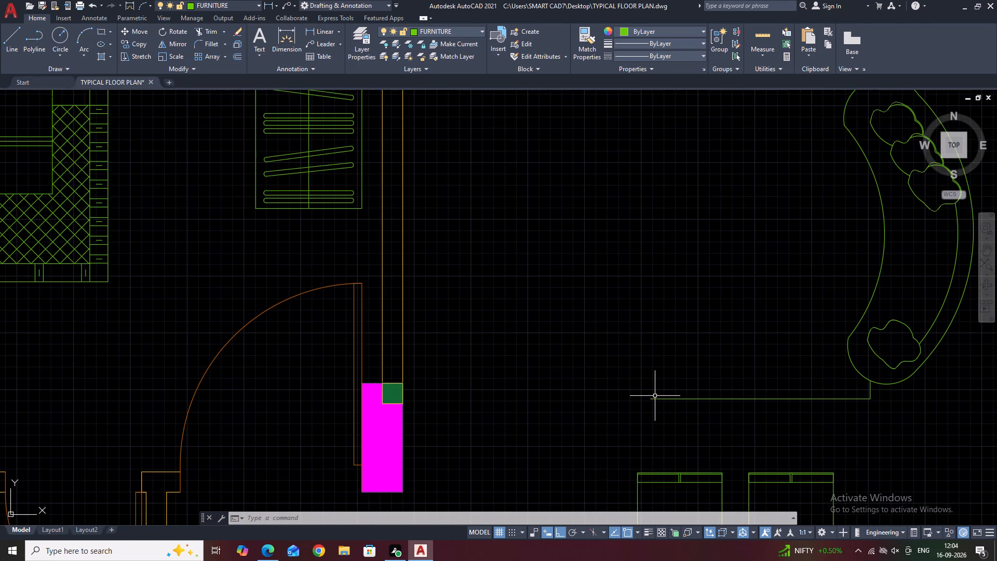
{"action": "key", "text": "c"}
{"action": "key", "text": "space"}
{"action": "left_click", "coordinate": [674, 339]}
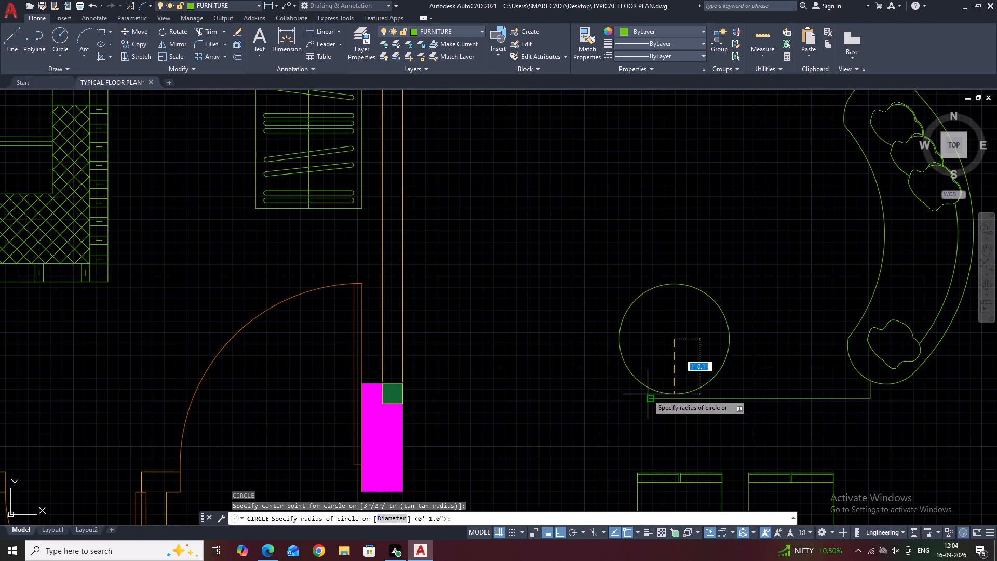
{"action": "left_click", "coordinate": [650, 393]}
Move the circle by its bottom quadrant onto the west endpoint of the southern horizontal line.
{"action": "left_click", "coordinate": [691, 380]}
{"action": "left_click", "coordinate": [673, 361]}
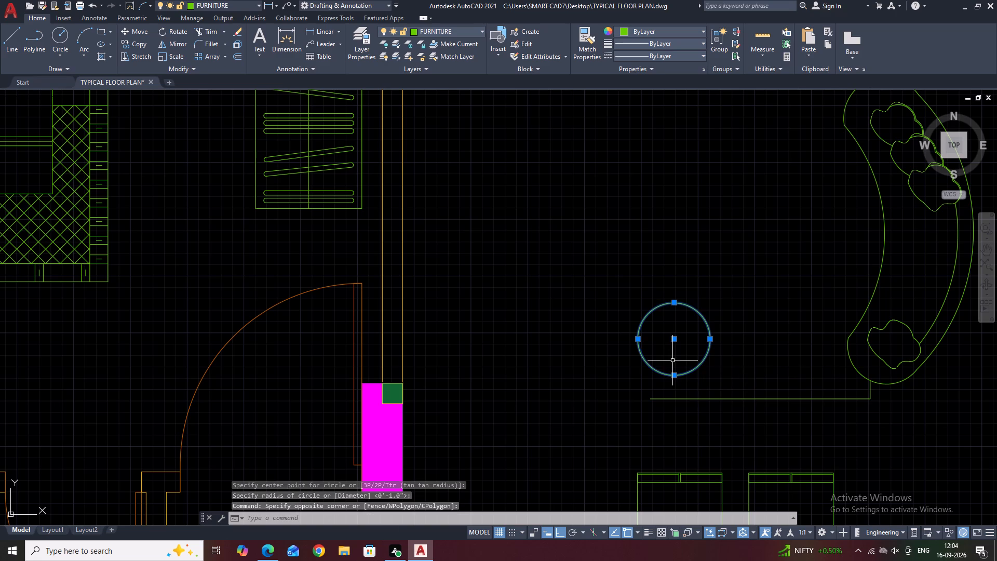
{"action": "key", "text": "m"}
{"action": "key", "text": "space"}
{"action": "left_click", "coordinate": [676, 375]}
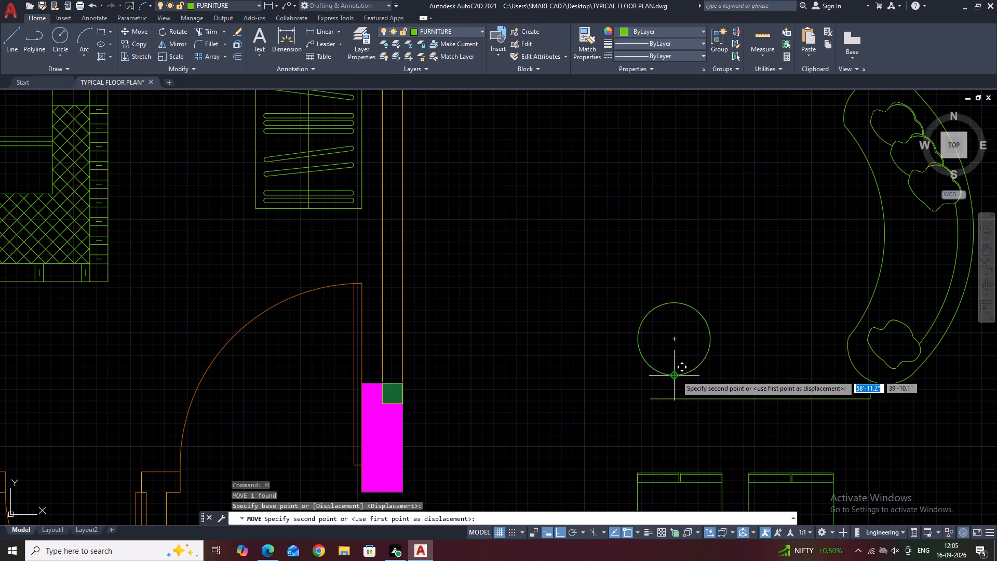
{"action": "left_click", "coordinate": [653, 397]}
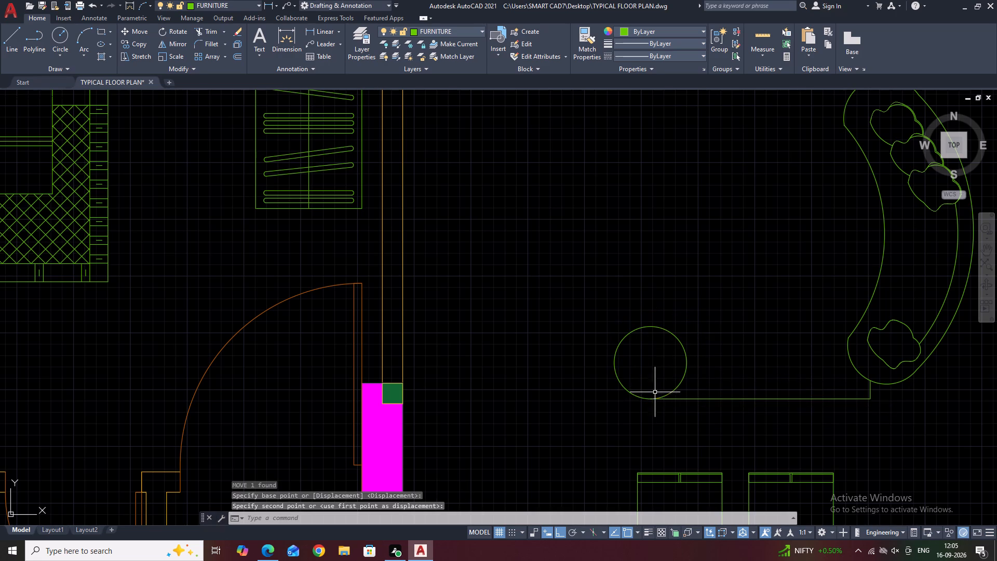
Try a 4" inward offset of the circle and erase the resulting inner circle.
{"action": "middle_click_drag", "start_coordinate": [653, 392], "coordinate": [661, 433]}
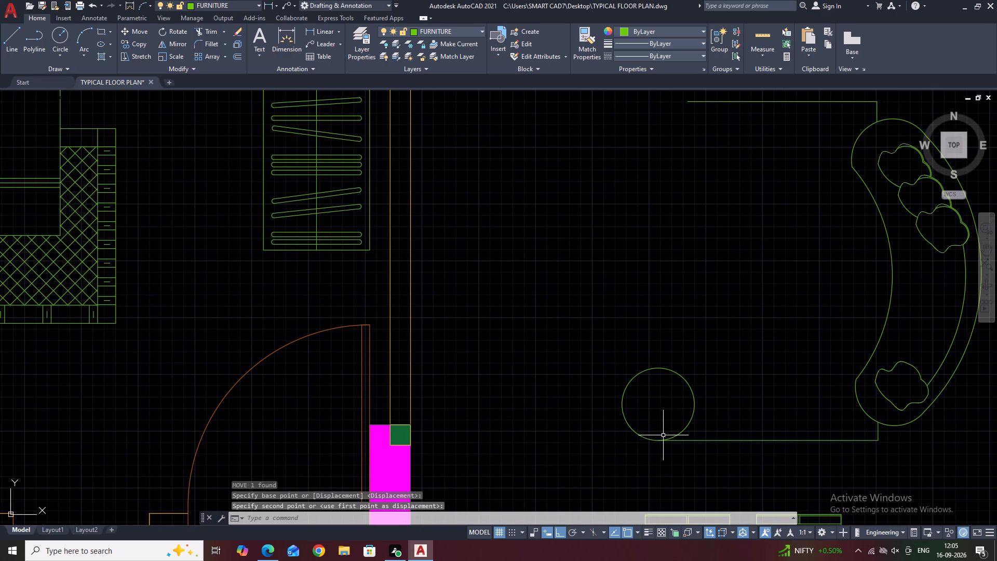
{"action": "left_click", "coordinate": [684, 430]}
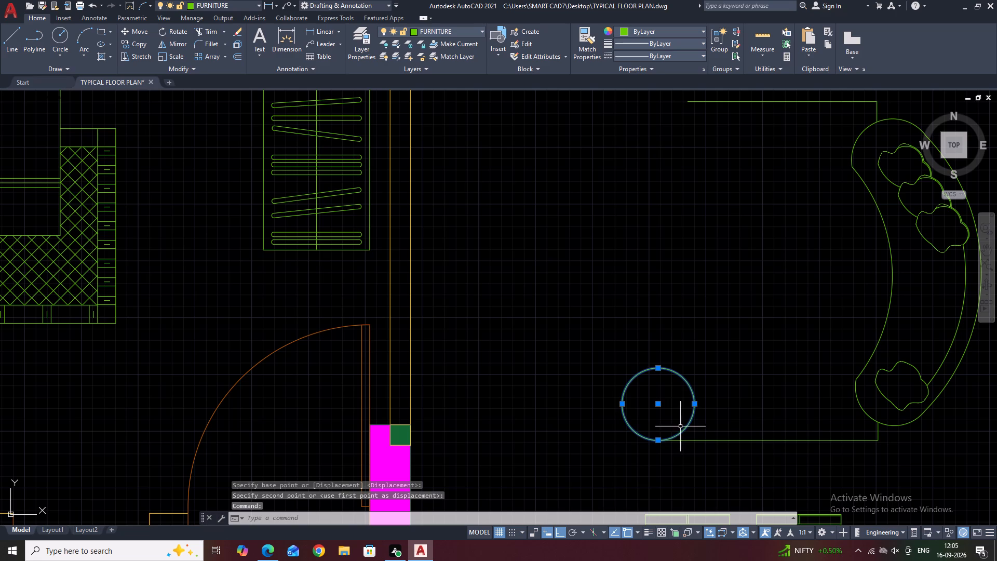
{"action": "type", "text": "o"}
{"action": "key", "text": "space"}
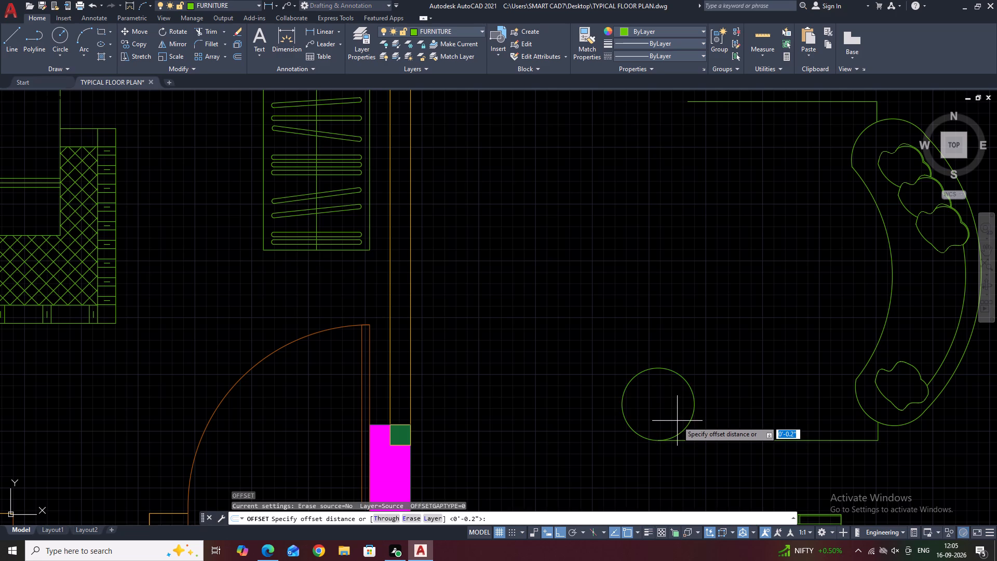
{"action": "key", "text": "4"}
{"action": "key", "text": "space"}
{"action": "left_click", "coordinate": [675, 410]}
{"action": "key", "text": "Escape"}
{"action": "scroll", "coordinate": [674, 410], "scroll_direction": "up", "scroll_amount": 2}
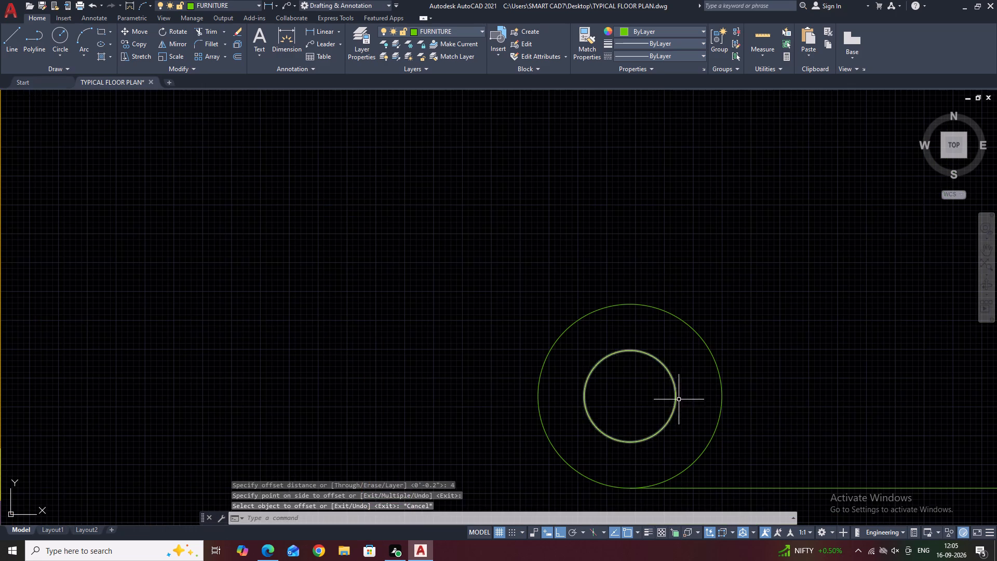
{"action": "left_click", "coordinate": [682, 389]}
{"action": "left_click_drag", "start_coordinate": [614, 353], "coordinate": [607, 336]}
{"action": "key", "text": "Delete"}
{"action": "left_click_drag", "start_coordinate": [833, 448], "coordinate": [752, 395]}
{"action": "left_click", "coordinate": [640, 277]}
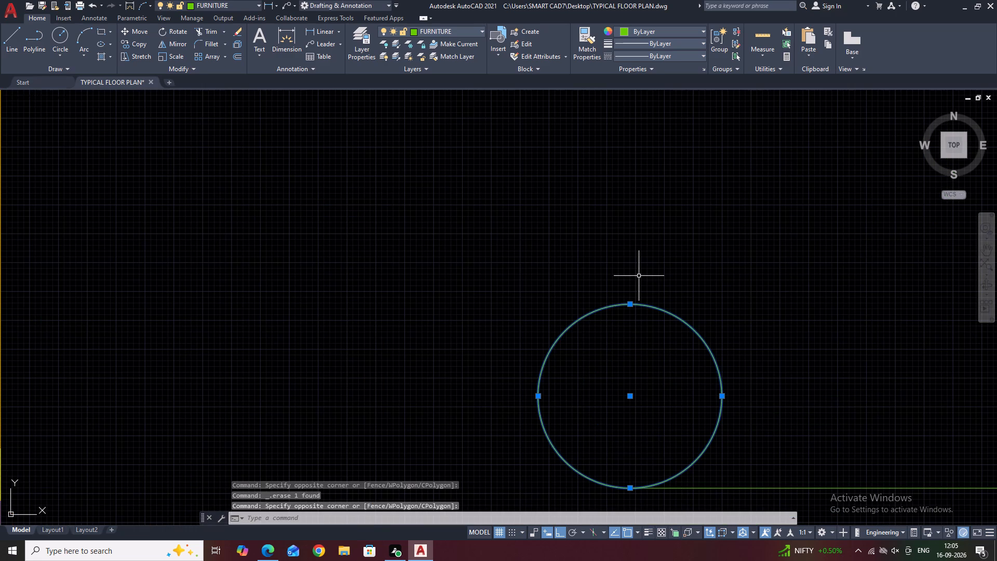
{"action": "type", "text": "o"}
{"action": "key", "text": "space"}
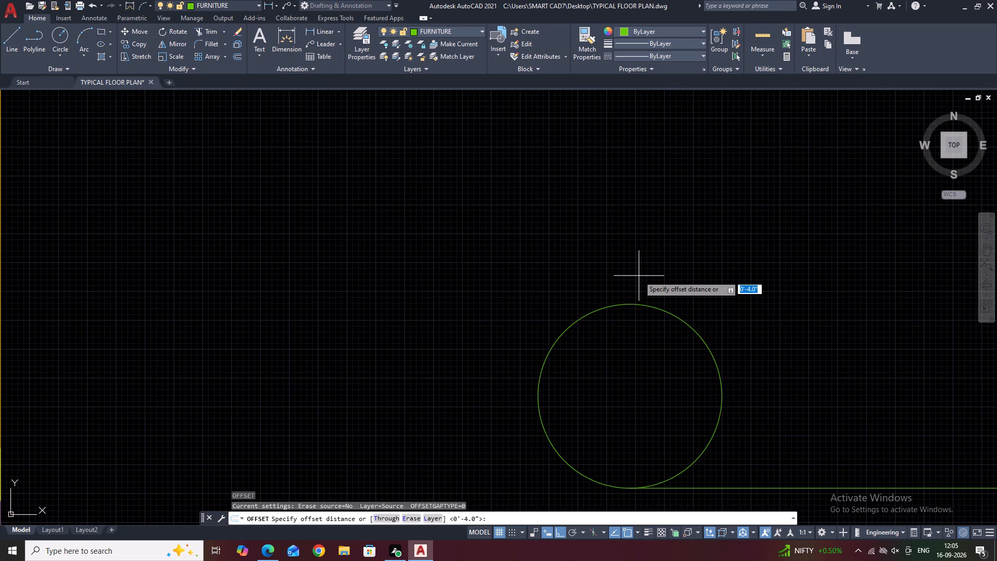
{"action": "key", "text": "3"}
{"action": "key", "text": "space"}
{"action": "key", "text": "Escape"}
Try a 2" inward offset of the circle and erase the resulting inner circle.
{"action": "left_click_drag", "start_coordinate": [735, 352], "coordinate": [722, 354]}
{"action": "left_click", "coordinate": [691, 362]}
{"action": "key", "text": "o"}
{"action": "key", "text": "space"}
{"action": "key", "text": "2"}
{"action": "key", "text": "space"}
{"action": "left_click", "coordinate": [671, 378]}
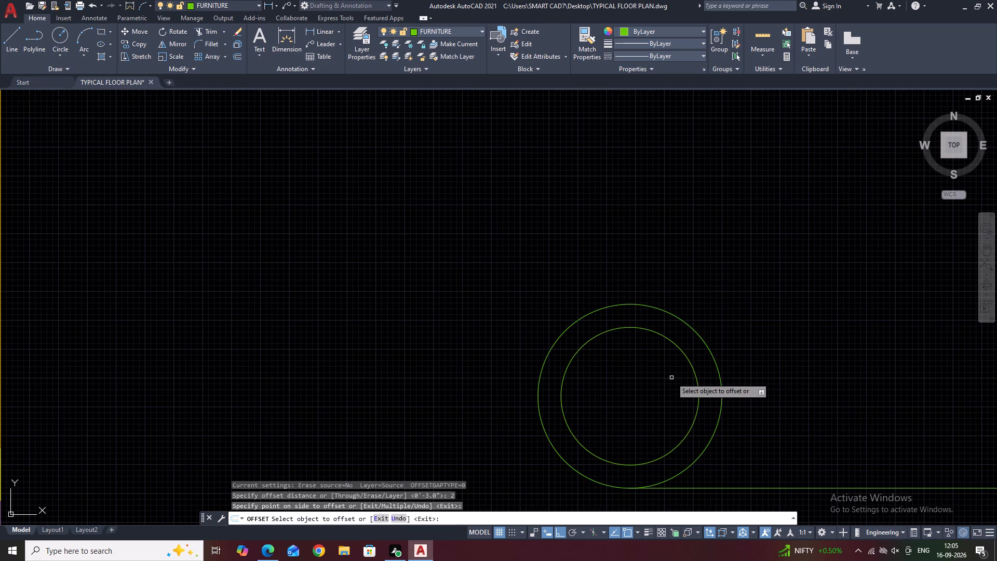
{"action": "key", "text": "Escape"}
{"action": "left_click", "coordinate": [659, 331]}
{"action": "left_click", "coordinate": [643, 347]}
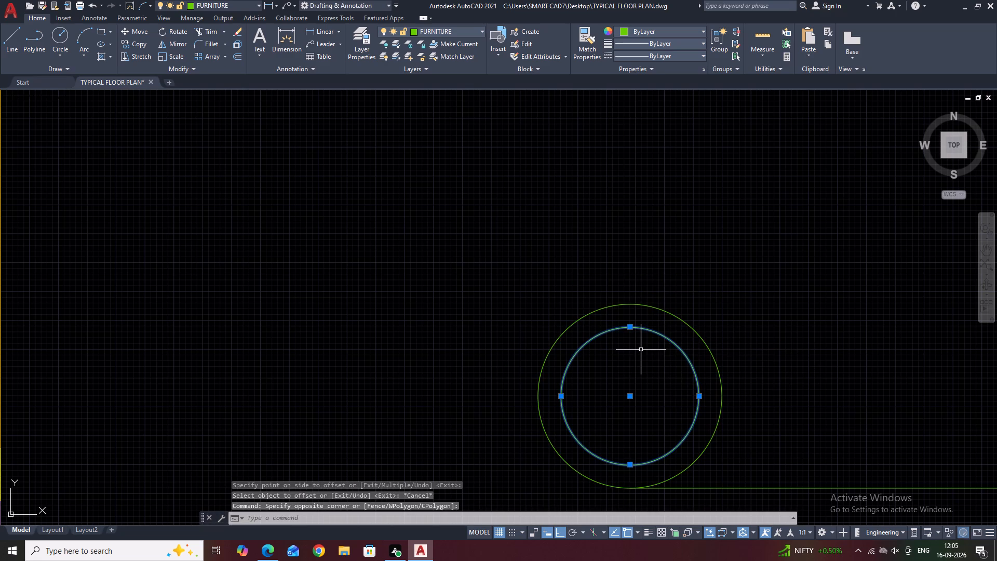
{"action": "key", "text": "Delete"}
Offset the circle inward by 0.5", and offset the resulting inner circle inward by the same distance.
{"action": "left_click_drag", "start_coordinate": [779, 362], "coordinate": [748, 363]}
{"action": "left_click", "coordinate": [611, 346]}
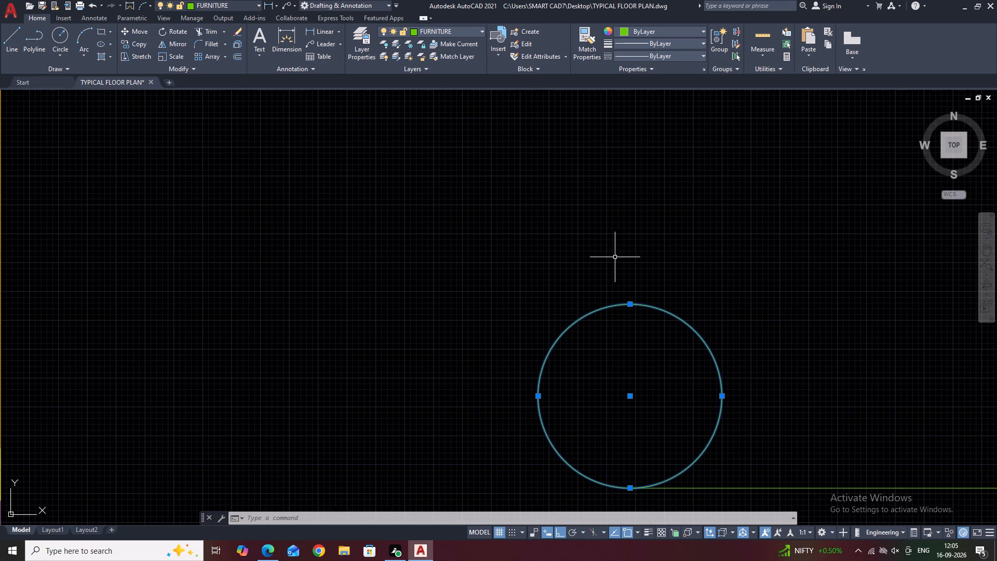
{"action": "scroll", "coordinate": [481, 224], "scroll_direction": "down", "scroll_amount": 1}
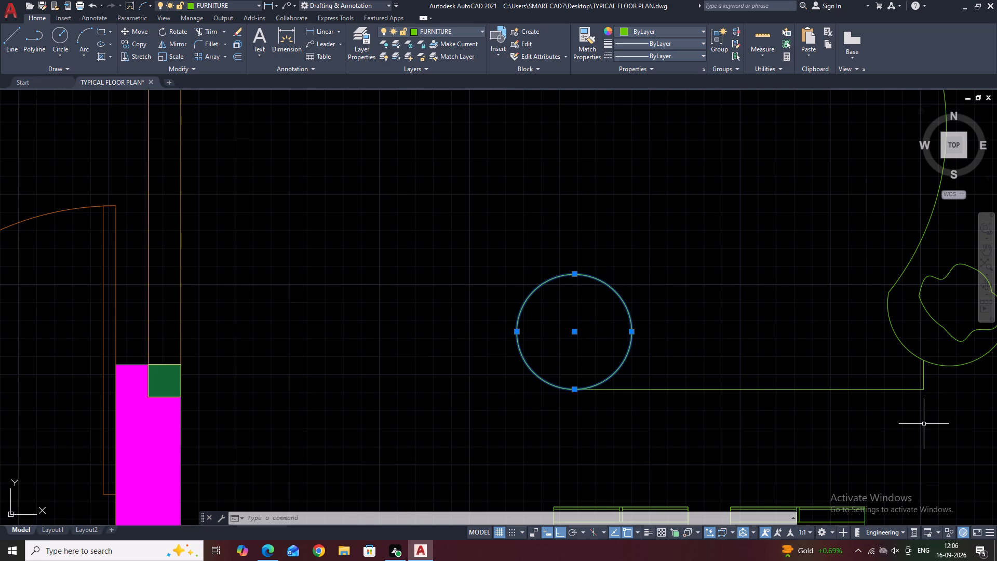
{"action": "type", "text": "o"}
{"action": "key", "text": "space"}
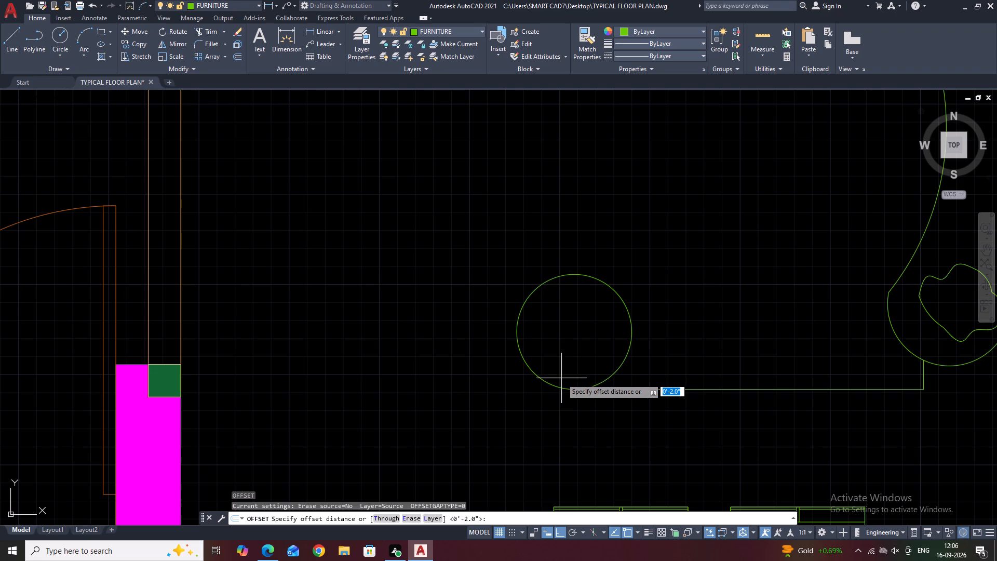
{"action": "key", "text": "0"}
{"action": "key", "text": "period"}
{"action": "key", "text": "5"}
{"action": "key", "text": "space"}
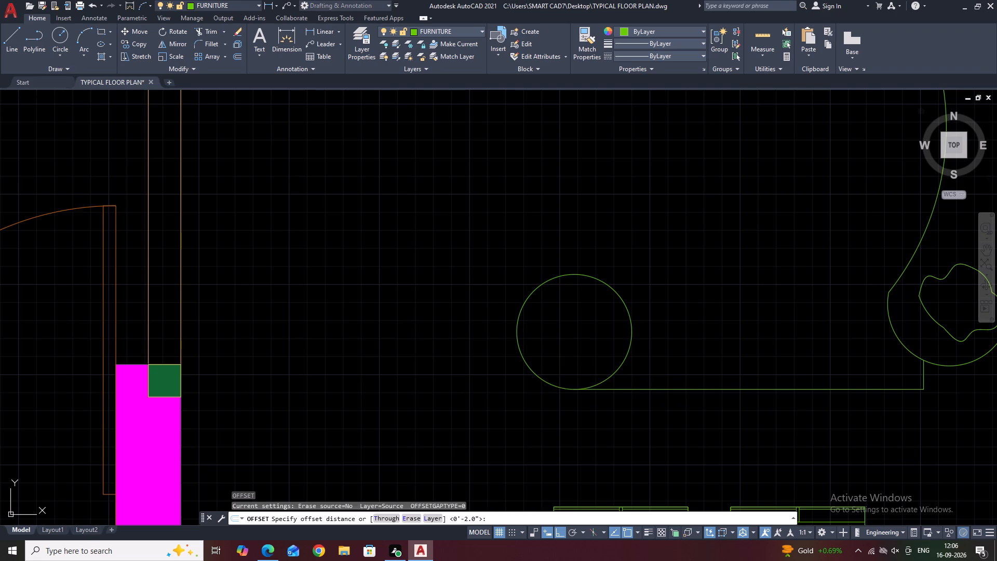
{"action": "left_click", "coordinate": [567, 346]}
{"action": "middle_click_drag", "start_coordinate": [563, 337], "coordinate": [619, 483]}
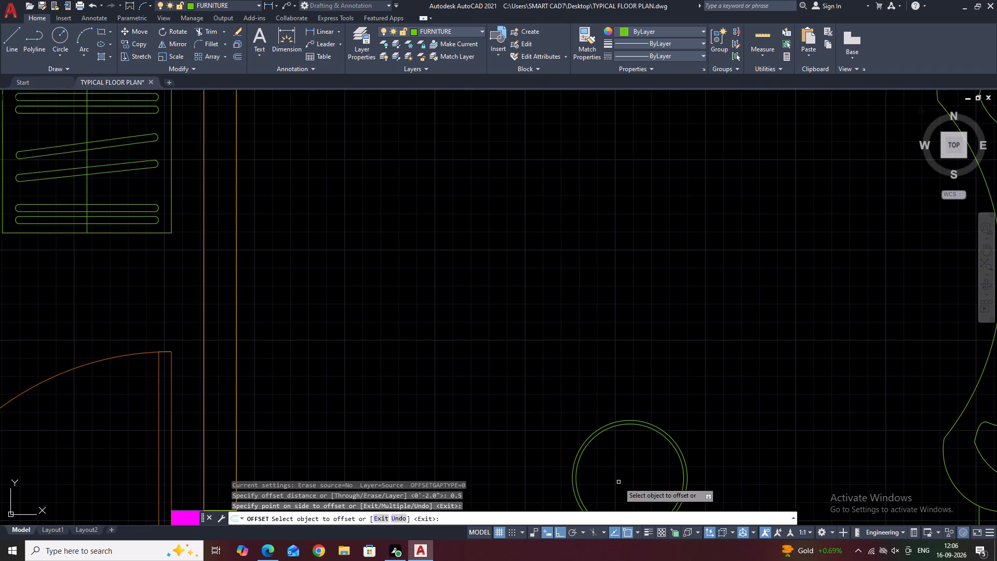
{"action": "middle_click_drag", "start_coordinate": [662, 452], "coordinate": [606, 296]}
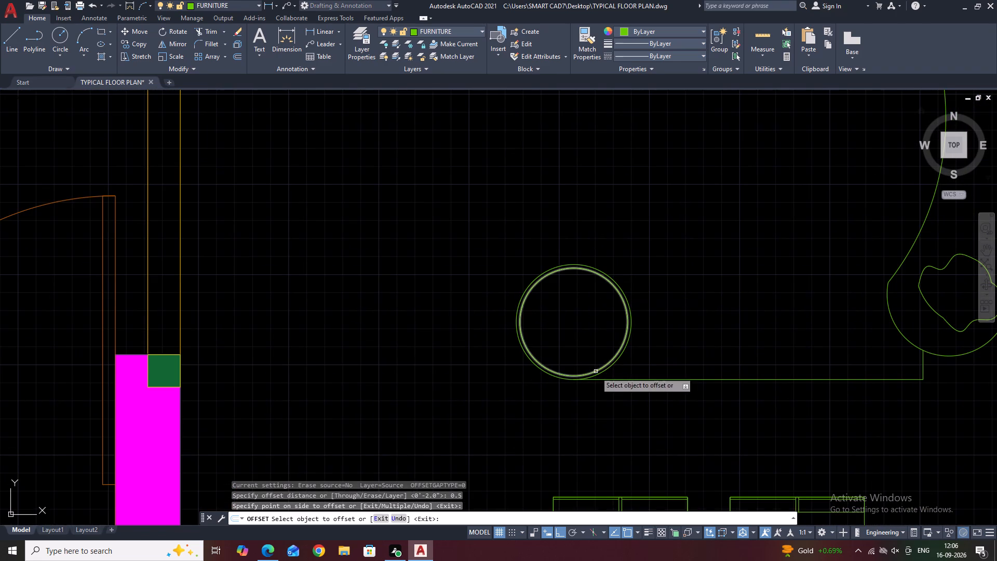
{"action": "left_click", "coordinate": [596, 372]}
{"action": "left_click", "coordinate": [594, 330]}
{"action": "key", "text": "Escape"}
Erase the middle one of the three concentric circles.
{"action": "scroll", "coordinate": [619, 297], "scroll_direction": "up", "scroll_amount": 1}
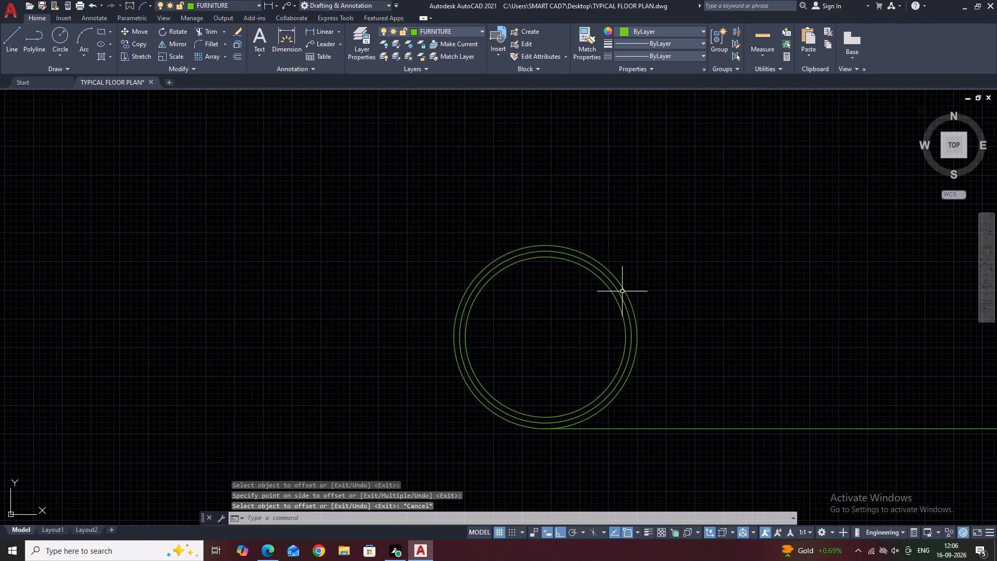
{"action": "left_click", "coordinate": [622, 291]}
{"action": "left_click", "coordinate": [621, 297]}
{"action": "key", "text": "Delete"}
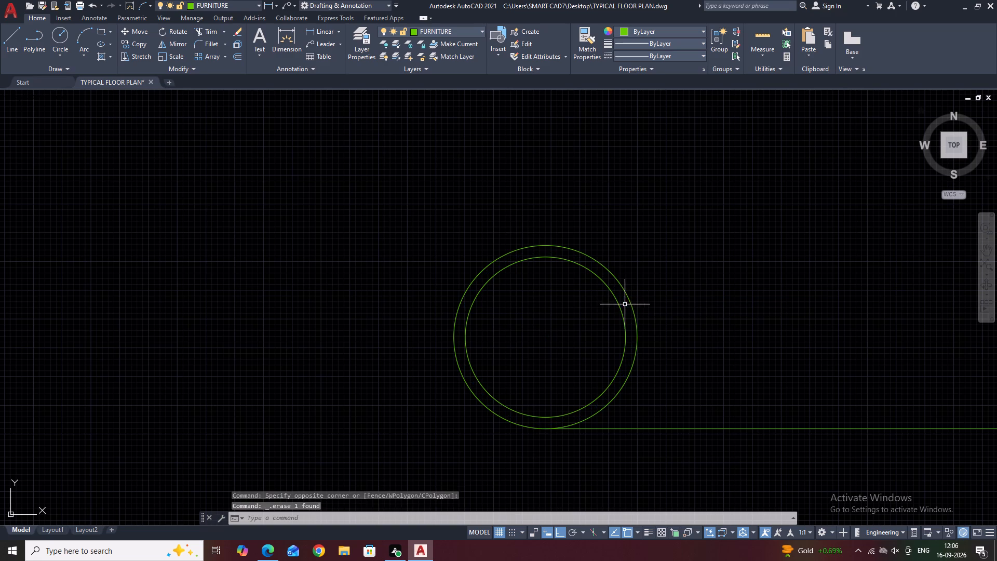
Draw two short three-point arcs from the inner circle across the outer circle, one on the lower east side and one near the top.
{"action": "middle_click_drag", "start_coordinate": [622, 379], "coordinate": [686, 484]}
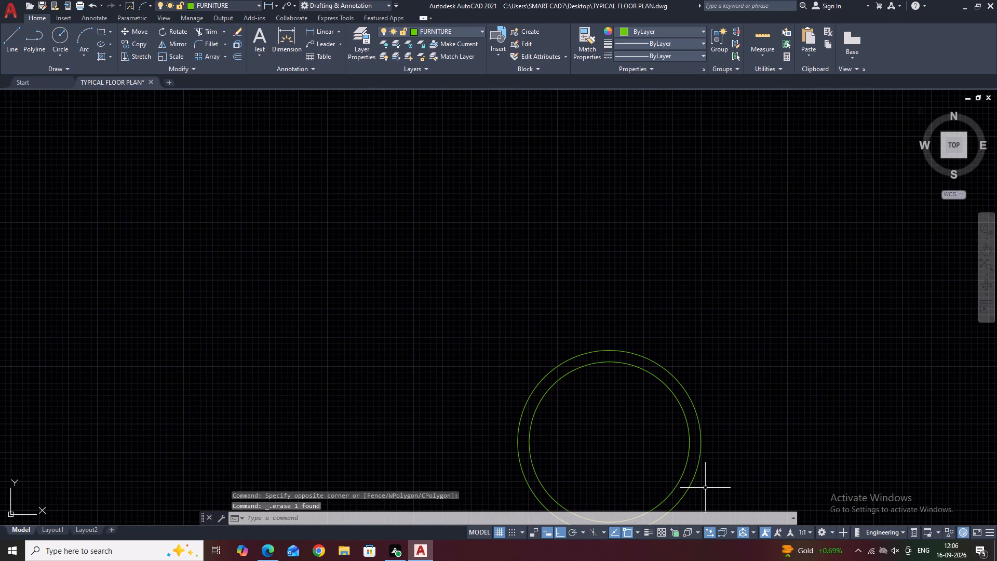
{"action": "key", "text": "a"}
{"action": "key", "text": "space"}
{"action": "middle_click_drag", "start_coordinate": [698, 418], "coordinate": [661, 348]}
{"action": "left_click", "coordinate": [646, 402]}
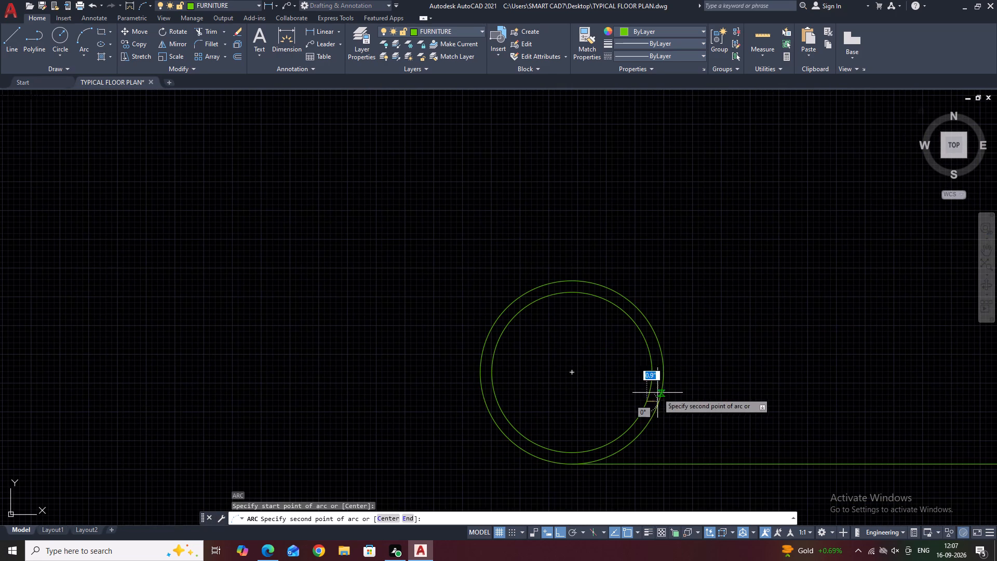
{"action": "left_click", "coordinate": [660, 393]}
{"action": "scroll", "coordinate": [662, 386], "scroll_direction": "up", "scroll_amount": 2}
{"action": "left_click", "coordinate": [668, 410]}
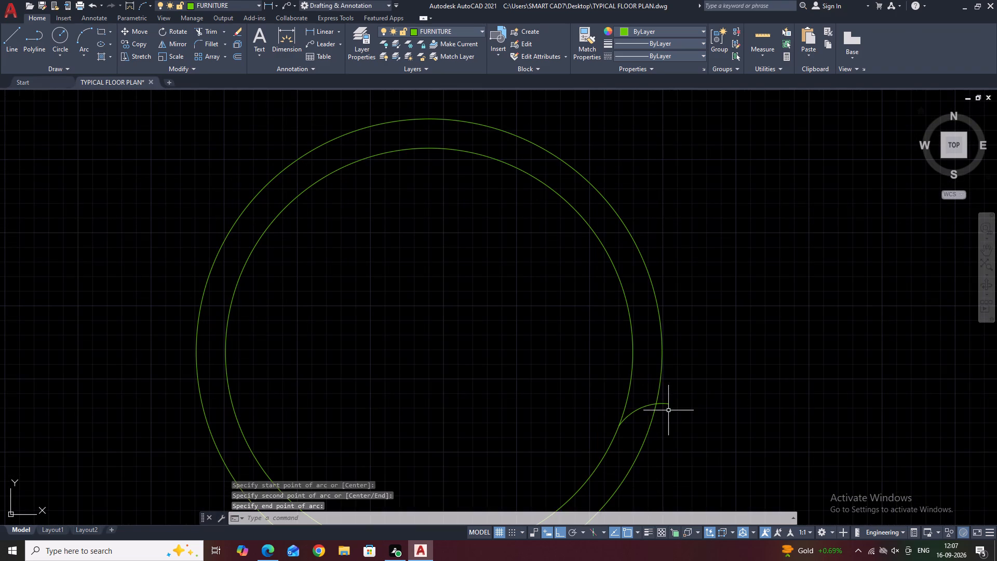
{"action": "middle_click_drag", "start_coordinate": [512, 250], "coordinate": [551, 324]}
{"action": "key", "text": "space"}
{"action": "left_click", "coordinate": [401, 232]}
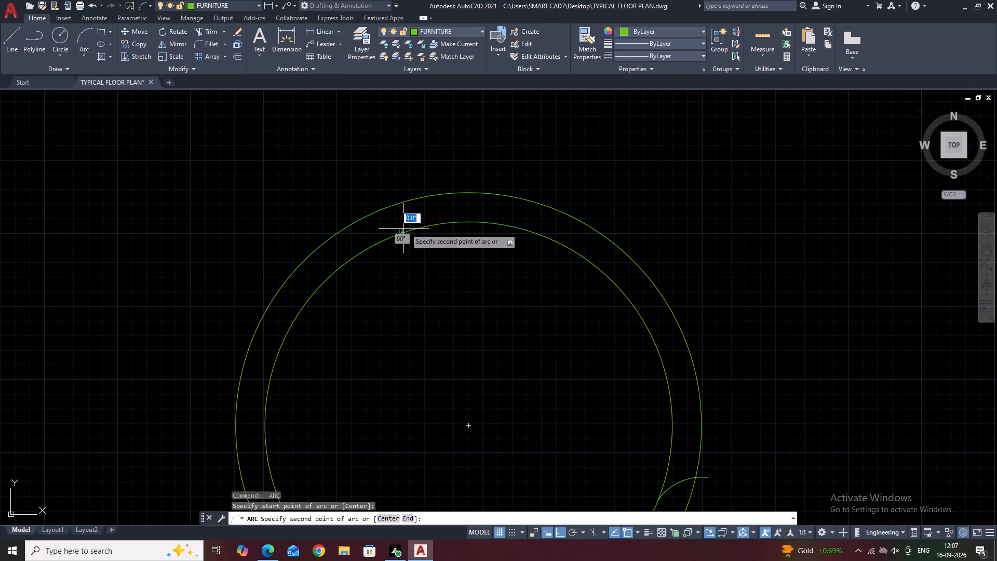
{"action": "left_click", "coordinate": [429, 198]}
{"action": "left_click", "coordinate": [424, 165]}
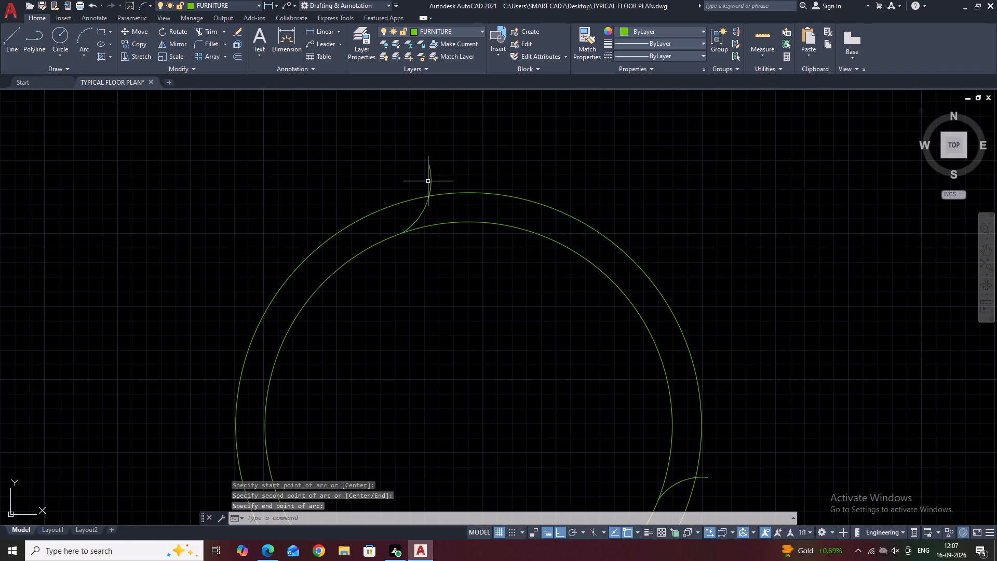
Trim both arc ends that overhang the outer circle, and trim the outer circle's northeast portion between the two arcs.
{"action": "key", "text": "t"}
{"action": "key", "text": "r"}
{"action": "key", "text": "space"}
{"action": "left_click", "coordinate": [429, 178]}
{"action": "scroll", "coordinate": [559, 185], "scroll_direction": "down", "scroll_amount": 4}
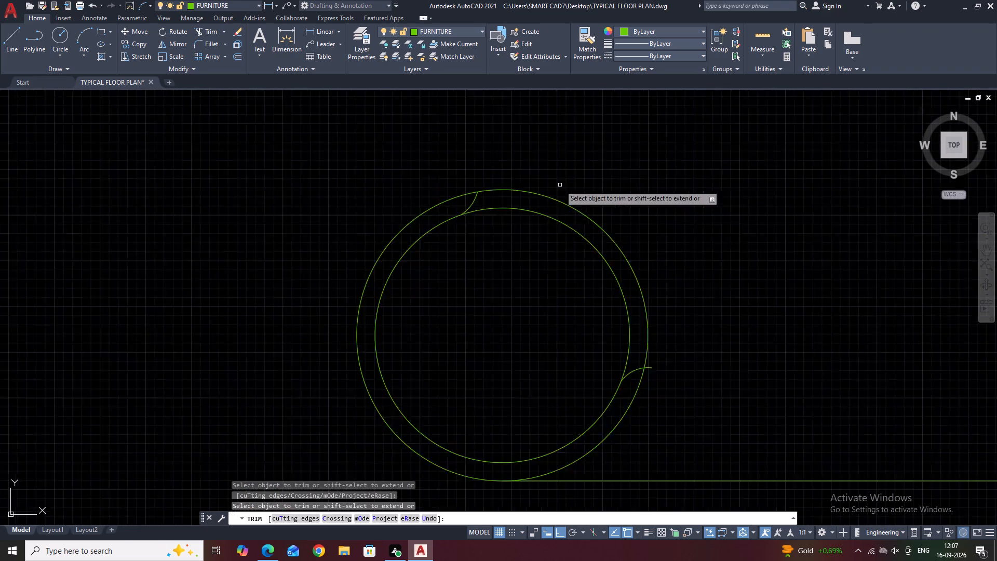
{"action": "scroll", "coordinate": [584, 231], "scroll_direction": "up", "scroll_amount": 3}
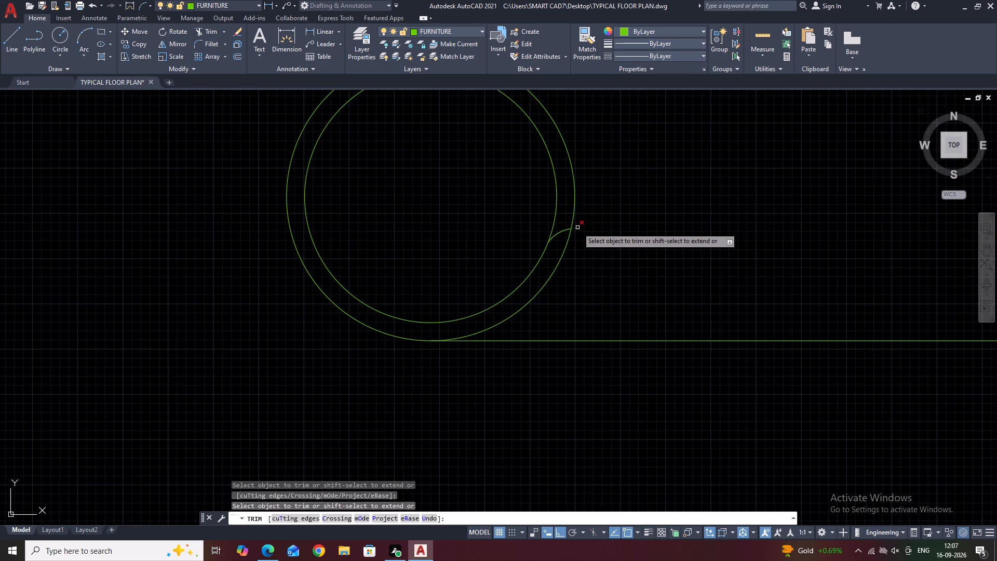
{"action": "left_click", "coordinate": [577, 228]}
{"action": "middle_click_drag", "start_coordinate": [590, 208], "coordinate": [613, 336]}
{"action": "left_click", "coordinate": [584, 259]}
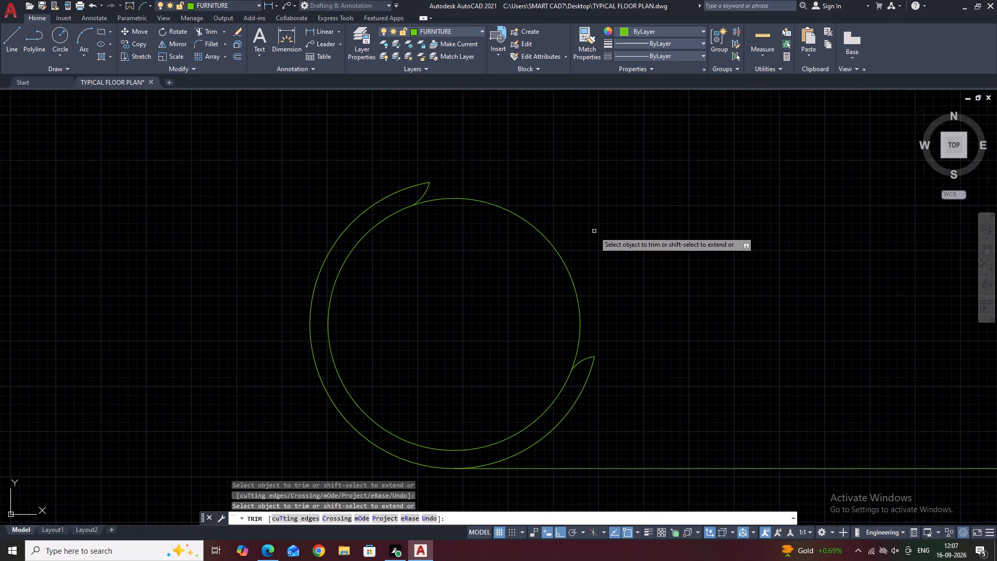
{"action": "key", "text": "Escape"}
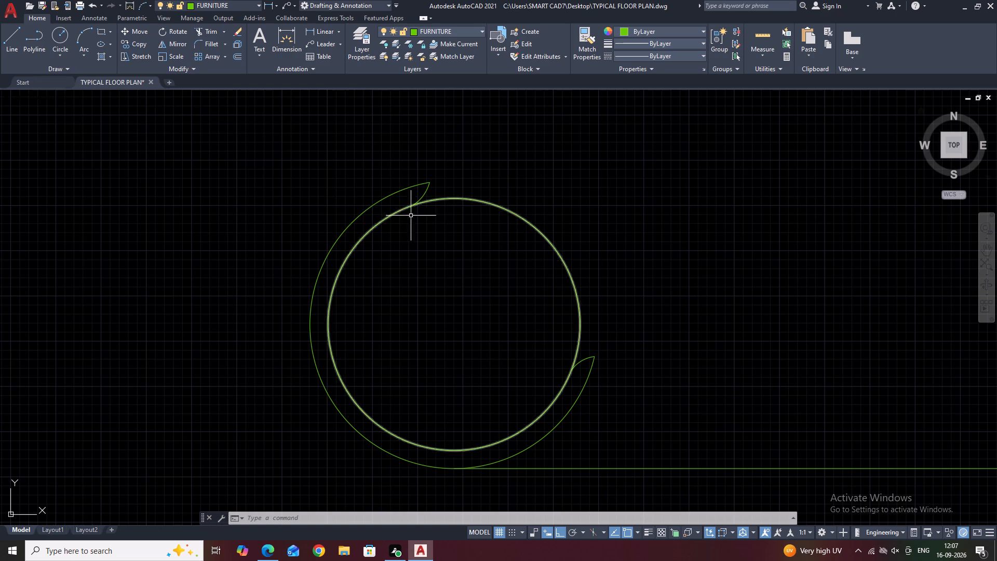
Trim the inner circle's northeast portion between the two short arcs to leave an open crescent-shaped band.
{"action": "middle_click_drag", "start_coordinate": [577, 344], "coordinate": [619, 351]}
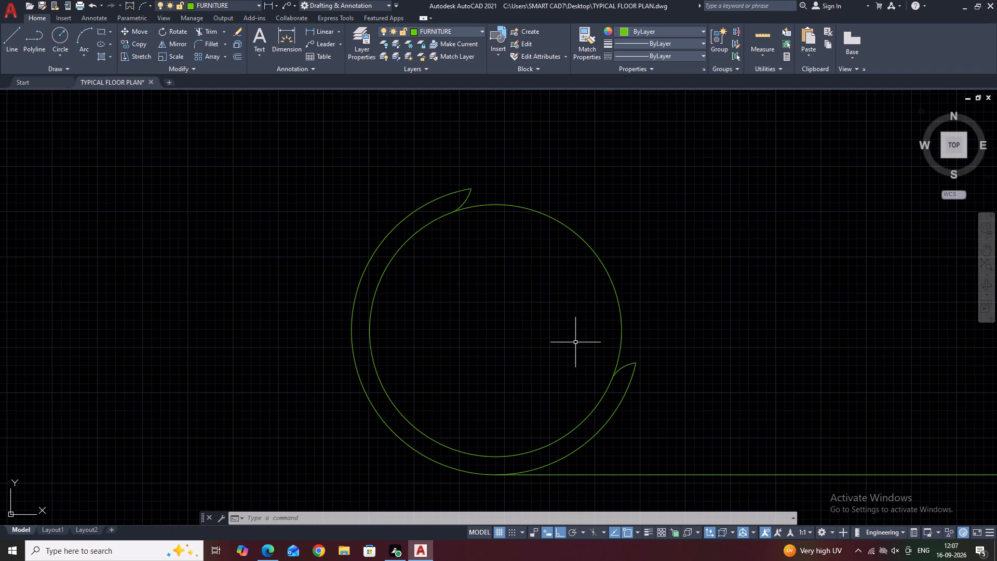
{"action": "middle_click_drag", "start_coordinate": [724, 374], "coordinate": [618, 324]}
{"action": "scroll", "coordinate": [618, 324], "scroll_direction": "down", "scroll_amount": 3}
{"action": "middle_click_drag", "start_coordinate": [605, 219], "coordinate": [631, 298]}
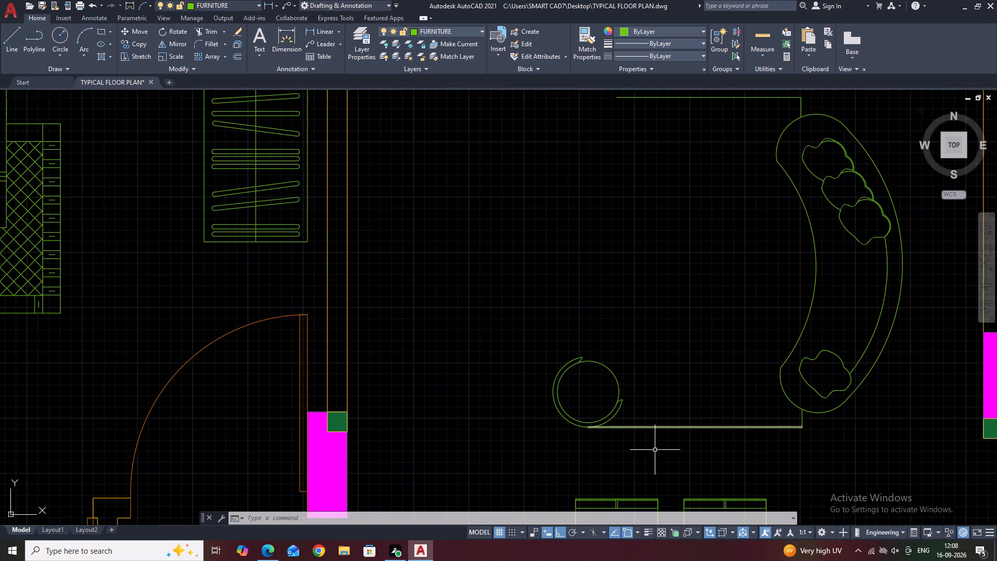
{"action": "middle_click_drag", "start_coordinate": [596, 481], "coordinate": [667, 451]}
{"action": "middle_click_drag", "start_coordinate": [711, 338], "coordinate": [651, 339]}
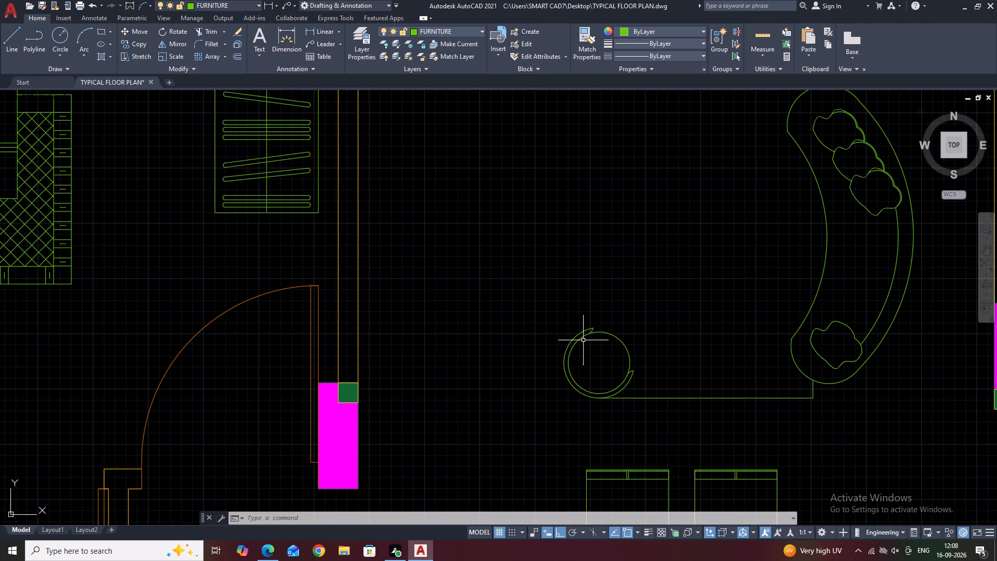
{"action": "scroll", "coordinate": [614, 352], "scroll_direction": "up", "scroll_amount": 2}
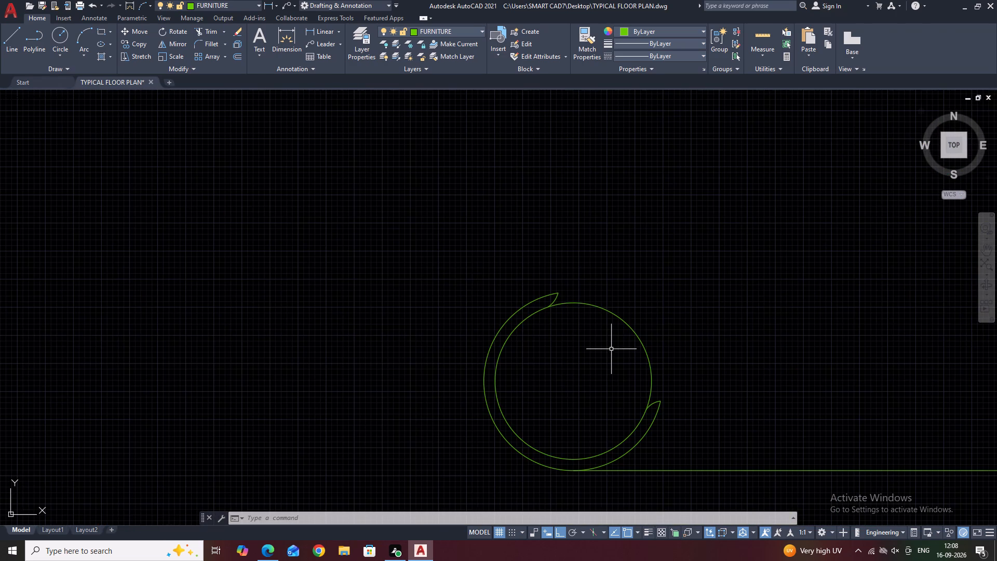
{"action": "key", "text": "t"}
{"action": "key", "text": "r"}
{"action": "key", "text": "space"}
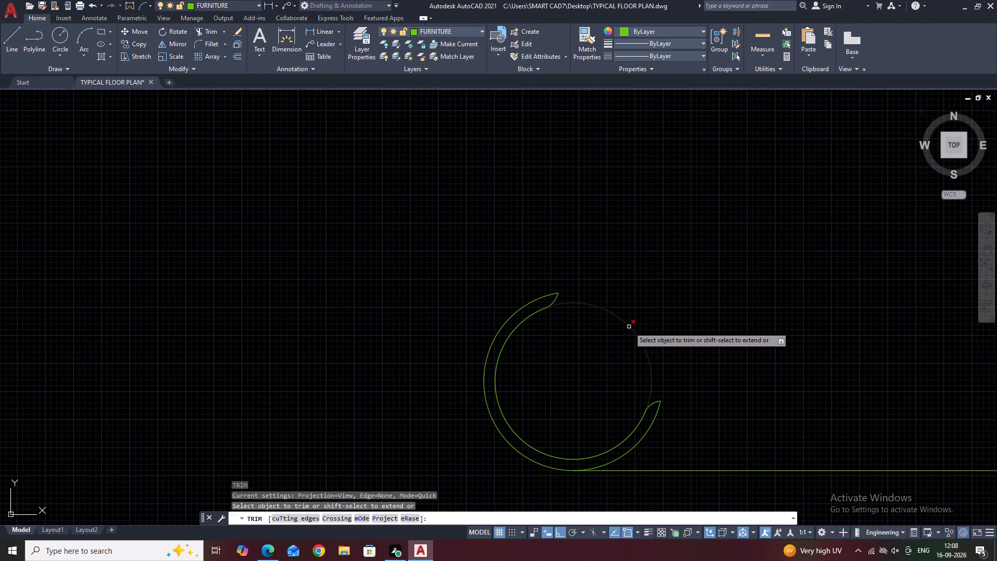
{"action": "left_click", "coordinate": [629, 327]}
{"action": "key", "text": "Escape"}
{"action": "scroll", "coordinate": [630, 429], "scroll_direction": "down", "scroll_amount": 1}
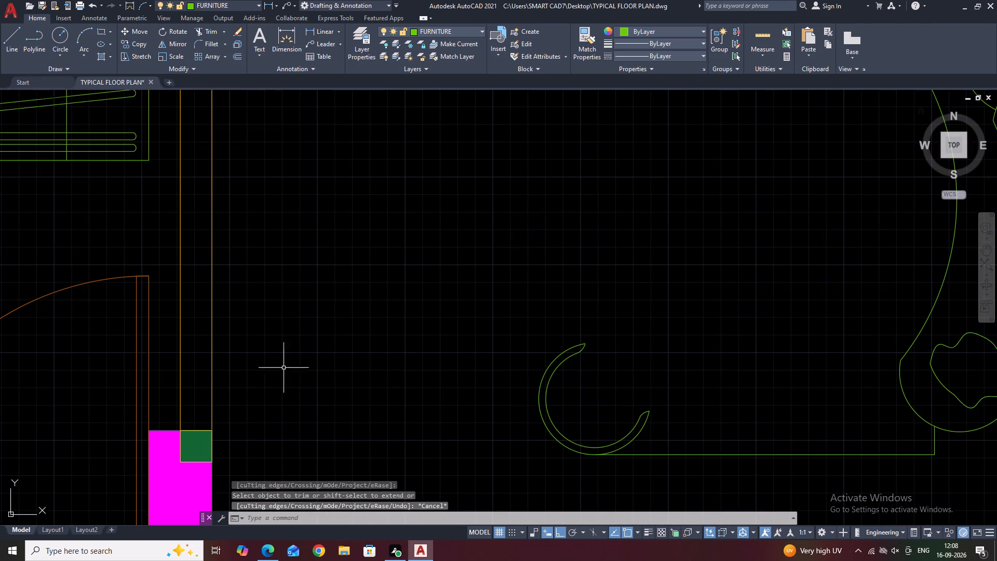
Draw a stepped, wavy spline across the crescent's opening between the inner arc's two ends, turning Ortho off for the free-angle points.
{"action": "middle_click_drag", "start_coordinate": [609, 387], "coordinate": [614, 395]}
{"action": "scroll", "coordinate": [593, 398], "scroll_direction": "up", "scroll_amount": 1}
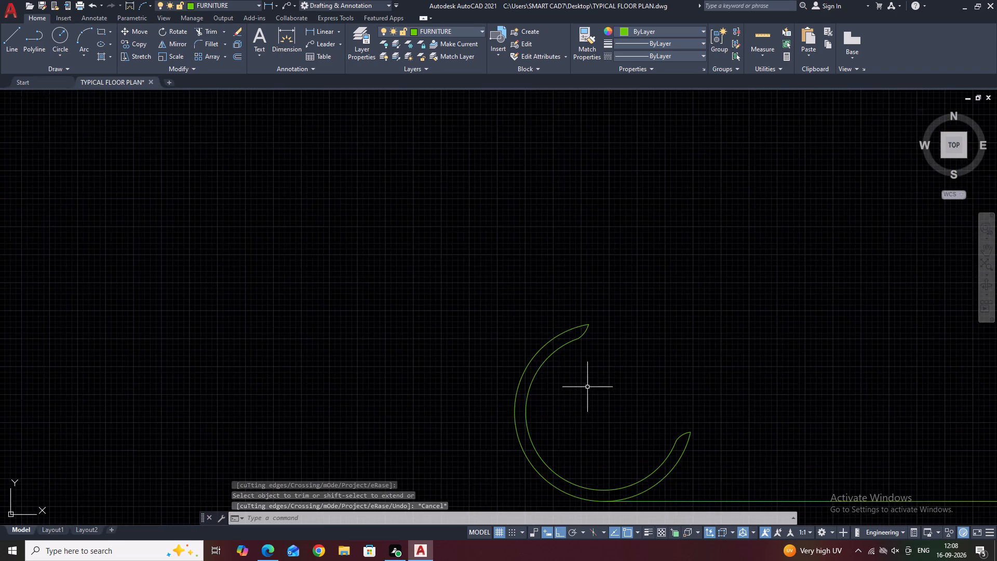
{"action": "scroll", "coordinate": [587, 387], "scroll_direction": "up", "scroll_amount": 1}
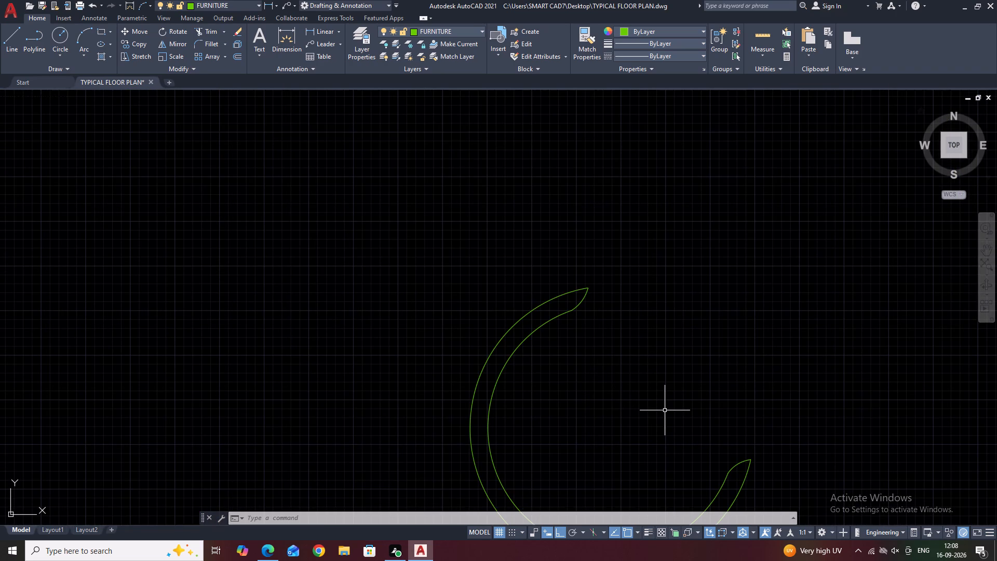
{"action": "key", "text": "s"}
{"action": "key", "text": "p"}
{"action": "key", "text": "l"}
{"action": "key", "text": "space"}
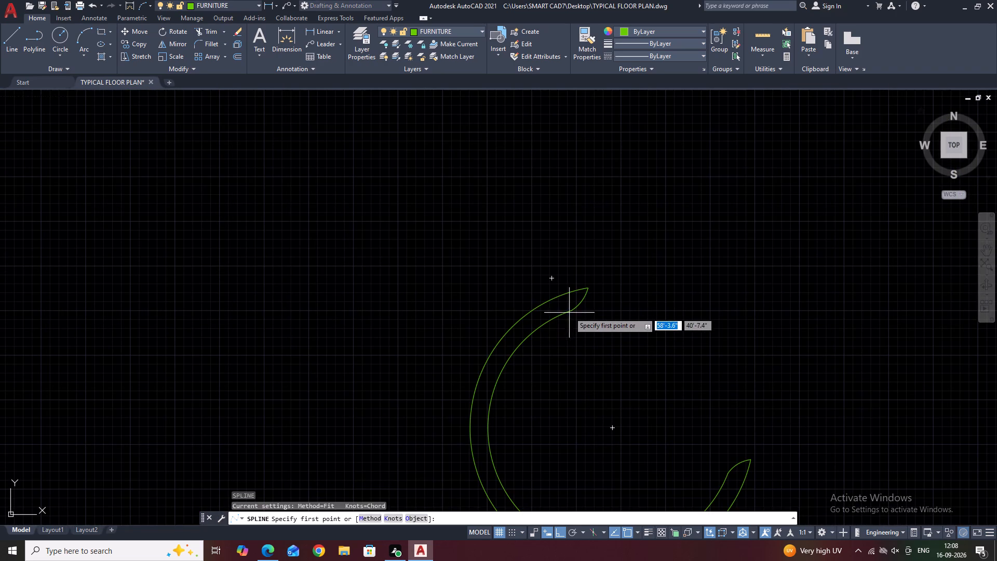
{"action": "left_click", "coordinate": [569, 309]}
{"action": "left_click", "coordinate": [615, 309]}
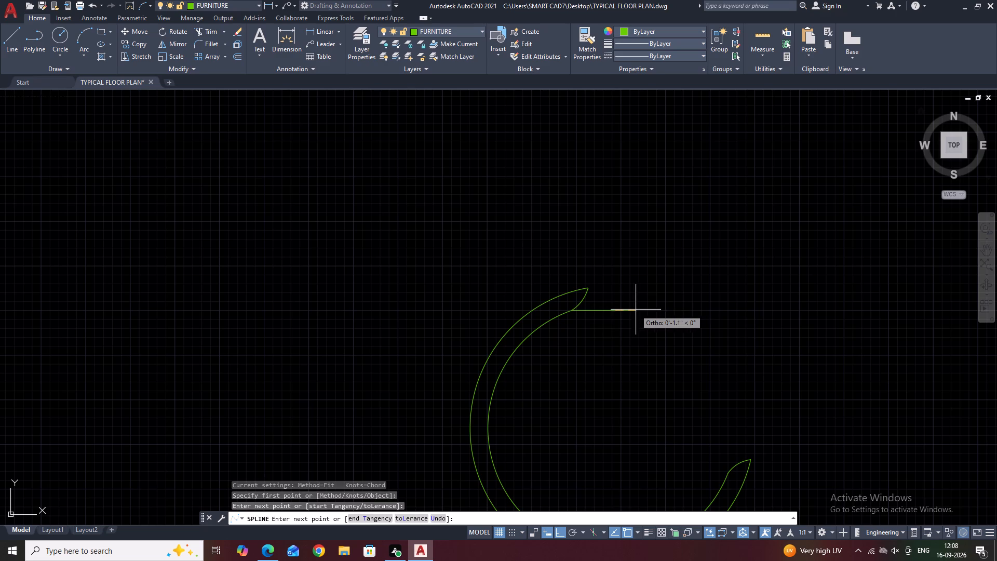
{"action": "left_click", "coordinate": [638, 318]}
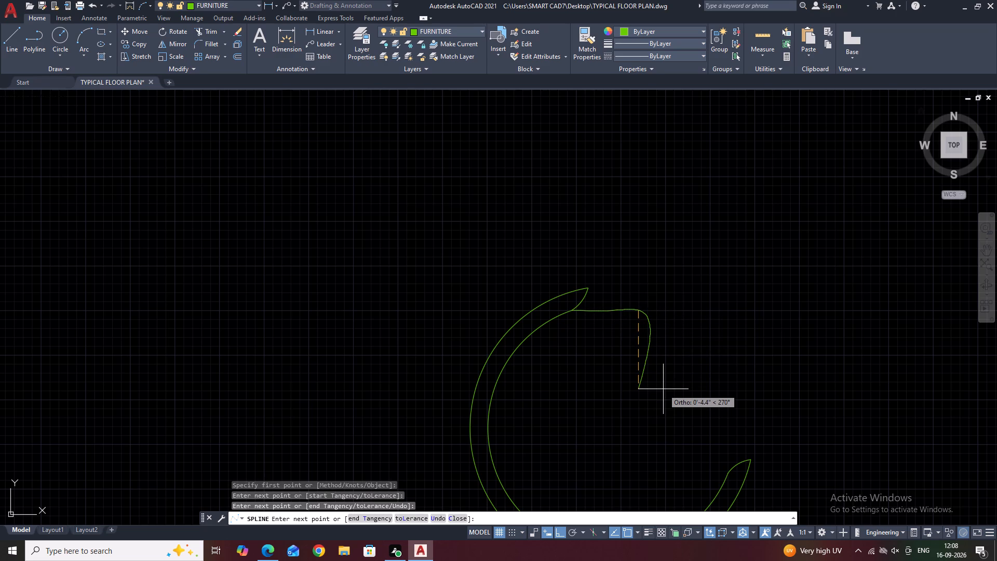
{"action": "key", "text": "F8"}
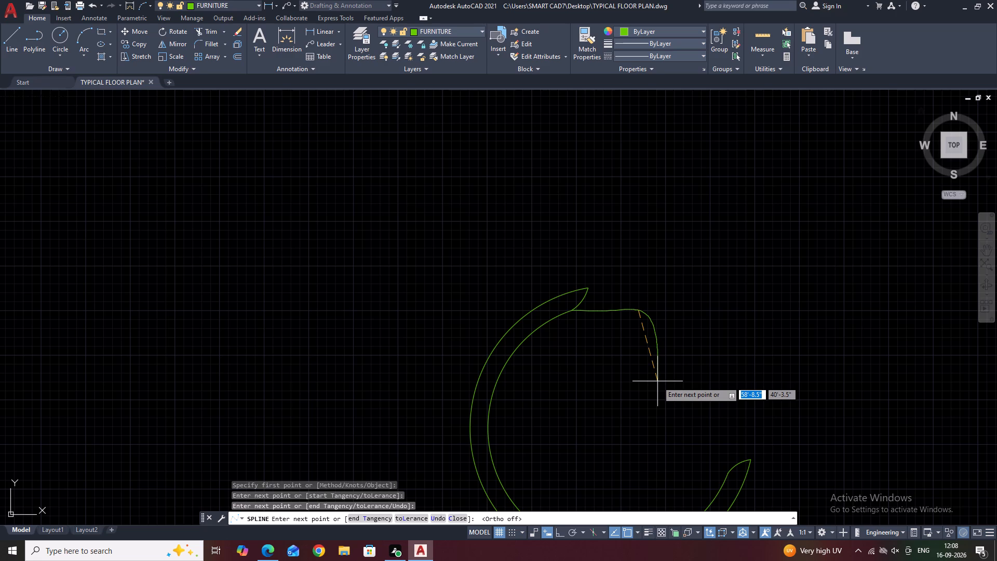
{"action": "left_click", "coordinate": [657, 385]}
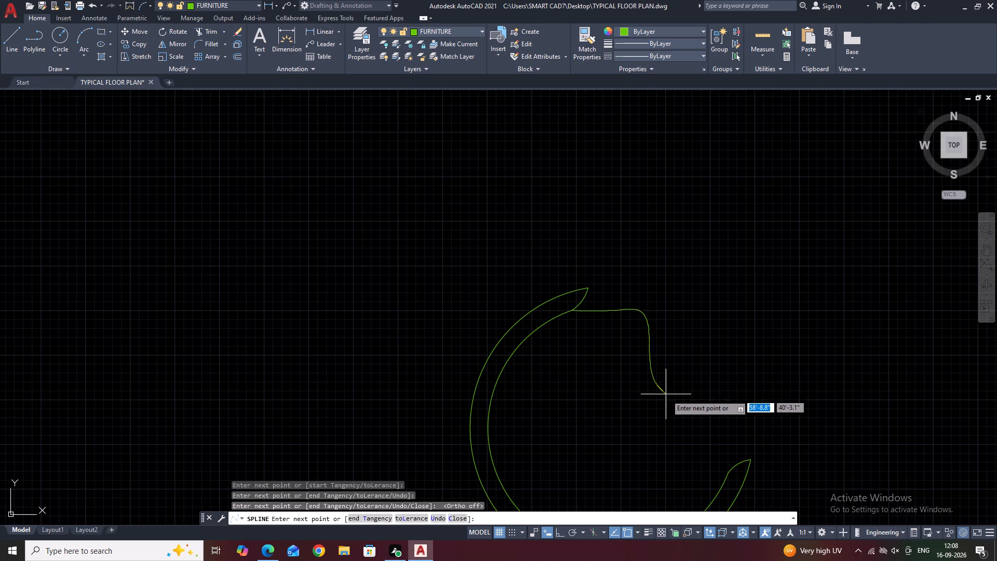
{"action": "left_click", "coordinate": [731, 413]}
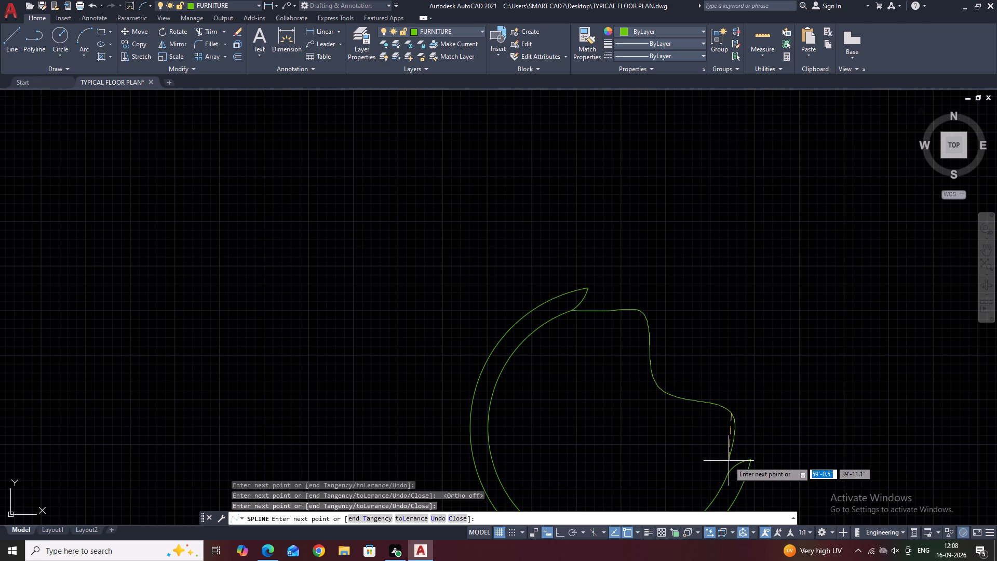
{"action": "left_click", "coordinate": [727, 474]}
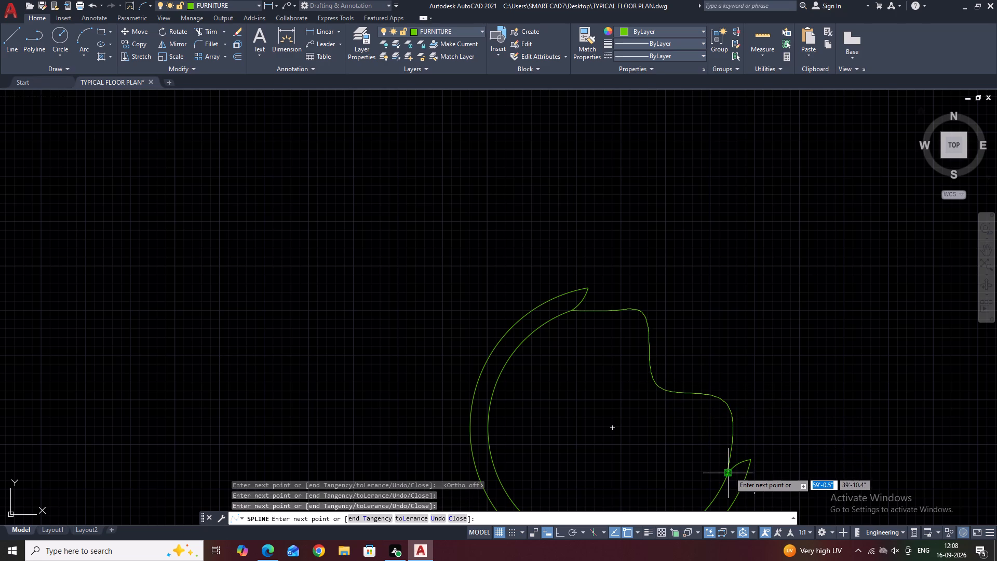
{"action": "key", "text": "Return"}
{"action": "scroll", "coordinate": [792, 269], "scroll_direction": "down", "scroll_amount": 2}
{"action": "middle_click_drag", "start_coordinate": [833, 316], "coordinate": [767, 320]}
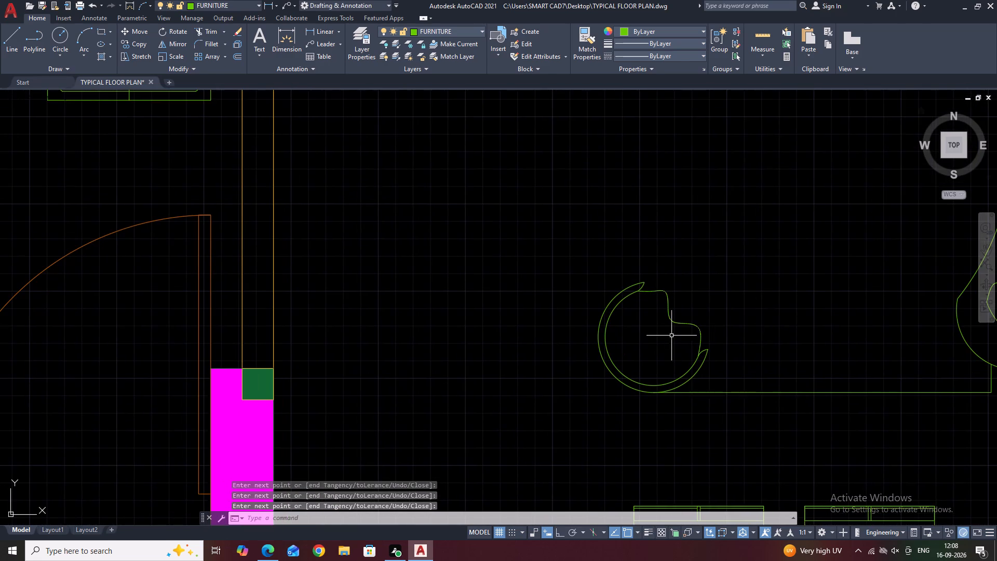
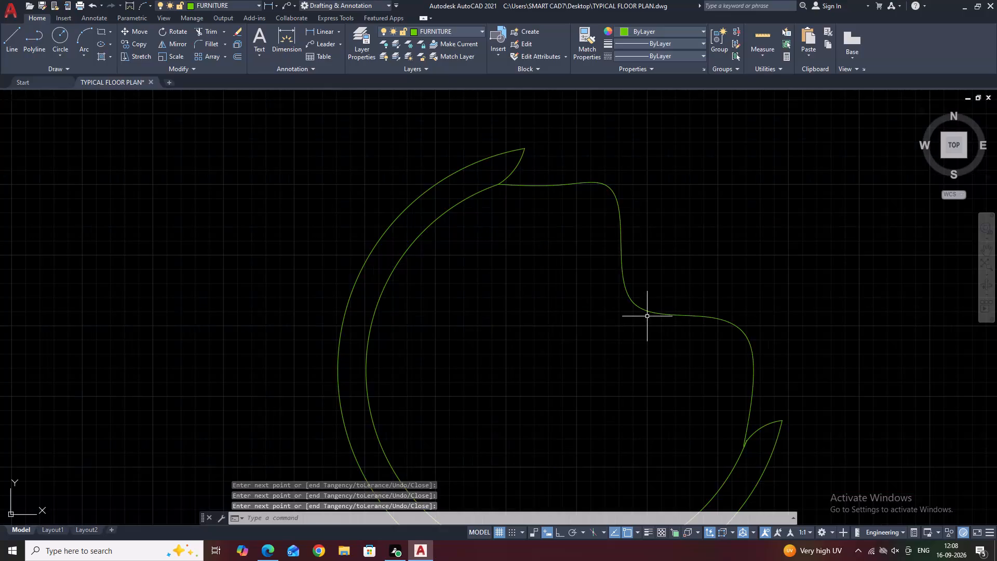
Reshape the wavy spline by stretching its lower-east fit point slightly inward, and try to stretch its upper corner fit point.
{"action": "middle_click_drag", "start_coordinate": [647, 316], "coordinate": [637, 346]}
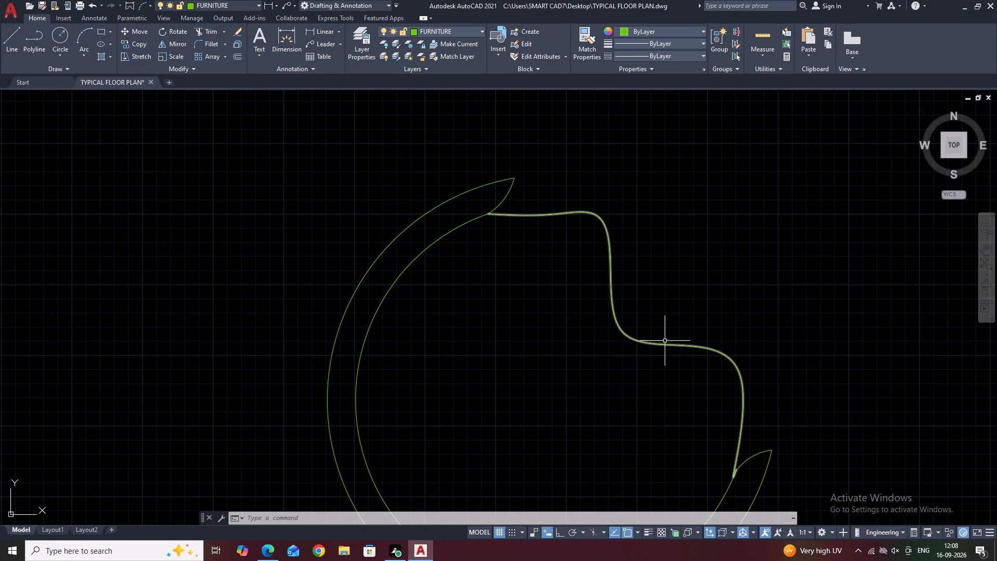
{"action": "left_click", "coordinate": [794, 351]}
{"action": "left_click_drag", "start_coordinate": [729, 383], "coordinate": [720, 389]}
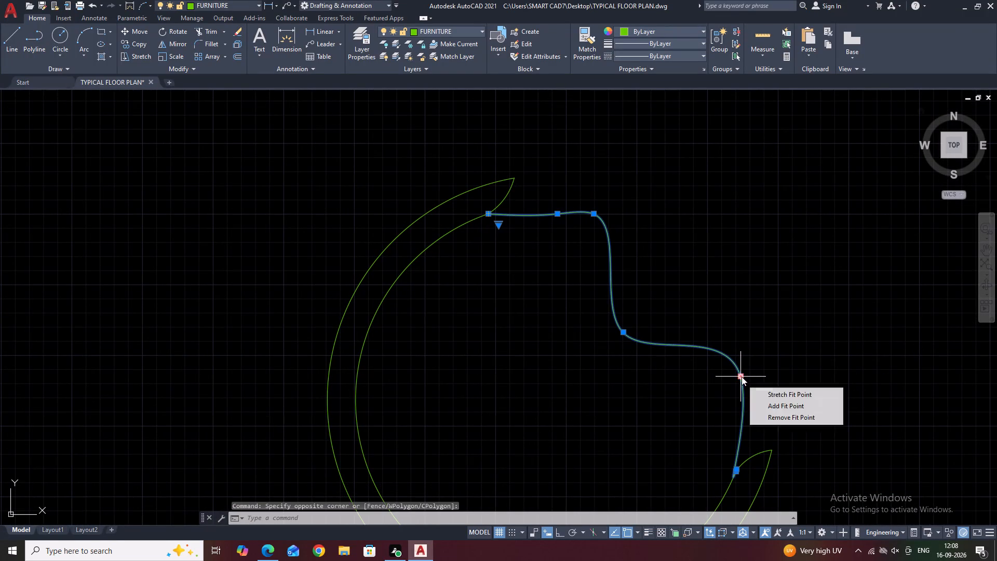
{"action": "left_click", "coordinate": [742, 377]}
{"action": "left_click", "coordinate": [732, 384]}
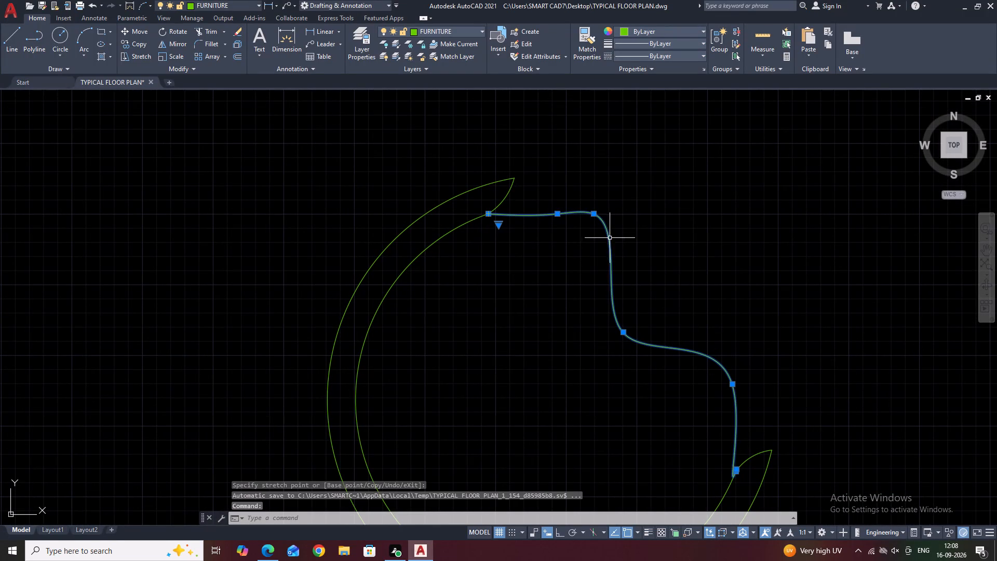
{"action": "left_click", "coordinate": [595, 212]}
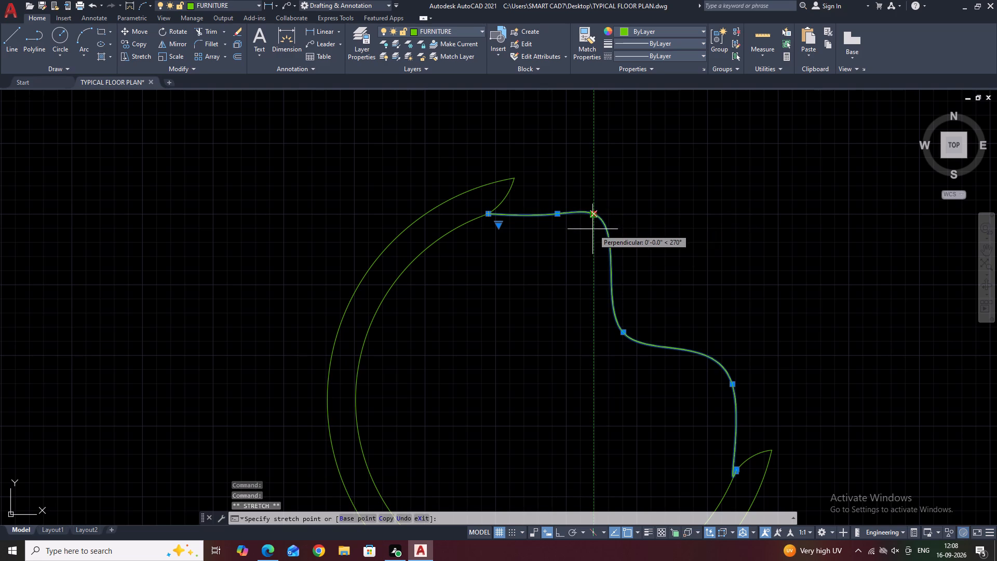
{"action": "left_click", "coordinate": [588, 234]}
{"action": "key", "text": "Escape"}
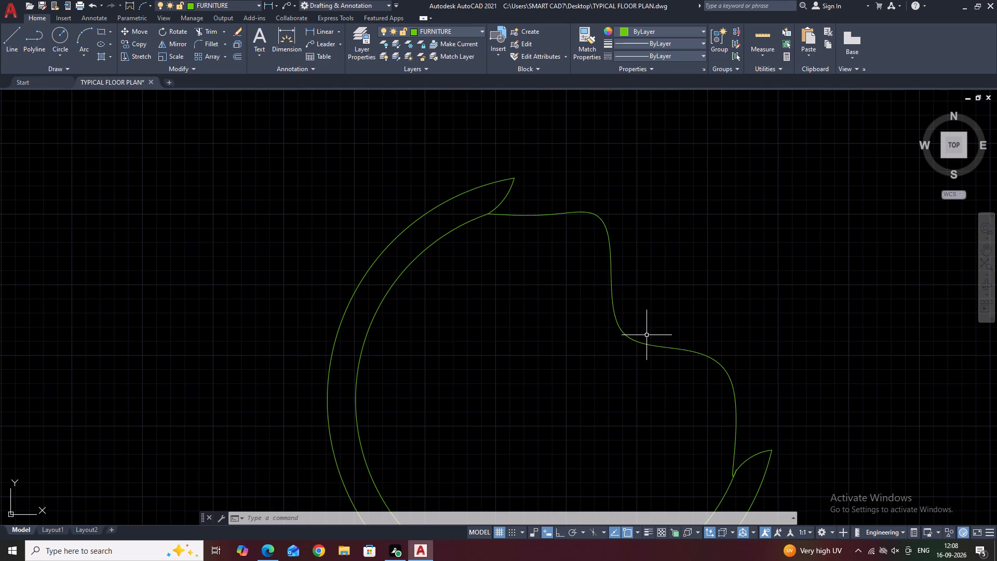
Draw a shallow upward-bowed three-point arc across the lower part of the inner circle, running slightly past its southeast side.
{"action": "scroll", "coordinate": [614, 244], "scroll_direction": "down", "scroll_amount": 5}
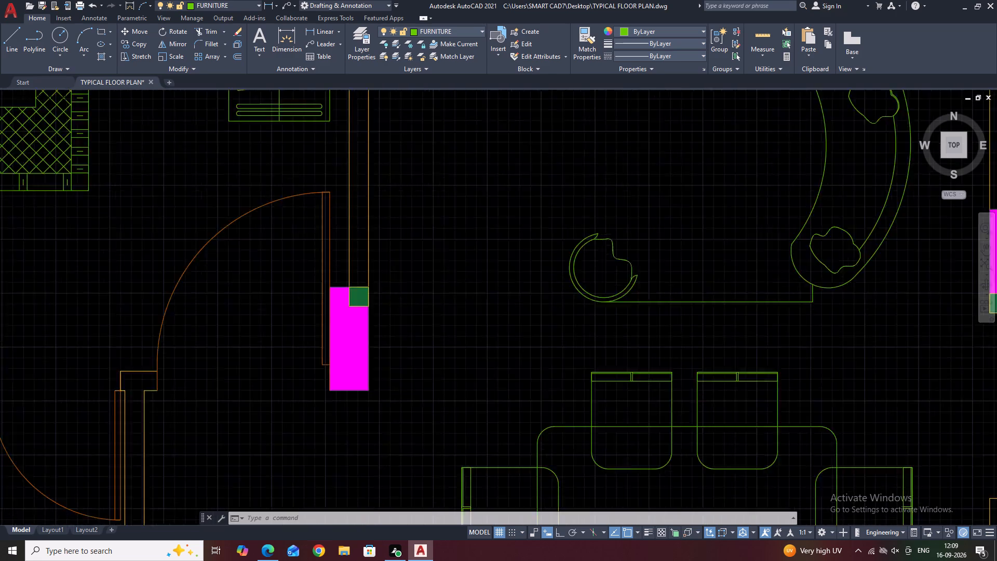
{"action": "scroll", "coordinate": [605, 283], "scroll_direction": "up", "scroll_amount": 2}
{"action": "middle_click_drag", "start_coordinate": [587, 243], "coordinate": [595, 304]}
{"action": "scroll", "coordinate": [593, 307], "scroll_direction": "up", "scroll_amount": 2}
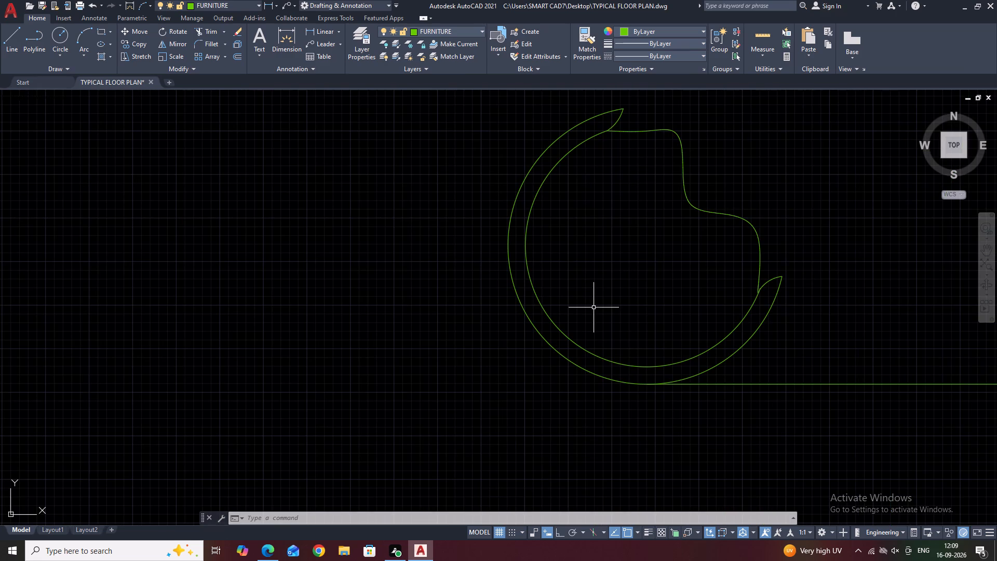
{"action": "key", "text": "a"}
{"action": "key", "text": "space"}
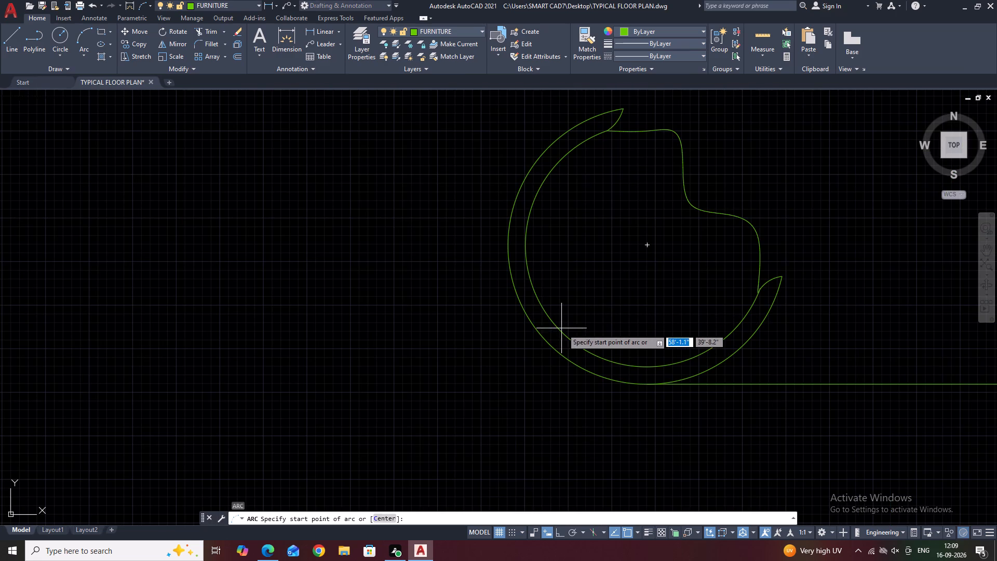
{"action": "left_click", "coordinate": [559, 330]}
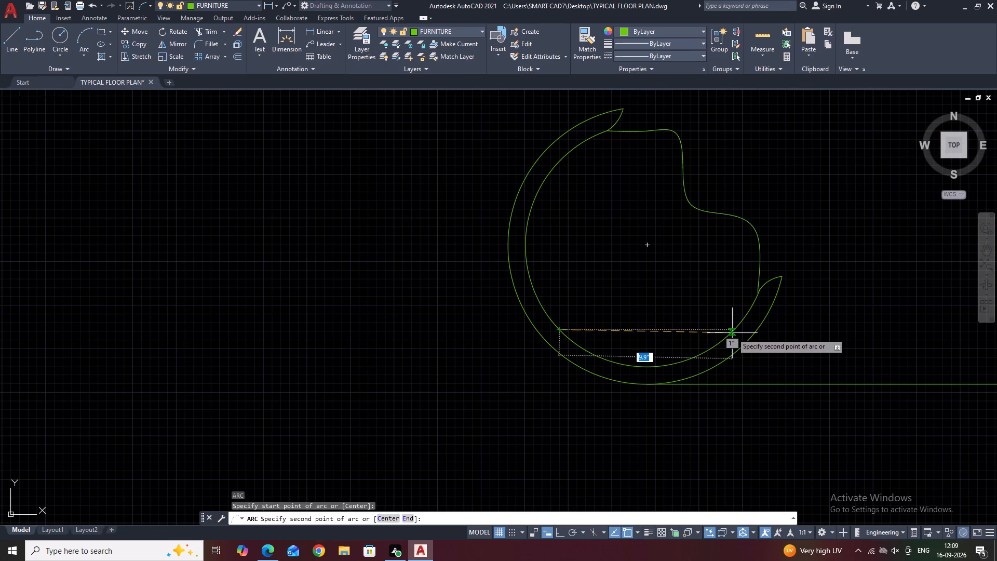
{"action": "left_click", "coordinate": [733, 333]}
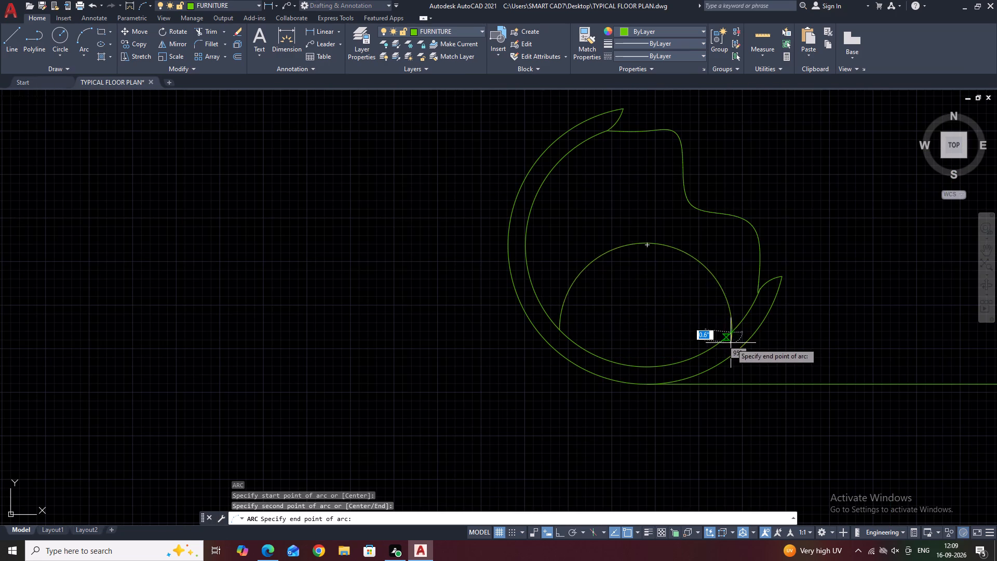
{"action": "left_click", "coordinate": [746, 337]}
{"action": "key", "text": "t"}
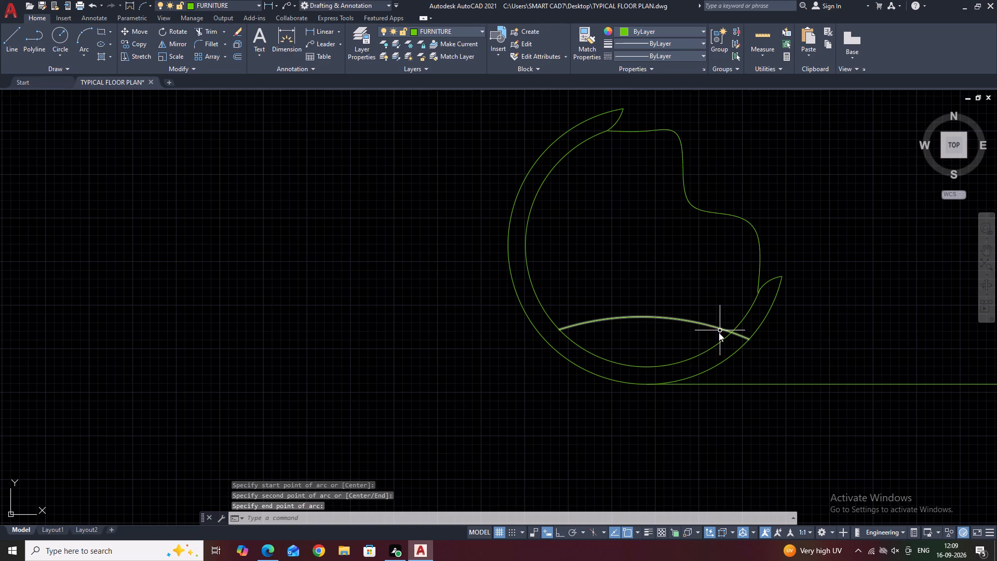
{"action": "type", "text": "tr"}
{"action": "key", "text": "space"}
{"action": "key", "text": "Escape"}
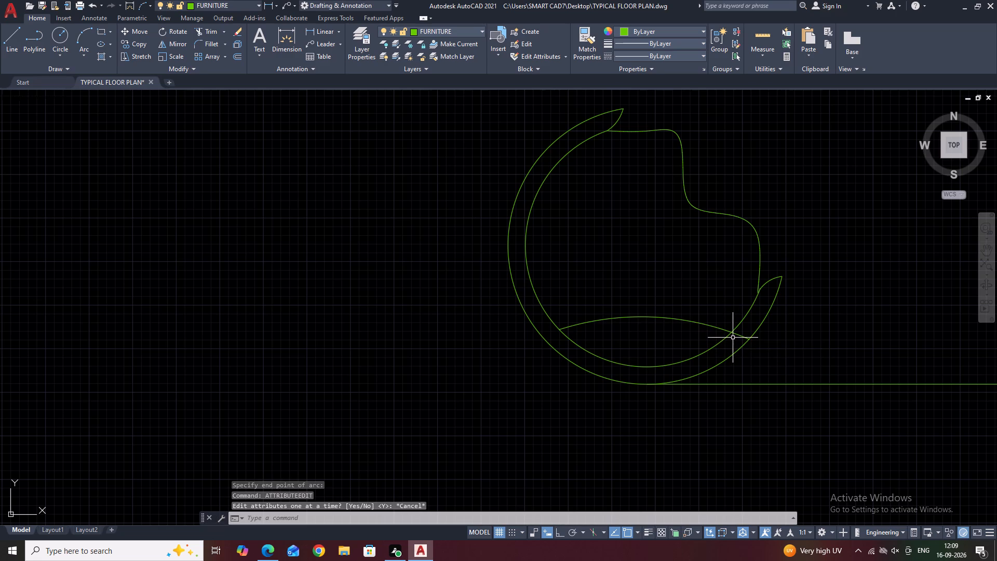
Trim the new arc's east end where it overhangs the inner circle.
{"action": "key", "text": "t"}
{"action": "key", "text": "r"}
{"action": "key", "text": "space"}
{"action": "left_click", "coordinate": [742, 335]}
{"action": "key", "text": "Escape"}
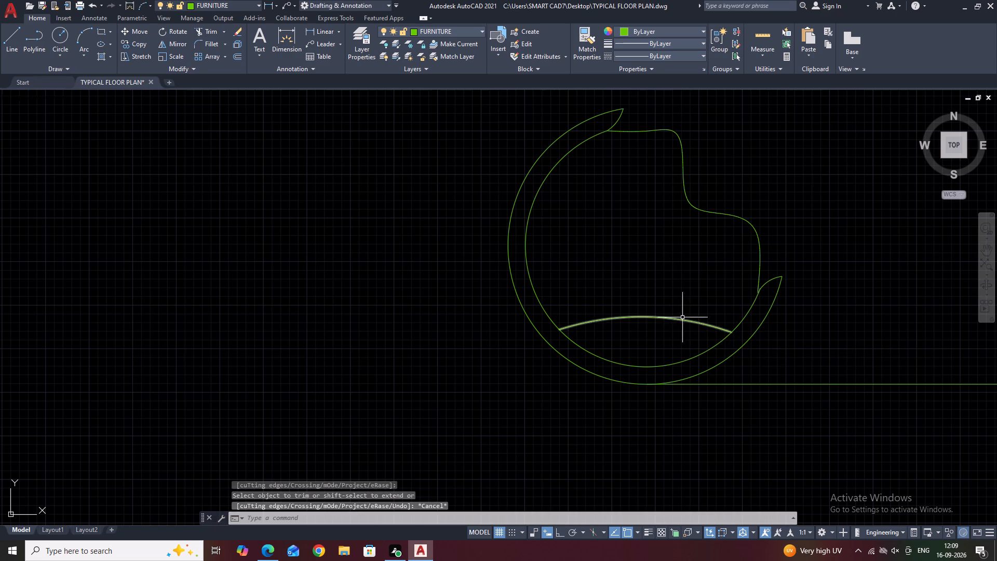
Mirror the lower arc about a diagonal line from its west end toward the northeast, keeping the original.
{"action": "left_click", "coordinate": [677, 320]}
{"action": "key", "text": "m"}
{"action": "key", "text": "i"}
{"action": "key", "text": "space"}
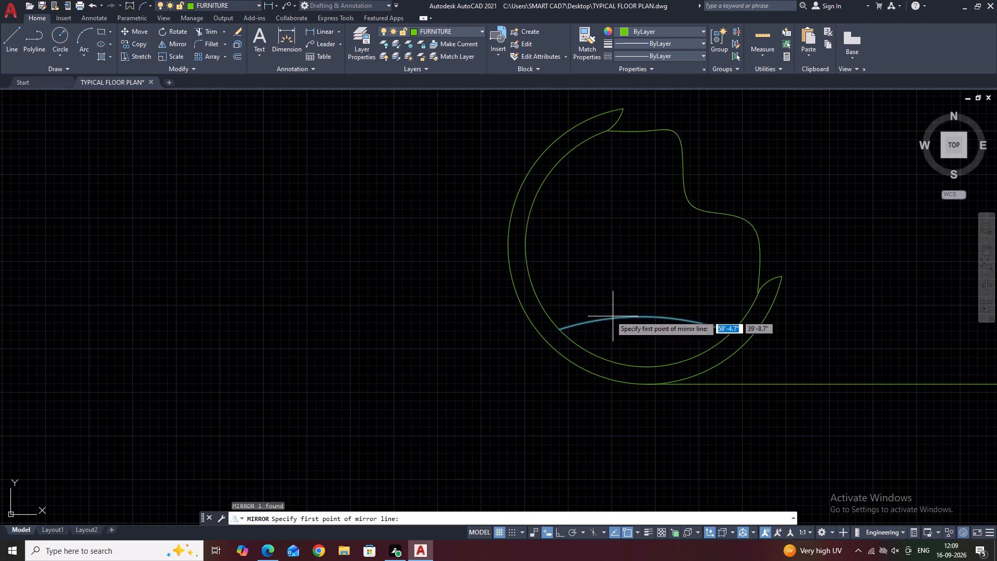
{"action": "left_click", "coordinate": [560, 329]}
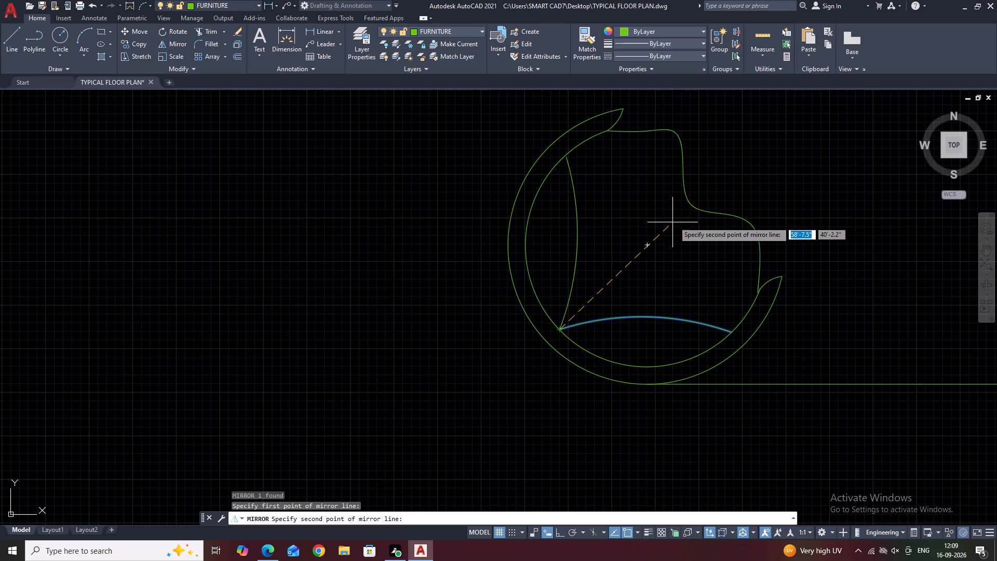
{"action": "left_click", "coordinate": [688, 204]}
{"action": "left_click_drag", "start_coordinate": [708, 243], "coordinate": [688, 204]}
Stretch the mirrored arc's upper end so that it lands on the inner circle.
{"action": "middle_click_drag", "start_coordinate": [568, 191], "coordinate": [587, 258]}
{"action": "scroll", "coordinate": [574, 243], "scroll_direction": "up", "scroll_amount": 2}
{"action": "left_click", "coordinate": [607, 223]}
{"action": "left_click", "coordinate": [598, 233]}
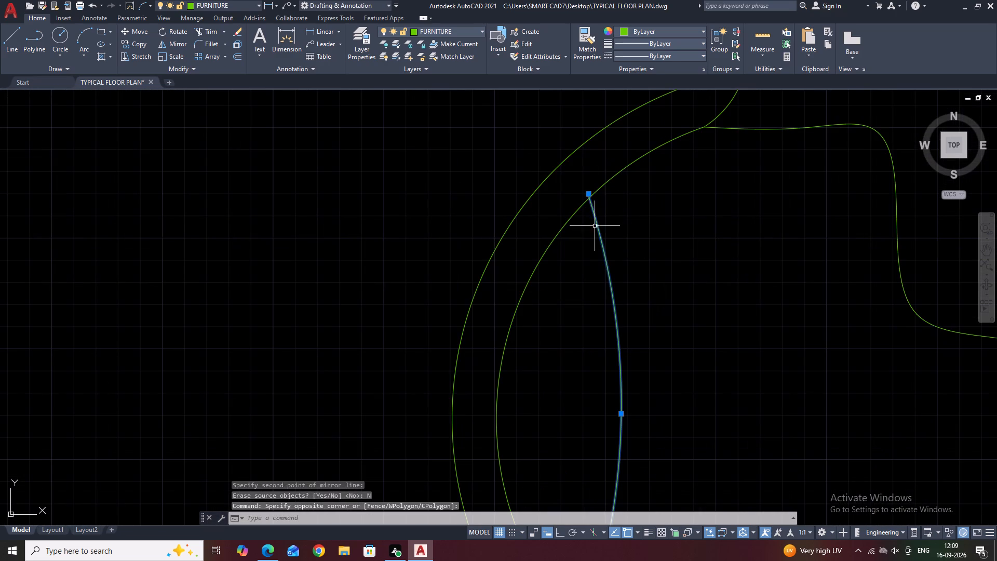
{"action": "scroll", "coordinate": [586, 188], "scroll_direction": "up", "scroll_amount": 3}
{"action": "left_click", "coordinate": [592, 215]}
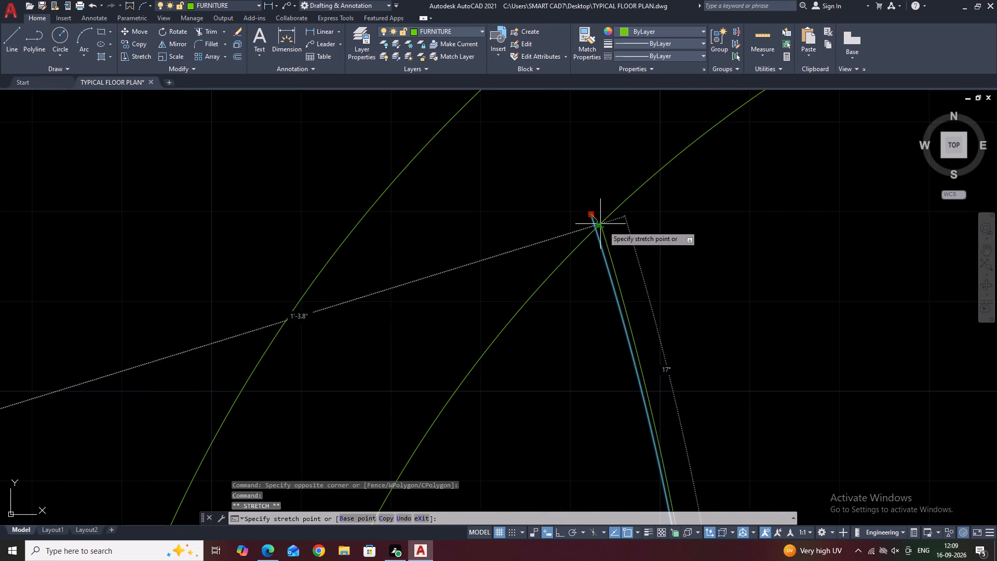
{"action": "left_click", "coordinate": [601, 224]}
{"action": "scroll", "coordinate": [640, 222], "scroll_direction": "down", "scroll_amount": 6}
{"action": "key", "text": "Escape"}
Stretch the shared southwest corner of the lower arc and the mirrored arc together onto the inner circle.
{"action": "scroll", "coordinate": [648, 335], "scroll_direction": "up", "scroll_amount": 1}
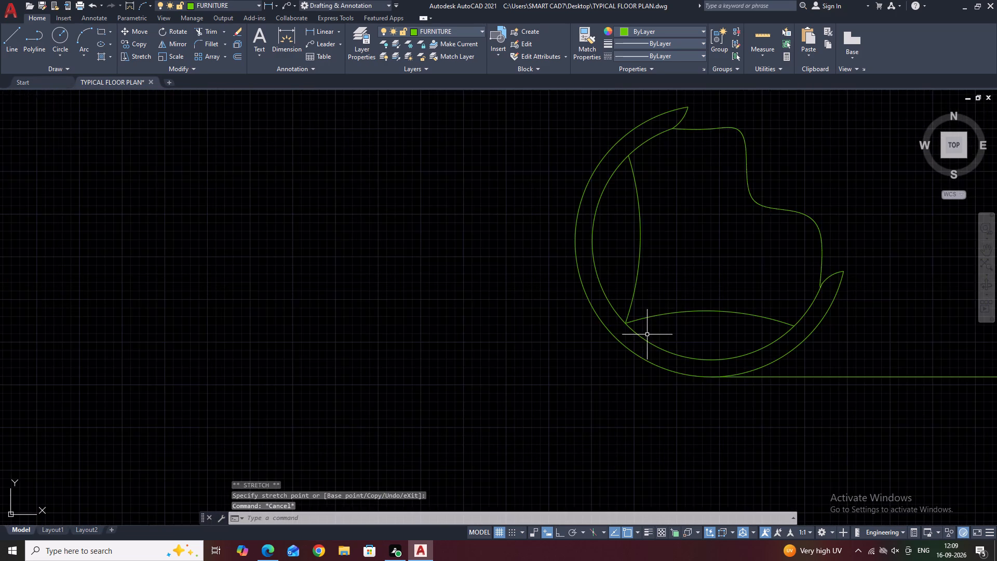
{"action": "middle_click", "coordinate": [649, 332]}
{"action": "scroll", "coordinate": [649, 332], "scroll_direction": "up", "scroll_amount": 1}
{"action": "left_click", "coordinate": [654, 330]}
{"action": "left_click", "coordinate": [613, 282]}
{"action": "scroll", "coordinate": [609, 310], "scroll_direction": "up", "scroll_amount": 1}
{"action": "key", "text": "Escape"}
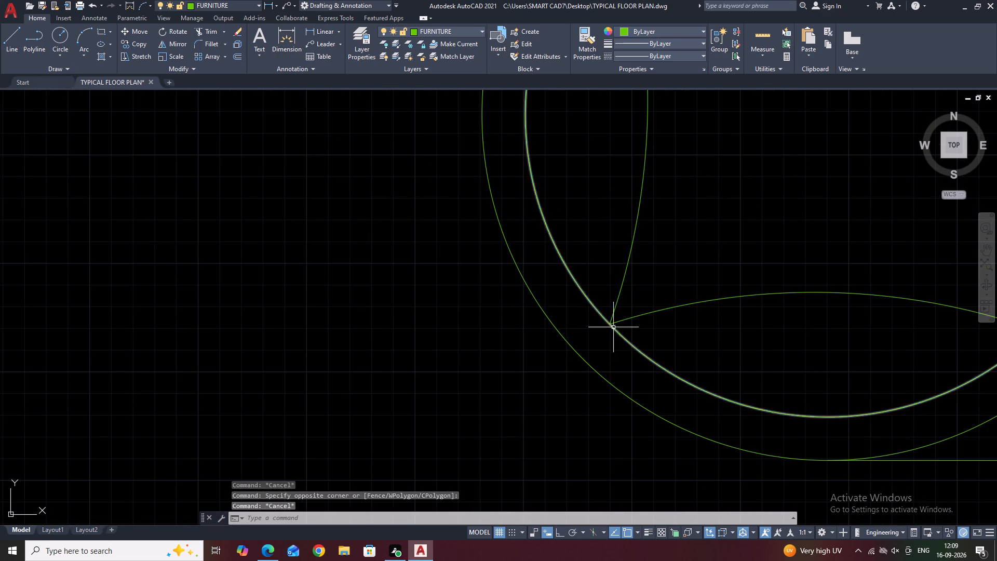
{"action": "left_click_drag", "start_coordinate": [661, 338], "coordinate": [662, 318]}
{"action": "left_click", "coordinate": [625, 251]}
{"action": "left_click", "coordinate": [611, 325]}
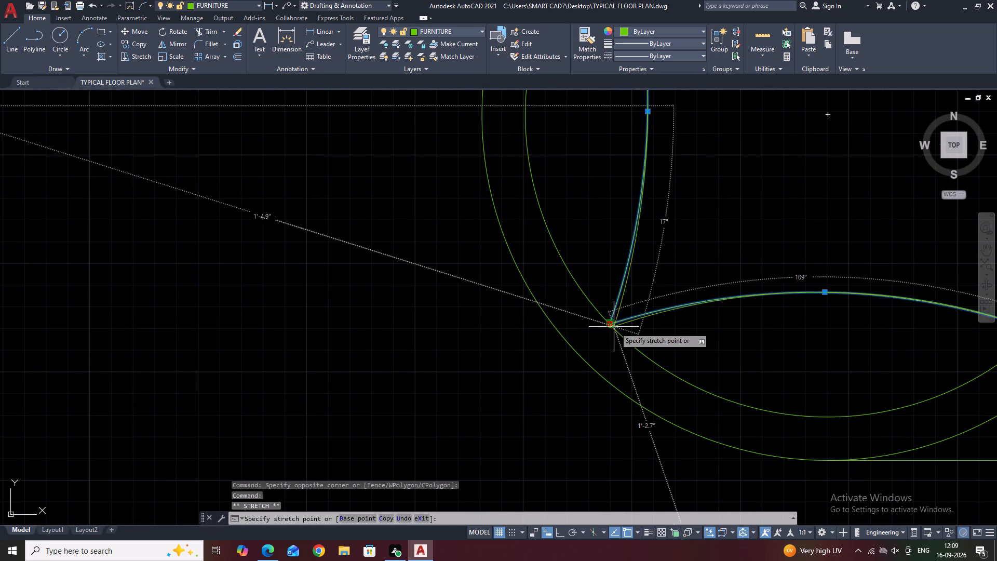
{"action": "left_click", "coordinate": [616, 336]}
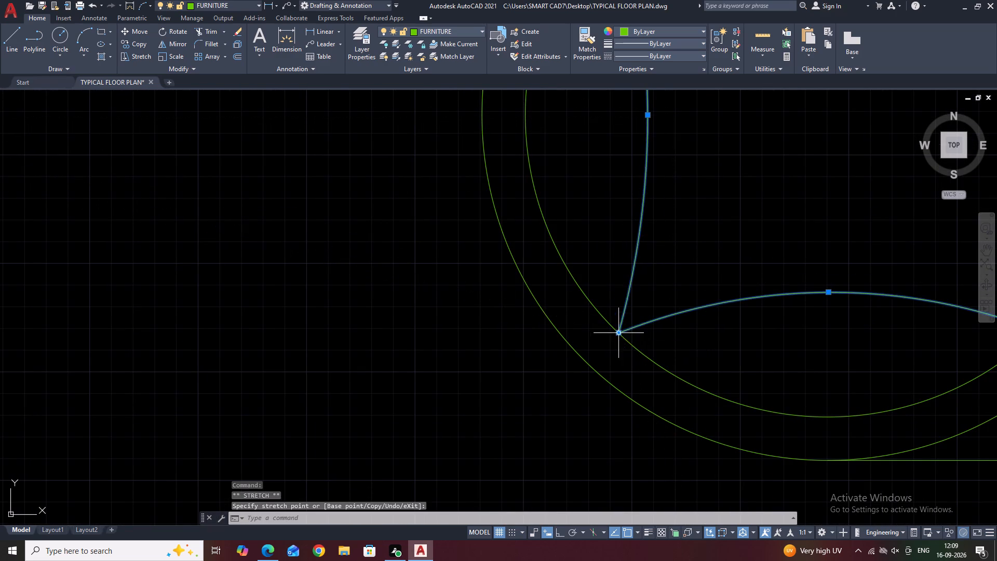
{"action": "scroll", "coordinate": [652, 281], "scroll_direction": "down", "scroll_amount": 2}
{"action": "key", "text": "Escape"}
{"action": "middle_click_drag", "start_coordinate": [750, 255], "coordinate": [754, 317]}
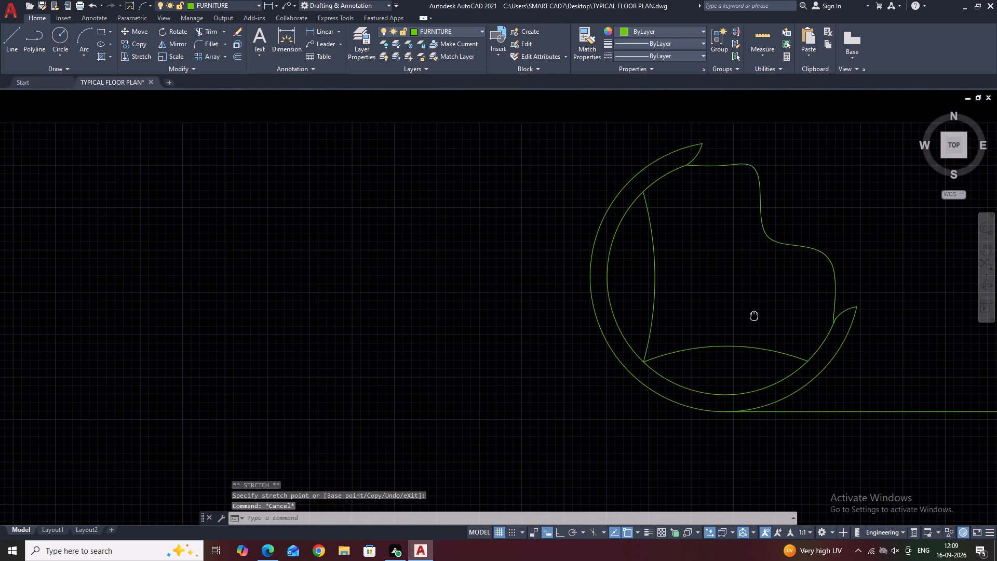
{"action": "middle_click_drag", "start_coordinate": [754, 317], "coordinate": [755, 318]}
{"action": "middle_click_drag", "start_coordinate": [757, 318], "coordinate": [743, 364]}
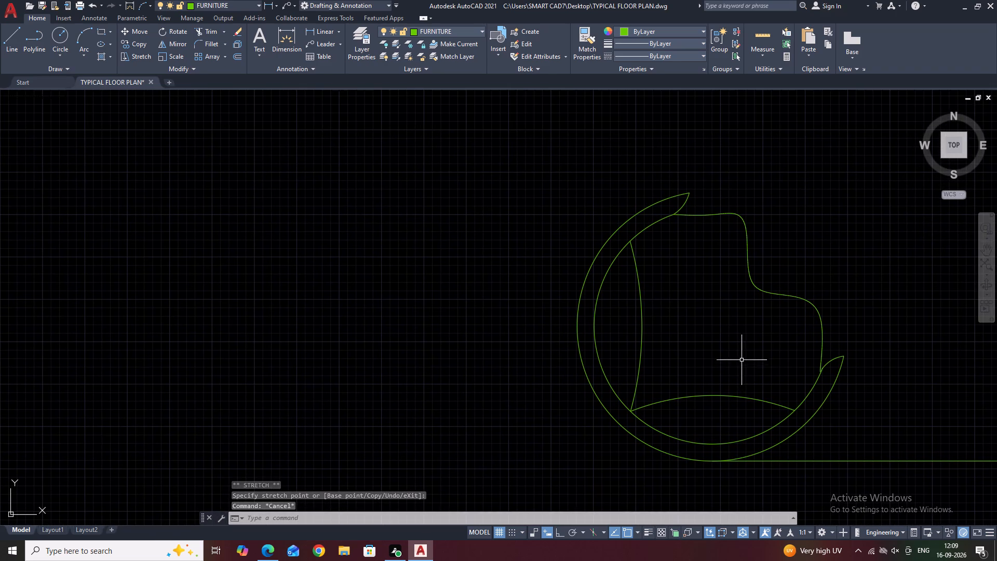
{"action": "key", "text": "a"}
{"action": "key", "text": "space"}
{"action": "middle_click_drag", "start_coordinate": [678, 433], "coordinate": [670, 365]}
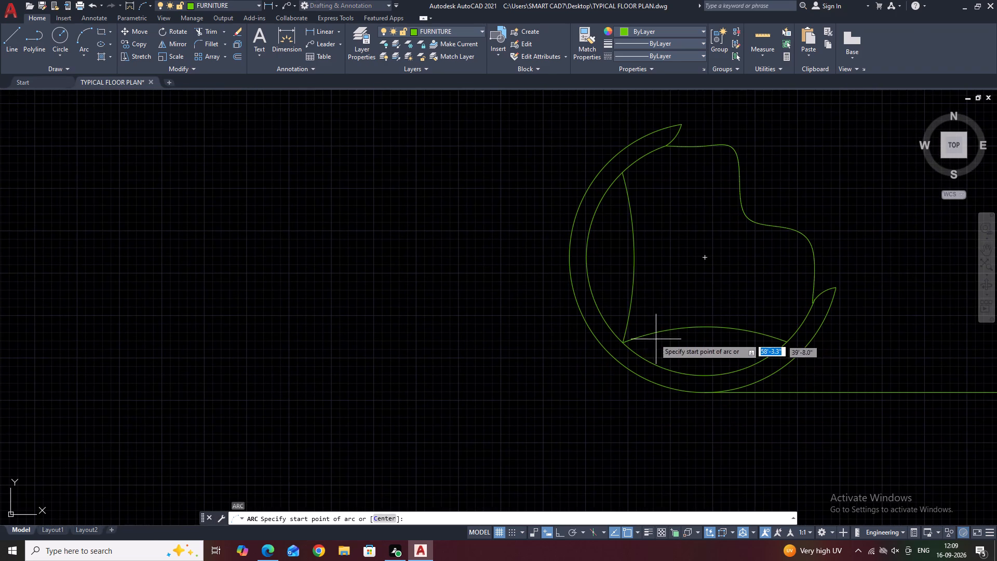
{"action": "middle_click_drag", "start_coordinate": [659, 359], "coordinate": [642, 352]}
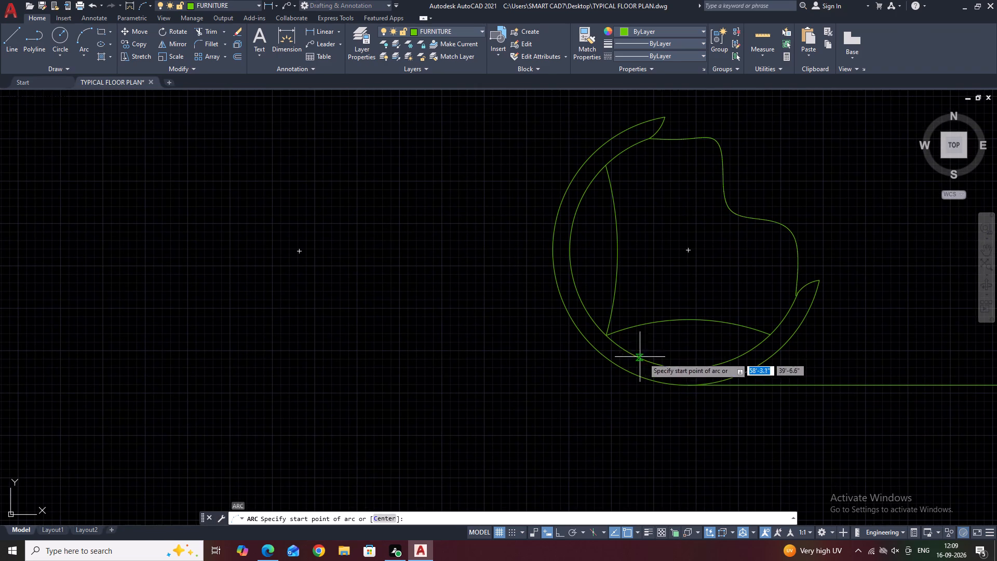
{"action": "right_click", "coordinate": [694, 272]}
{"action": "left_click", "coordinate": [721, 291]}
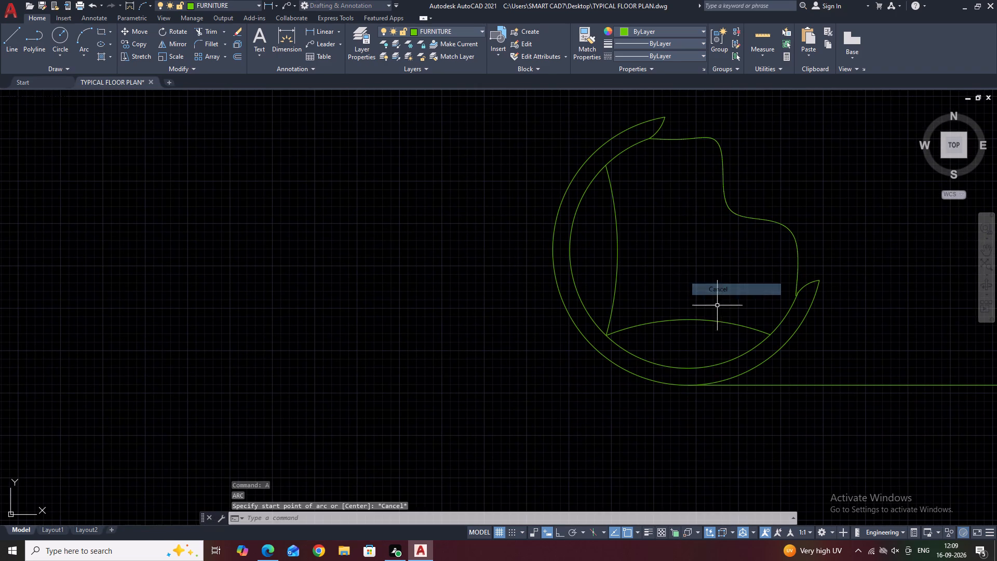
Offset the lower arc twice toward the south at 1 inch spacing.
{"action": "left_click", "coordinate": [711, 315]}
{"action": "left_click", "coordinate": [694, 337]}
{"action": "key", "text": "o"}
{"action": "key", "text": "space"}
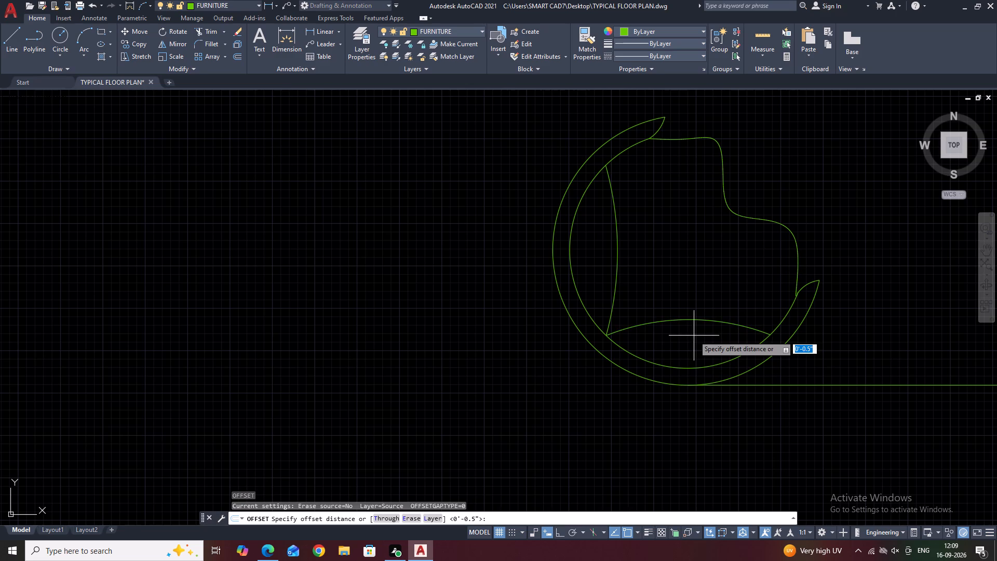
{"action": "type", "text": "1"}
{"action": "key", "text": "space"}
{"action": "left_click", "coordinate": [693, 348]}
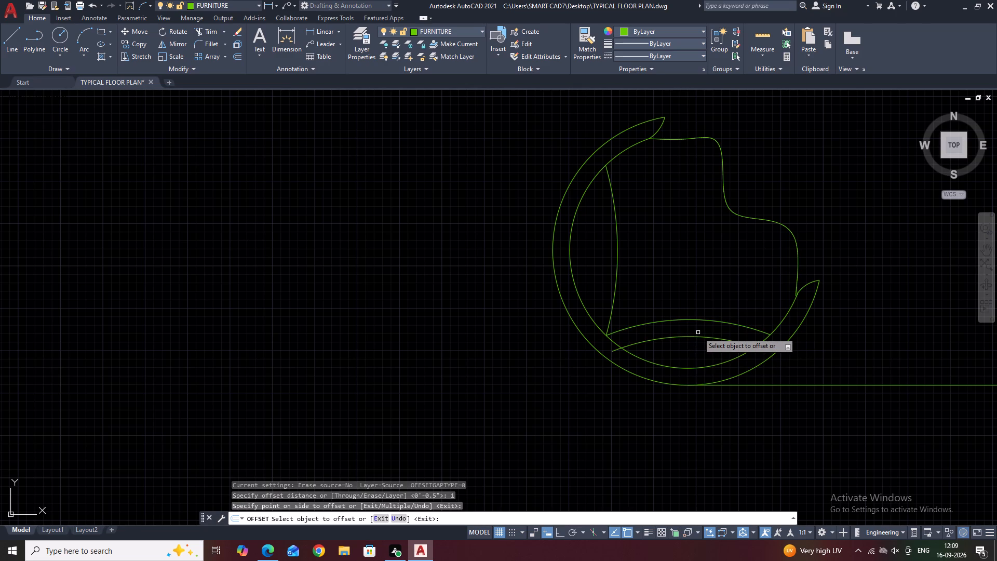
{"action": "left_click", "coordinate": [699, 337]}
{"action": "left_click", "coordinate": [694, 362]}
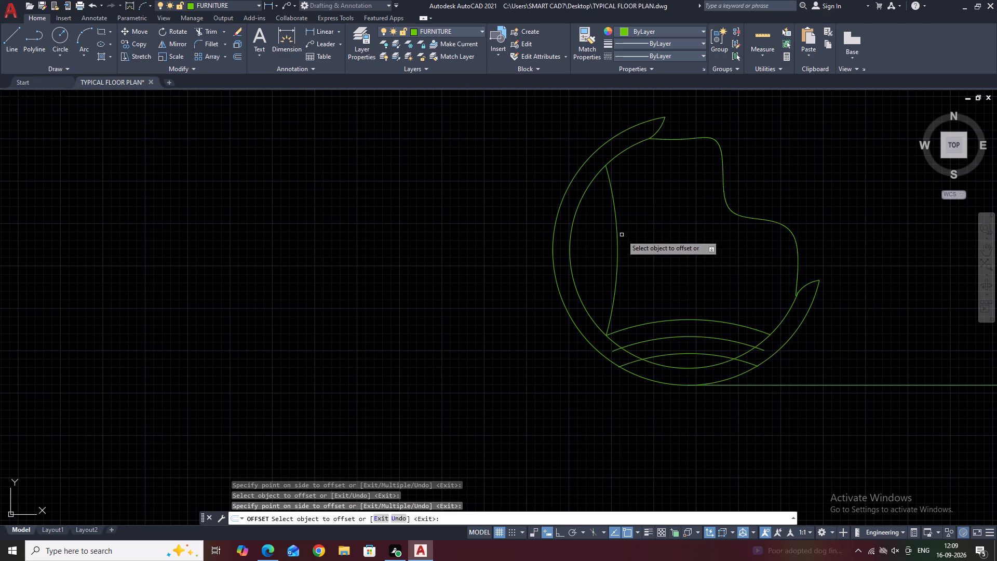
Offset the mirrored west arc twice toward the west at 1 inch spacing.
{"action": "left_click", "coordinate": [615, 236]}
{"action": "left_click", "coordinate": [577, 228]}
{"action": "left_click", "coordinate": [619, 242]}
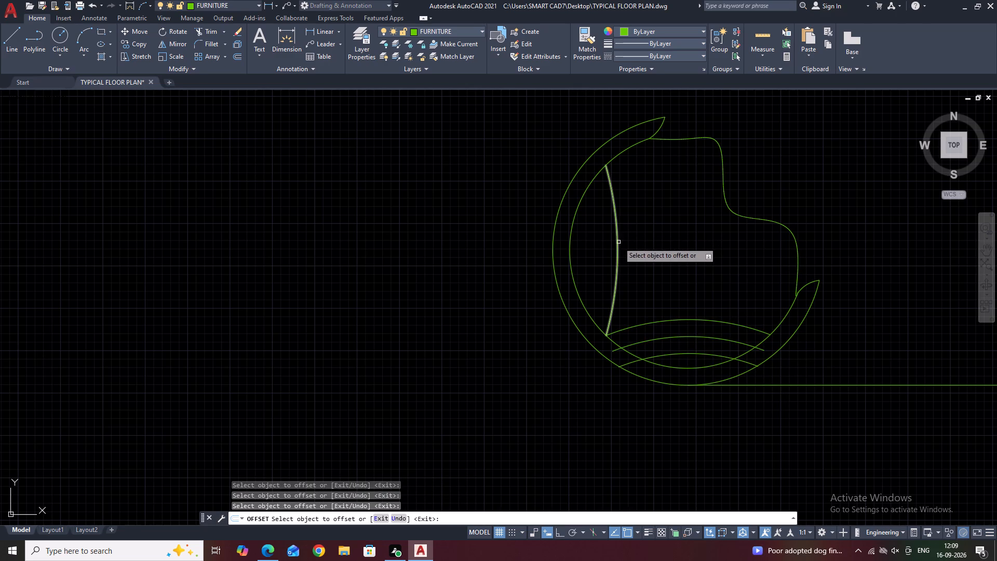
{"action": "left_click", "coordinate": [618, 242]}
{"action": "left_click", "coordinate": [603, 241]}
{"action": "left_click", "coordinate": [599, 240]}
{"action": "left_click", "coordinate": [589, 241]}
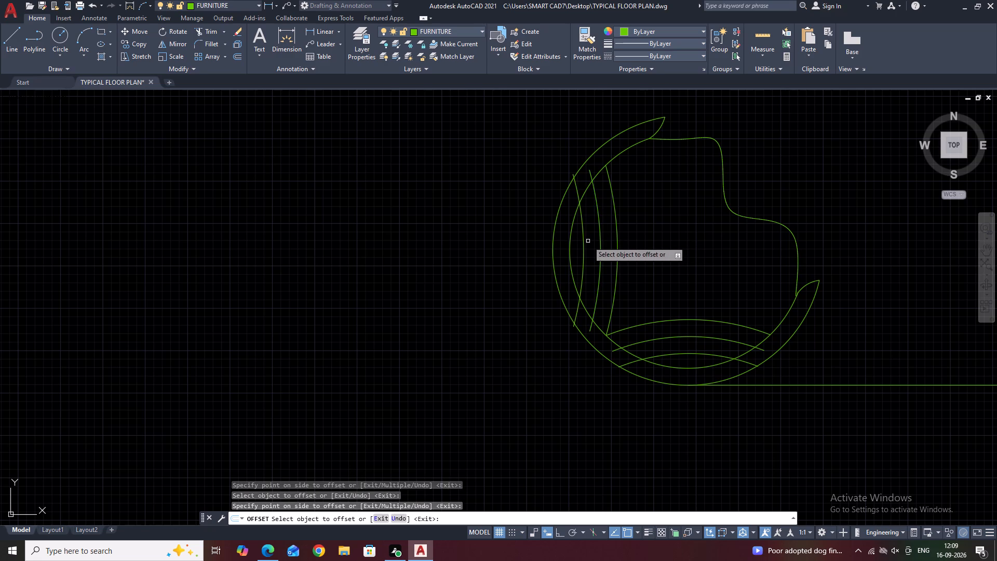
{"action": "key", "text": "Escape"}
Trim the north ends of the two west offset arcs back to the chair's inner circle.
{"action": "middle_click_drag", "start_coordinate": [590, 242], "coordinate": [607, 287]}
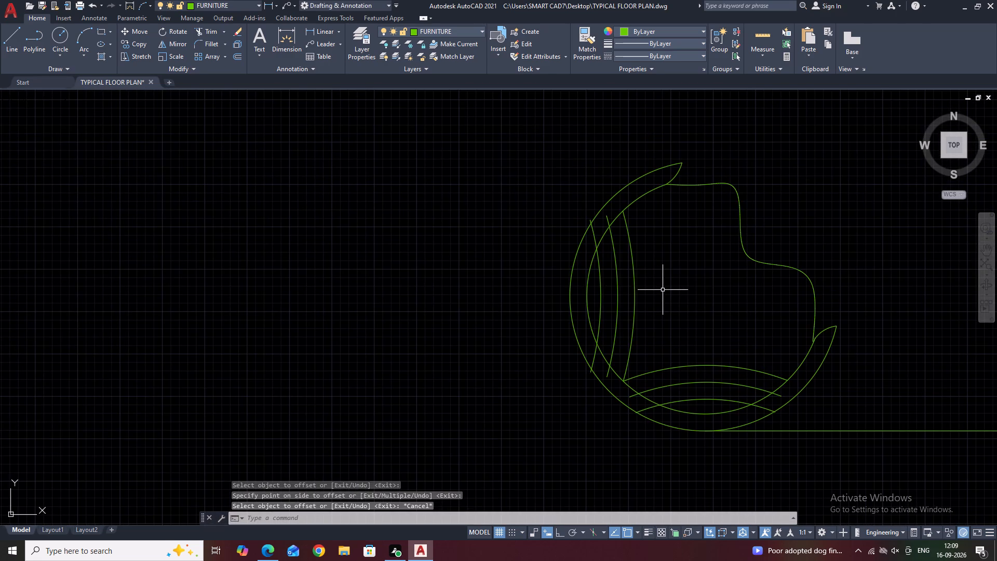
{"action": "key", "text": "t"}
{"action": "key", "text": "r"}
{"action": "key", "text": "space"}
{"action": "scroll", "coordinate": [591, 231], "scroll_direction": "up", "scroll_amount": 3}
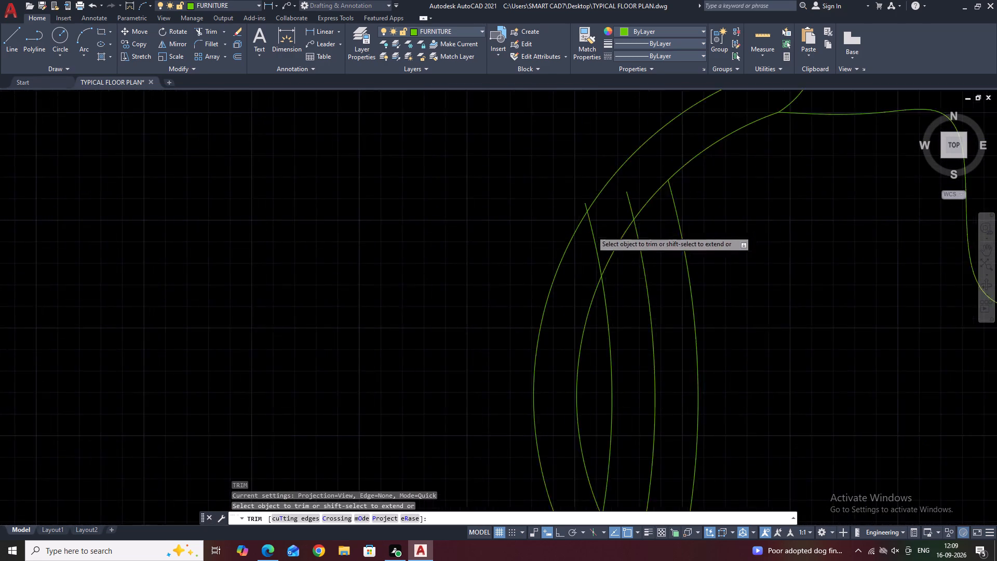
{"action": "left_click", "coordinate": [668, 166]}
{"action": "left_click_drag", "start_coordinate": [591, 253], "coordinate": [592, 260]}
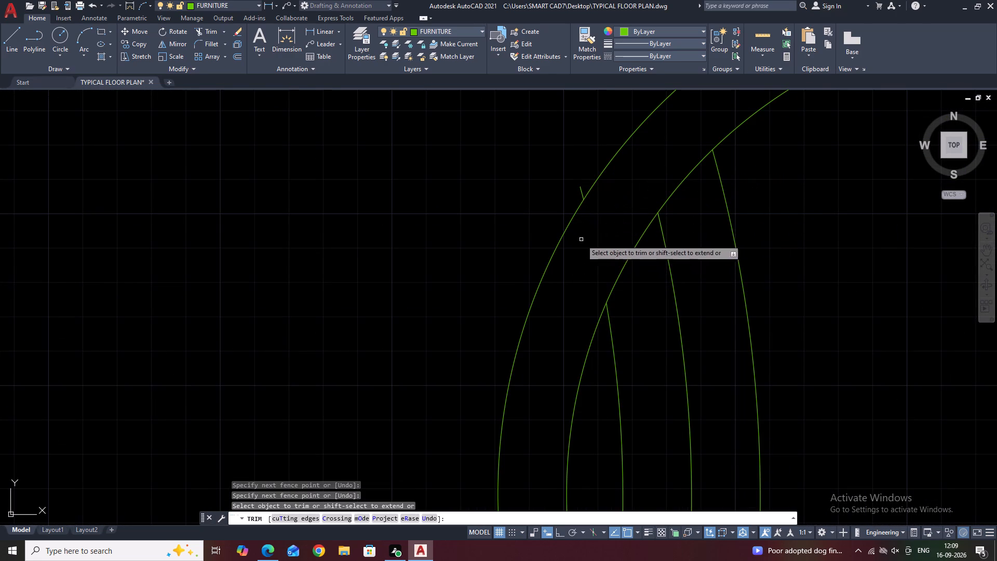
{"action": "left_click", "coordinate": [580, 188]}
{"action": "scroll", "coordinate": [649, 166], "scroll_direction": "down", "scroll_amount": 5}
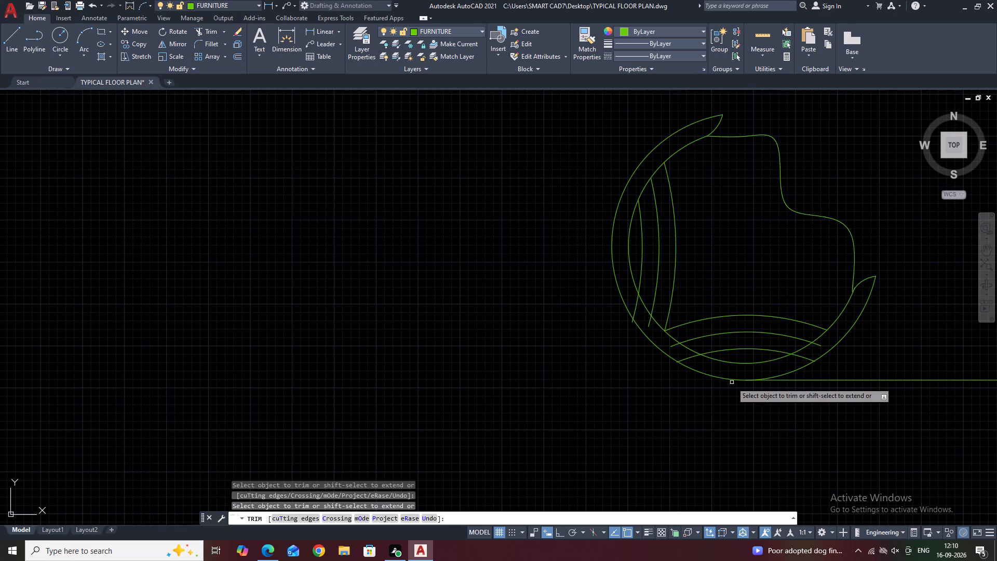
Trim the south ends of the west offset arcs and both ends of the lower offset arcs to the inner circle.
{"action": "scroll", "coordinate": [692, 365], "scroll_direction": "up", "scroll_amount": 2}
{"action": "left_click_drag", "start_coordinate": [695, 364], "coordinate": [693, 357]}
{"action": "left_click", "coordinate": [635, 312]}
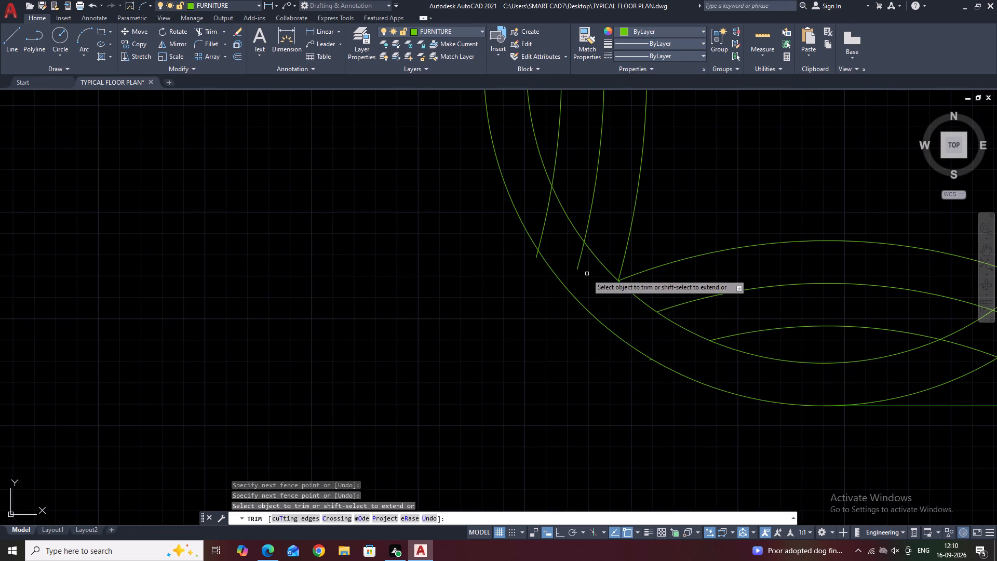
{"action": "left_click", "coordinate": [586, 270]}
{"action": "left_click", "coordinate": [540, 207]}
{"action": "scroll", "coordinate": [566, 297], "scroll_direction": "down", "scroll_amount": 4}
{"action": "scroll", "coordinate": [665, 314], "scroll_direction": "up", "scroll_amount": 2}
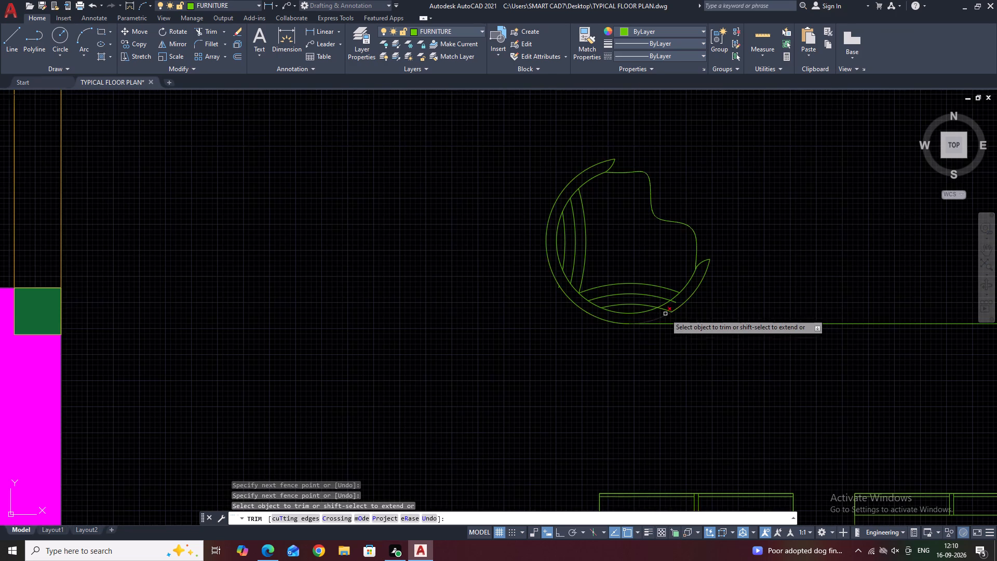
{"action": "scroll", "coordinate": [665, 314], "scroll_direction": "up", "scroll_amount": 1}
{"action": "left_click", "coordinate": [711, 252]}
{"action": "left_click", "coordinate": [628, 306]}
{"action": "key", "text": "Escape"}
Erase the leftover arc stubs at the outer circle on the chair's southwest and southeast sides.
{"action": "scroll", "coordinate": [716, 284], "scroll_direction": "down", "scroll_amount": 2}
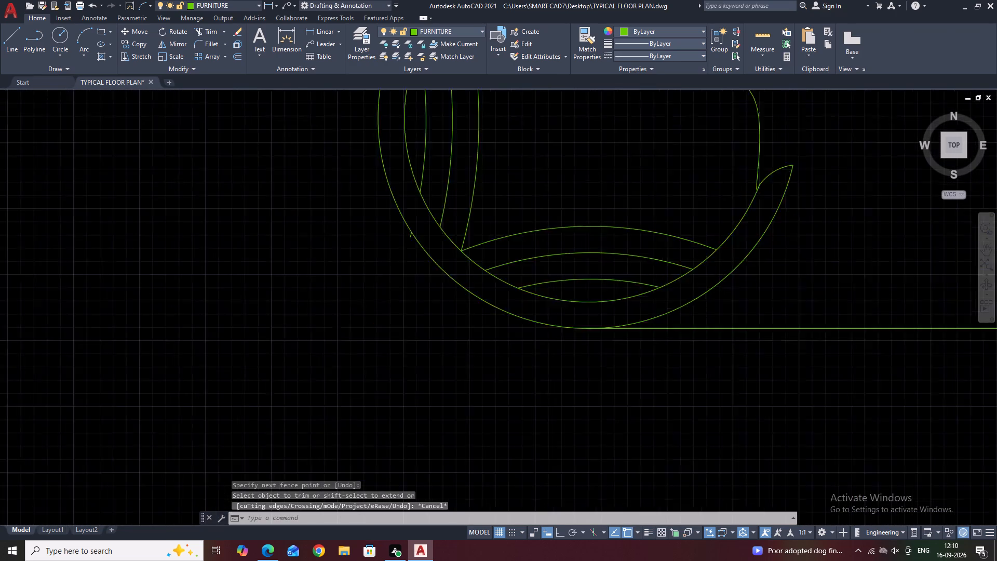
{"action": "scroll", "coordinate": [716, 286], "scroll_direction": "down", "scroll_amount": 1}
{"action": "scroll", "coordinate": [542, 253], "scroll_direction": "up", "scroll_amount": 3}
{"action": "left_click_drag", "start_coordinate": [677, 244], "coordinate": [683, 248]}
{"action": "middle_click_drag", "start_coordinate": [854, 438], "coordinate": [851, 437]}
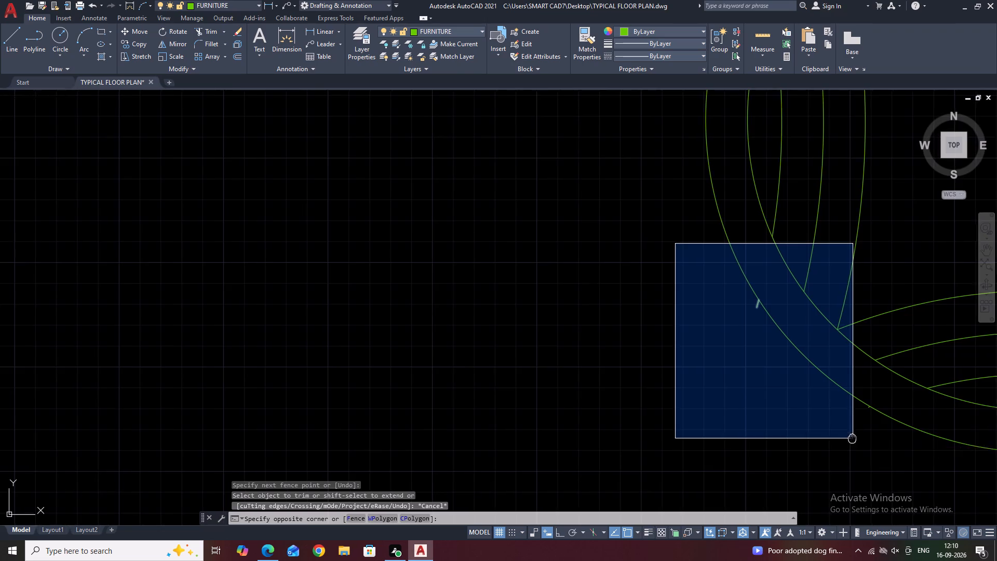
{"action": "middle_click_drag", "start_coordinate": [851, 437], "coordinate": [652, 235]}
{"action": "left_click", "coordinate": [810, 304]}
{"action": "middle_click_drag", "start_coordinate": [799, 277], "coordinate": [538, 338]}
{"action": "key", "text": "Delete"}
{"action": "scroll", "coordinate": [536, 337], "scroll_direction": "down", "scroll_amount": 5}
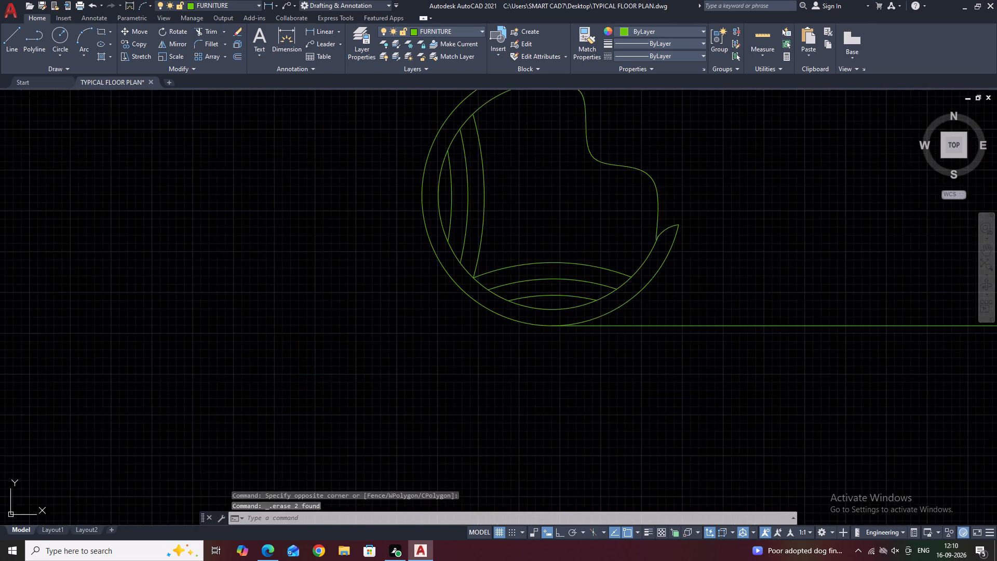
{"action": "scroll", "coordinate": [565, 323], "scroll_direction": "up", "scroll_amount": 3}
{"action": "scroll", "coordinate": [501, 340], "scroll_direction": "up", "scroll_amount": 3}
{"action": "left_click", "coordinate": [557, 252]}
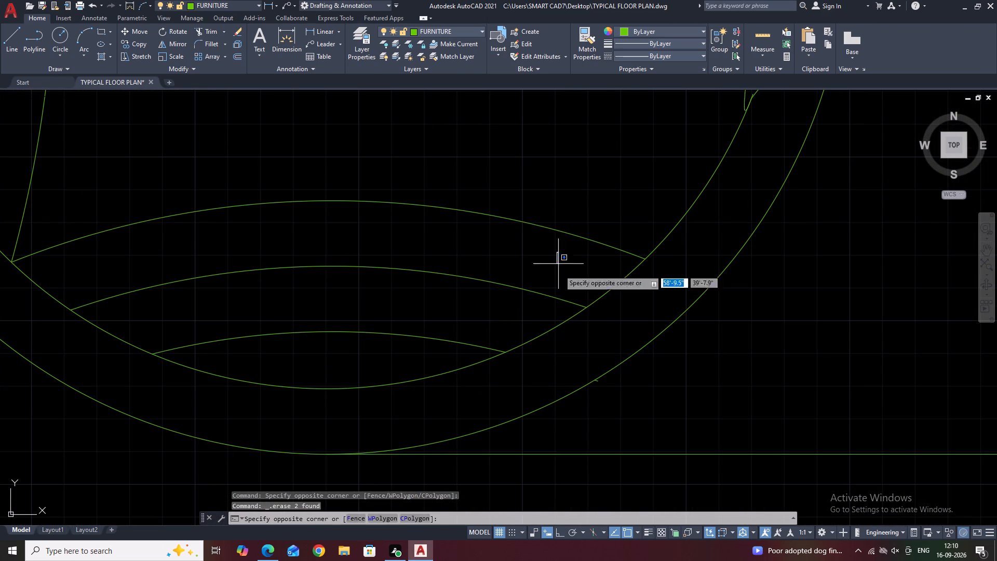
{"action": "left_click", "coordinate": [656, 450]}
{"action": "key", "text": "Delete"}
Scale the whole round corner chair up to about twice its size from a base point on its south edge.
{"action": "scroll", "coordinate": [609, 186], "scroll_direction": "down", "scroll_amount": 4}
{"action": "middle_click_drag", "start_coordinate": [584, 165], "coordinate": [616, 327]}
{"action": "middle_click_drag", "start_coordinate": [739, 404], "coordinate": [699, 418]}
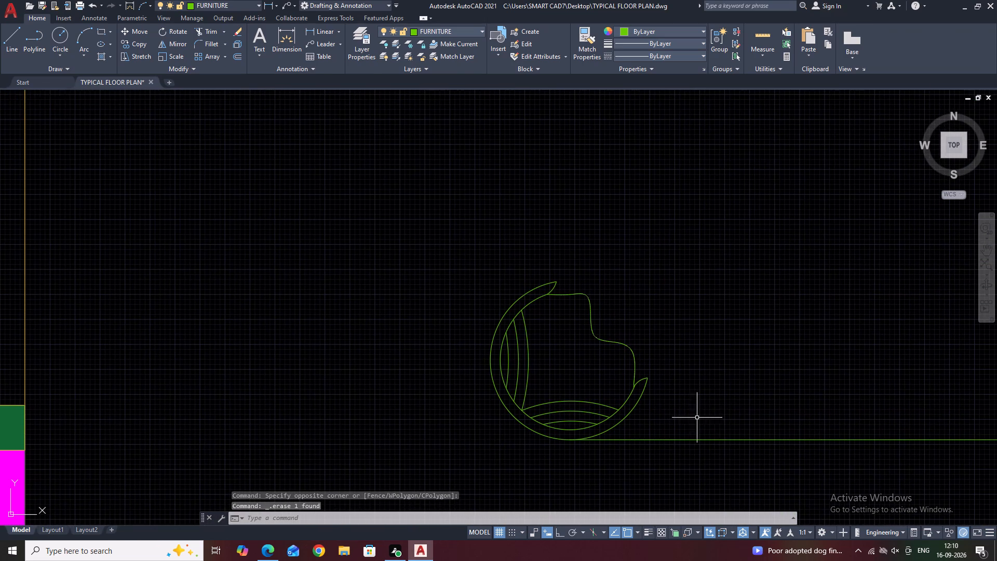
{"action": "scroll", "coordinate": [602, 336], "scroll_direction": "down", "scroll_amount": 2}
{"action": "middle_click", "coordinate": [602, 336]}
{"action": "scroll", "coordinate": [605, 338], "scroll_direction": "down", "scroll_amount": 1}
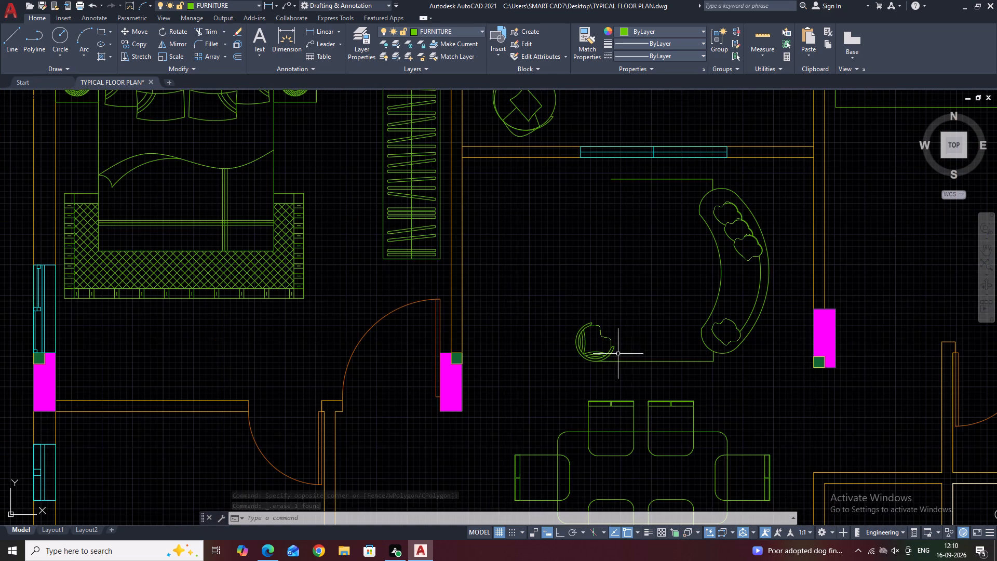
{"action": "middle_click_drag", "start_coordinate": [607, 254], "coordinate": [617, 298]}
{"action": "scroll", "coordinate": [558, 384], "scroll_direction": "up", "scroll_amount": 2}
{"action": "middle_click_drag", "start_coordinate": [679, 438], "coordinate": [665, 377]}
{"action": "scroll", "coordinate": [665, 377], "scroll_direction": "up", "scroll_amount": 1}
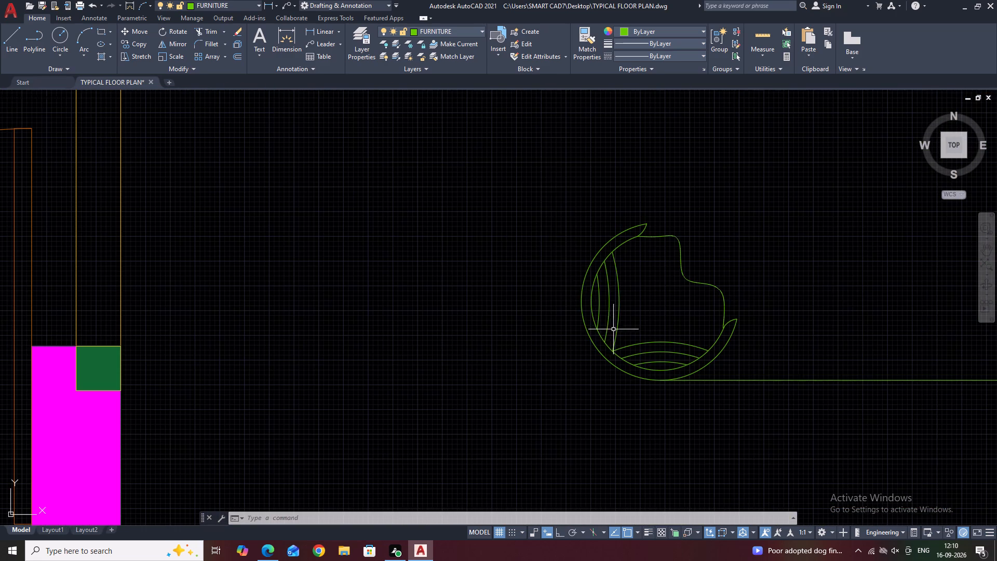
{"action": "left_click_drag", "start_coordinate": [545, 188], "coordinate": [549, 193]}
{"action": "left_click", "coordinate": [814, 471]}
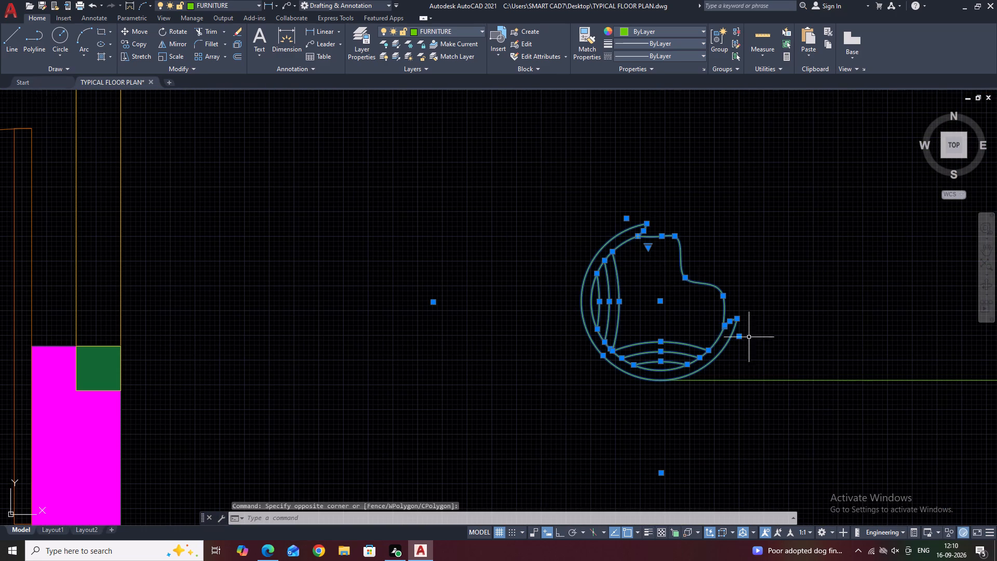
{"action": "middle_click_drag", "start_coordinate": [668, 280], "coordinate": [678, 314]}
{"action": "left_click", "coordinate": [541, 205]}
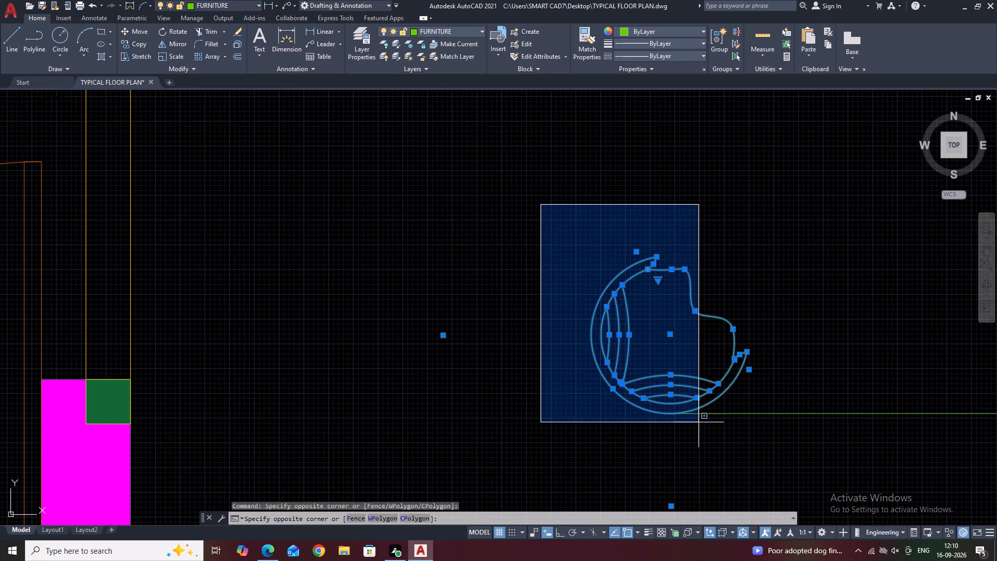
{"action": "left_click", "coordinate": [829, 469]}
{"action": "key", "text": "s"}
{"action": "type", "text": "c"}
{"action": "key", "text": "space"}
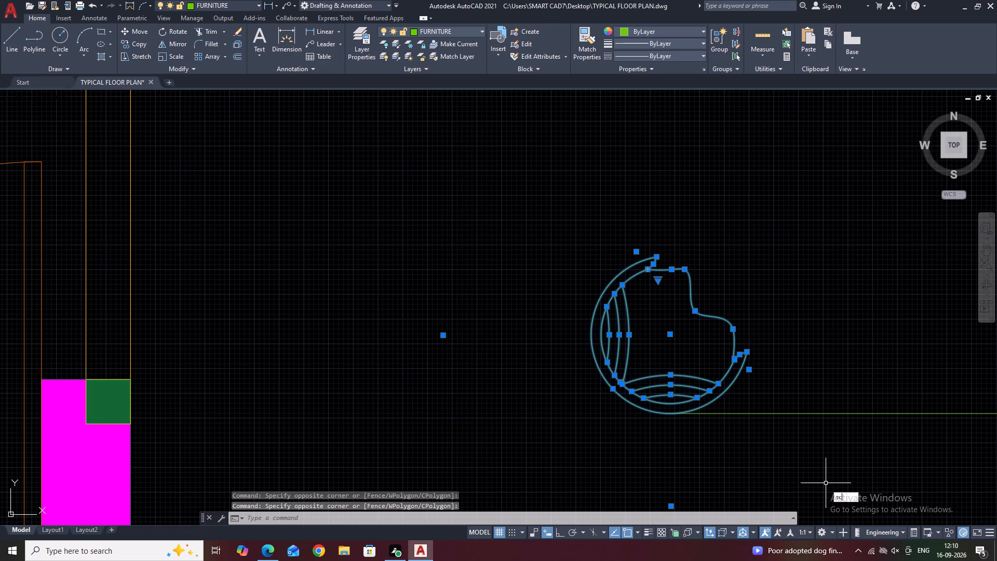
{"action": "left_click", "coordinate": [661, 415]}
{"action": "scroll", "coordinate": [704, 403], "scroll_direction": "down", "scroll_amount": 3}
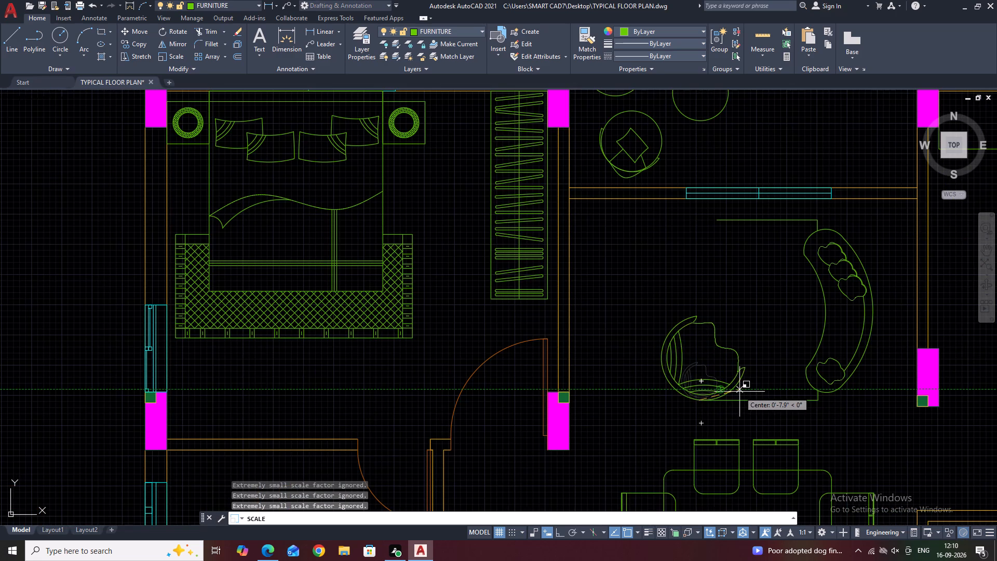
{"action": "left_click", "coordinate": [732, 389]}
Mirror the enlarged chair northward across a horizontal axis through the middle of the curved sofa, keeping the original.
{"action": "left_click", "coordinate": [639, 302]}
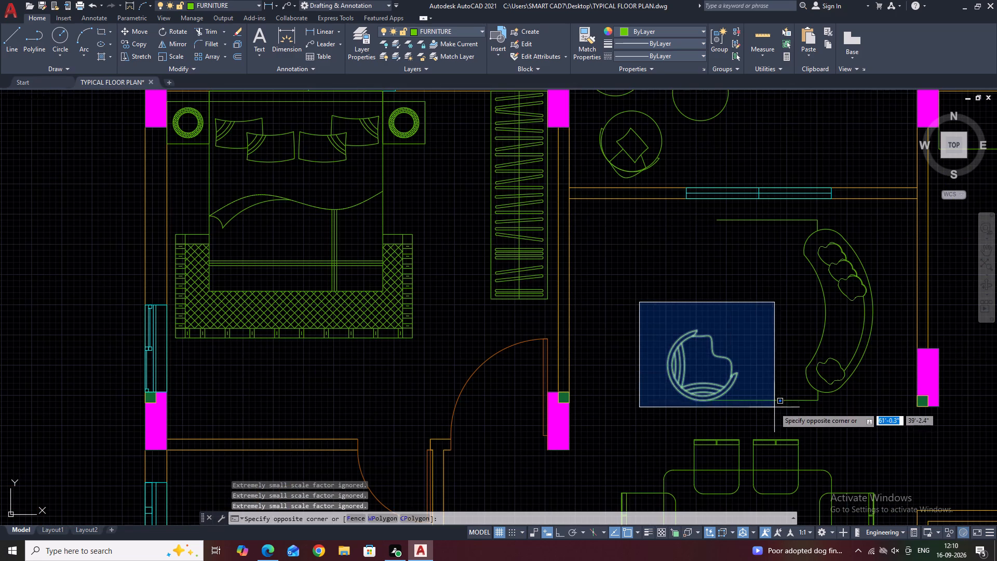
{"action": "left_click", "coordinate": [773, 410]}
{"action": "middle_click_drag", "start_coordinate": [707, 290], "coordinate": [705, 369]}
{"action": "scroll", "coordinate": [708, 304], "scroll_direction": "down", "scroll_amount": 1}
{"action": "key", "text": "m"}
{"action": "type", "text": "i"}
{"action": "key", "text": "space"}
{"action": "middle_click_drag", "start_coordinate": [730, 393], "coordinate": [560, 381]}
{"action": "left_click", "coordinate": [611, 366]}
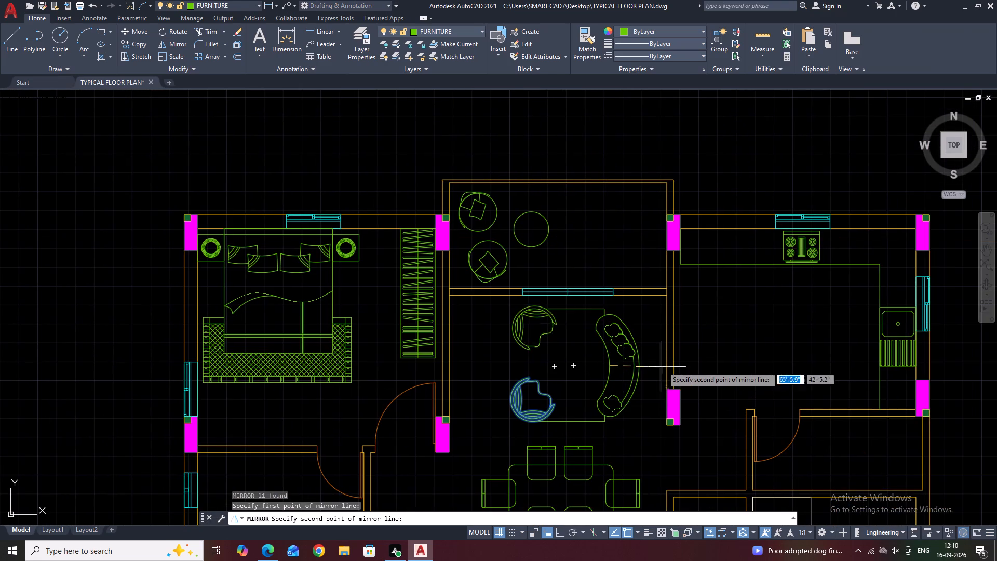
{"action": "key", "text": "F8"}
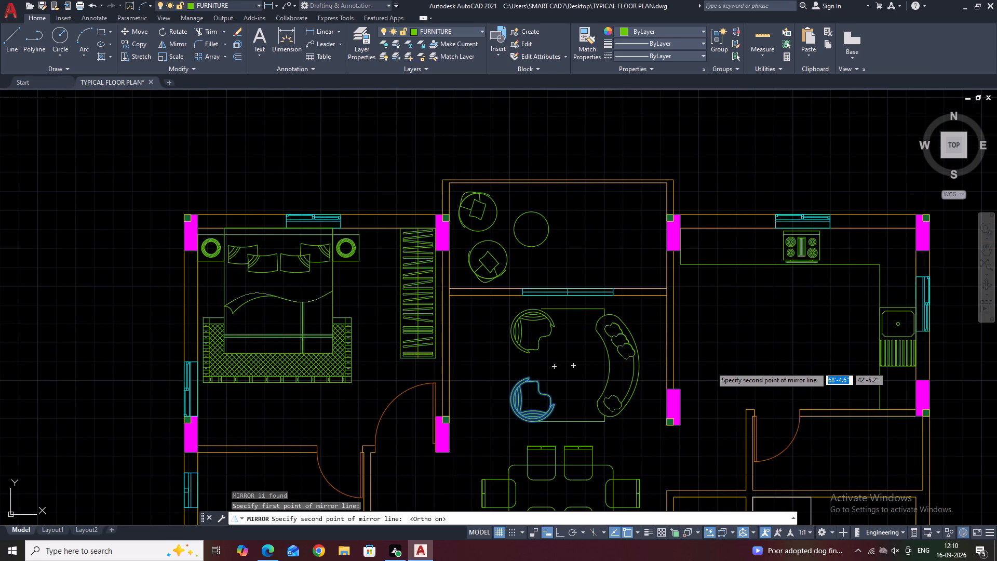
{"action": "left_click", "coordinate": [711, 367]}
{"action": "left_click_drag", "start_coordinate": [727, 403], "coordinate": [711, 367]}
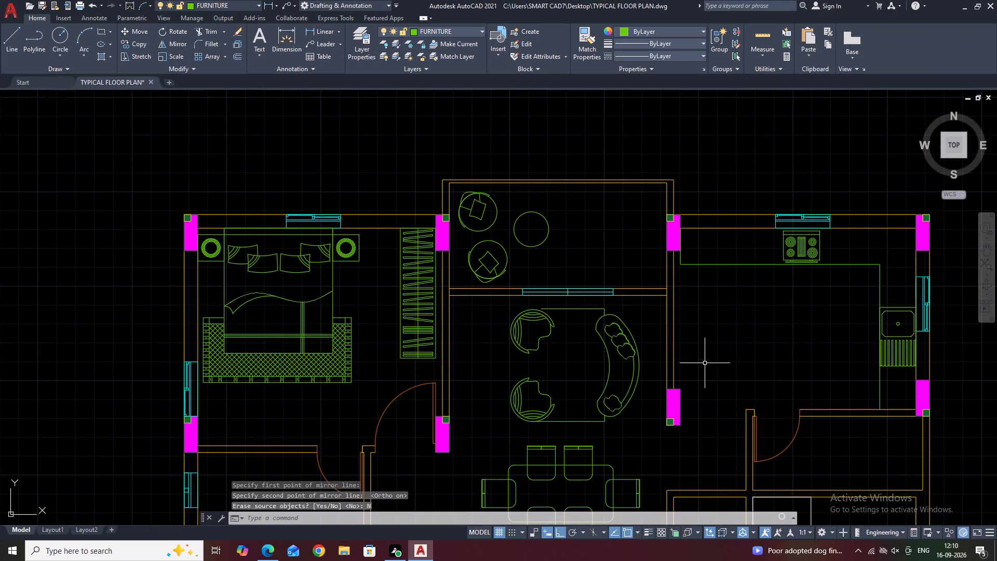
Move the horizontal line beside the north chair so that its west end lands on the chair's outer arc.
{"action": "scroll", "coordinate": [546, 313], "scroll_direction": "up", "scroll_amount": 1}
{"action": "left_click", "coordinate": [557, 306]}
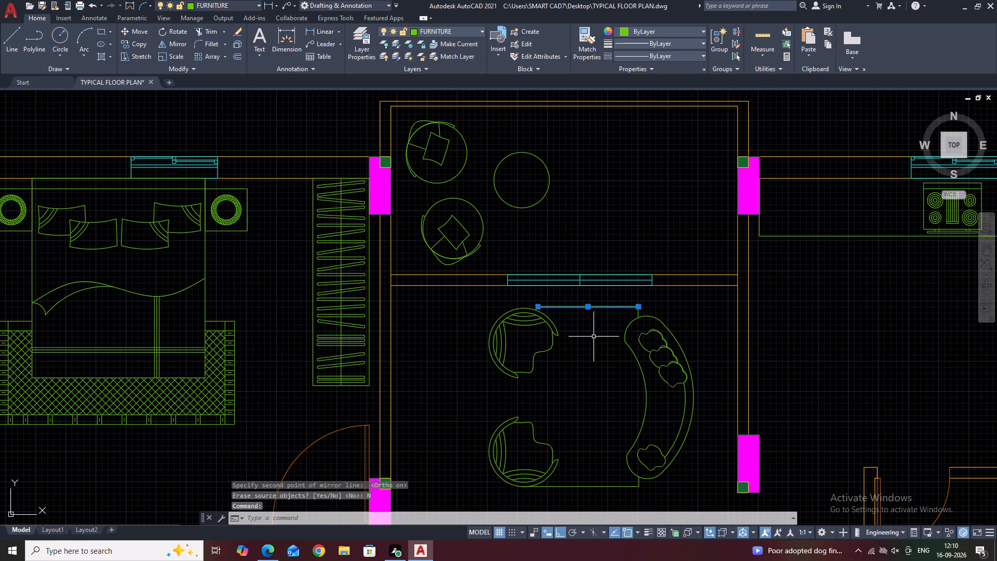
{"action": "middle_click_drag", "start_coordinate": [553, 302], "coordinate": [557, 313]}
{"action": "scroll", "coordinate": [543, 321], "scroll_direction": "up", "scroll_amount": 2}
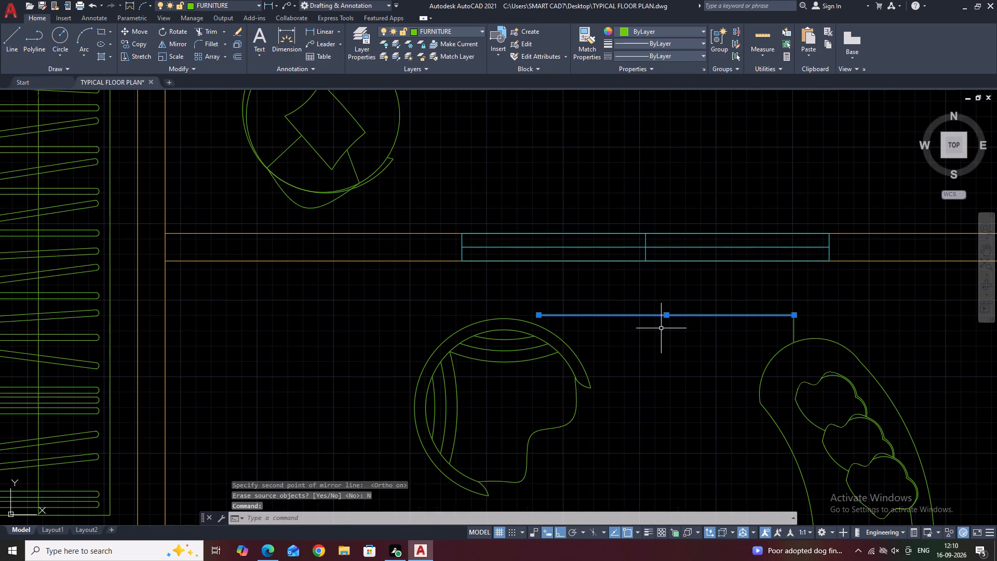
{"action": "type", "text": "m"}
{"action": "key", "text": "space"}
{"action": "left_click", "coordinate": [539, 314]}
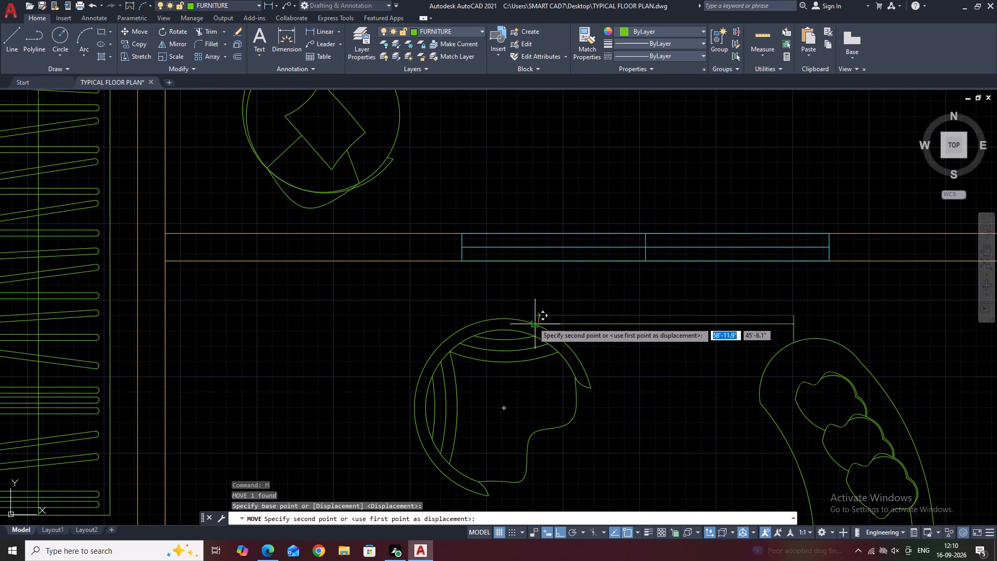
{"action": "left_click", "coordinate": [533, 322]}
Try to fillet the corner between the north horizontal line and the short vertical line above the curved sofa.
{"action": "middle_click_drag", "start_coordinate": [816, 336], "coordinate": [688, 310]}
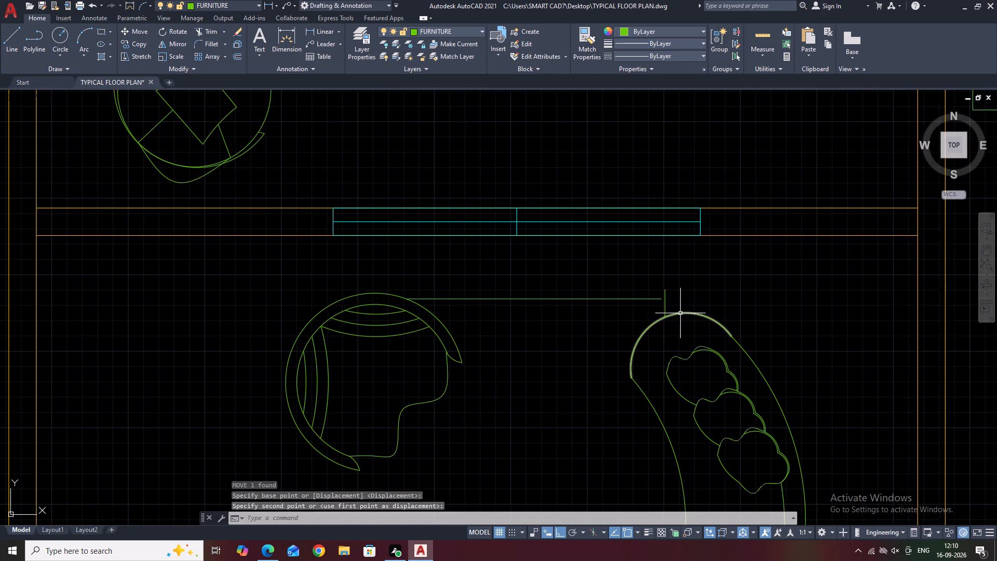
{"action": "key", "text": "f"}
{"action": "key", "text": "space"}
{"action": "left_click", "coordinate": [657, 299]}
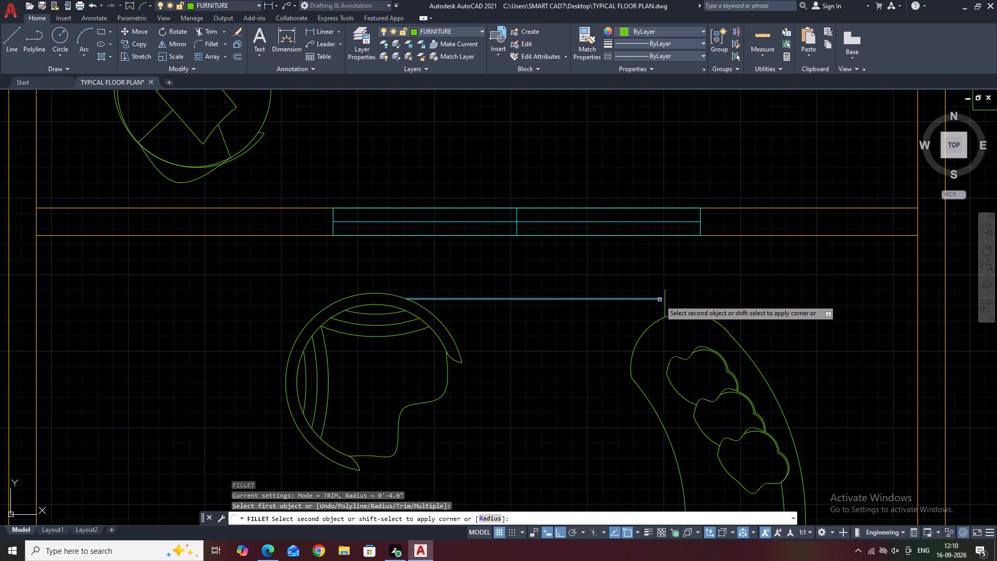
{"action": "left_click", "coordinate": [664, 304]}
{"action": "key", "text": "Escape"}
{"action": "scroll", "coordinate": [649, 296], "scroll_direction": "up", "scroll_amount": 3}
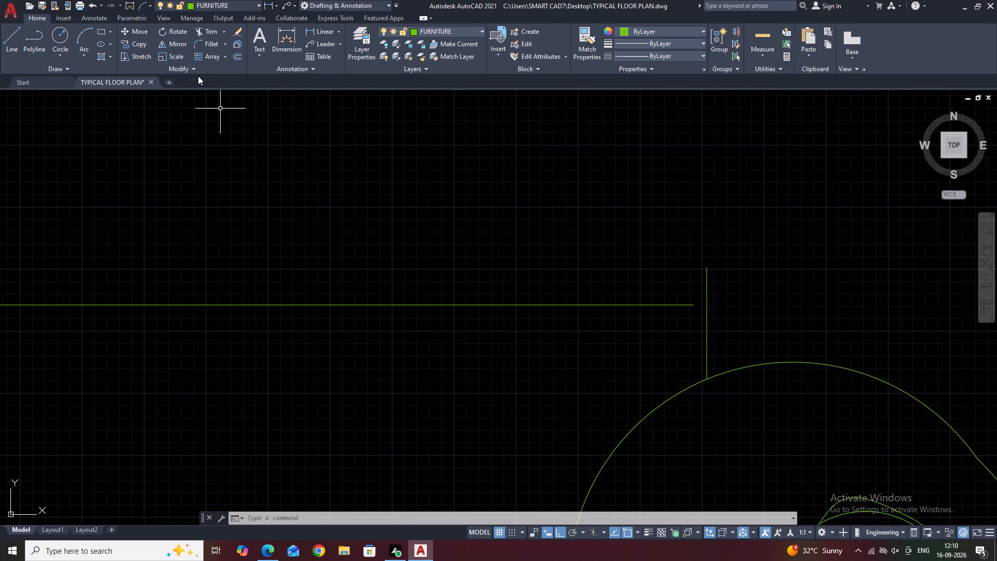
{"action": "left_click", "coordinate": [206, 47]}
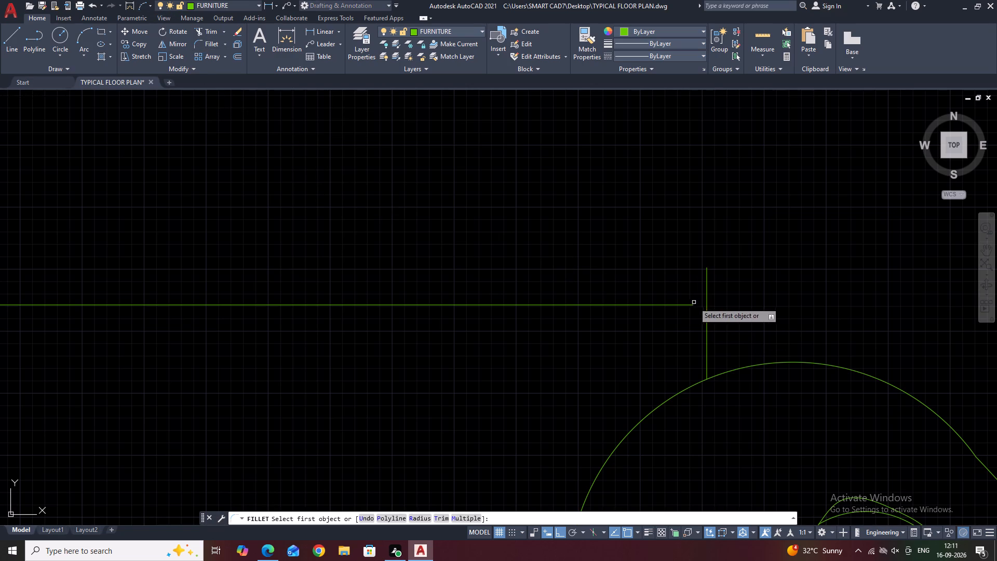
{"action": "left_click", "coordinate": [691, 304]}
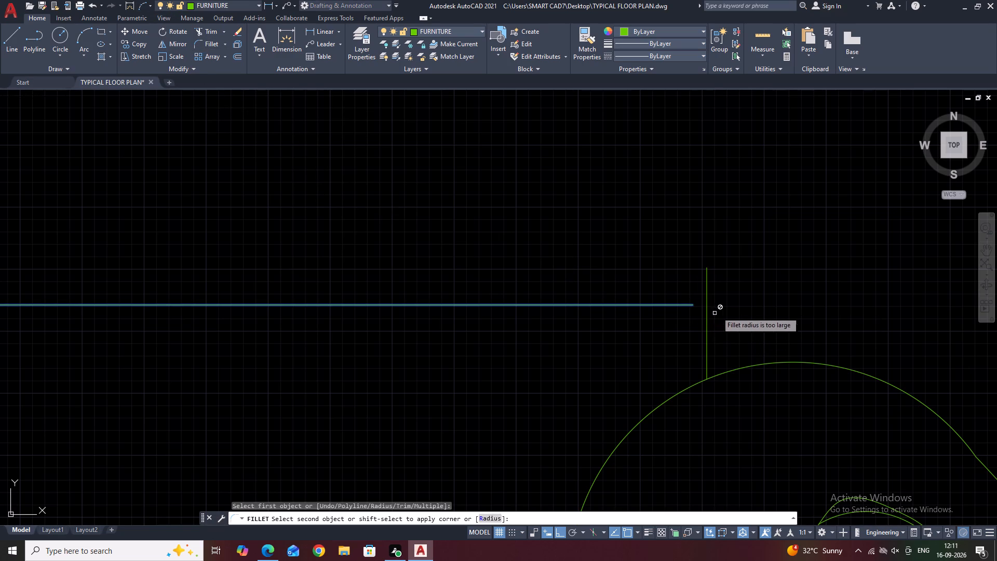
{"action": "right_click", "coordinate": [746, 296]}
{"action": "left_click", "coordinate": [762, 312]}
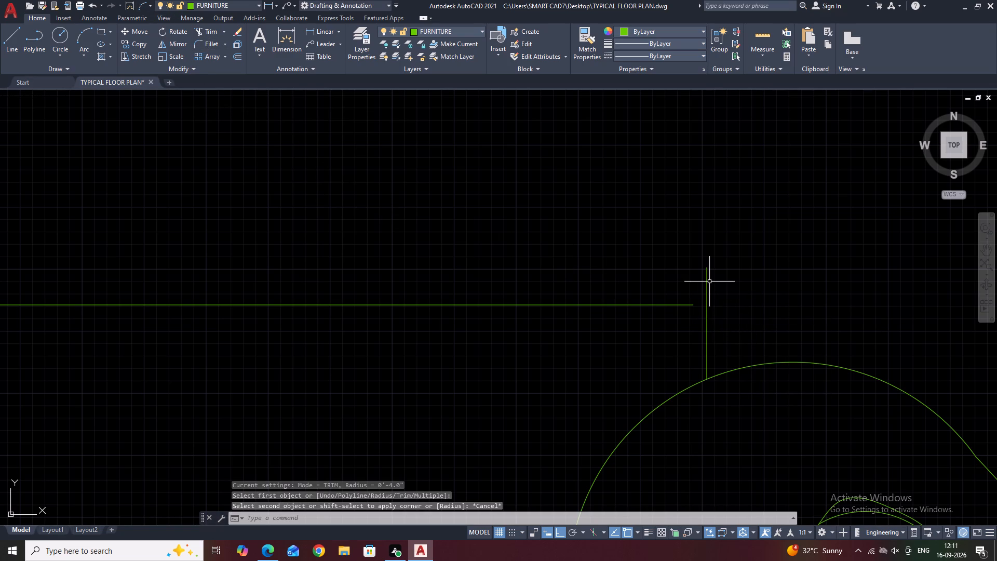
Stretch the north horizontal line to the short vertical line above the sofa and shorten the vertical line to their meeting point.
{"action": "left_click", "coordinate": [707, 274]}
{"action": "left_click", "coordinate": [694, 306]}
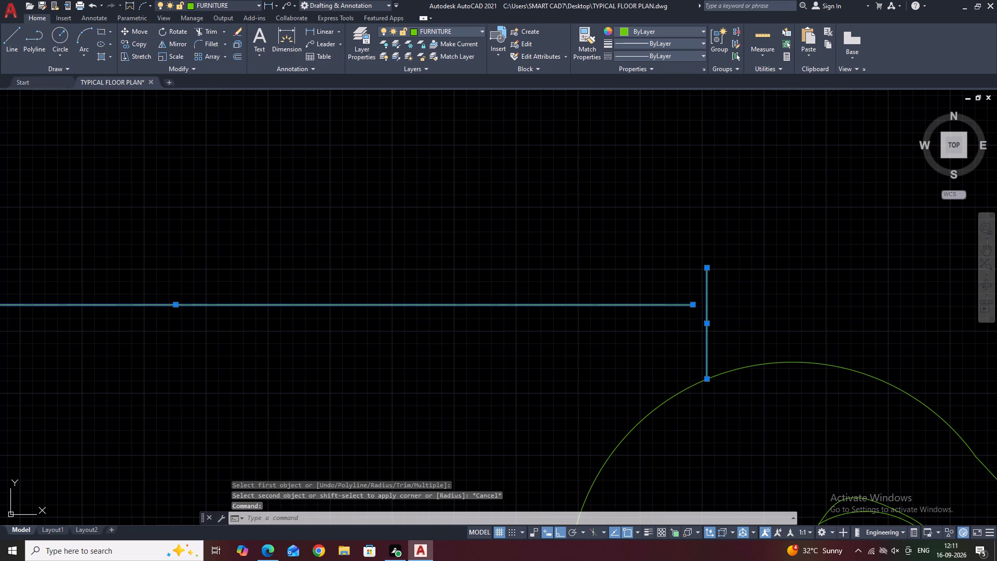
{"action": "left_click", "coordinate": [694, 305]}
{"action": "left_click", "coordinate": [708, 307]}
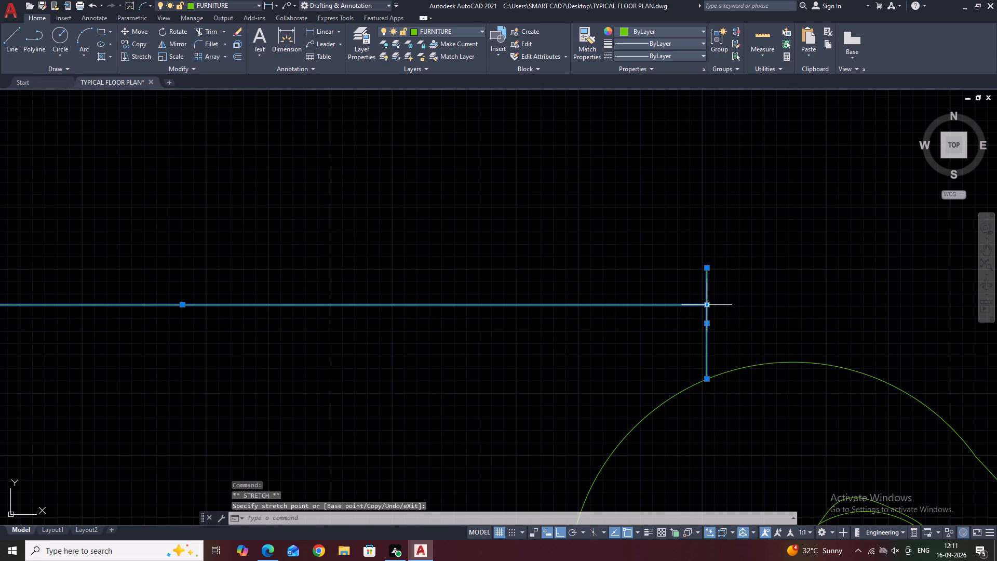
{"action": "left_click", "coordinate": [708, 269]}
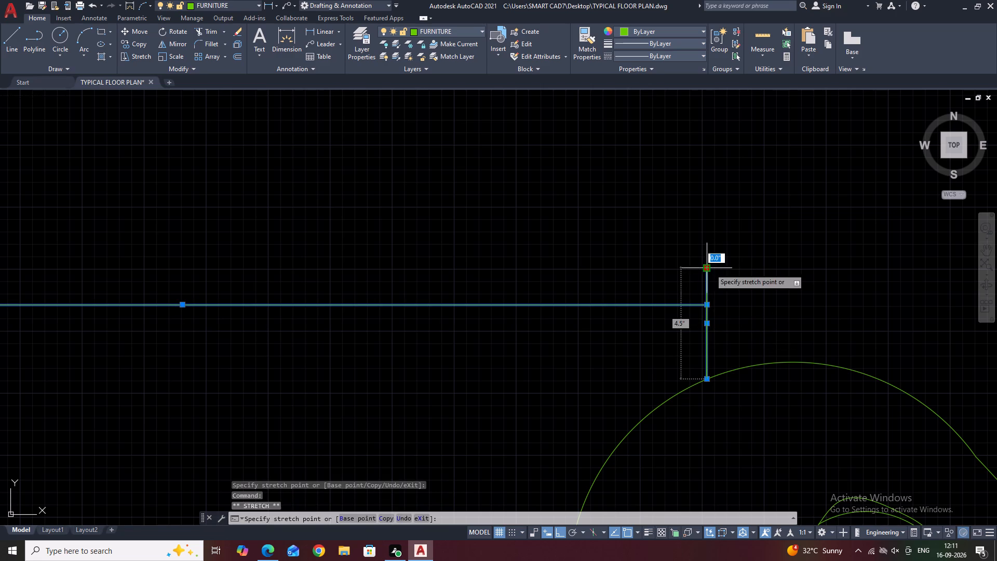
{"action": "left_click", "coordinate": [706, 307]}
{"action": "right_click", "coordinate": [700, 263]}
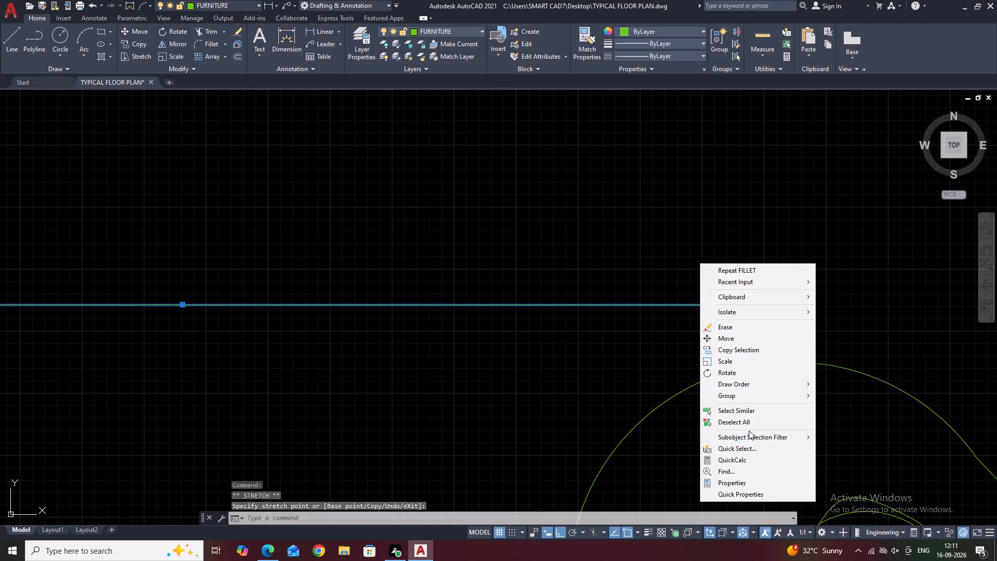
{"action": "left_click", "coordinate": [748, 425]}
{"action": "scroll", "coordinate": [703, 297], "scroll_direction": "down", "scroll_amount": 4}
{"action": "middle_click_drag", "start_coordinate": [687, 367], "coordinate": [695, 370]}
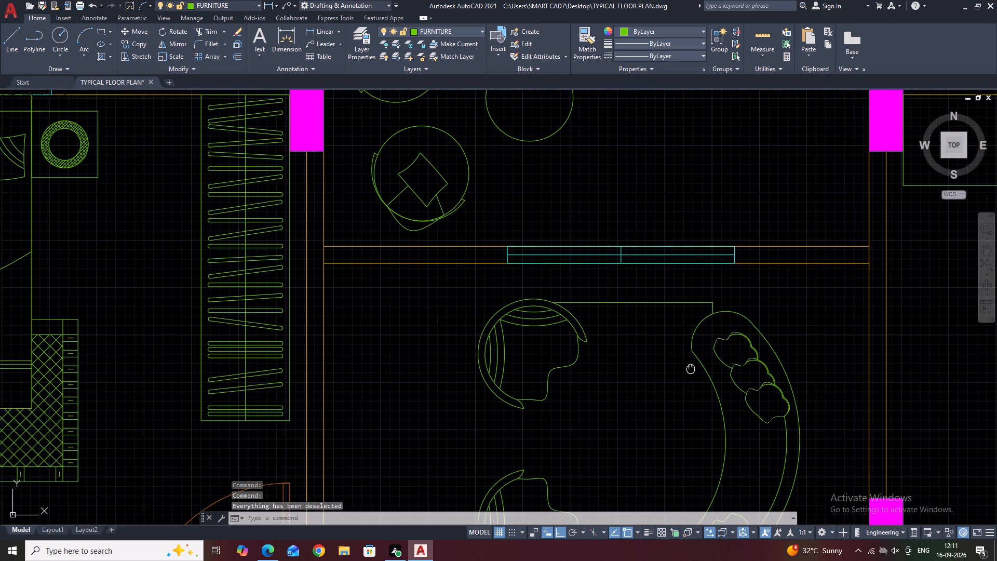
Inspect the outline lines around the seating group at both ends of the curved sofa.
{"action": "middle_click_drag", "start_coordinate": [695, 370], "coordinate": [710, 308]}
{"action": "scroll", "coordinate": [710, 308], "scroll_direction": "down", "scroll_amount": 1}
{"action": "middle_click_drag", "start_coordinate": [573, 442], "coordinate": [628, 371]}
{"action": "middle_click_drag", "start_coordinate": [590, 318], "coordinate": [598, 337]}
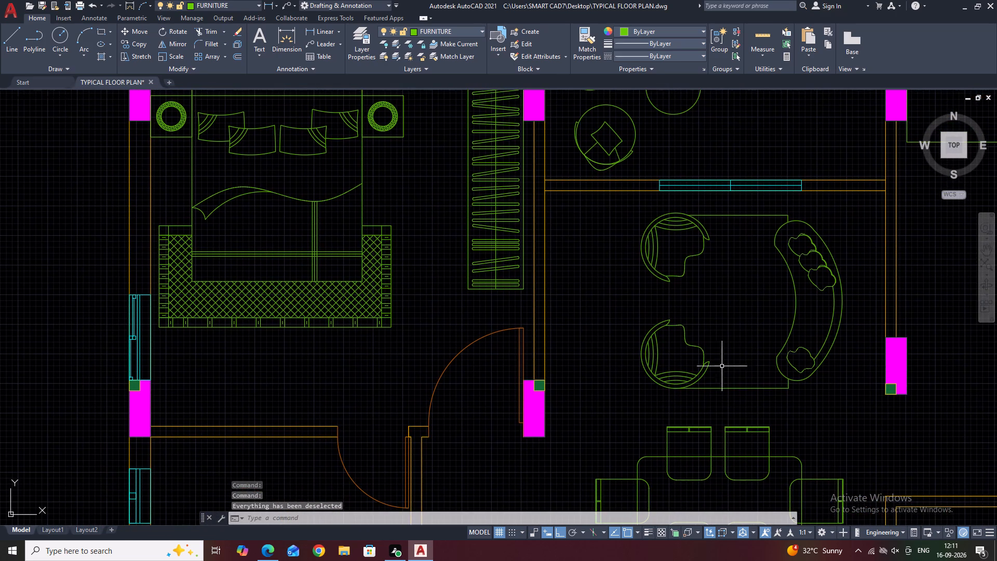
{"action": "middle_click_drag", "start_coordinate": [807, 337], "coordinate": [813, 364]}
{"action": "middle_click", "coordinate": [809, 393]}
{"action": "scroll", "coordinate": [805, 393], "scroll_direction": "up", "scroll_amount": 2}
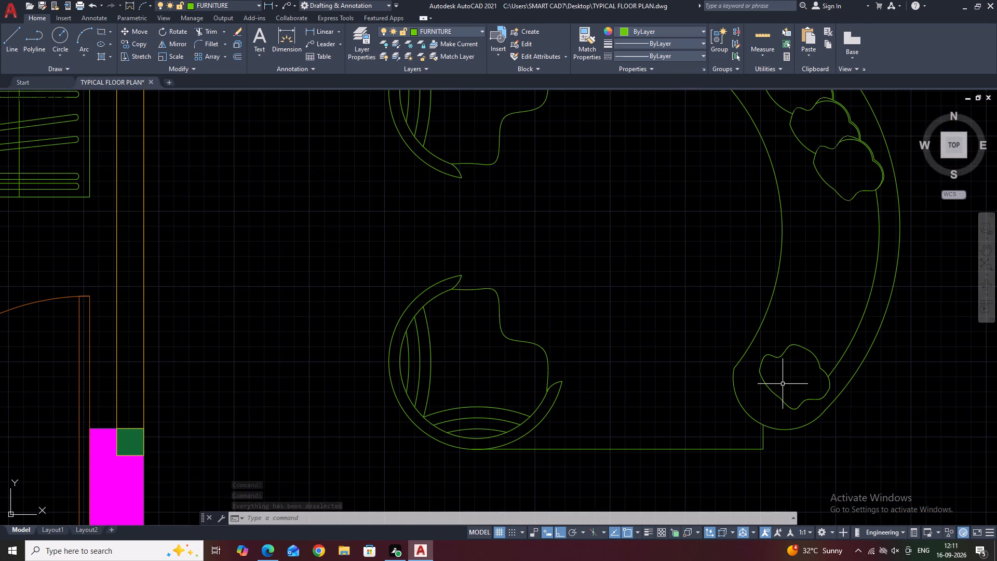
{"action": "middle_click_drag", "start_coordinate": [630, 223], "coordinate": [665, 273]}
{"action": "scroll", "coordinate": [676, 290], "scroll_direction": "down", "scroll_amount": 2}
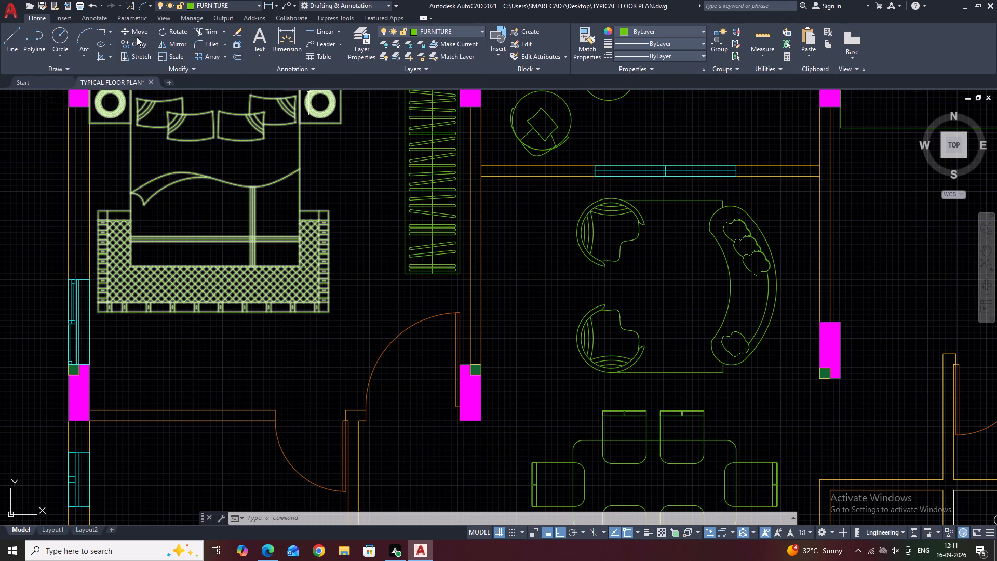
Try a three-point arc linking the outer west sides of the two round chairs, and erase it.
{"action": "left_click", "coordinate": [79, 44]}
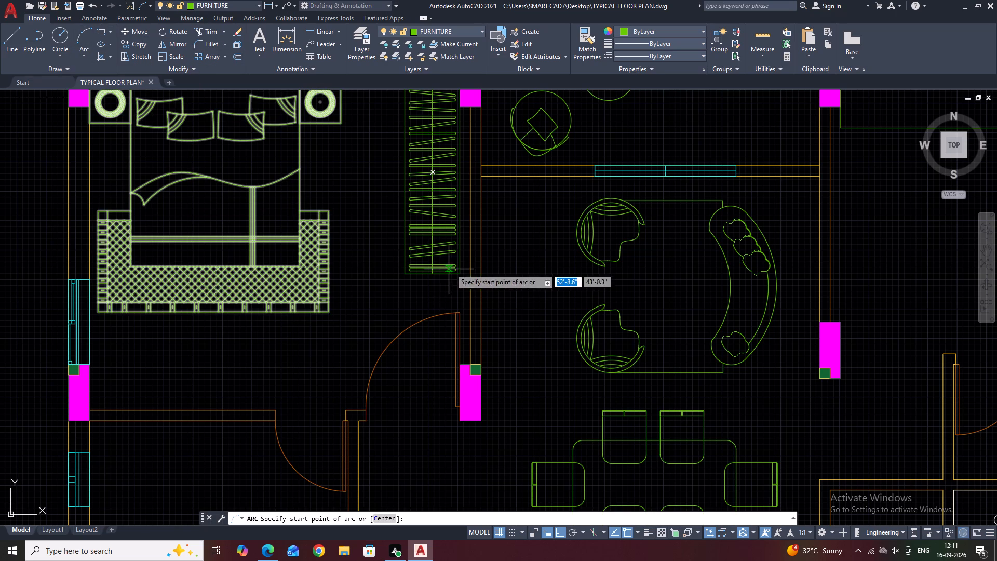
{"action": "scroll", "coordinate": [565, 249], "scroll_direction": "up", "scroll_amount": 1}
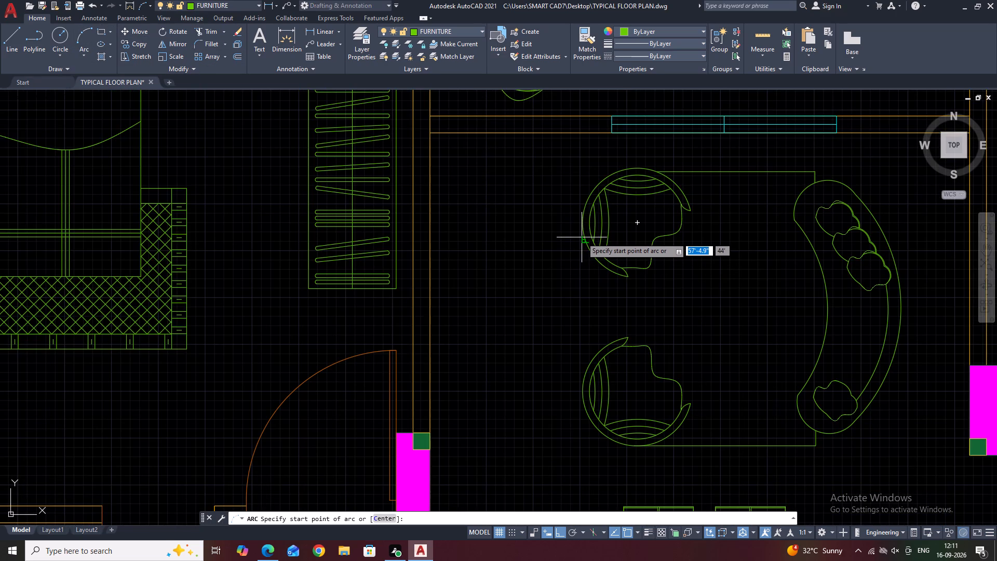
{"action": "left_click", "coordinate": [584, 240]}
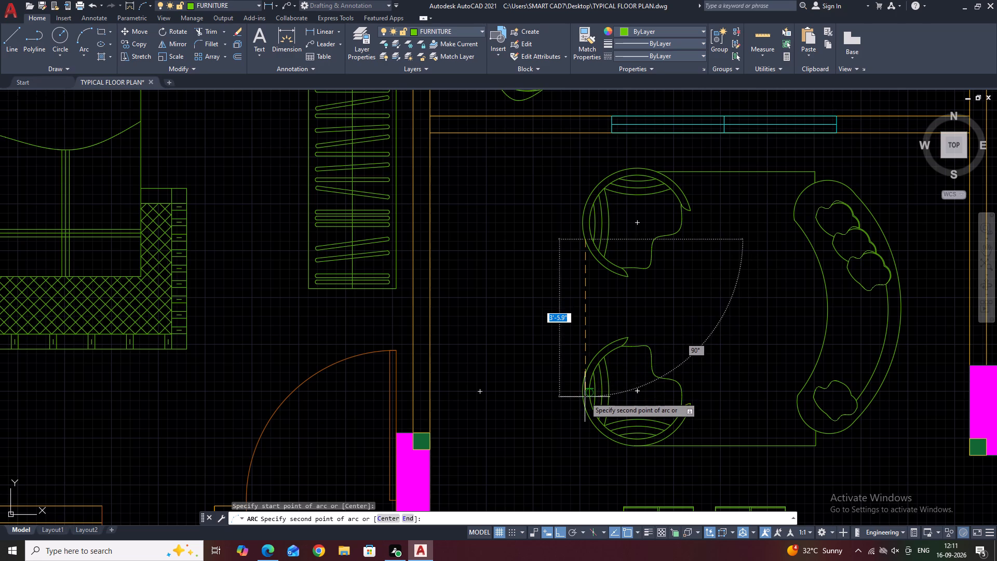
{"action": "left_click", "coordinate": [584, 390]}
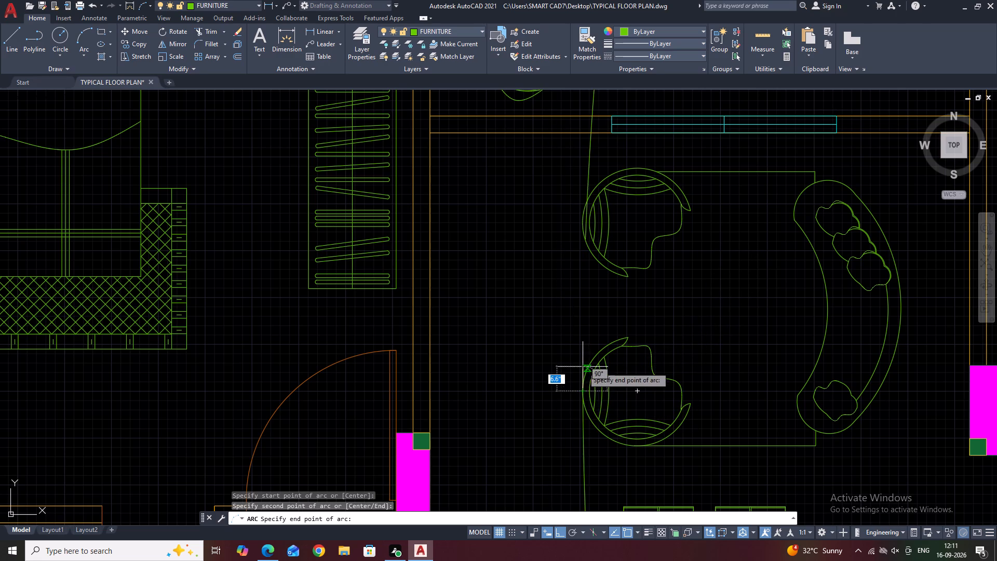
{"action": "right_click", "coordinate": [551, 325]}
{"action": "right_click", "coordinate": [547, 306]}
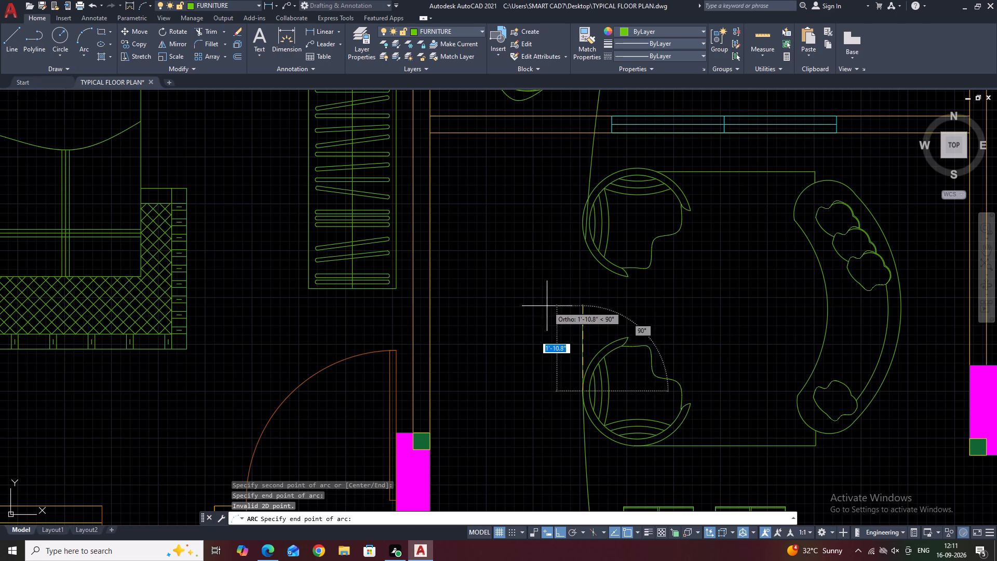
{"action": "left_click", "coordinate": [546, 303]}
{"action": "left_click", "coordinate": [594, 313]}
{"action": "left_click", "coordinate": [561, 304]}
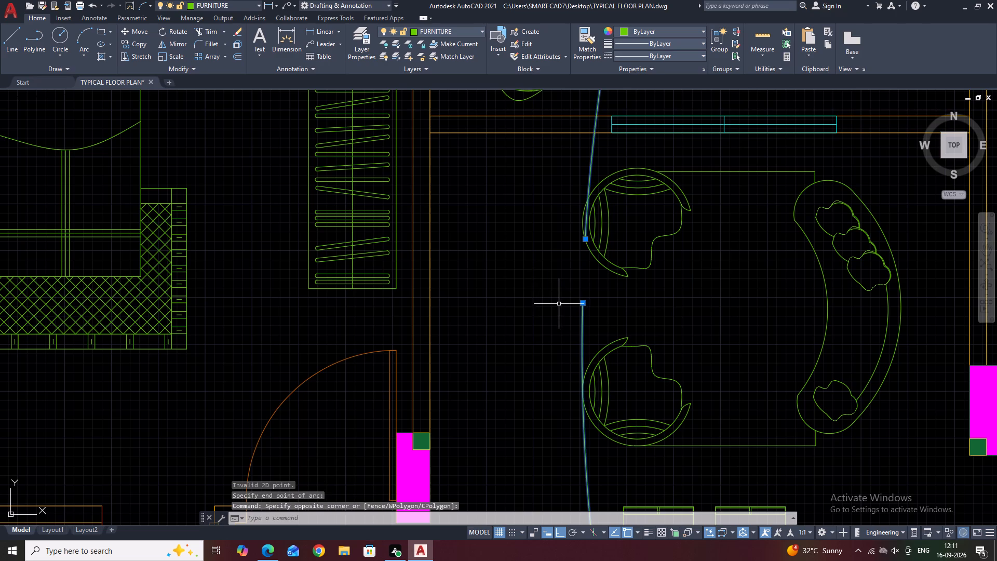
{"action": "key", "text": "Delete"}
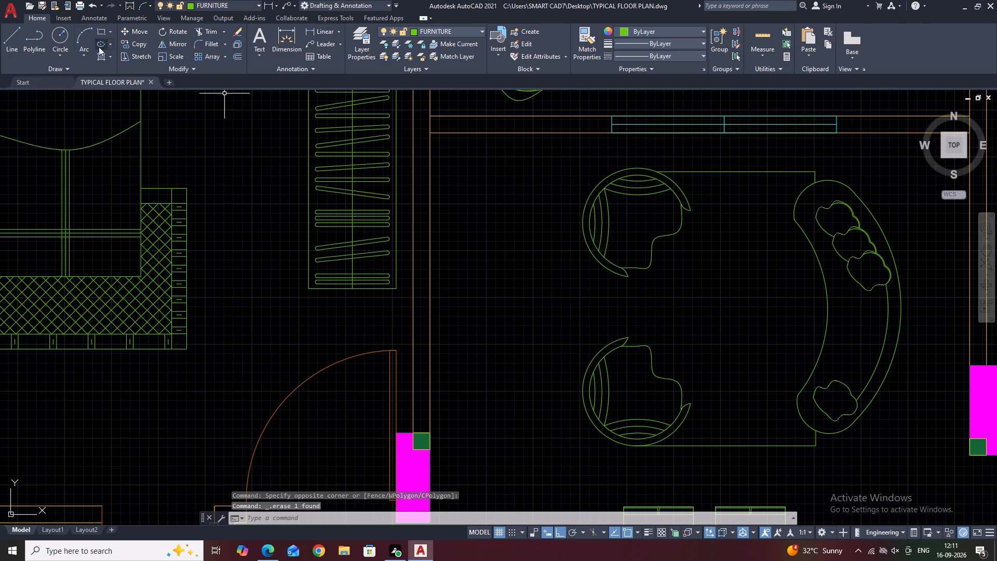
Draw a vertical line joining the westernmost points of the north and south round chairs.
{"action": "left_click", "coordinate": [12, 35]}
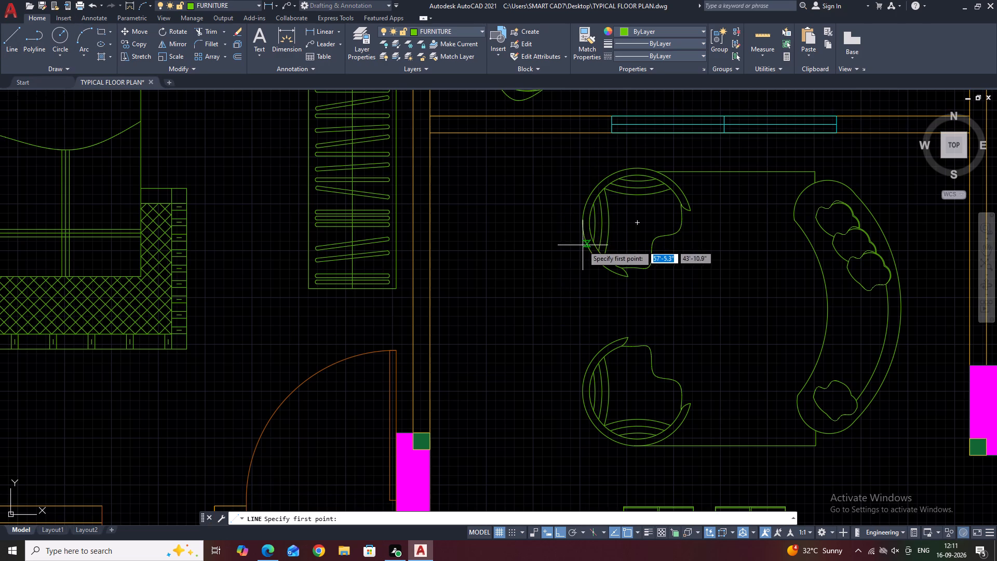
{"action": "left_click", "coordinate": [581, 223]}
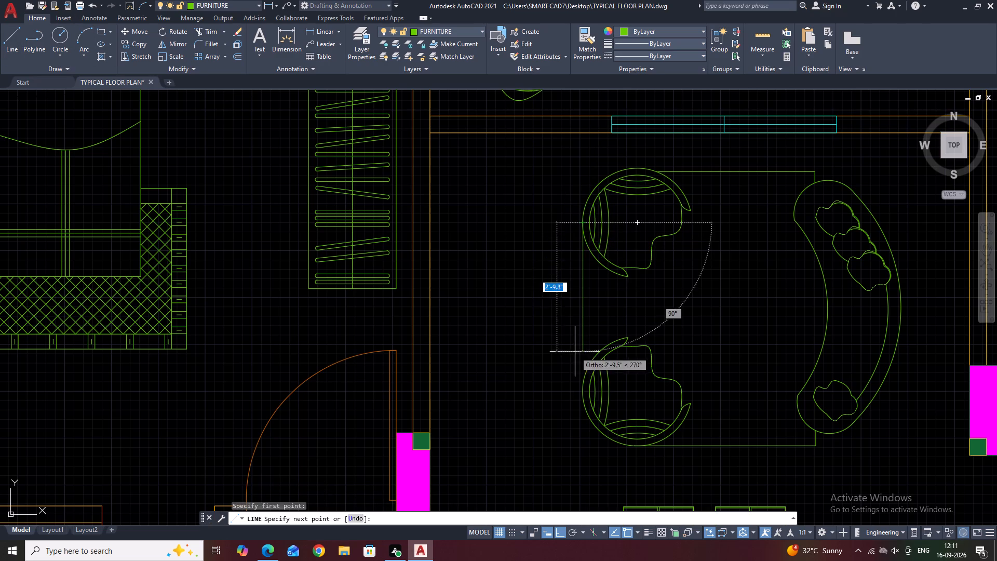
{"action": "left_click", "coordinate": [584, 392]}
{"action": "right_click", "coordinate": [580, 391]}
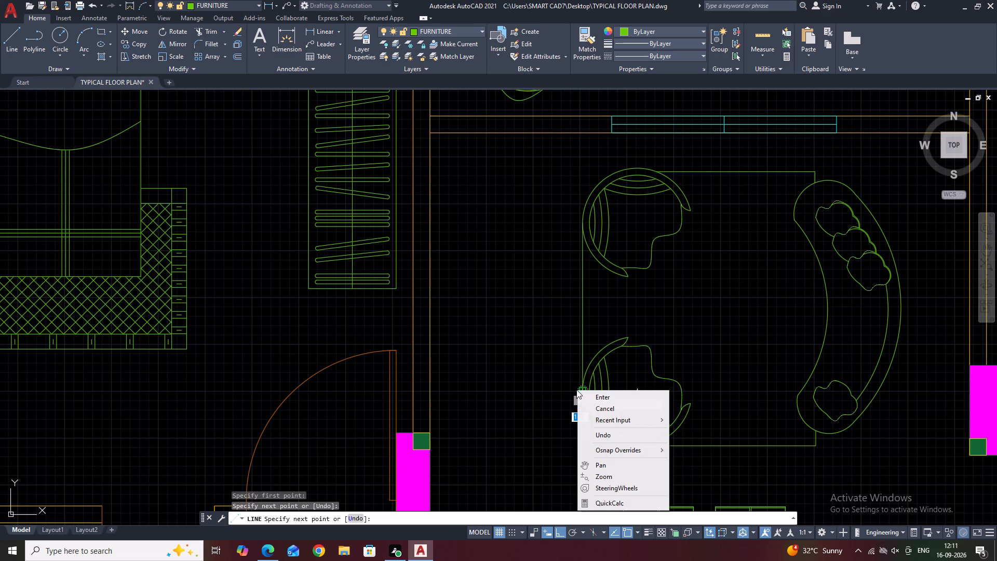
{"action": "left_click", "coordinate": [599, 408]}
Move the dining table with its six chairs about 1'-6" straight south, away from the seating group.
{"action": "scroll", "coordinate": [649, 327], "scroll_direction": "down", "scroll_amount": 2}
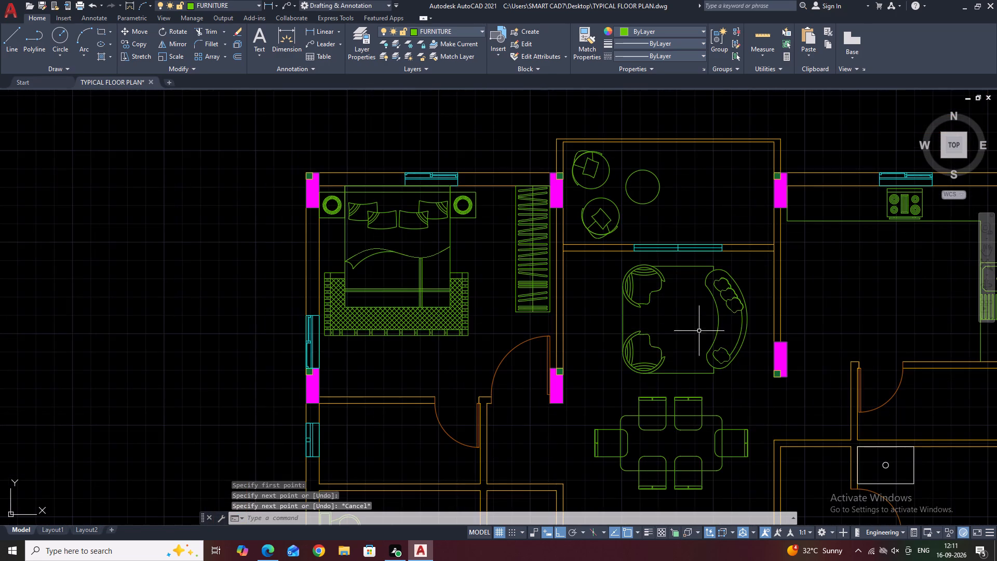
{"action": "middle_click_drag", "start_coordinate": [734, 336], "coordinate": [669, 245]}
{"action": "middle_click_drag", "start_coordinate": [618, 403], "coordinate": [646, 399]}
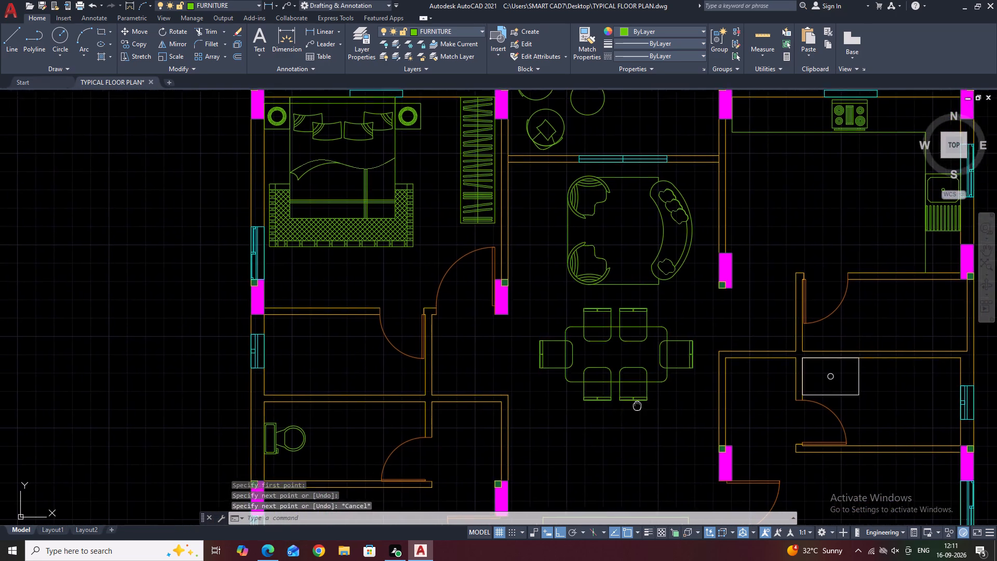
{"action": "middle_click_drag", "start_coordinate": [646, 399], "coordinate": [649, 305]}
{"action": "left_click_drag", "start_coordinate": [667, 333], "coordinate": [664, 325]}
{"action": "left_click", "coordinate": [629, 276]}
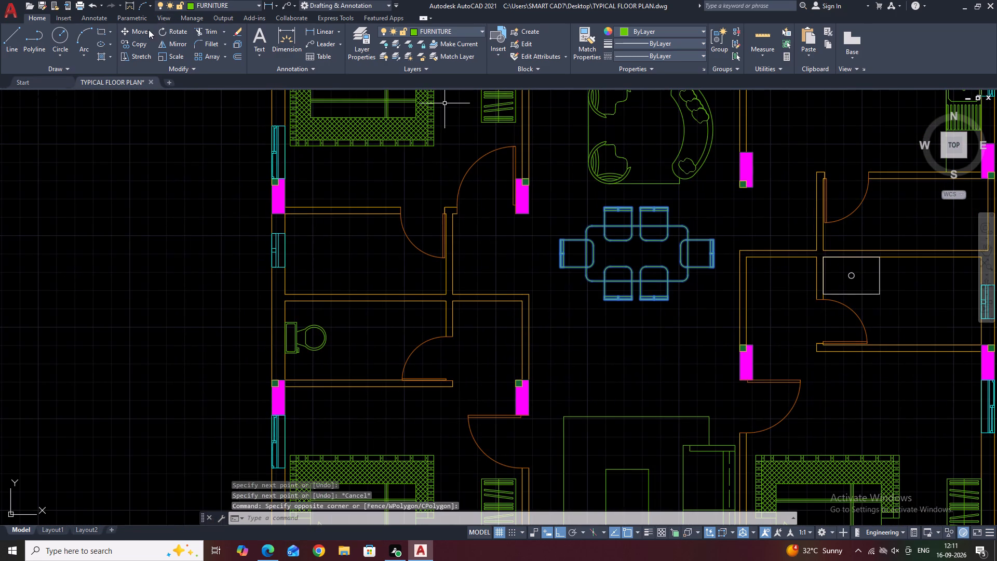
{"action": "left_click", "coordinate": [131, 31]}
{"action": "left_click", "coordinate": [704, 263]}
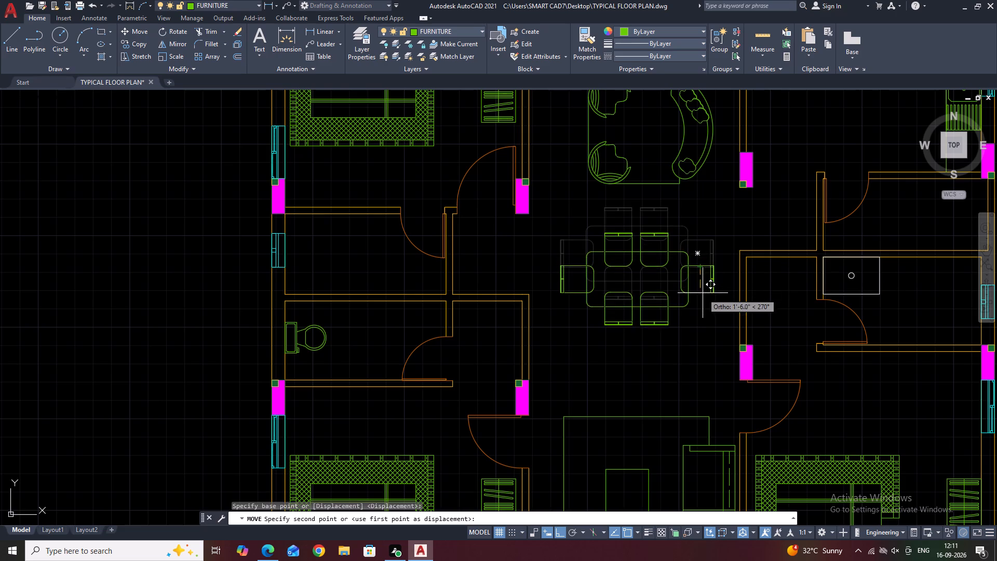
{"action": "left_click", "coordinate": [702, 293]}
Convert the whole seating group, with both chairs, the curved sofa and the outline lines, into a block named ll.
{"action": "middle_click_drag", "start_coordinate": [693, 204], "coordinate": [721, 276]}
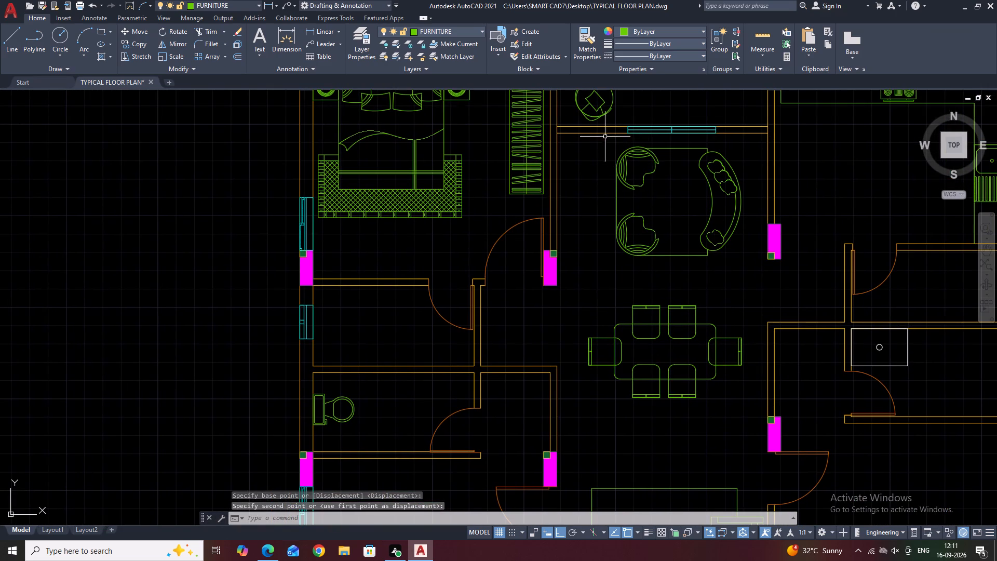
{"action": "left_click", "coordinate": [604, 136]}
{"action": "left_click", "coordinate": [760, 263]}
{"action": "middle_click_drag", "start_coordinate": [710, 175], "coordinate": [718, 207]}
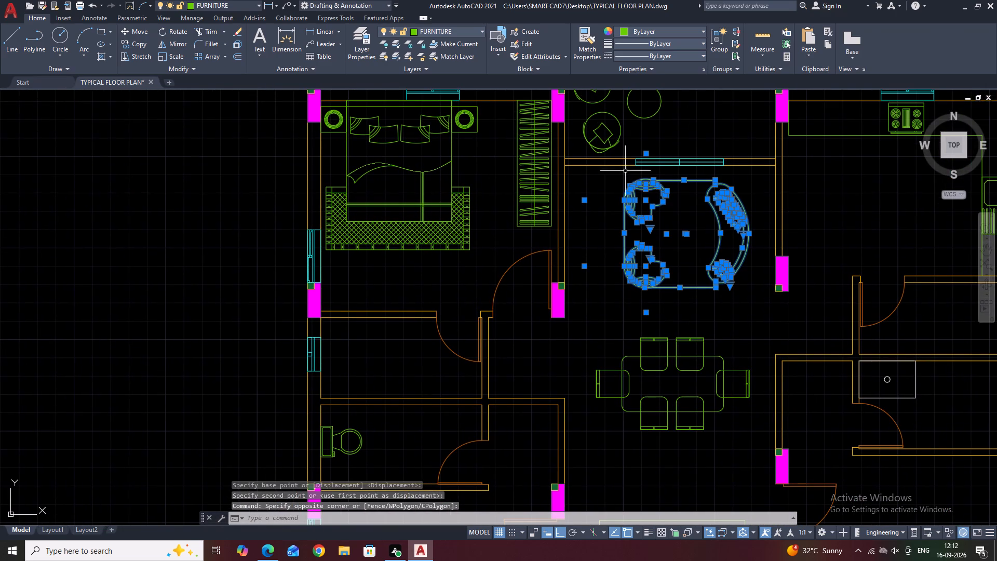
{"action": "left_click", "coordinate": [605, 171]}
{"action": "left_click", "coordinate": [753, 298]}
{"action": "scroll", "coordinate": [722, 259], "scroll_direction": "up", "scroll_amount": 2}
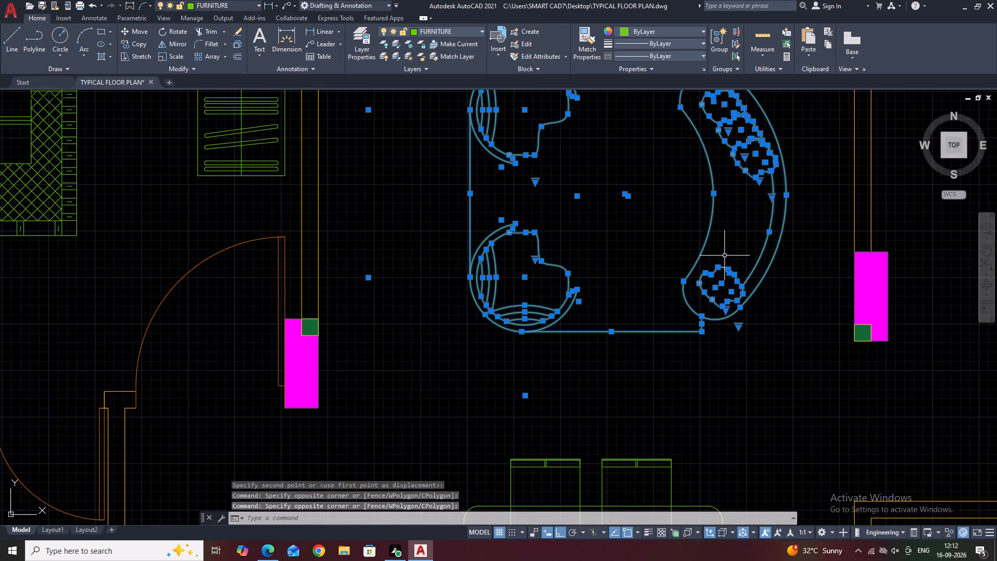
{"action": "middle_click_drag", "start_coordinate": [734, 253], "coordinate": [770, 306]}
{"action": "scroll", "coordinate": [776, 314], "scroll_direction": "down", "scroll_amount": 2}
{"action": "scroll", "coordinate": [759, 241], "scroll_direction": "up", "scroll_amount": 2}
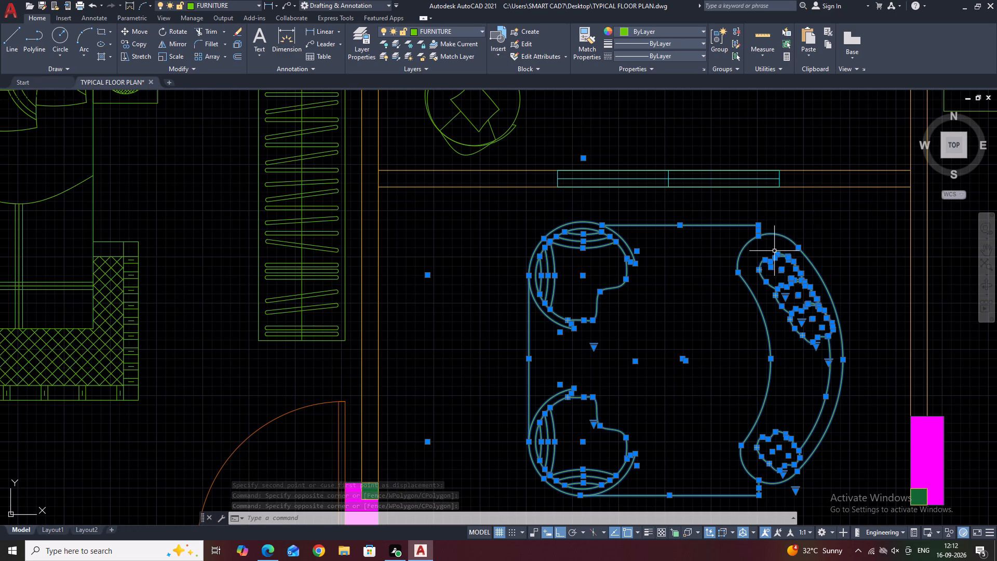
{"action": "type", "text": "b"}
{"action": "key", "text": "space"}
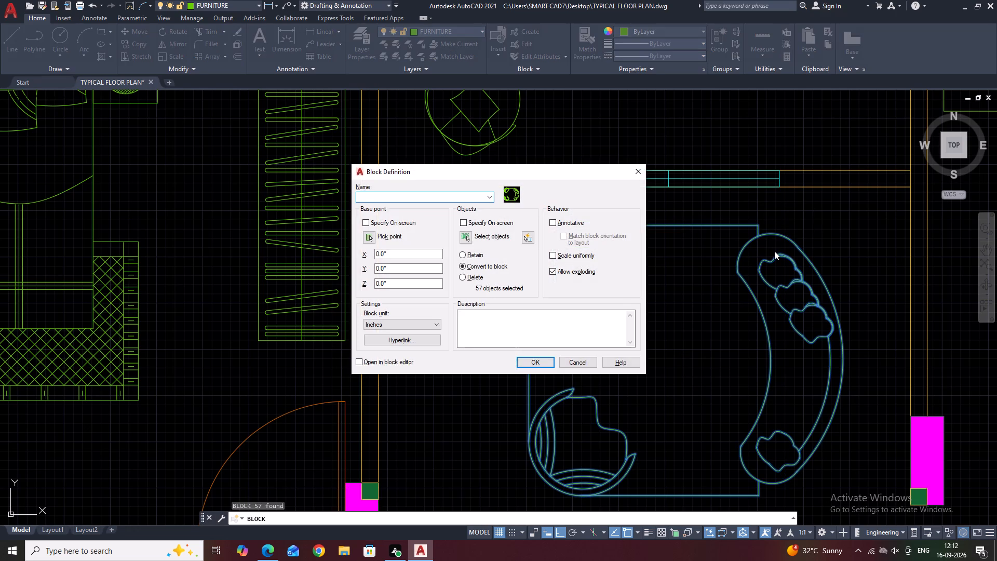
{"action": "type", "text": "ll"}
{"action": "left_click", "coordinate": [531, 365]}
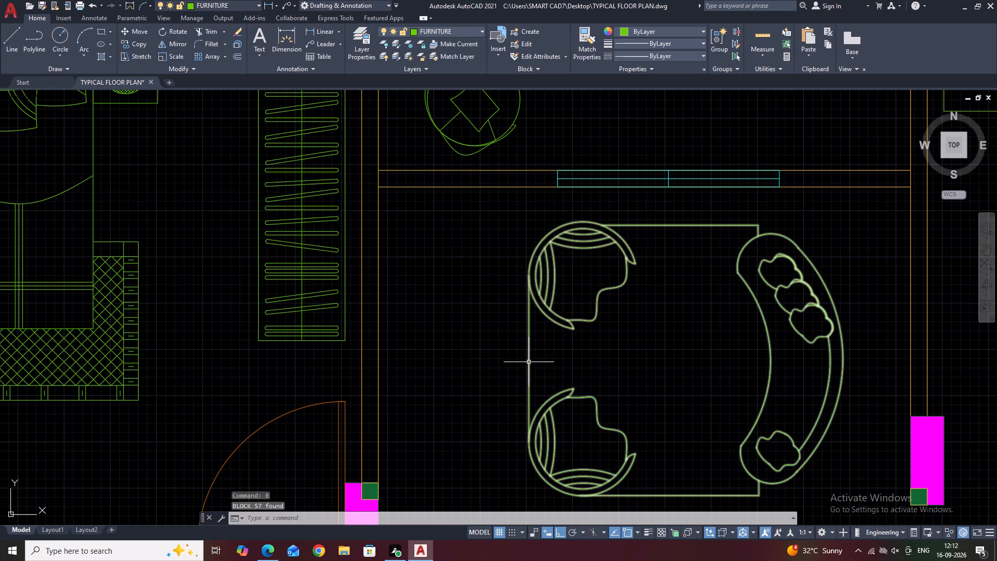
Review the seating group block and its placement within the surrounding floor plan.
{"action": "scroll", "coordinate": [673, 255], "scroll_direction": "down", "scroll_amount": 2}
{"action": "middle_click_drag", "start_coordinate": [701, 316], "coordinate": [724, 347]}
{"action": "scroll", "coordinate": [756, 349], "scroll_direction": "up", "scroll_amount": 2}
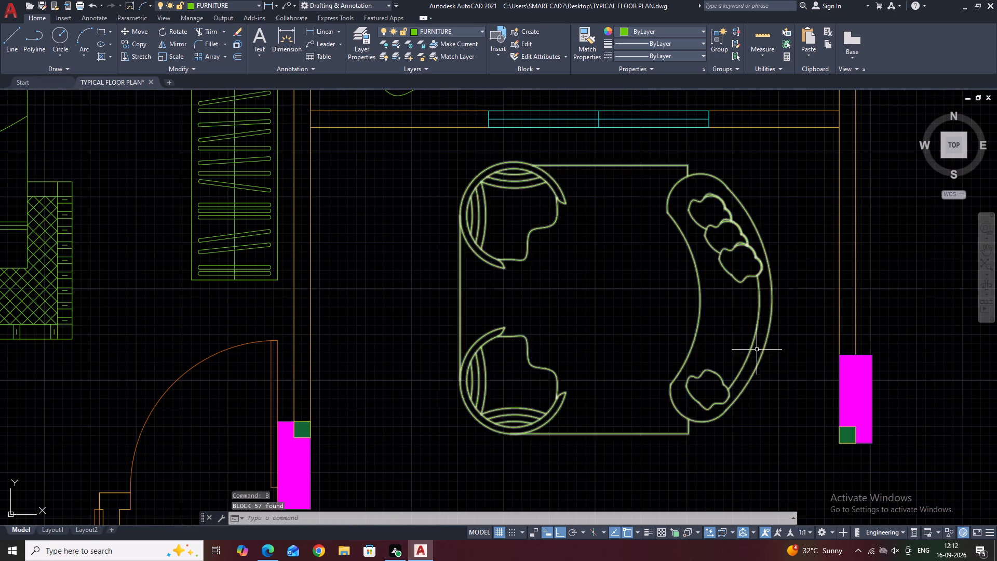
{"action": "left_click", "coordinate": [796, 377]}
{"action": "left_click", "coordinate": [775, 354]}
{"action": "scroll", "coordinate": [686, 250], "scroll_direction": "down", "scroll_amount": 3}
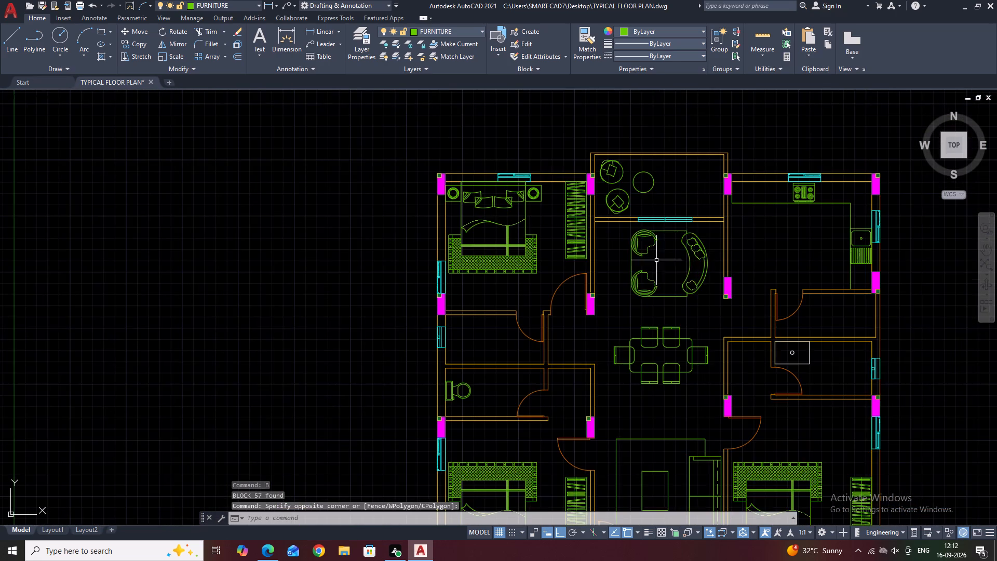
{"action": "middle_click_drag", "start_coordinate": [675, 309], "coordinate": [536, 210]}
{"action": "middle_click_drag", "start_coordinate": [329, 279], "coordinate": [437, 367]}
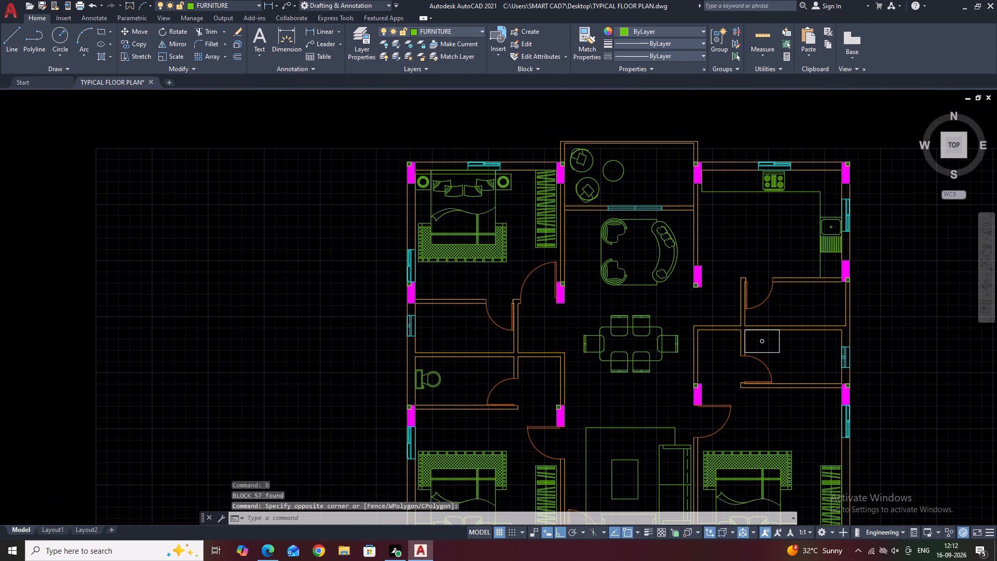
Erase the white rectangle and the small circle inside it from the small room east of the dining table.
{"action": "scroll", "coordinate": [828, 364], "scroll_direction": "up", "scroll_amount": 3}
{"action": "left_click_drag", "start_coordinate": [699, 380], "coordinate": [639, 319]}
{"action": "left_click", "coordinate": [608, 281]}
{"action": "left_click", "coordinate": [573, 260]}
{"action": "left_click", "coordinate": [560, 278]}
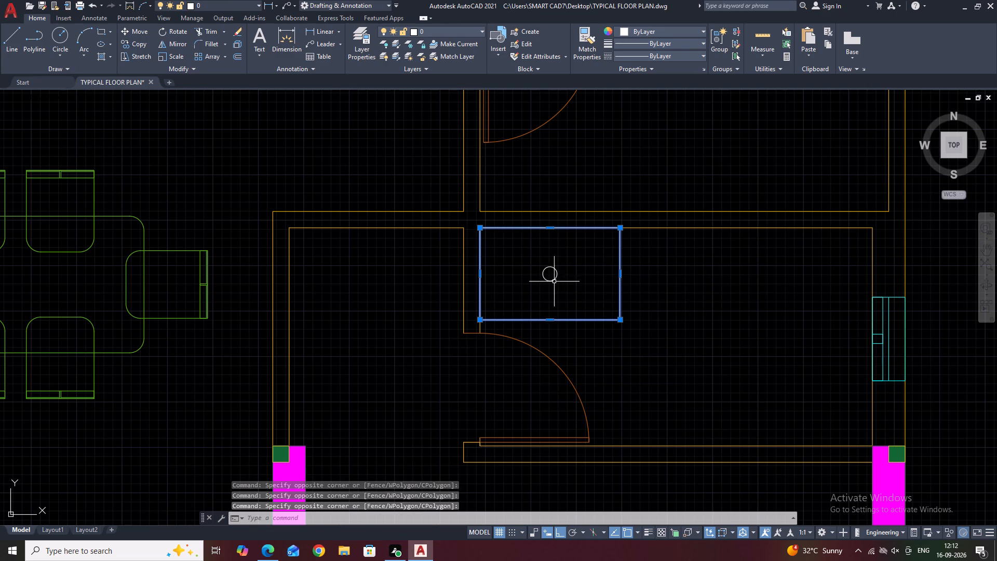
{"action": "left_click_drag", "start_coordinate": [577, 297], "coordinate": [573, 291]}
{"action": "left_click", "coordinate": [552, 275]}
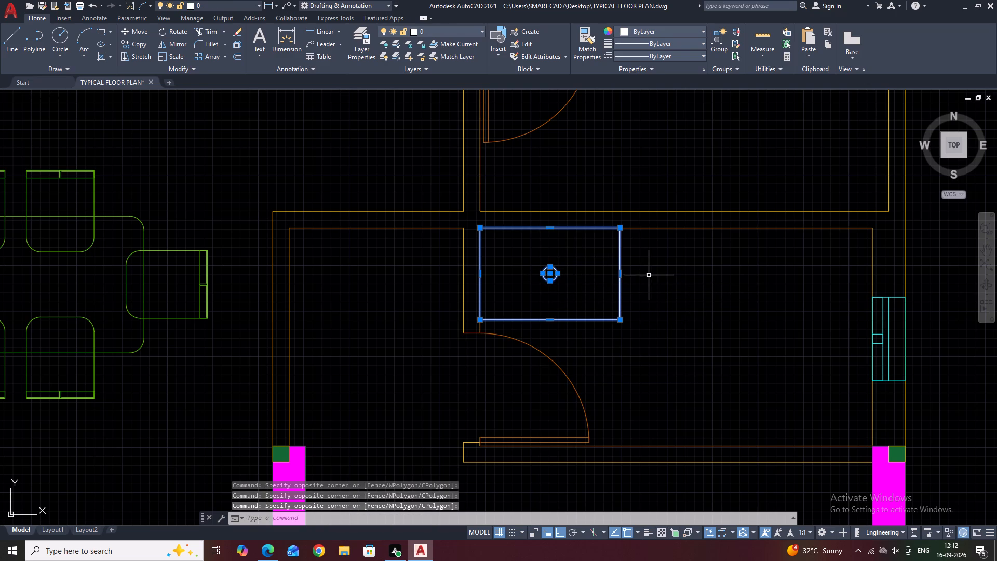
{"action": "right_click", "coordinate": [651, 276]}
{"action": "left_click", "coordinate": [682, 344]}
Draw a rectangle about 3' by 2'-5" in the northwest corner of the small room's door side, against both walls.
{"action": "middle_click_drag", "start_coordinate": [569, 280], "coordinate": [599, 325]}
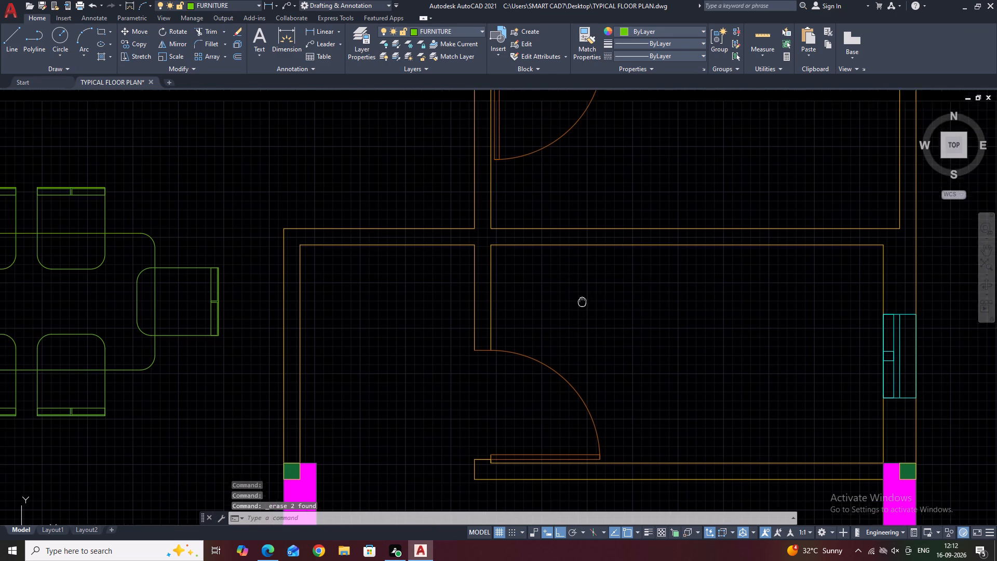
{"action": "middle_click_drag", "start_coordinate": [599, 325], "coordinate": [611, 343]}
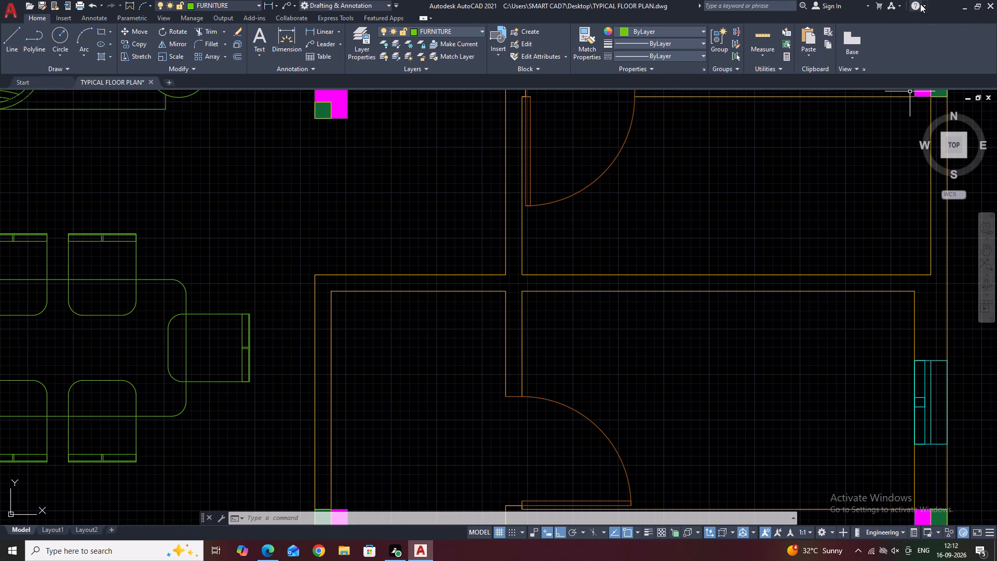
{"action": "scroll", "coordinate": [868, 81], "scroll_direction": "down", "scroll_amount": 1}
{"action": "scroll", "coordinate": [671, 244], "scroll_direction": "down", "scroll_amount": 3}
{"action": "right_click", "coordinate": [654, 265]}
{"action": "scroll", "coordinate": [654, 265], "scroll_direction": "up", "scroll_amount": 2}
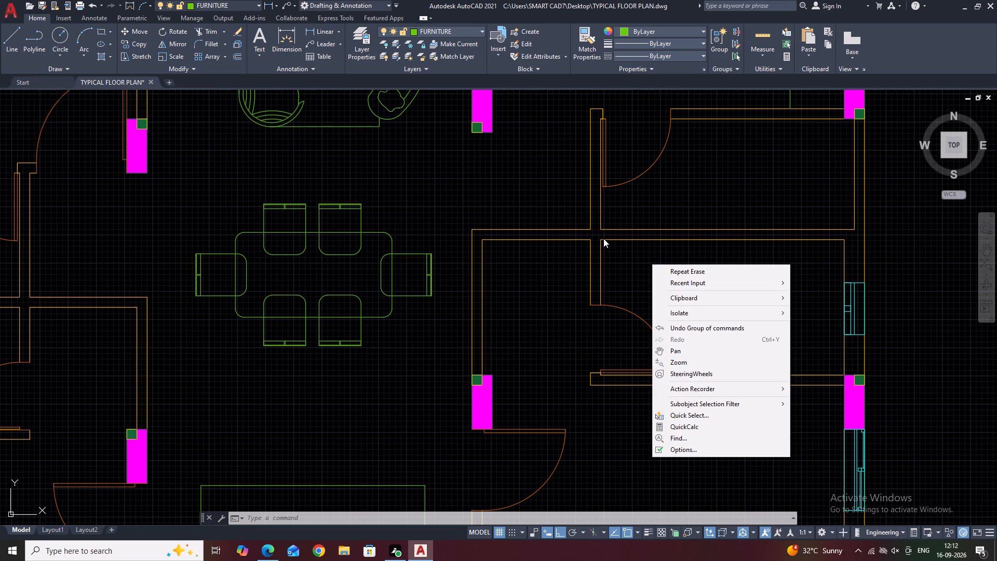
{"action": "key", "text": "Escape"}
{"action": "middle_click_drag", "start_coordinate": [712, 322], "coordinate": [661, 304]}
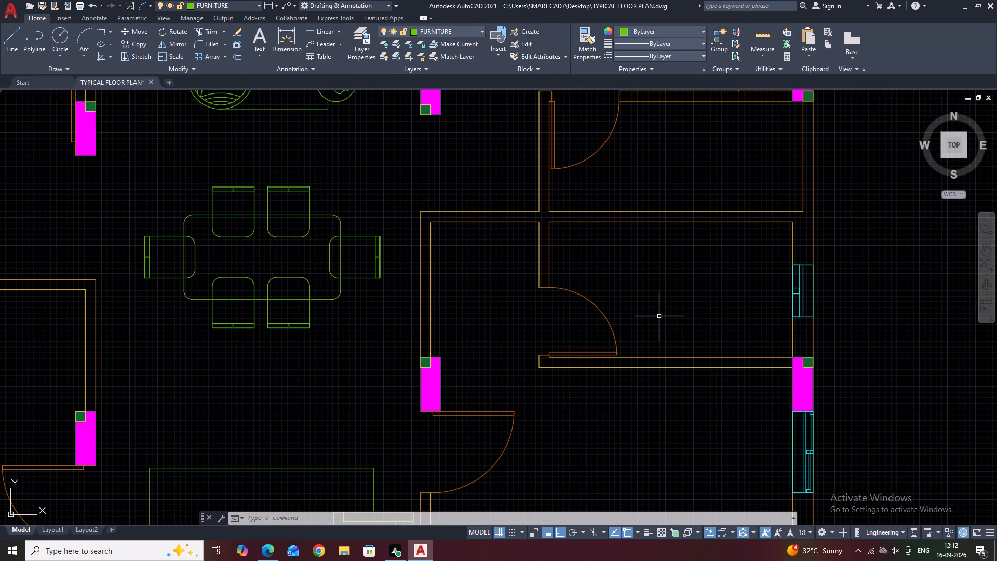
{"action": "type", "text": "rec"}
{"action": "key", "text": "space"}
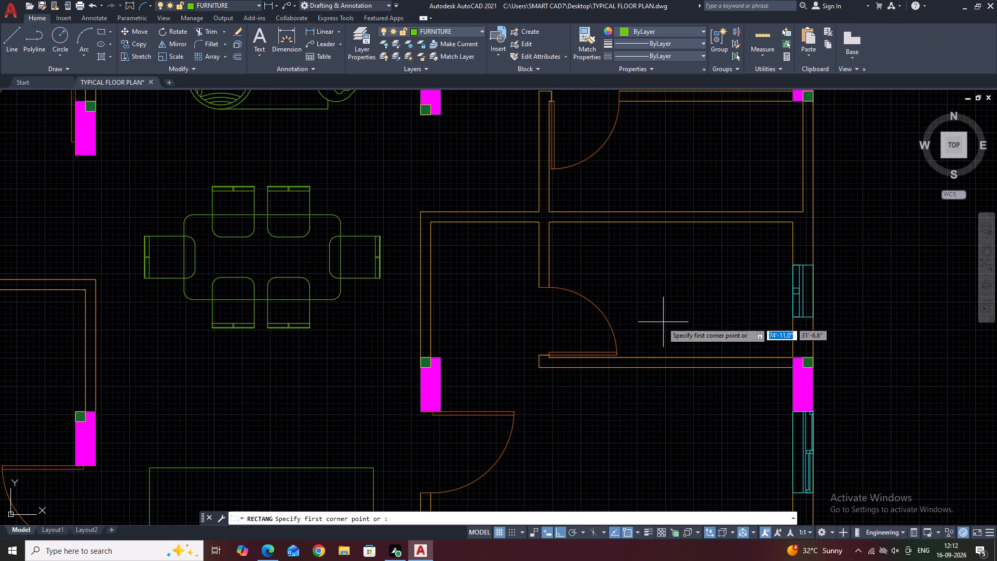
{"action": "middle_click_drag", "start_coordinate": [766, 358], "coordinate": [746, 300]}
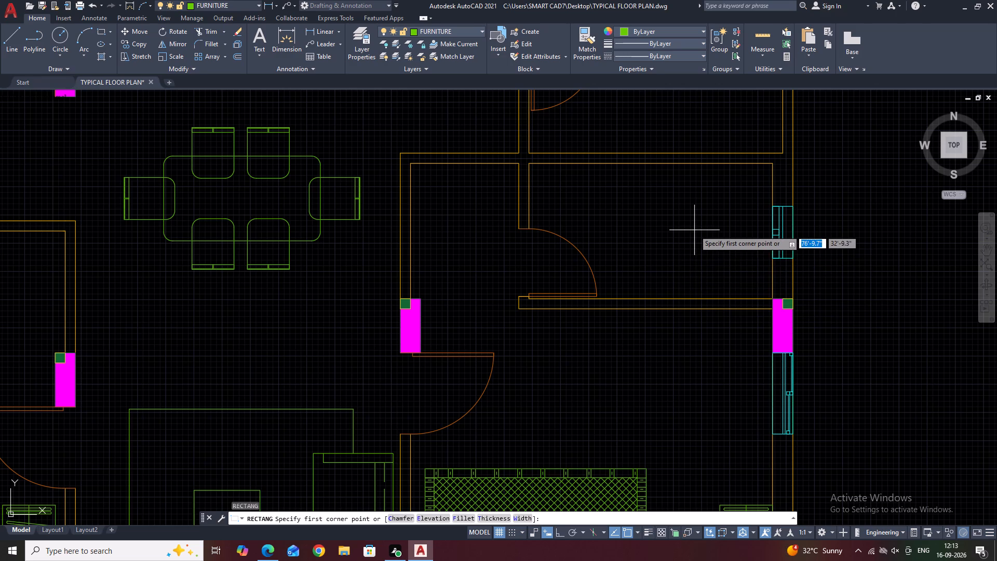
{"action": "left_click", "coordinate": [531, 163]}
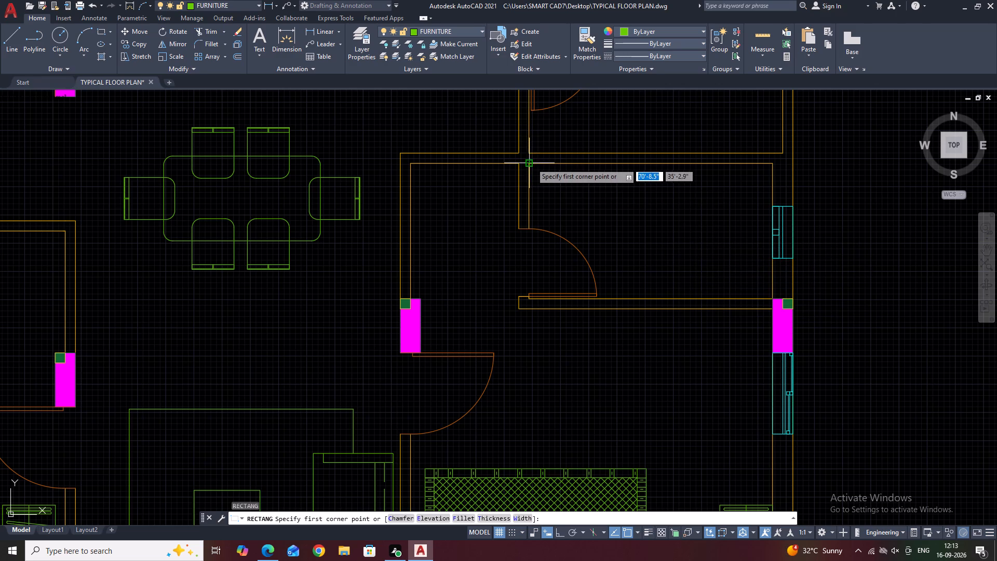
{"action": "left_click", "coordinate": [616, 229]}
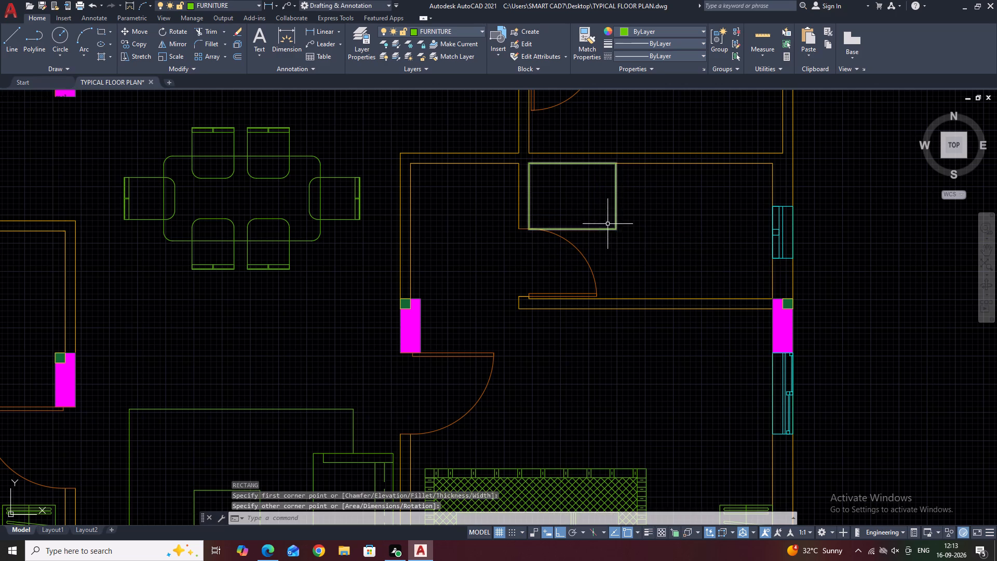
Stretch the new rectangle's south edge slightly north so it clears the door opening and swing arc.
{"action": "middle_click_drag", "start_coordinate": [616, 230], "coordinate": [641, 269]}
{"action": "scroll", "coordinate": [573, 270], "scroll_direction": "up", "scroll_amount": 2}
{"action": "left_click", "coordinate": [586, 268]}
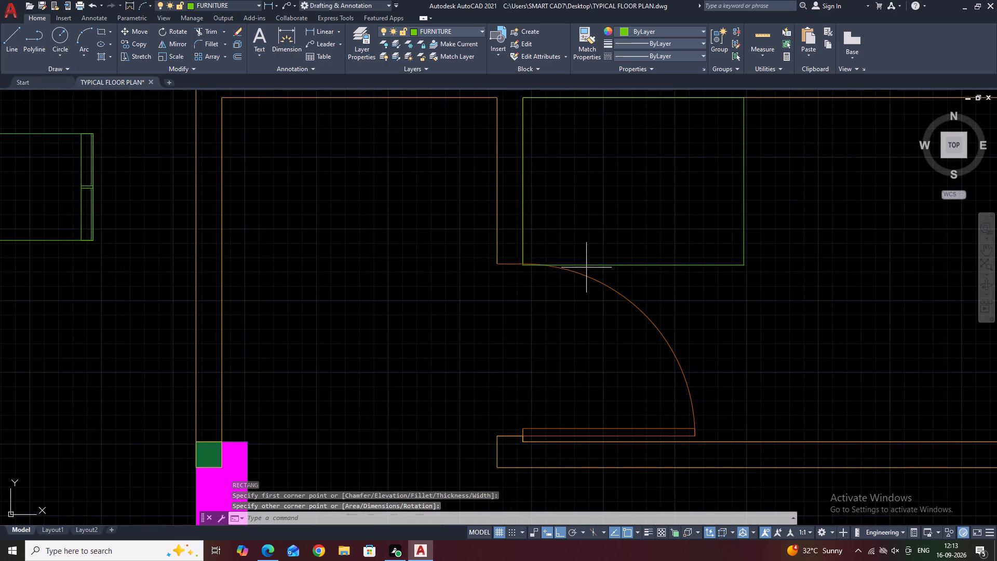
{"action": "left_click", "coordinate": [583, 262]}
{"action": "scroll", "coordinate": [649, 275], "scroll_direction": "up", "scroll_amount": 2}
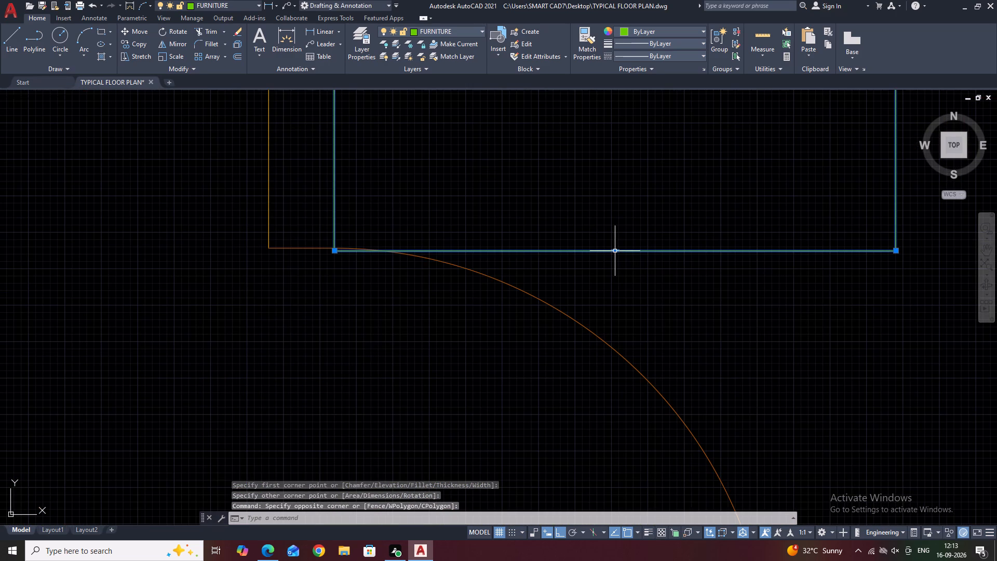
{"action": "left_click", "coordinate": [616, 249]}
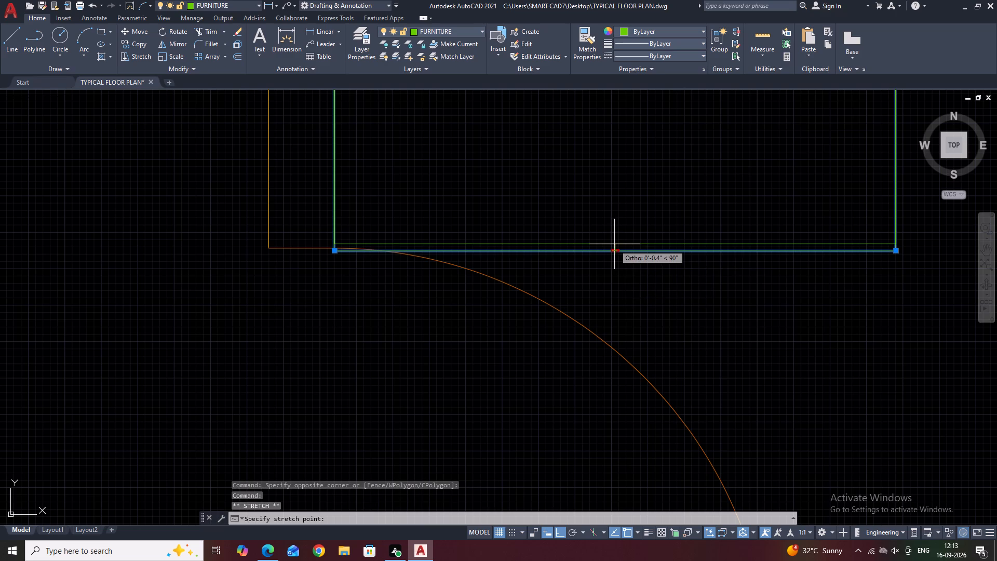
{"action": "left_click", "coordinate": [613, 245]}
{"action": "key", "text": "Escape"}
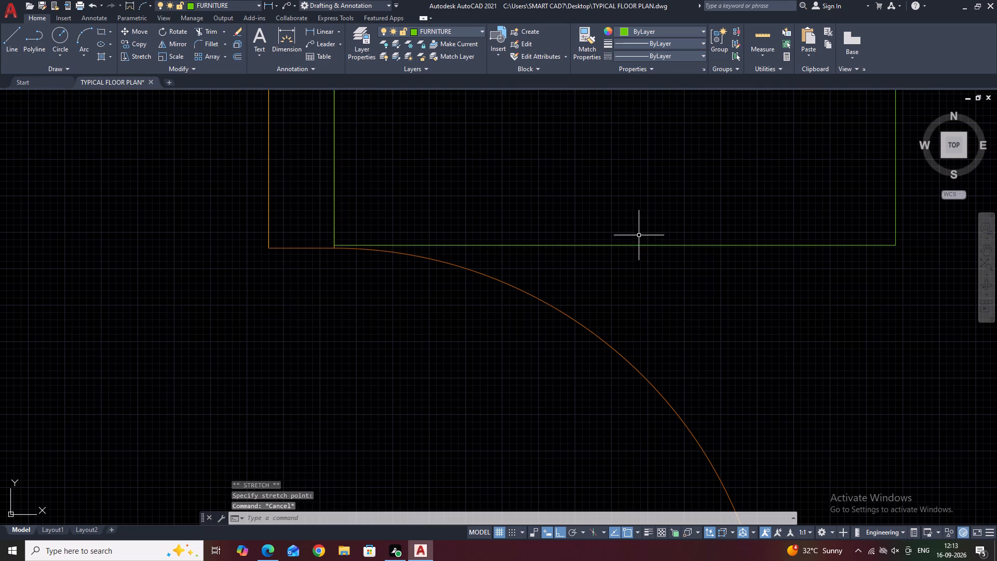
Offset the rectangle 1" inward.
{"action": "scroll", "coordinate": [646, 244], "scroll_direction": "down", "scroll_amount": 4}
{"action": "middle_click_drag", "start_coordinate": [697, 206], "coordinate": [709, 260]}
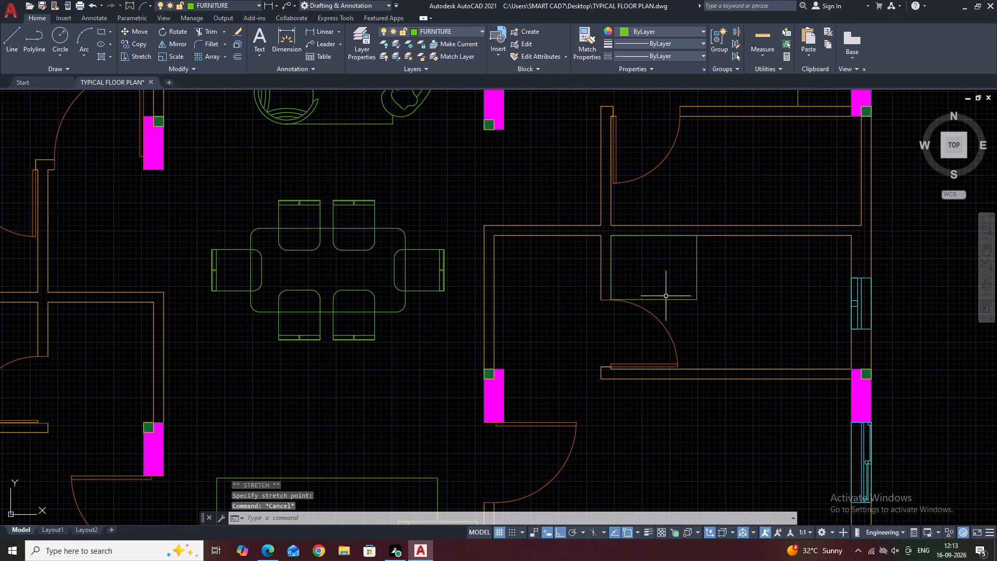
{"action": "left_click", "coordinate": [677, 300]}
{"action": "key", "text": "o"}
{"action": "key", "text": "space"}
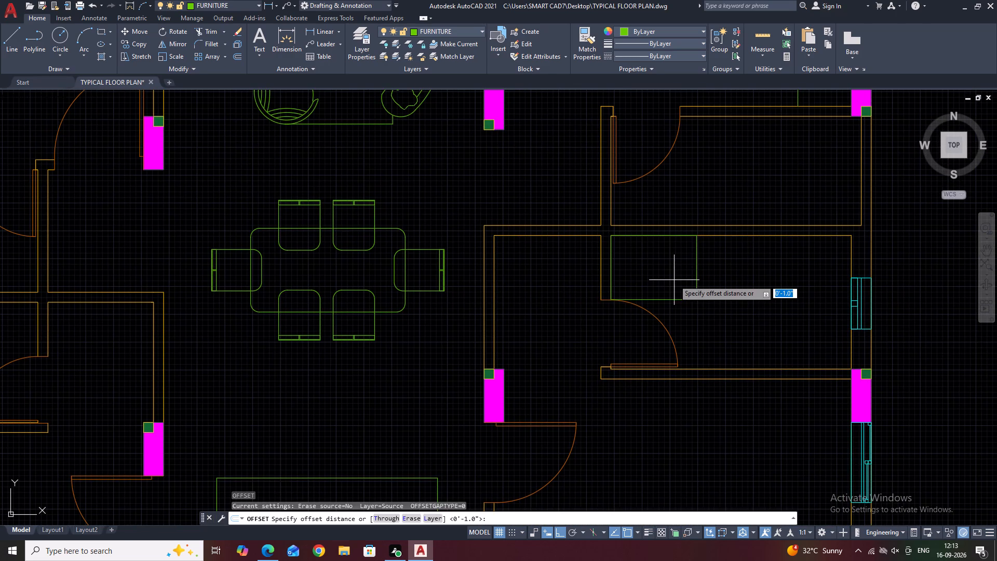
{"action": "key", "text": "space"}
{"action": "left_click", "coordinate": [668, 286]}
{"action": "key", "text": "Escape"}
Stretch the inner rectangle's north edge well southward, leaving a wide strip between it and the north wall.
{"action": "scroll", "coordinate": [639, 243], "scroll_direction": "up", "scroll_amount": 3}
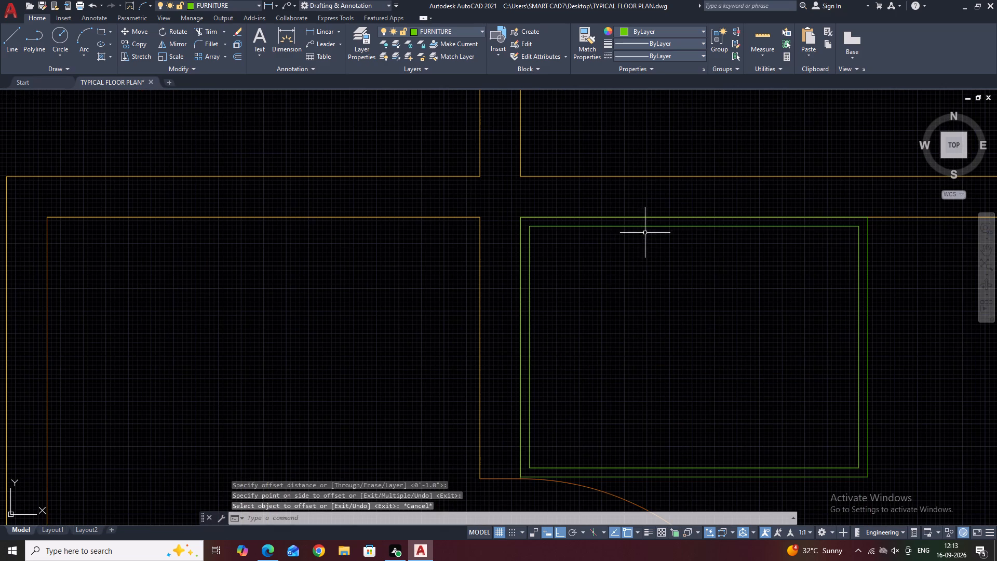
{"action": "left_click", "coordinate": [653, 225]}
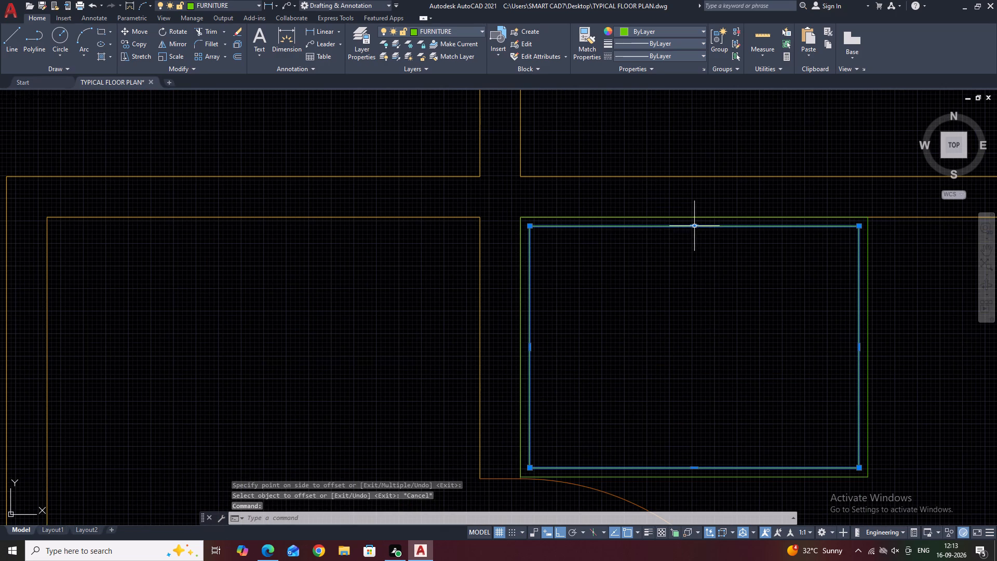
{"action": "left_click", "coordinate": [694, 227]}
{"action": "left_click", "coordinate": [692, 318]}
{"action": "key", "text": "Escape"}
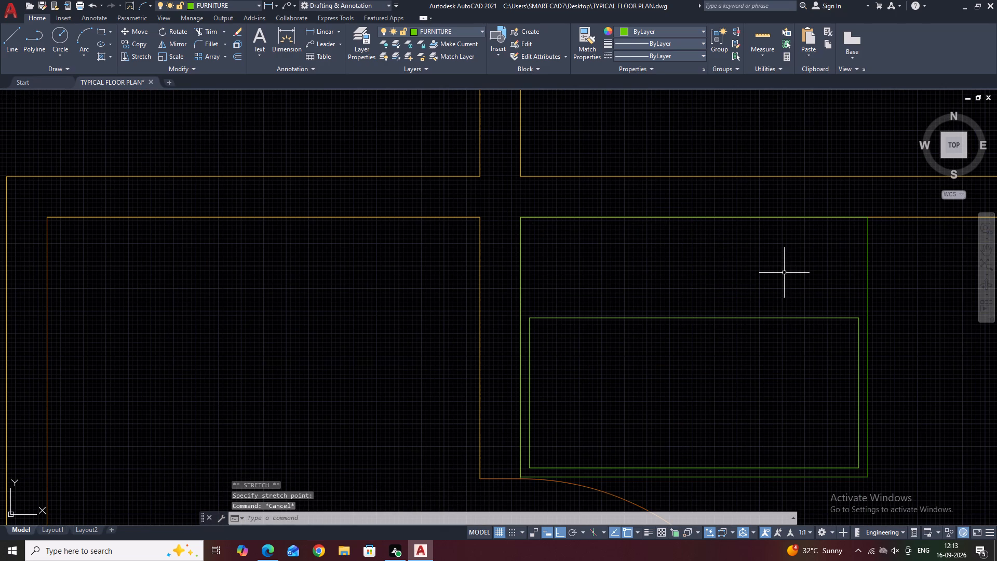
Fillet the two north corners of the inner rectangle with a 1" radius.
{"action": "middle_click_drag", "start_coordinate": [841, 309], "coordinate": [842, 339]}
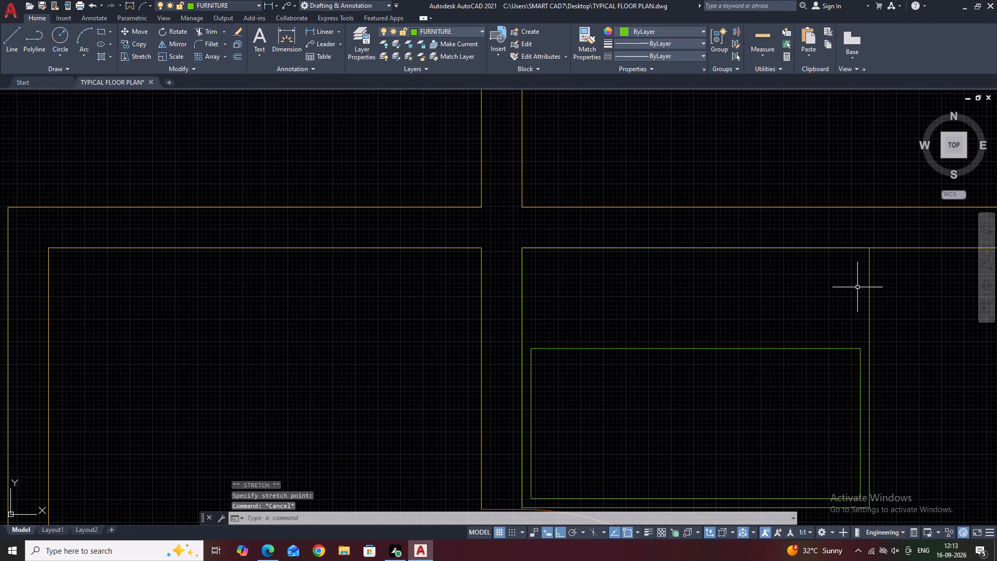
{"action": "type", "text": "f"}
{"action": "key", "text": "space"}
{"action": "middle_click_drag", "start_coordinate": [635, 343], "coordinate": [638, 275]}
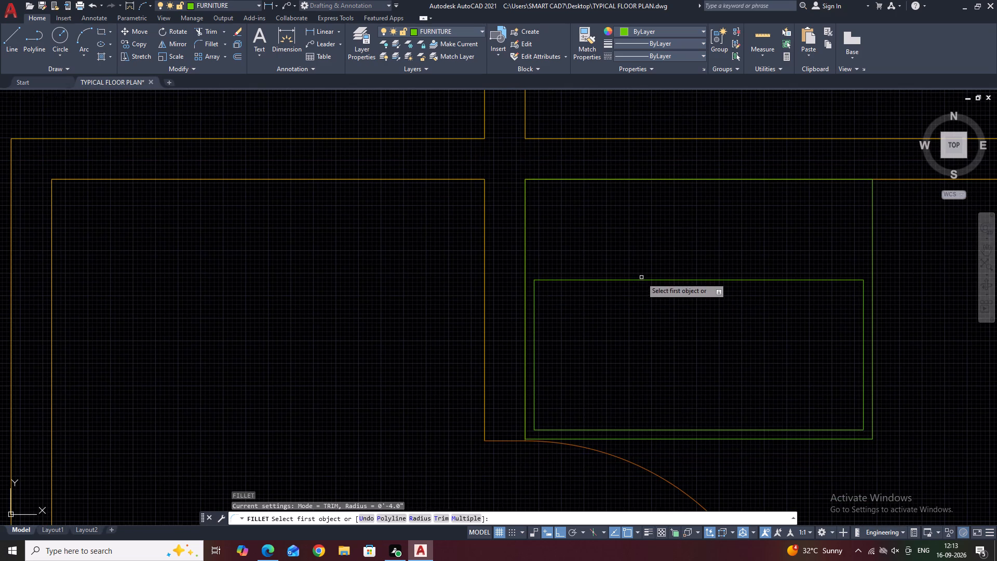
{"action": "key", "text": "r"}
{"action": "key", "text": "space"}
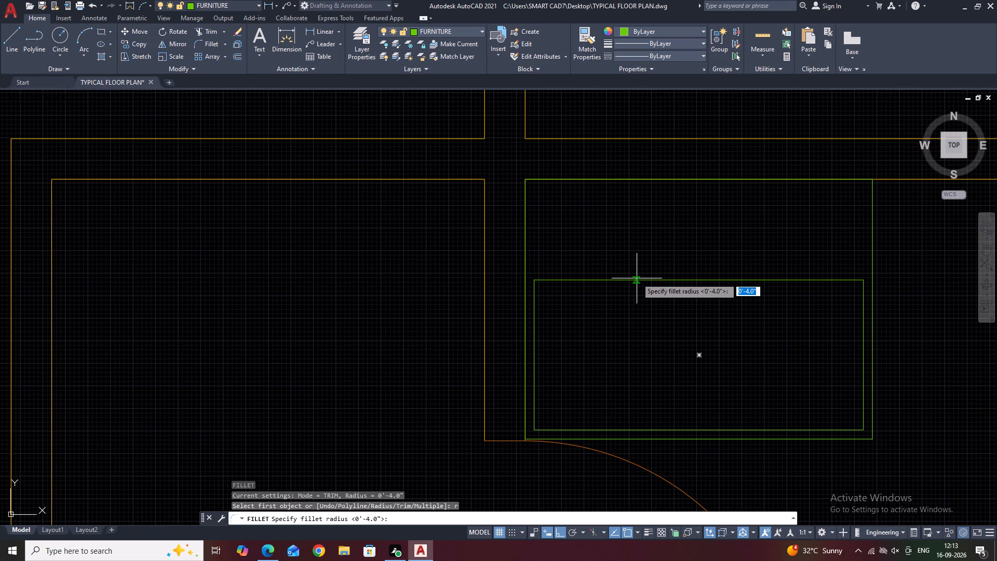
{"action": "type", "text": "1"}
{"action": "key", "text": "space"}
{"action": "left_click", "coordinate": [616, 280]}
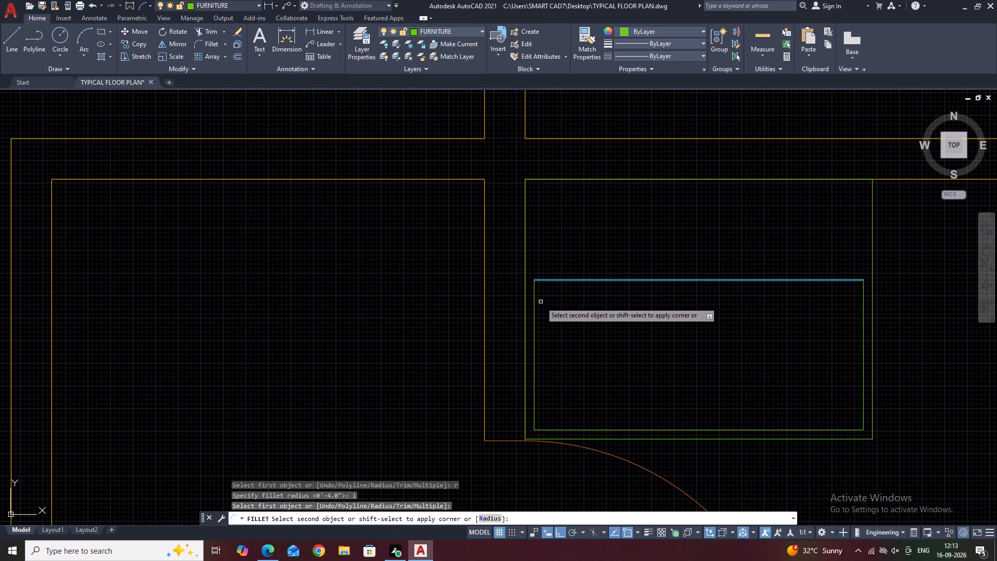
{"action": "left_click", "coordinate": [535, 308]}
{"action": "middle_click_drag", "start_coordinate": [716, 307], "coordinate": [608, 262]}
{"action": "key", "text": "space"}
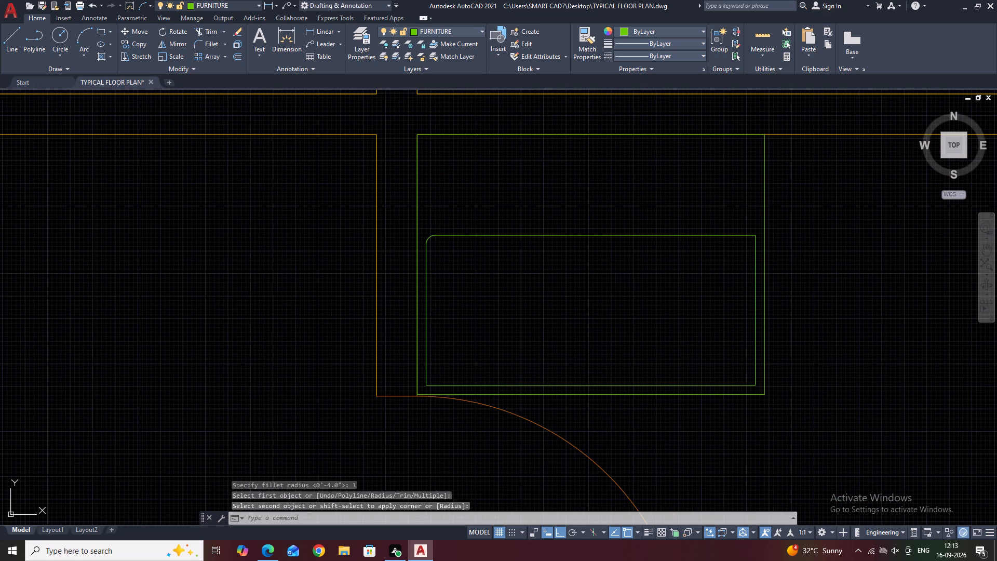
{"action": "left_click", "coordinate": [727, 235]}
{"action": "left_click", "coordinate": [755, 249]}
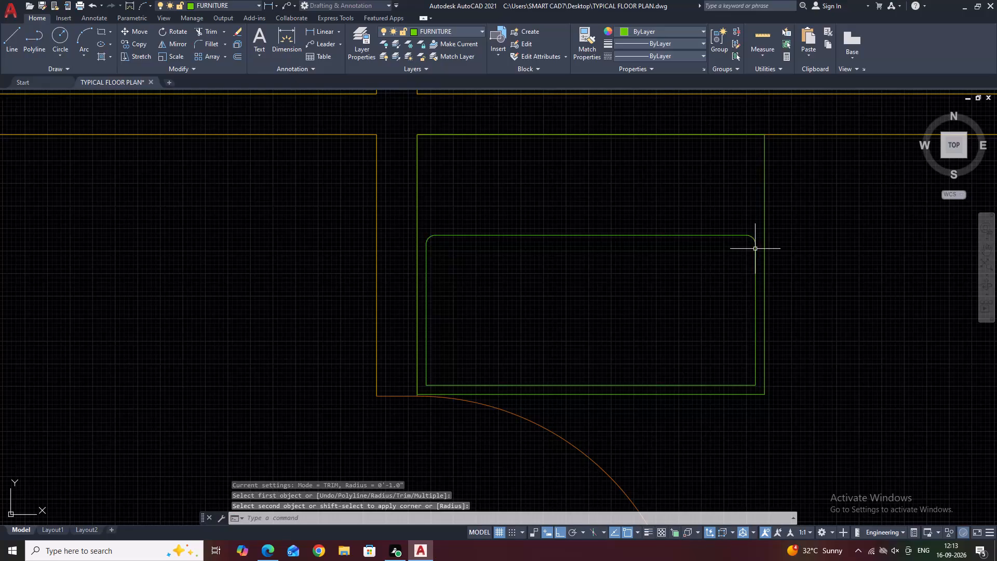
Fillet the two south corners of the inner rectangle with the same 1" radius.
{"action": "middle_click_drag", "start_coordinate": [770, 343], "coordinate": [773, 313]}
{"action": "key", "text": "space"}
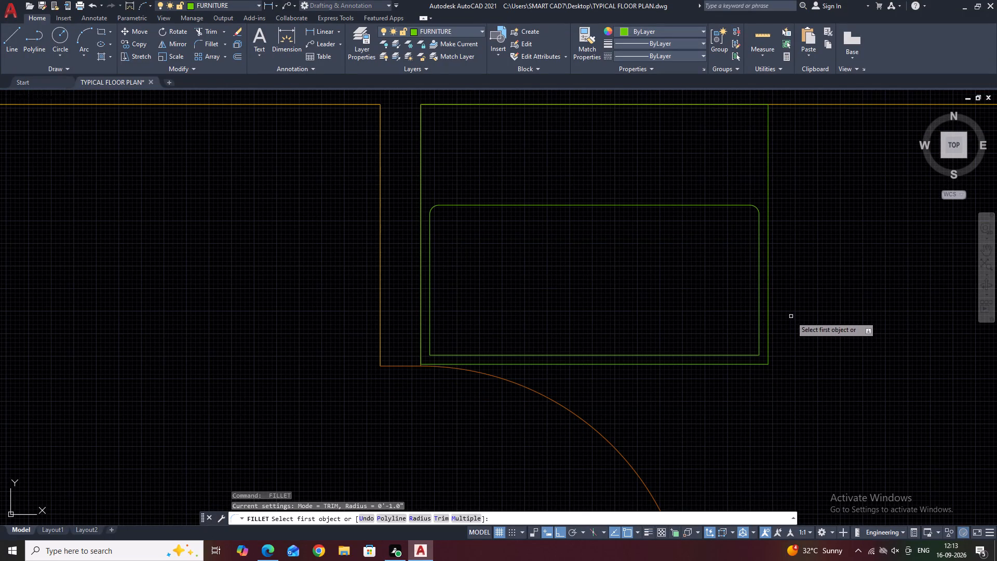
{"action": "left_click", "coordinate": [759, 314]}
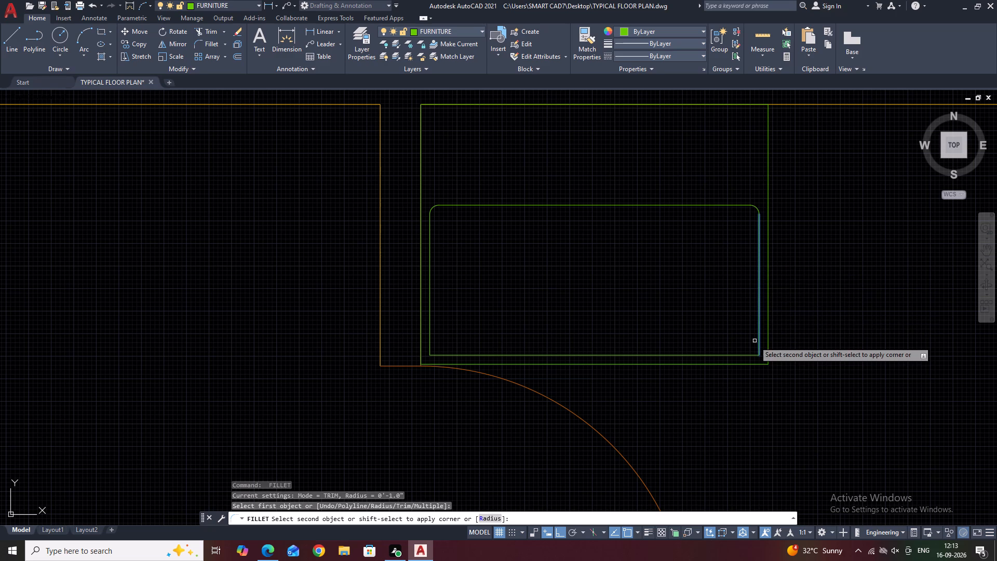
{"action": "left_click", "coordinate": [747, 354]}
{"action": "middle_click_drag", "start_coordinate": [588, 328], "coordinate": [632, 299]}
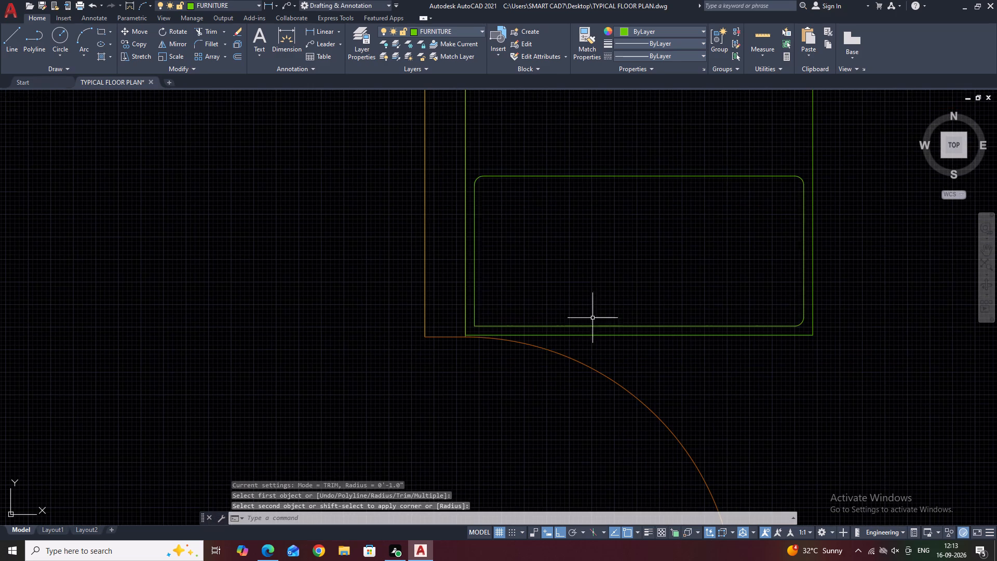
{"action": "key", "text": "space"}
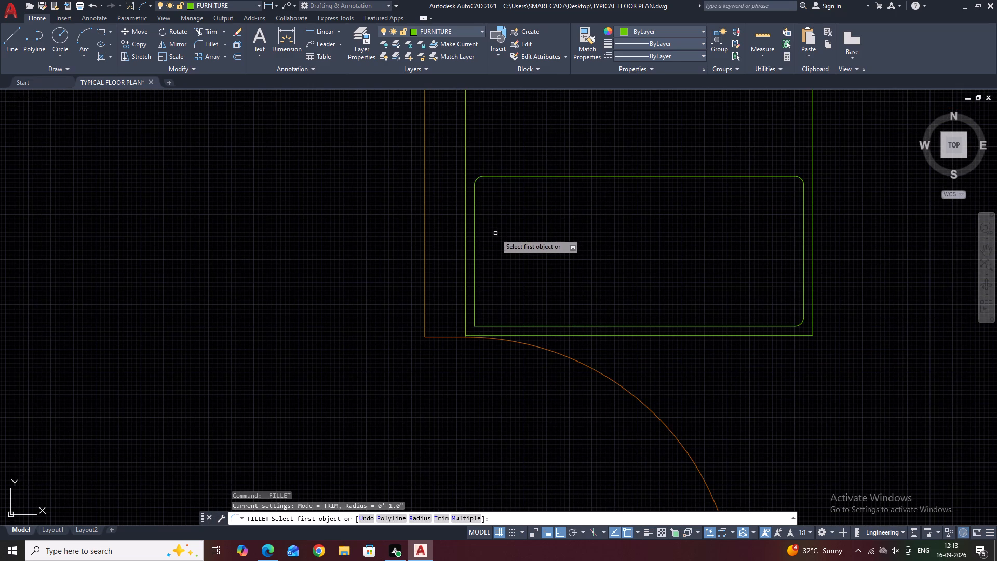
{"action": "left_click", "coordinate": [510, 326]}
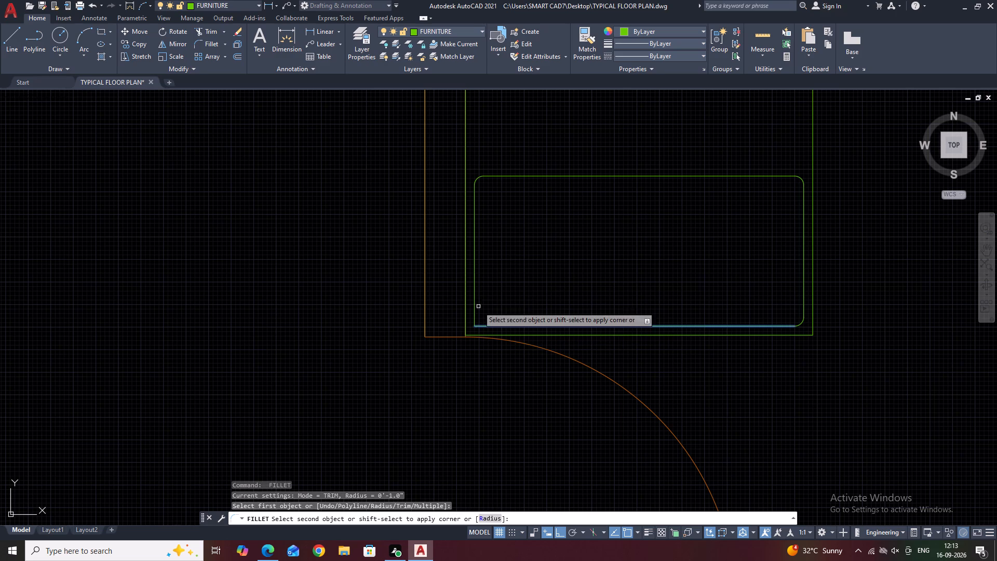
{"action": "left_click", "coordinate": [474, 301]}
{"action": "right_click", "coordinate": [557, 278]}
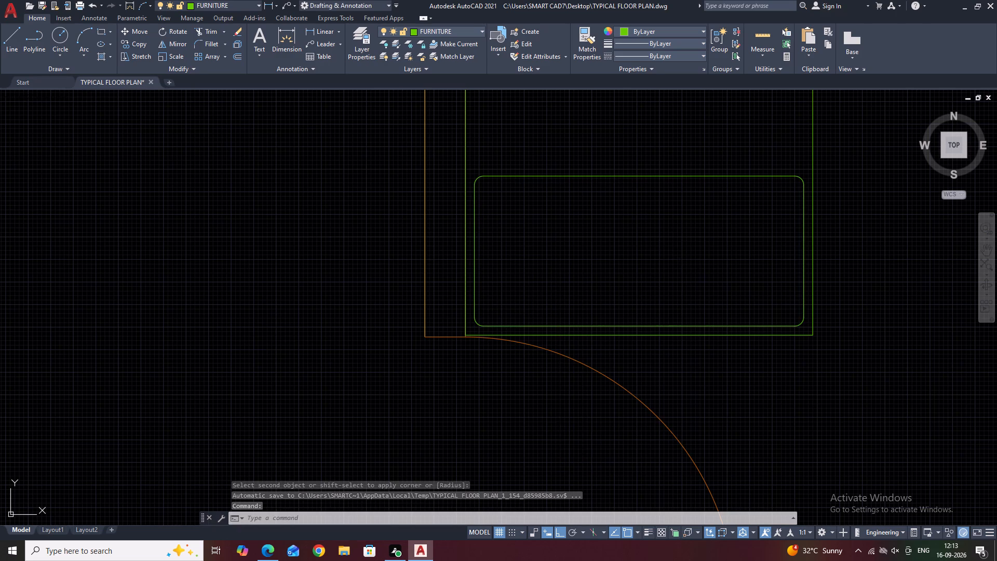
{"action": "key", "text": "Escape"}
Draw a narrow rectangle about 1.9" by 1'-5.4" from the fixture's north edge southward into the inner rounded rectangle.
{"action": "middle_click_drag", "start_coordinate": [711, 193], "coordinate": [722, 208]}
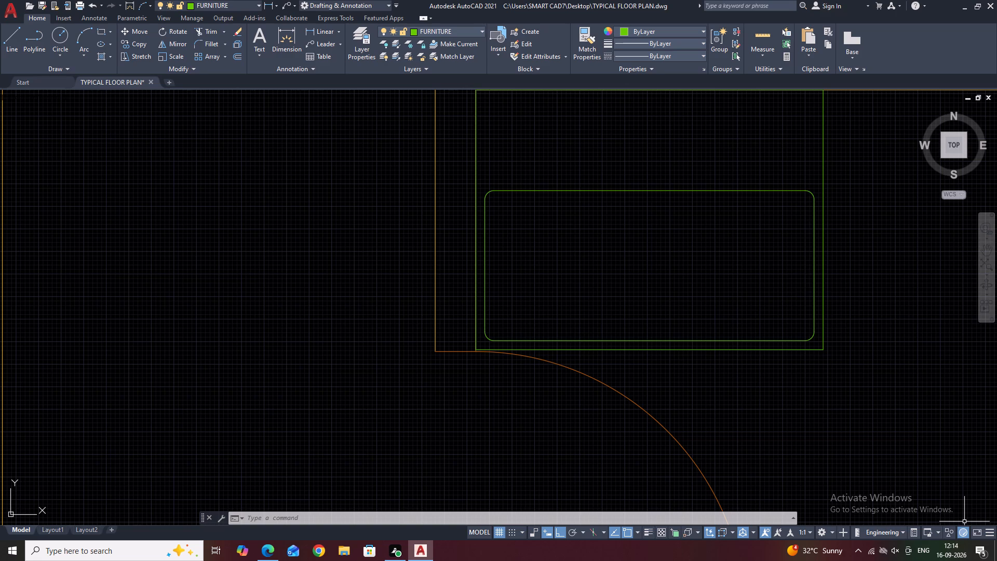
{"action": "scroll", "coordinate": [824, 192], "scroll_direction": "down", "scroll_amount": 1}
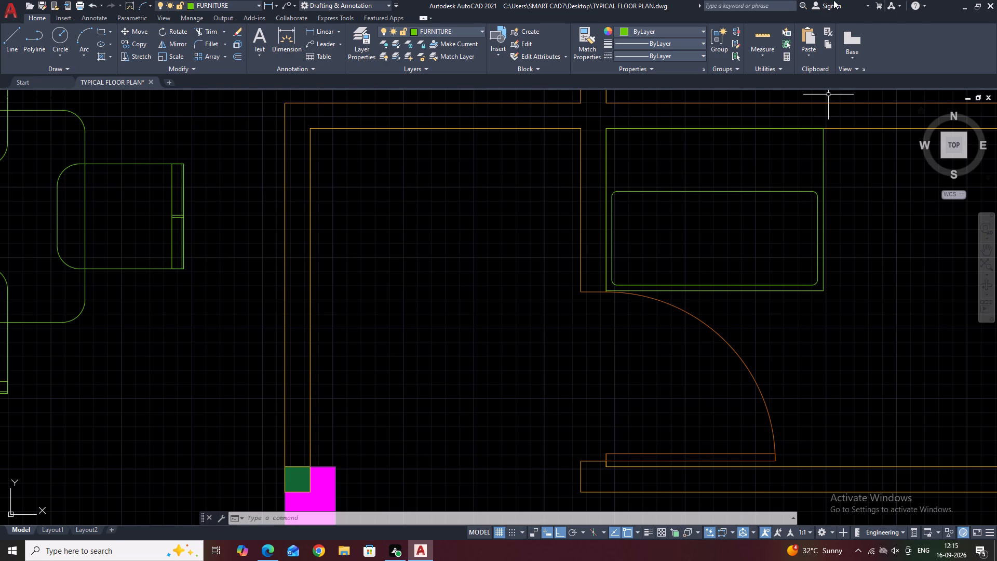
{"action": "scroll", "coordinate": [767, 126], "scroll_direction": "down", "scroll_amount": 1}
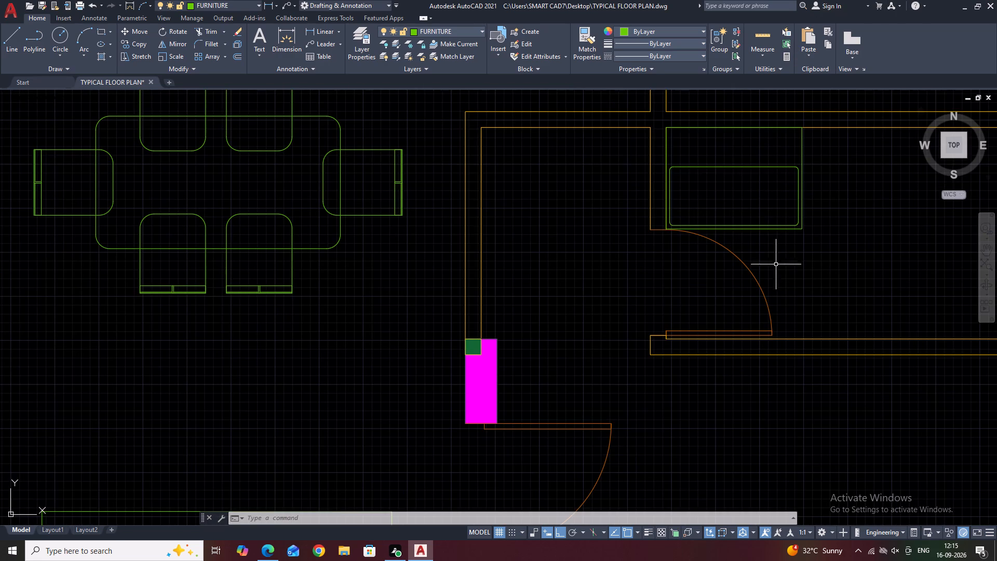
{"action": "scroll", "coordinate": [779, 320], "scroll_direction": "down", "scroll_amount": 1}
{"action": "middle_click_drag", "start_coordinate": [855, 307], "coordinate": [750, 291]}
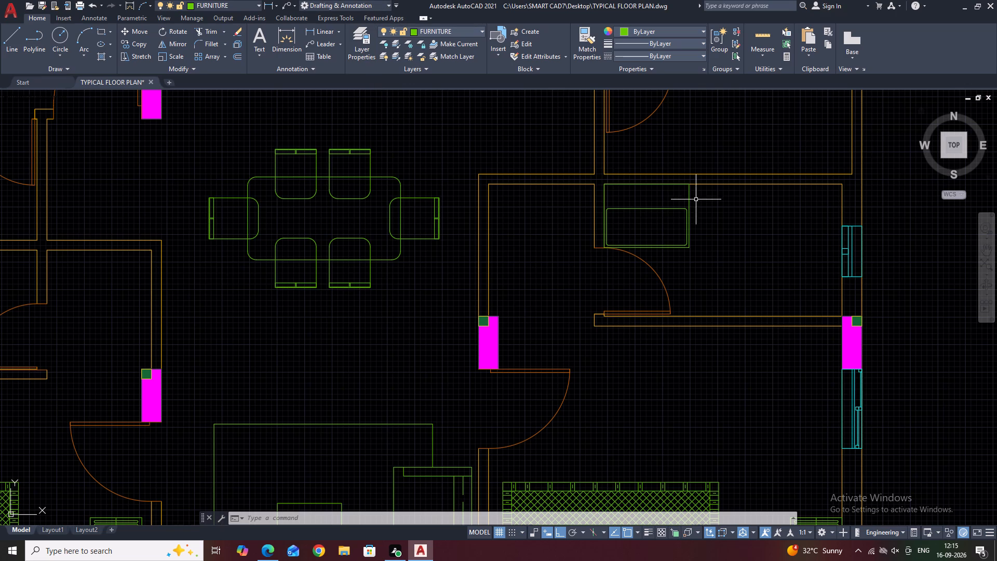
{"action": "scroll", "coordinate": [608, 231], "scroll_direction": "up", "scroll_amount": 2}
{"action": "middle_click_drag", "start_coordinate": [652, 163], "coordinate": [518, 302]}
{"action": "type", "text": "rec"}
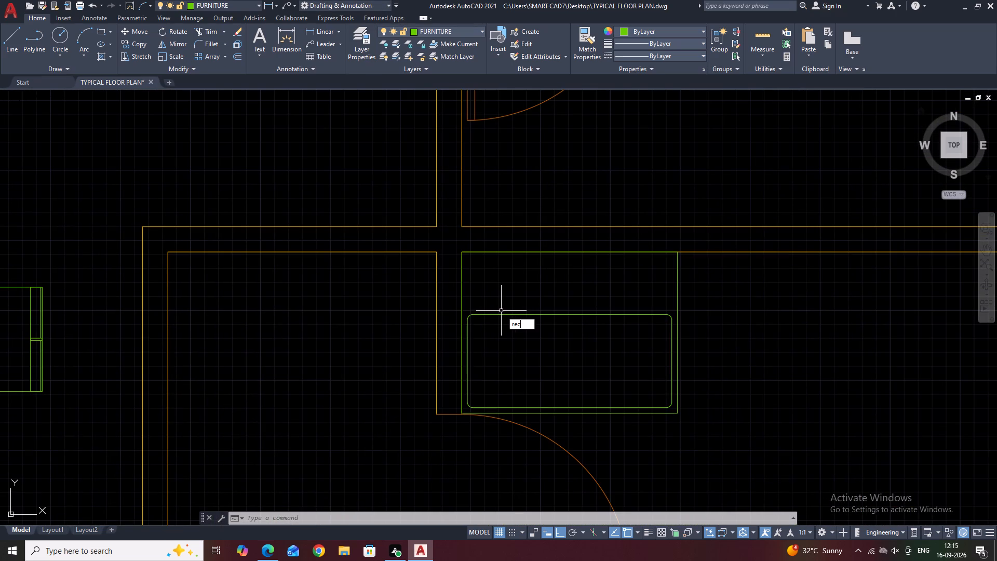
{"action": "key", "text": "space"}
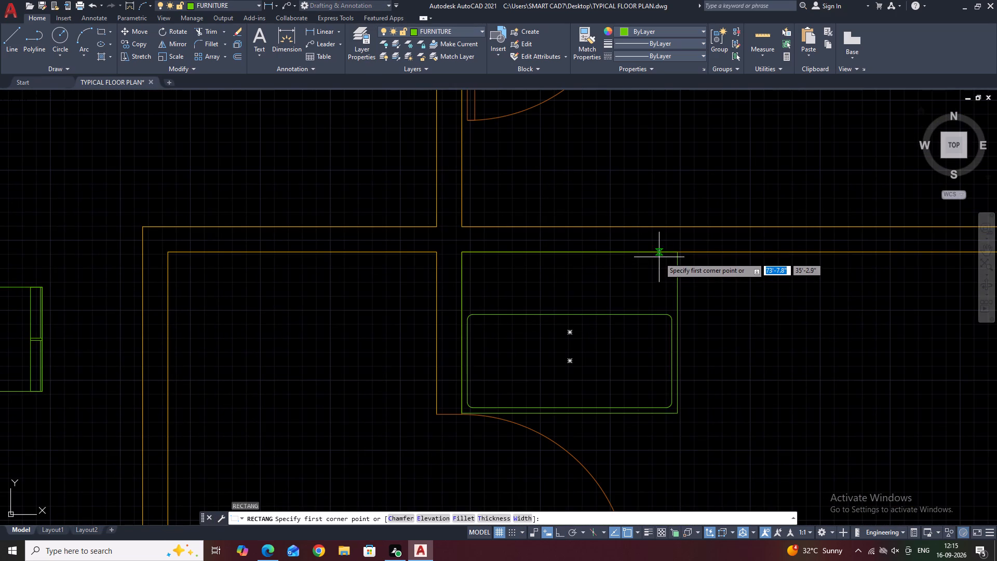
{"action": "left_click", "coordinate": [549, 252]}
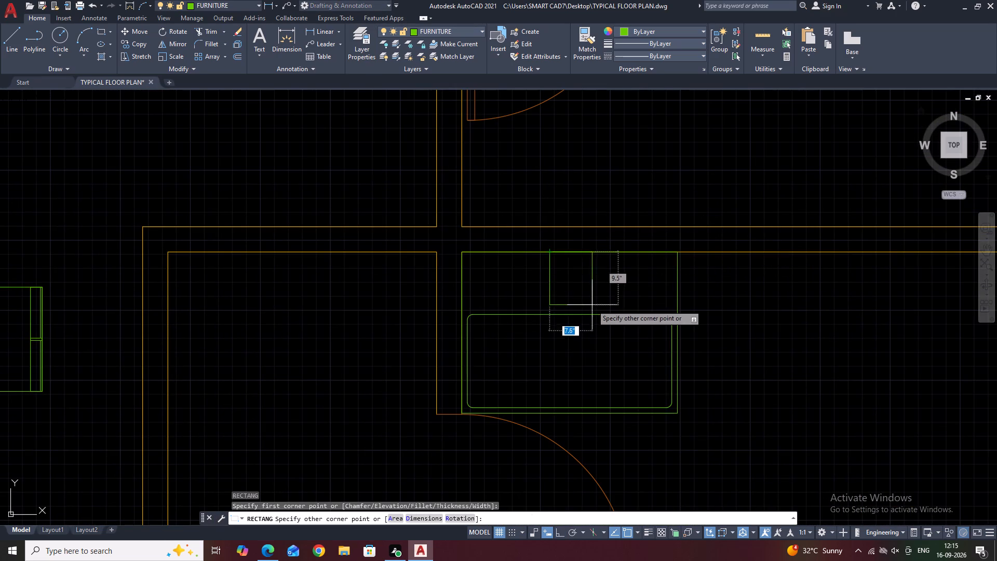
{"action": "left_click", "coordinate": [561, 350]}
Move the narrow rectangle east so the midpoint of its north edge meets the midpoint of the fixture's north edge.
{"action": "middle_click_drag", "start_coordinate": [572, 315], "coordinate": [574, 372]}
{"action": "type", "text": "m"}
{"action": "key", "text": "space"}
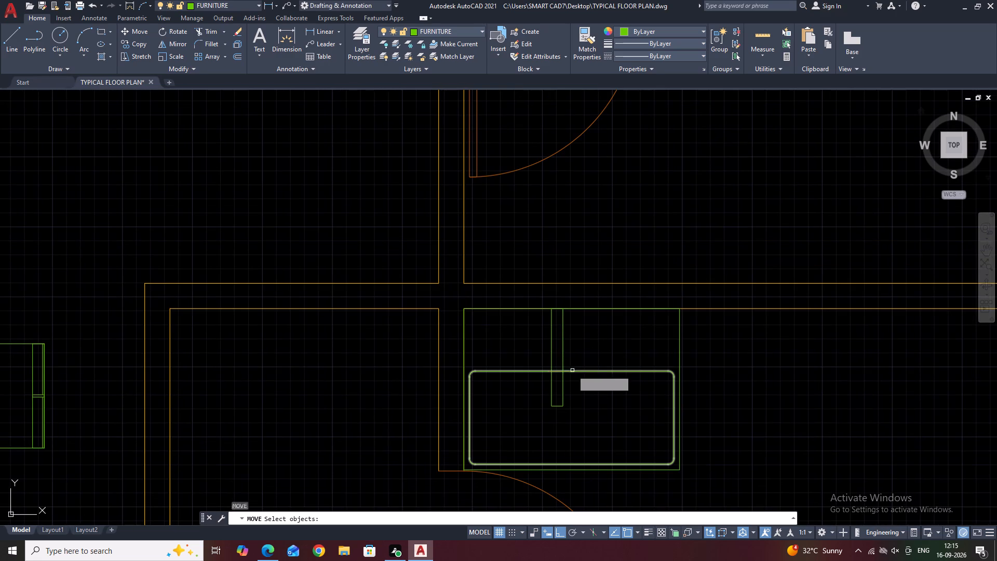
{"action": "left_click", "coordinate": [562, 344]}
{"action": "type", "text": "m"}
{"action": "key", "text": "space"}
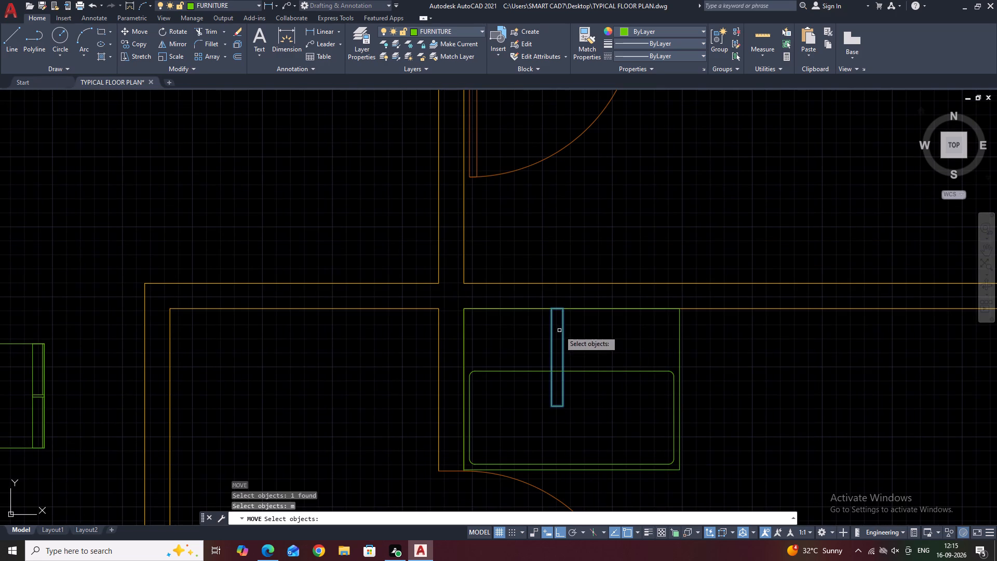
{"action": "key", "text": "space"}
{"action": "left_click", "coordinate": [556, 309]}
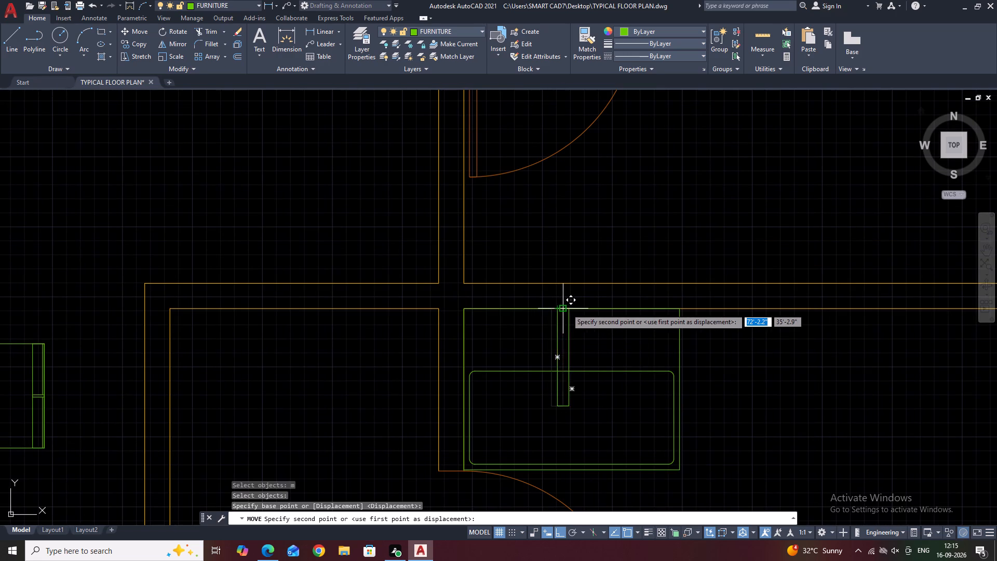
{"action": "left_click", "coordinate": [570, 309]}
Shorten the narrow rectangle by stretching its south edge north until it ends just inside the inner rounded rectangle.
{"action": "middle_click_drag", "start_coordinate": [691, 371], "coordinate": [648, 282]}
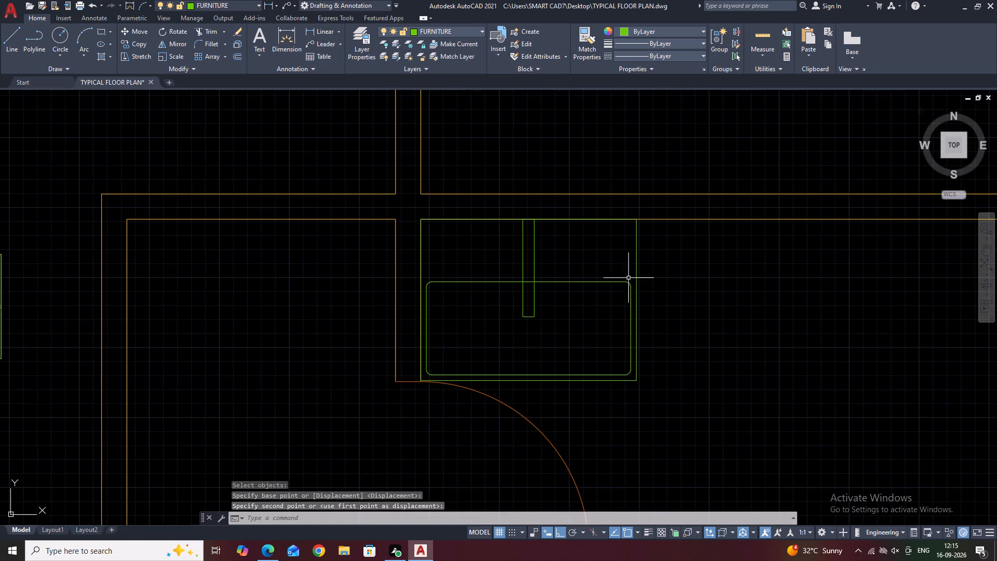
{"action": "scroll", "coordinate": [504, 322], "scroll_direction": "up", "scroll_amount": 3}
{"action": "left_click_drag", "start_coordinate": [688, 327], "coordinate": [678, 306]}
{"action": "left_click", "coordinate": [589, 220]}
{"action": "middle_click_drag", "start_coordinate": [640, 255], "coordinate": [641, 267]}
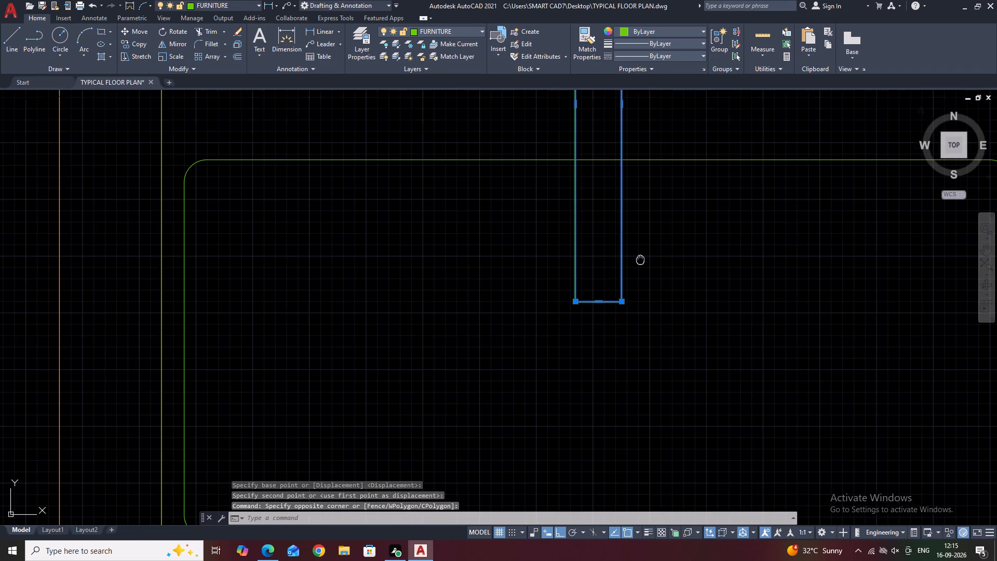
{"action": "middle_click_drag", "start_coordinate": [641, 267], "coordinate": [638, 353]}
{"action": "left_click", "coordinate": [596, 400]}
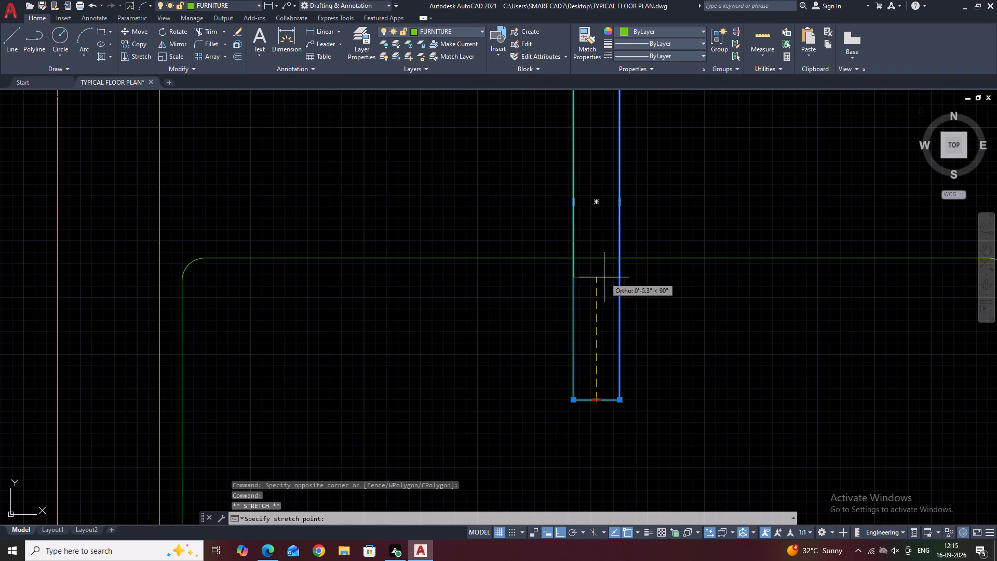
{"action": "left_click", "coordinate": [597, 260]}
{"action": "middle_click_drag", "start_coordinate": [630, 354], "coordinate": [634, 371]}
{"action": "scroll", "coordinate": [631, 359], "scroll_direction": "down", "scroll_amount": 1}
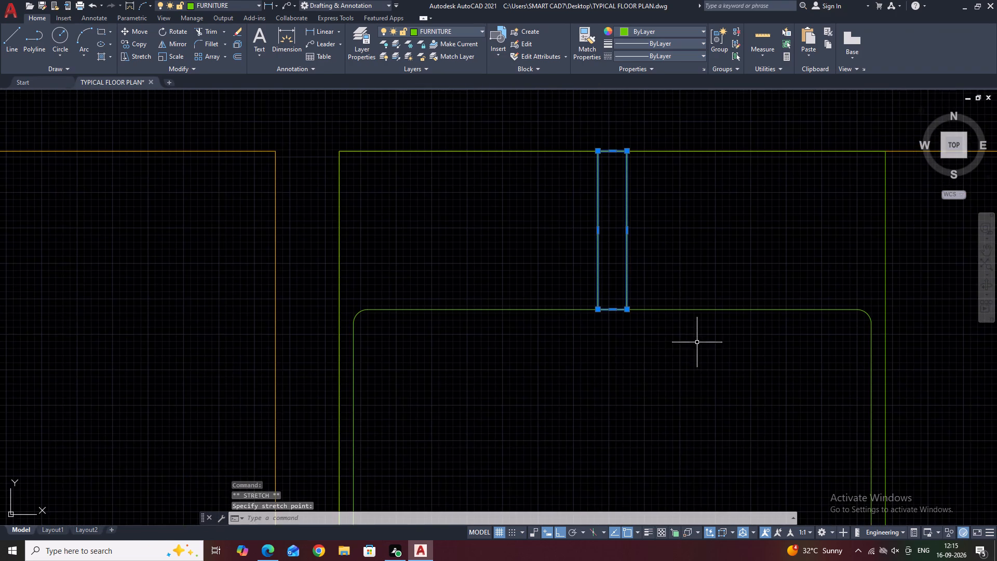
{"action": "middle_click_drag", "start_coordinate": [643, 291], "coordinate": [625, 242]}
{"action": "scroll", "coordinate": [623, 238], "scroll_direction": "up", "scroll_amount": 1}
{"action": "left_click", "coordinate": [575, 274]}
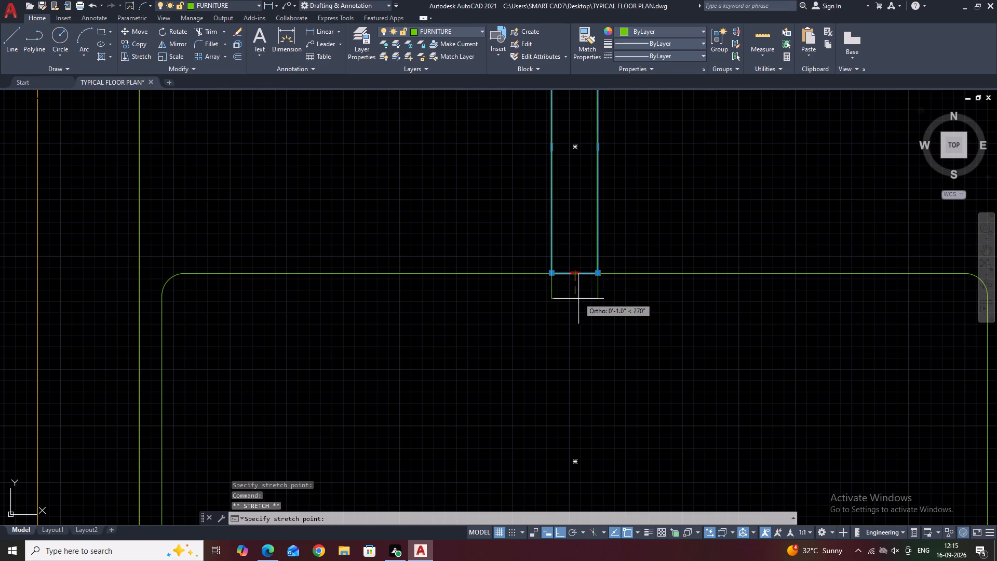
{"action": "left_click", "coordinate": [577, 310]}
{"action": "key", "text": "Escape"}
Draw a circle of about 0.4" radius just south of the narrow rectangle, centred on its axis.
{"action": "middle_click_drag", "start_coordinate": [657, 317], "coordinate": [645, 243]}
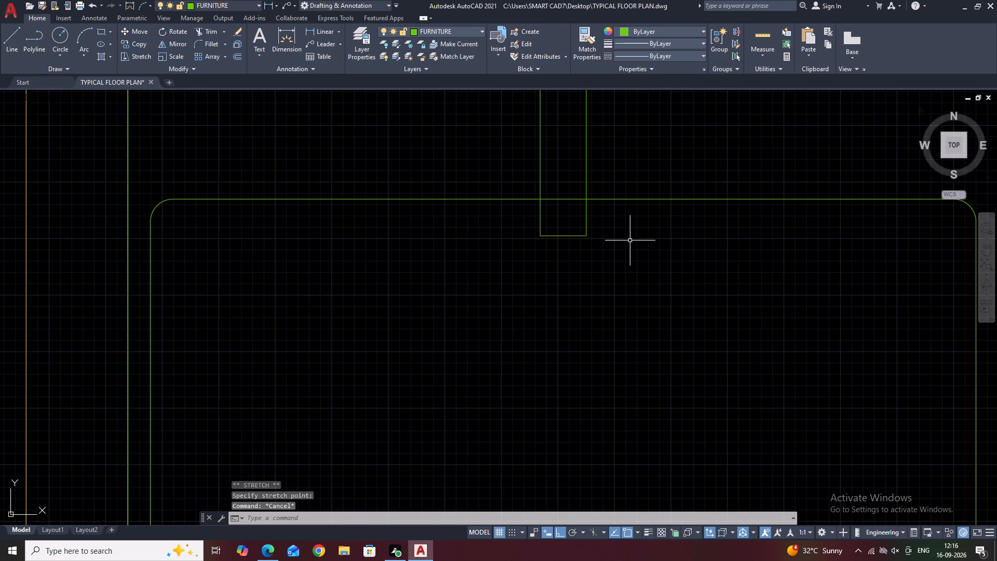
{"action": "key", "text": "c"}
{"action": "key", "text": "space"}
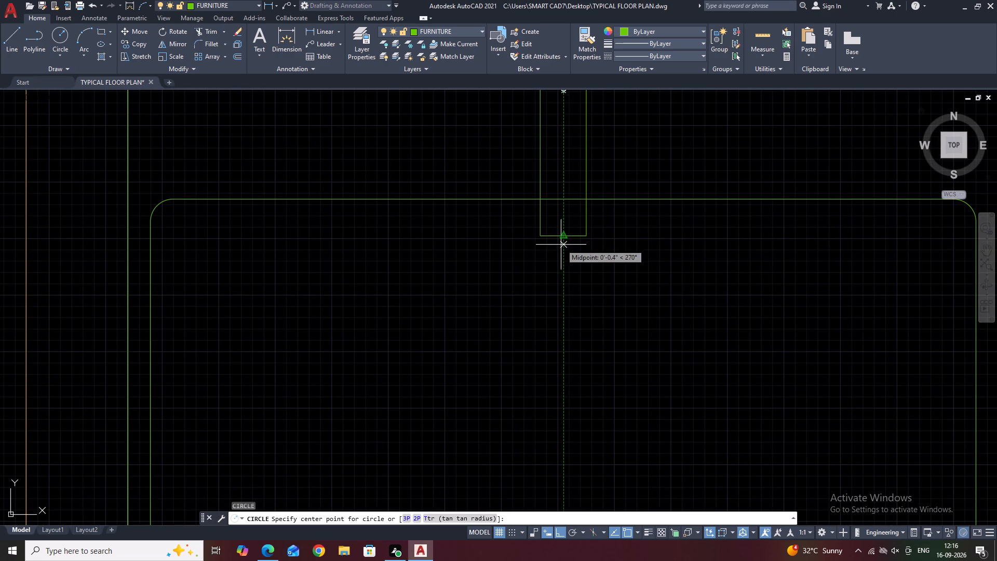
{"action": "left_click", "coordinate": [563, 258]}
{"action": "left_click", "coordinate": [572, 258]}
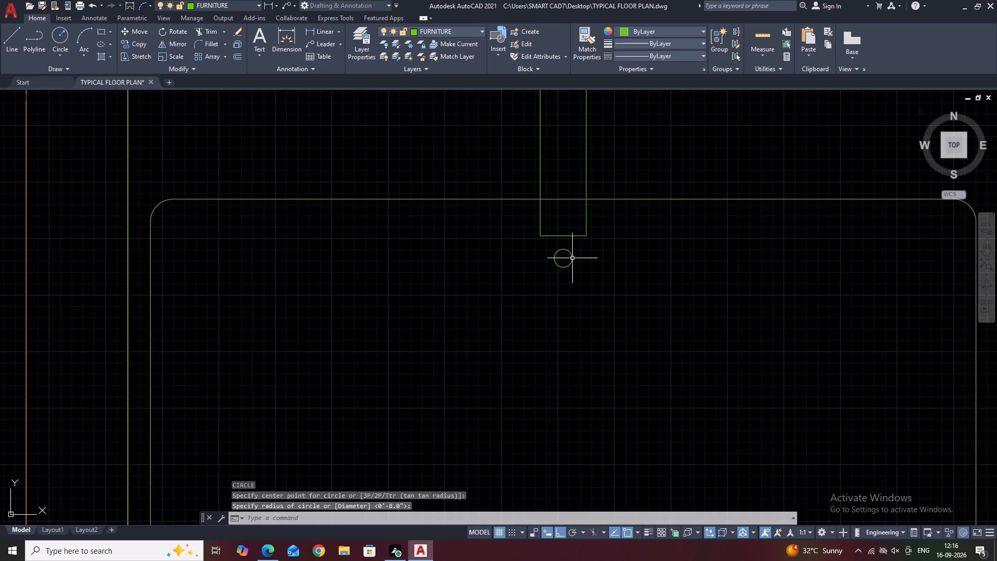
Draw a circle of about 0.3" radius on the inner rectangle's north edge, midway between the narrow rectangle and the east corner.
{"action": "scroll", "coordinate": [603, 226], "scroll_direction": "down", "scroll_amount": 4}
{"action": "middle_click_drag", "start_coordinate": [602, 178], "coordinate": [569, 219]}
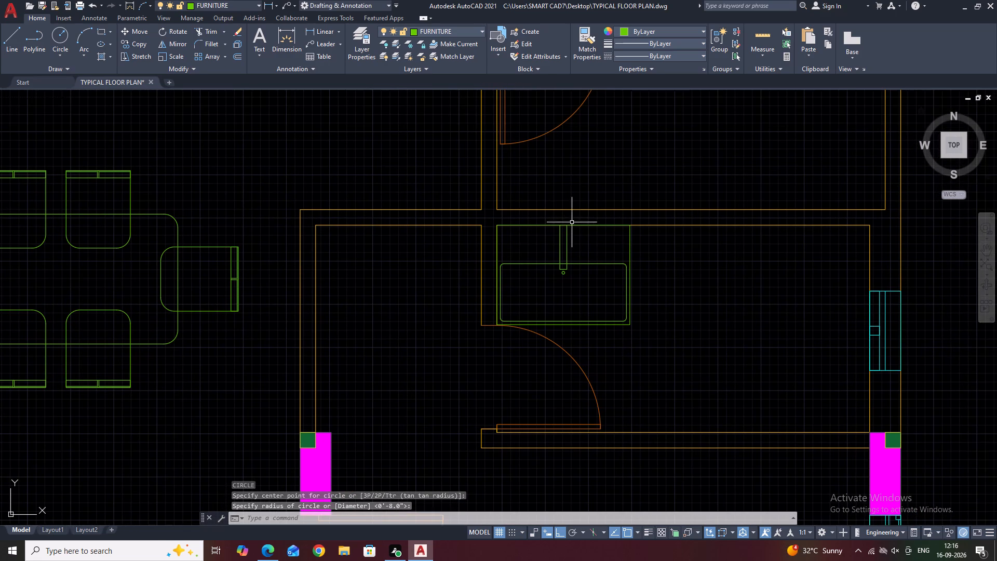
{"action": "middle_click_drag", "start_coordinate": [658, 209], "coordinate": [621, 211]}
{"action": "scroll", "coordinate": [522, 275], "scroll_direction": "up", "scroll_amount": 3}
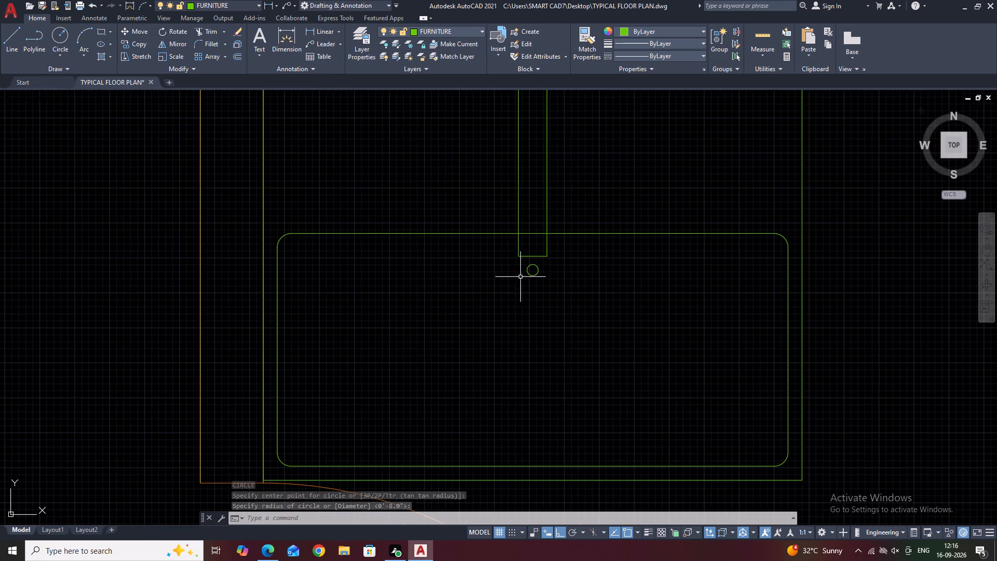
{"action": "middle_click_drag", "start_coordinate": [857, 306], "coordinate": [576, 263]}
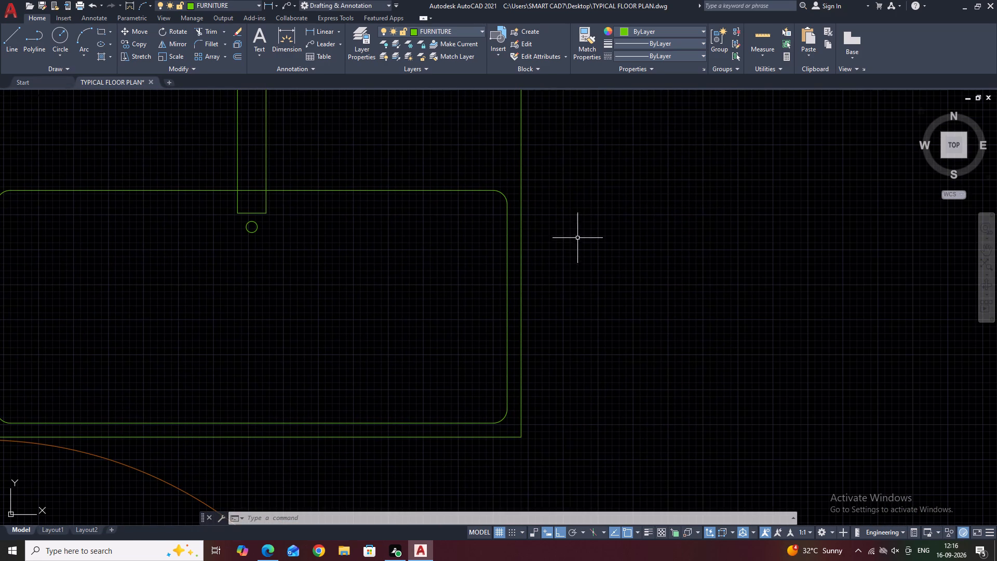
{"action": "middle_click_drag", "start_coordinate": [602, 235], "coordinate": [498, 250]}
{"action": "key", "text": "c"}
{"action": "key", "text": "space"}
{"action": "middle_click_drag", "start_coordinate": [334, 213], "coordinate": [330, 209]}
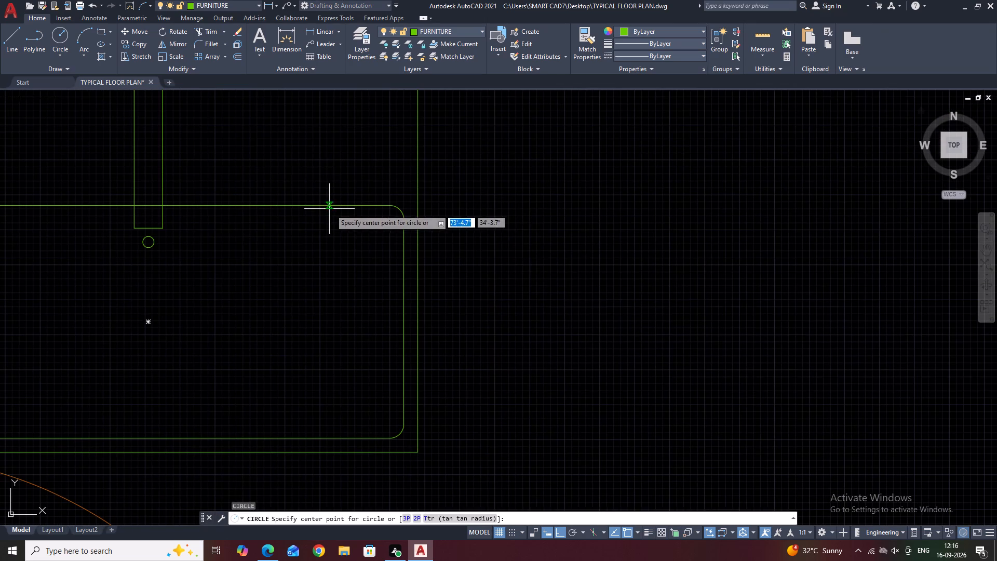
{"action": "middle_click_drag", "start_coordinate": [330, 209], "coordinate": [550, 258]}
{"action": "left_click", "coordinate": [486, 251]}
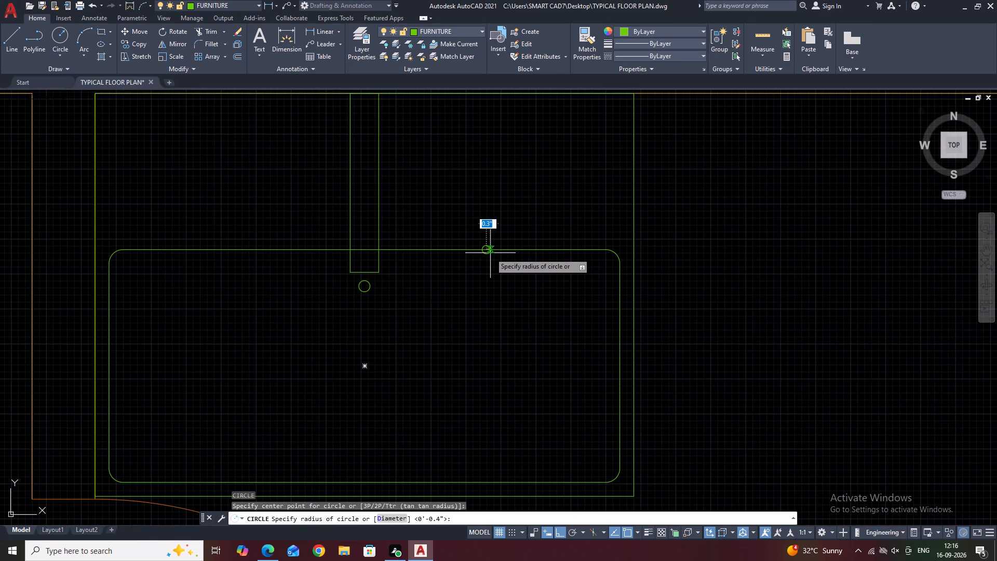
{"action": "left_click", "coordinate": [490, 253]}
Move the small circle south so its northernmost point touches the inner rectangle's north edge.
{"action": "scroll", "coordinate": [490, 253], "scroll_direction": "up", "scroll_amount": 2}
{"action": "left_click", "coordinate": [481, 237]}
{"action": "type", "text": "m"}
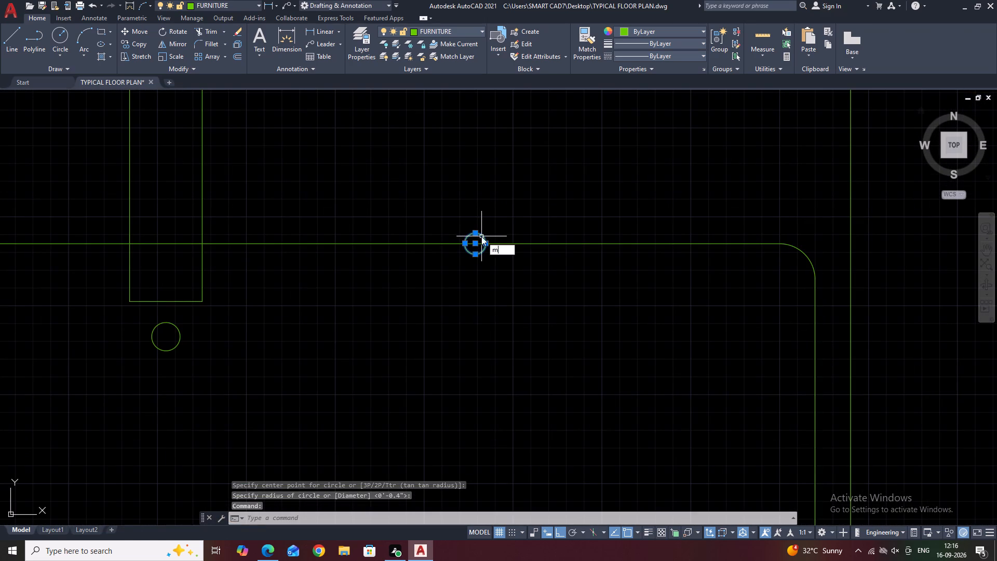
{"action": "key", "text": "space"}
{"action": "left_click", "coordinate": [475, 231]}
{"action": "left_click", "coordinate": [475, 242]}
With Ortho off, draw a short line from the small circle's southernmost point, slanting slightly southwest.
{"action": "middle_click_drag", "start_coordinate": [596, 244], "coordinate": [619, 298]}
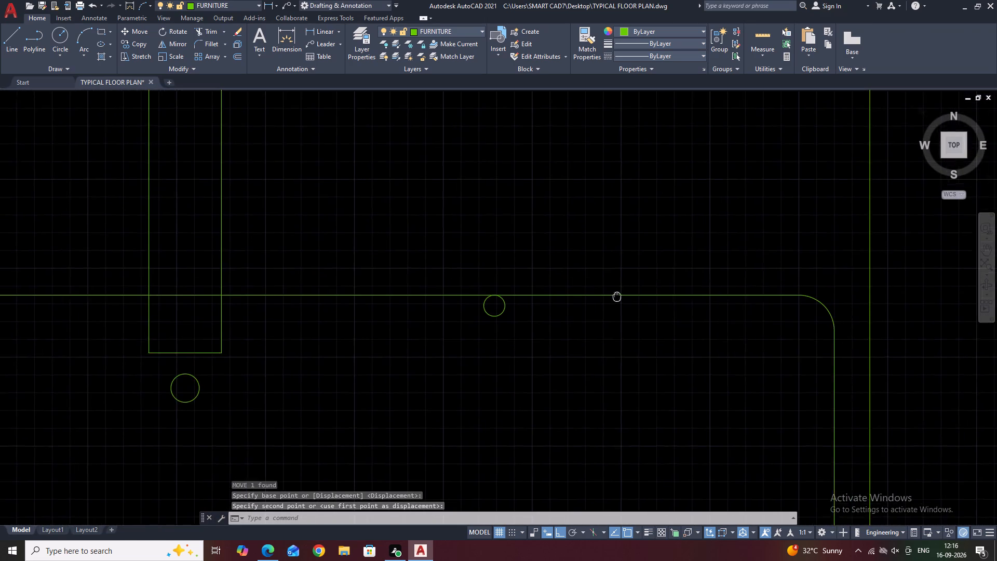
{"action": "middle_click_drag", "start_coordinate": [619, 298], "coordinate": [632, 290]}
{"action": "key", "text": "l"}
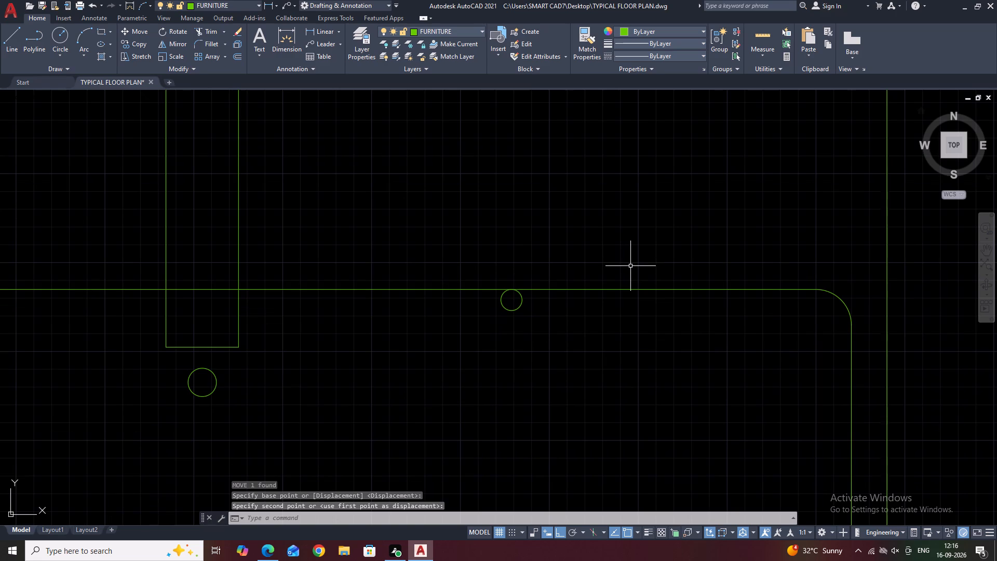
{"action": "key", "text": "space"}
{"action": "middle_click_drag", "start_coordinate": [550, 324], "coordinate": [567, 210]}
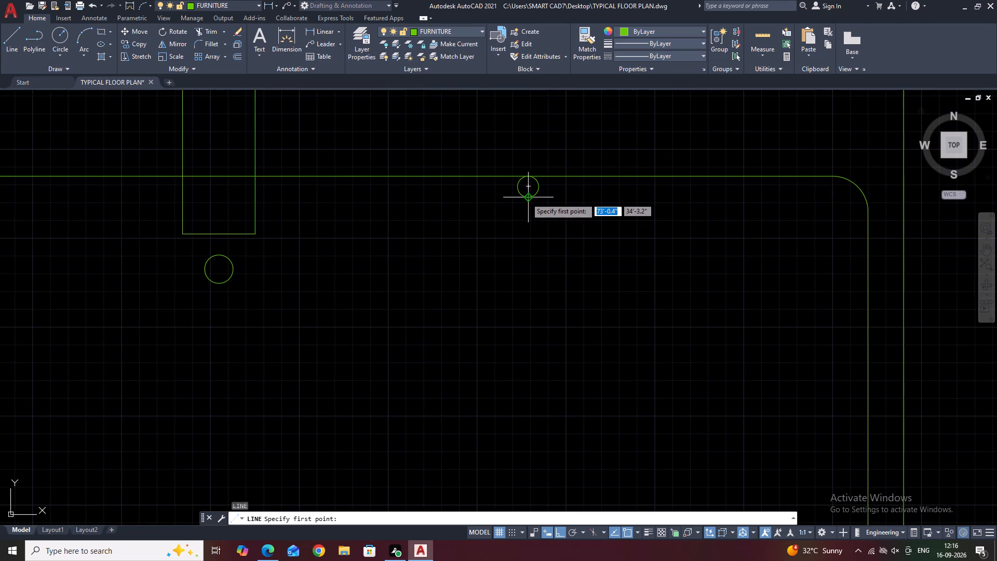
{"action": "left_click", "coordinate": [526, 198]}
{"action": "key", "text": "F8"}
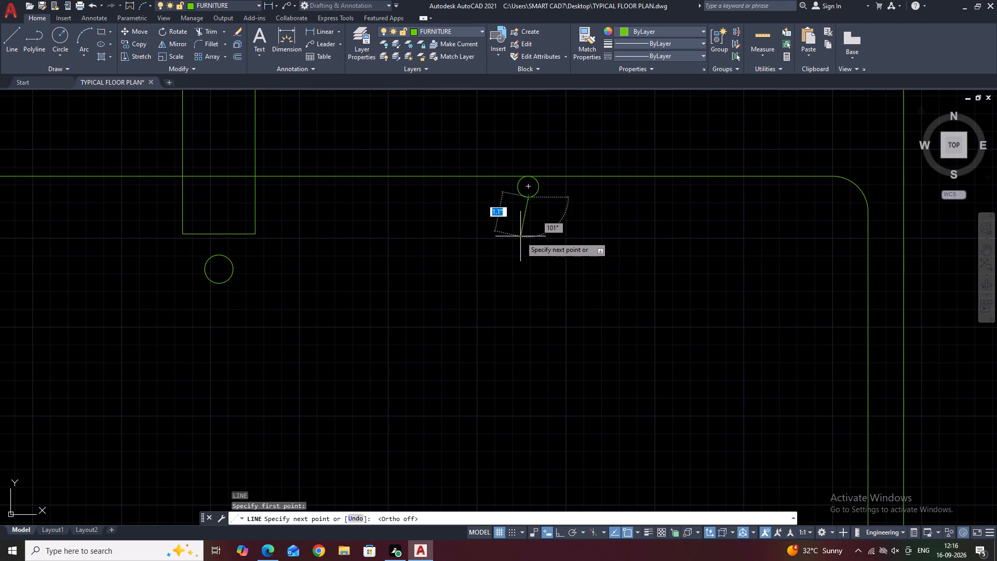
{"action": "left_click", "coordinate": [516, 246]}
{"action": "key", "text": "space"}
Mirror the slanted line about the vertical axis through the small circle's southernmost point, keeping the original.
{"action": "left_click", "coordinate": [527, 226]}
{"action": "left_click", "coordinate": [519, 218]}
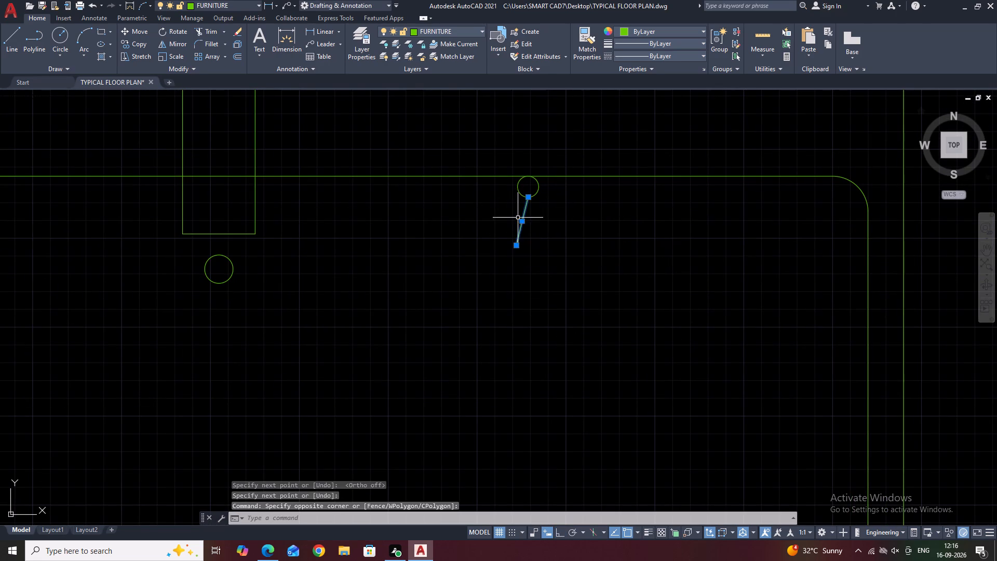
{"action": "key", "text": "m"}
{"action": "key", "text": "i"}
{"action": "key", "text": "space"}
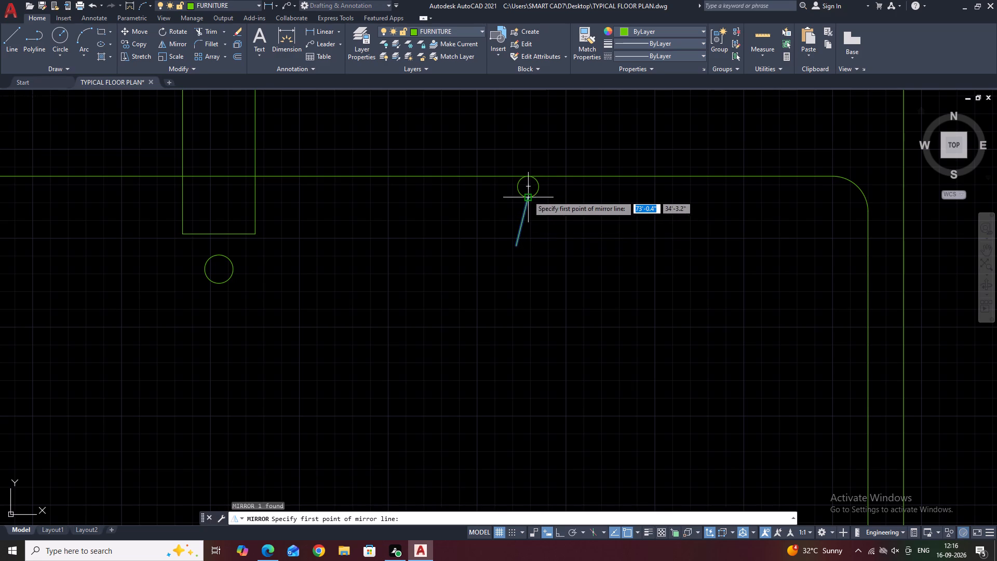
{"action": "left_click", "coordinate": [528, 195]}
{"action": "left_click", "coordinate": [524, 133]}
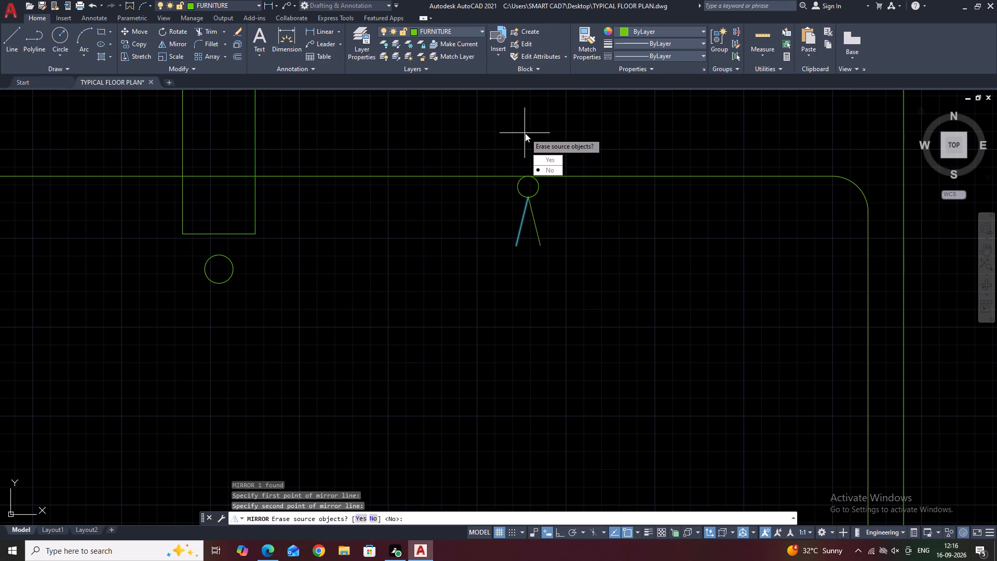
{"action": "left_click_drag", "start_coordinate": [543, 172], "coordinate": [525, 133]}
{"action": "middle_click_drag", "start_coordinate": [547, 256], "coordinate": [616, 351]}
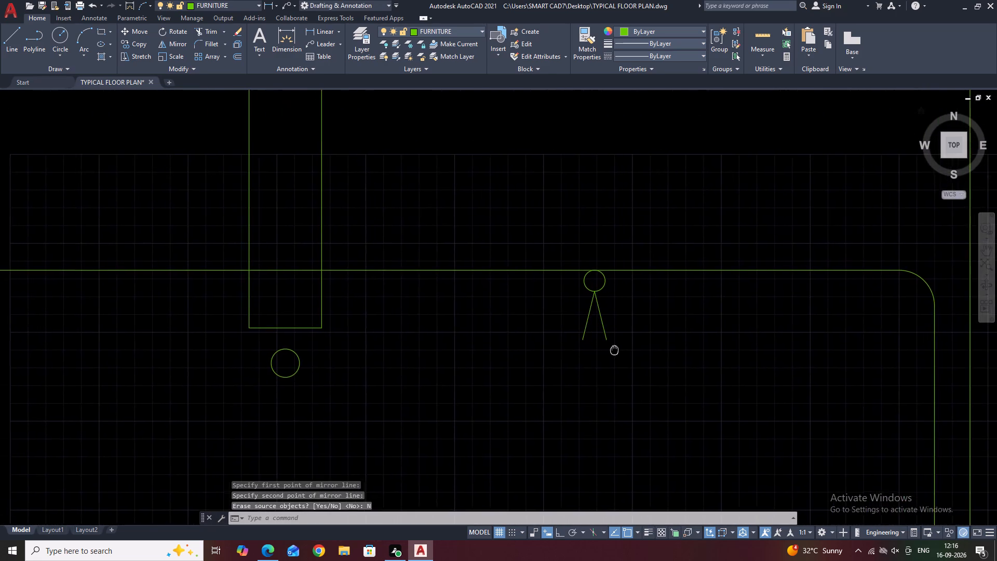
{"action": "middle_click_drag", "start_coordinate": [616, 351], "coordinate": [630, 349]}
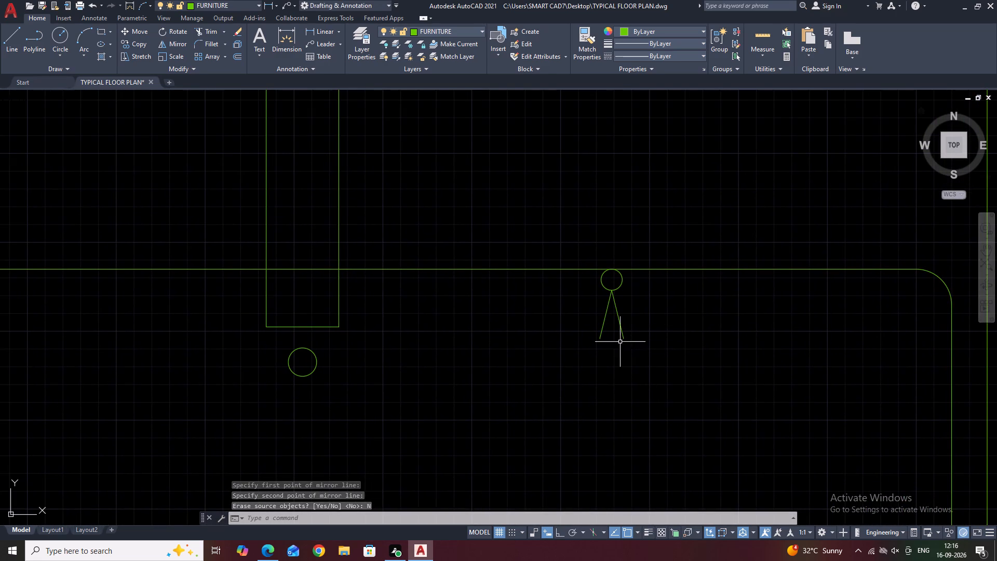
{"action": "middle_click_drag", "start_coordinate": [596, 342], "coordinate": [611, 350]}
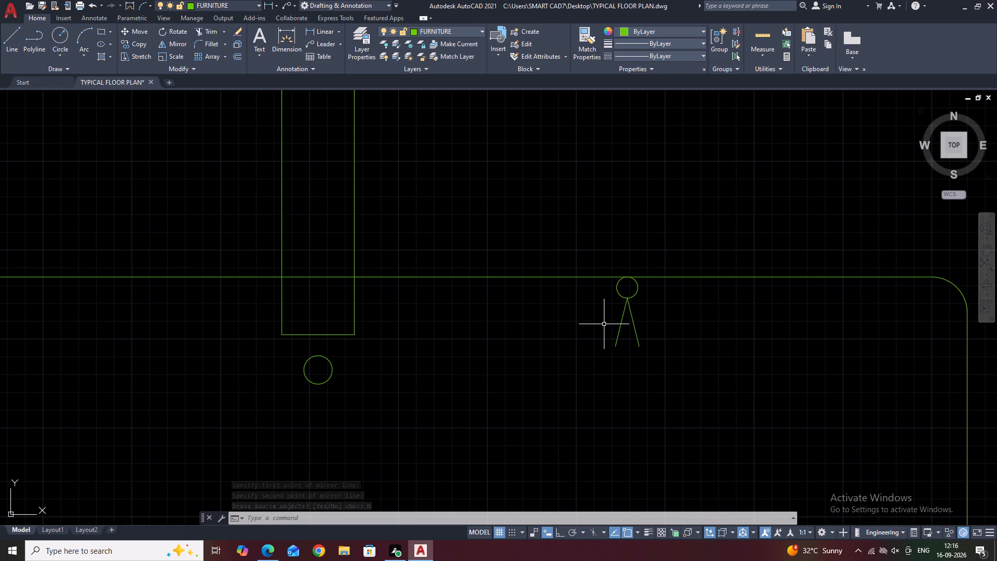
Draw a small outward-bulging arc of about 0.4" from the lower end of each slanted line, curling back inward at the south.
{"action": "scroll", "coordinate": [604, 324], "scroll_direction": "up", "scroll_amount": 1}
{"action": "key", "text": "a"}
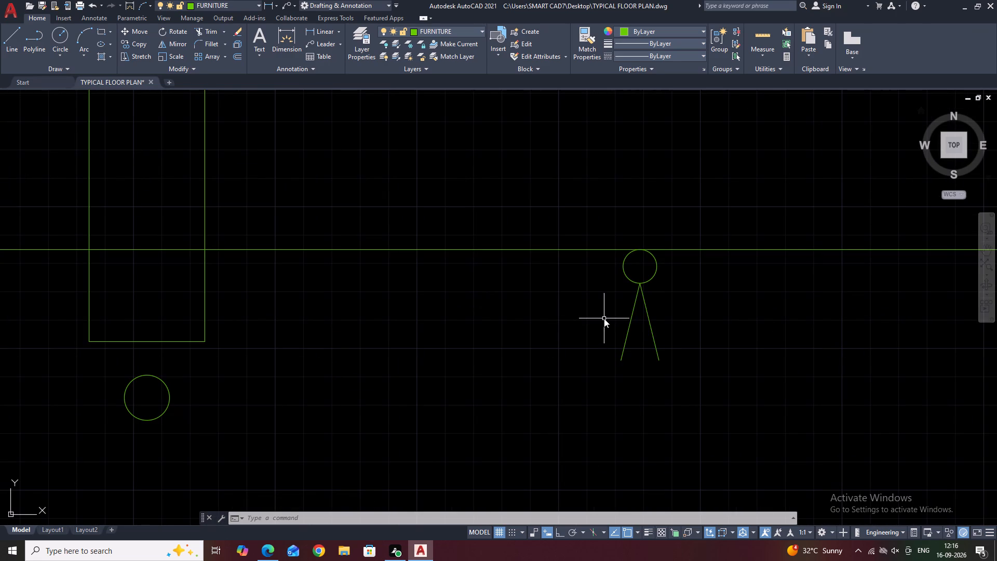
{"action": "key", "text": "space"}
{"action": "left_click", "coordinate": [621, 362]}
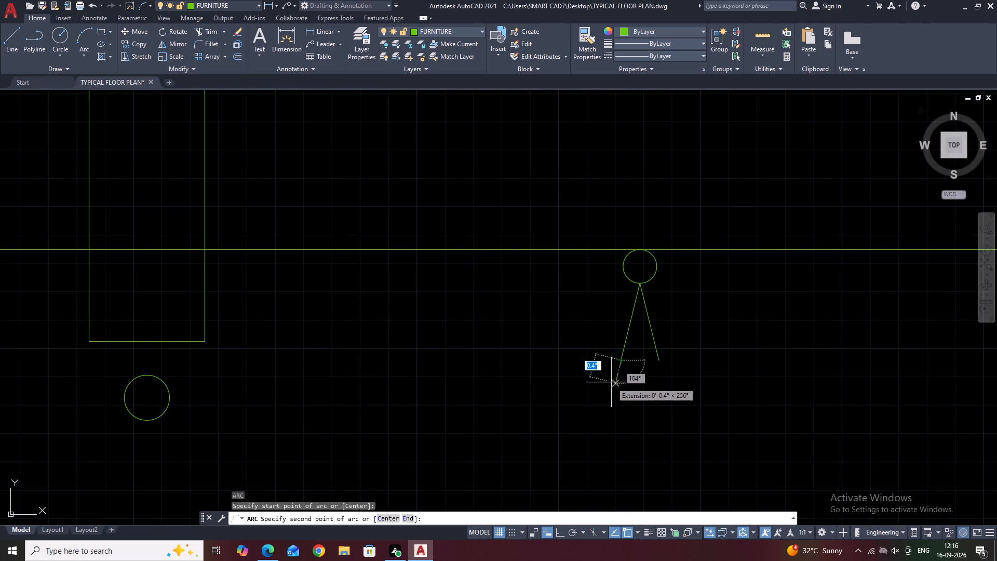
{"action": "left_click", "coordinate": [611, 382]}
{"action": "left_click", "coordinate": [630, 388]}
{"action": "key", "text": "space"}
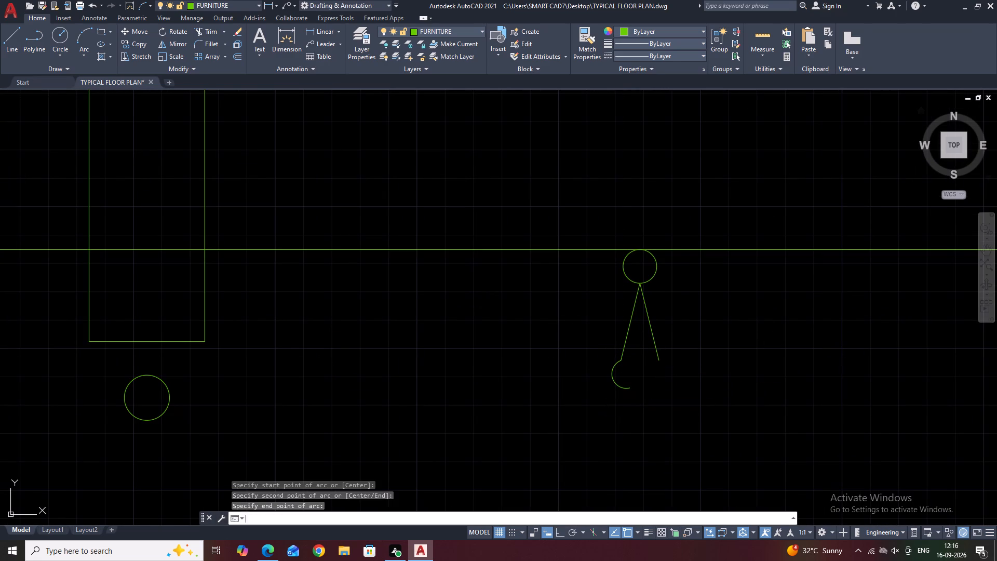
{"action": "left_click", "coordinate": [661, 363]}
{"action": "left_click", "coordinate": [671, 378]}
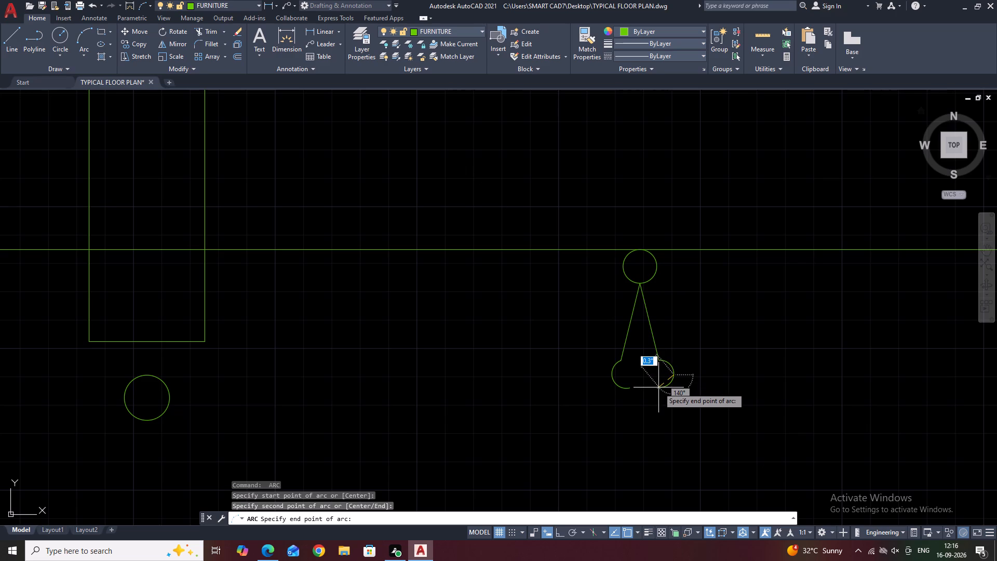
{"action": "left_click", "coordinate": [658, 388]}
Draw a short arc inside each bulging arc, from its free south end back to its outer side, forming leaf shapes.
{"action": "middle_click_drag", "start_coordinate": [714, 383], "coordinate": [672, 310]}
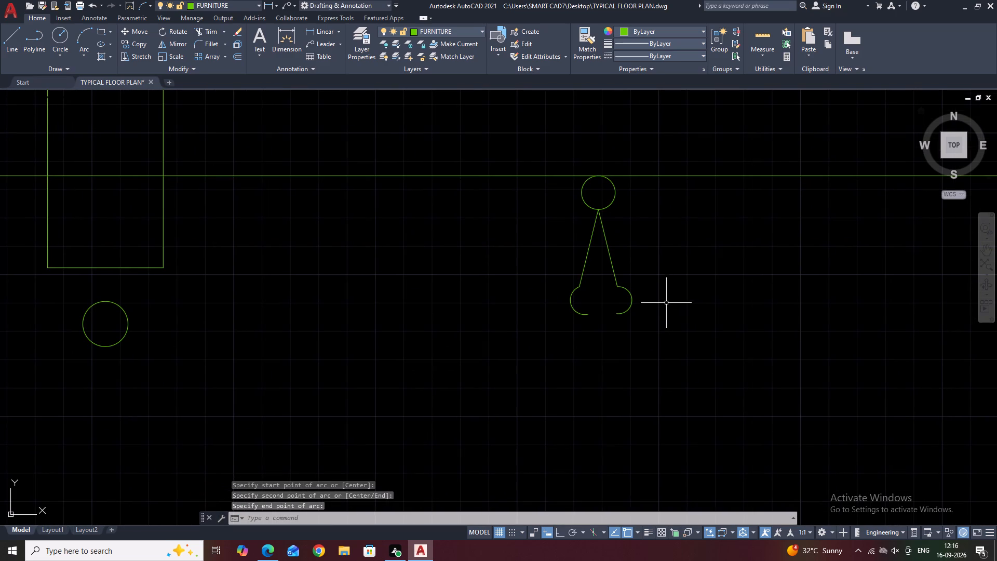
{"action": "scroll", "coordinate": [622, 314], "scroll_direction": "up", "scroll_amount": 2}
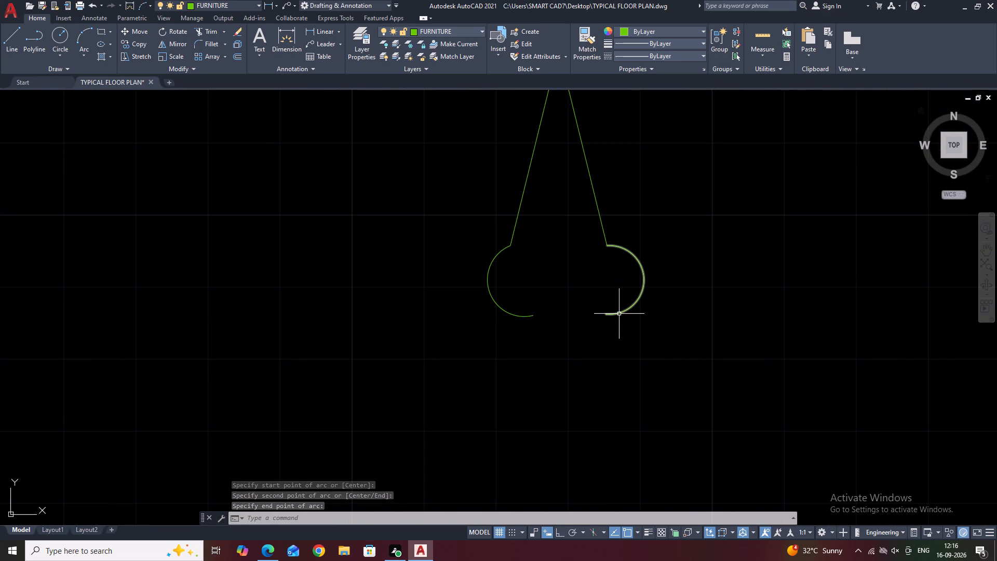
{"action": "type", "text": "a"}
{"action": "key", "text": "space"}
{"action": "left_click", "coordinate": [604, 314]}
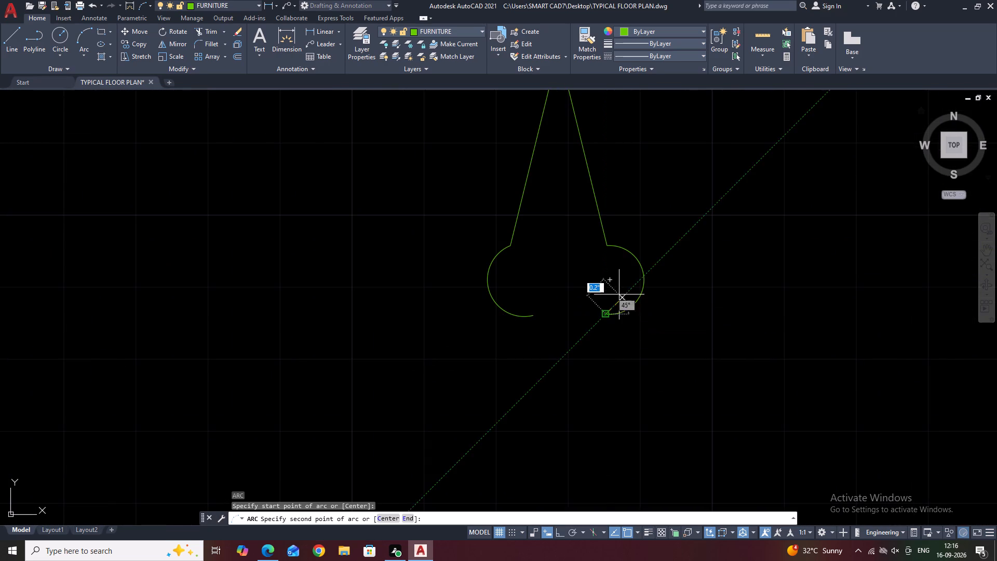
{"action": "left_click", "coordinate": [620, 295]}
{"action": "left_click", "coordinate": [640, 297]}
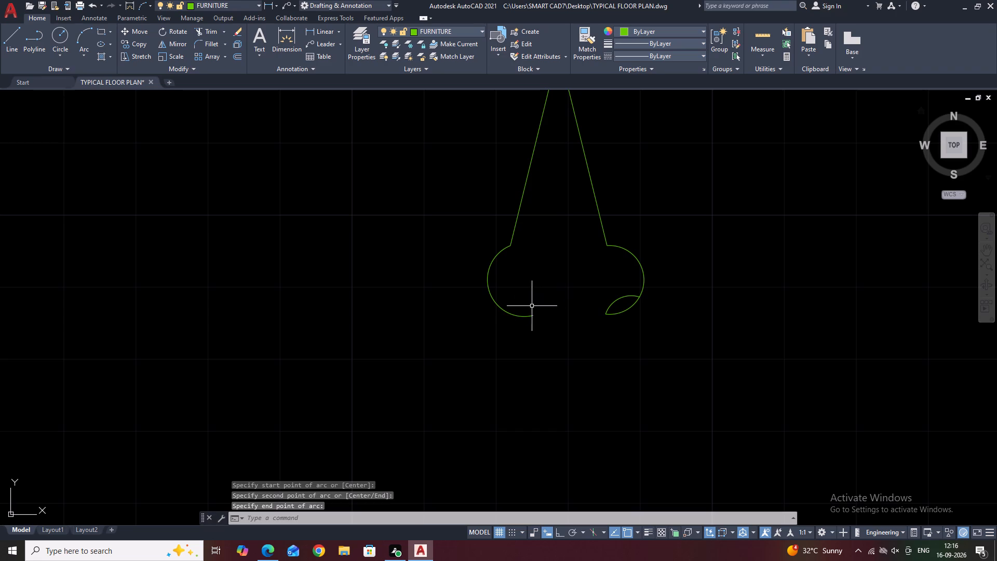
{"action": "key", "text": "space"}
{"action": "left_click", "coordinate": [534, 315]}
{"action": "left_click", "coordinate": [526, 299]}
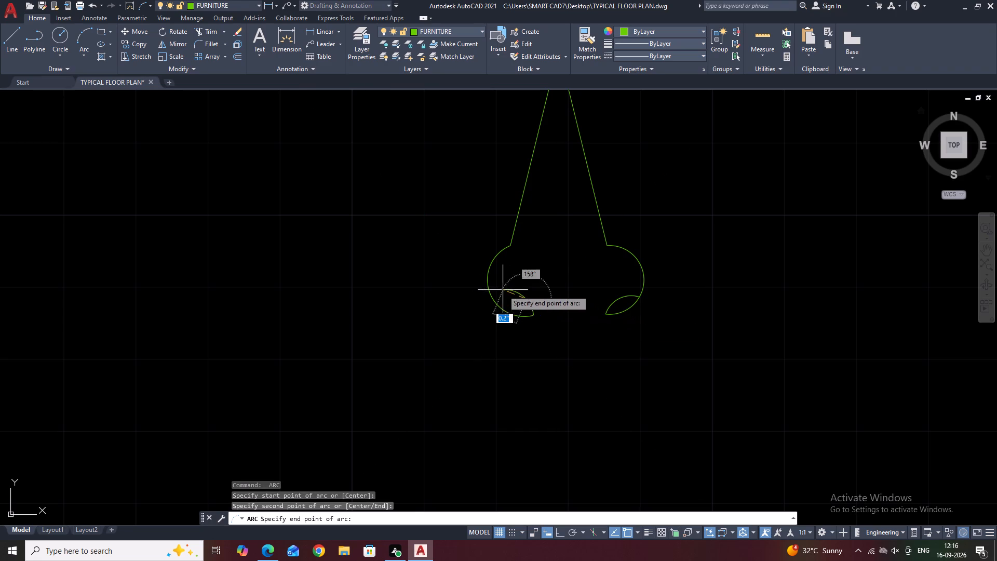
{"action": "left_click", "coordinate": [496, 297]}
Flatten the west leaf's inner arc by moving its midpoint slightly south.
{"action": "scroll", "coordinate": [513, 295], "scroll_direction": "up", "scroll_amount": 2}
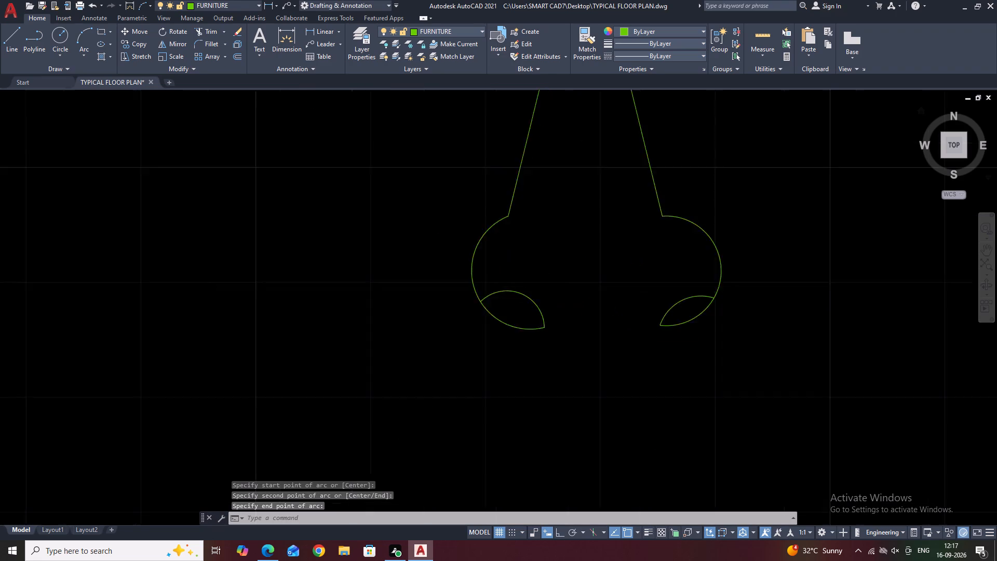
{"action": "left_click", "coordinate": [548, 286]}
{"action": "left_click", "coordinate": [515, 309]}
{"action": "left_click", "coordinate": [527, 291]}
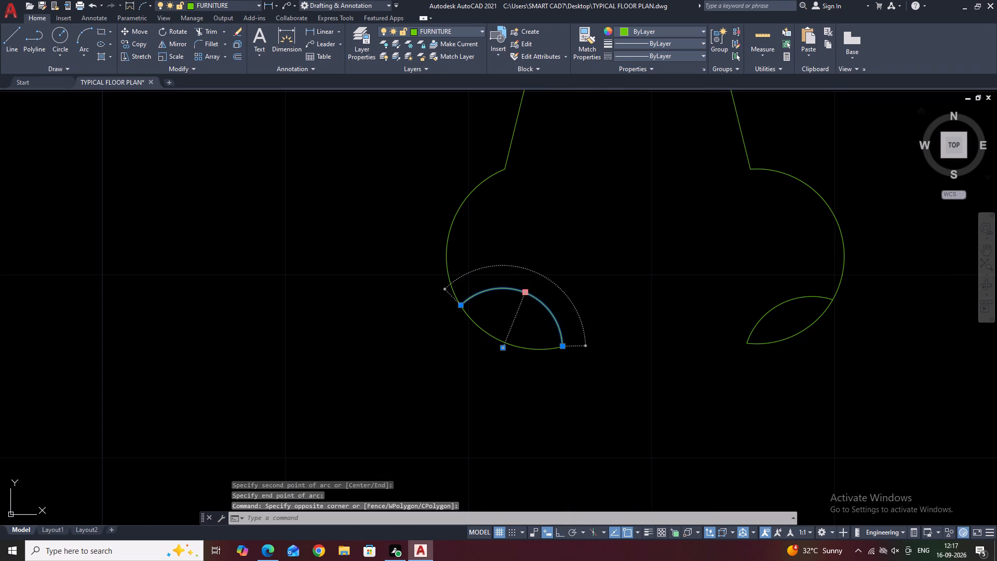
{"action": "left_click", "coordinate": [523, 308]}
{"action": "key", "text": "Escape"}
Draw a wide south-bulging arc from the west bulge's outer side to the east bulge's outer side, closing the figure's base.
{"action": "scroll", "coordinate": [626, 292], "scroll_direction": "down", "scroll_amount": 2}
{"action": "middle_click_drag", "start_coordinate": [750, 322], "coordinate": [746, 320]}
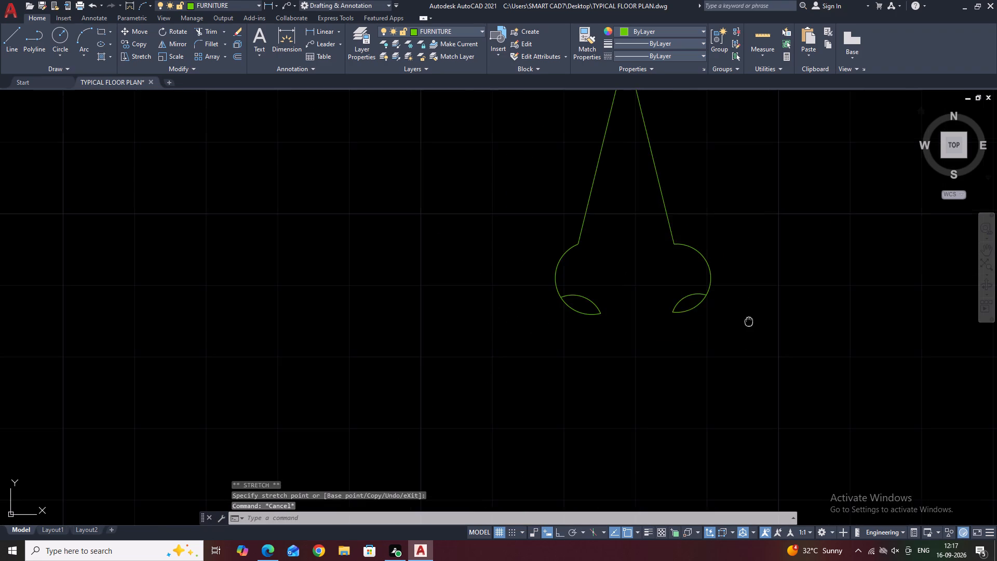
{"action": "middle_click_drag", "start_coordinate": [746, 320], "coordinate": [682, 286]}
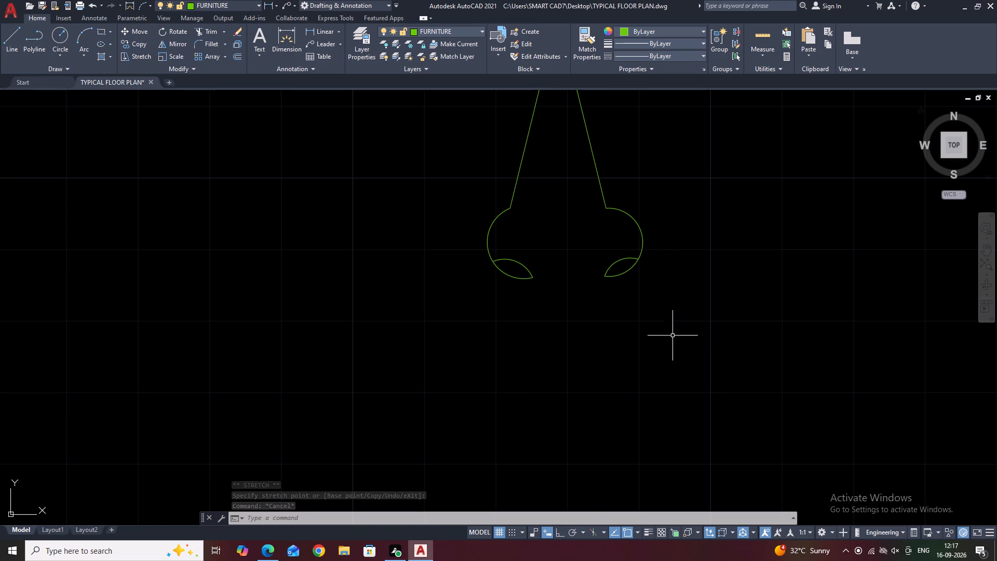
{"action": "scroll", "coordinate": [648, 312], "scroll_direction": "down", "scroll_amount": 1}
{"action": "middle_click_drag", "start_coordinate": [765, 341], "coordinate": [678, 298]}
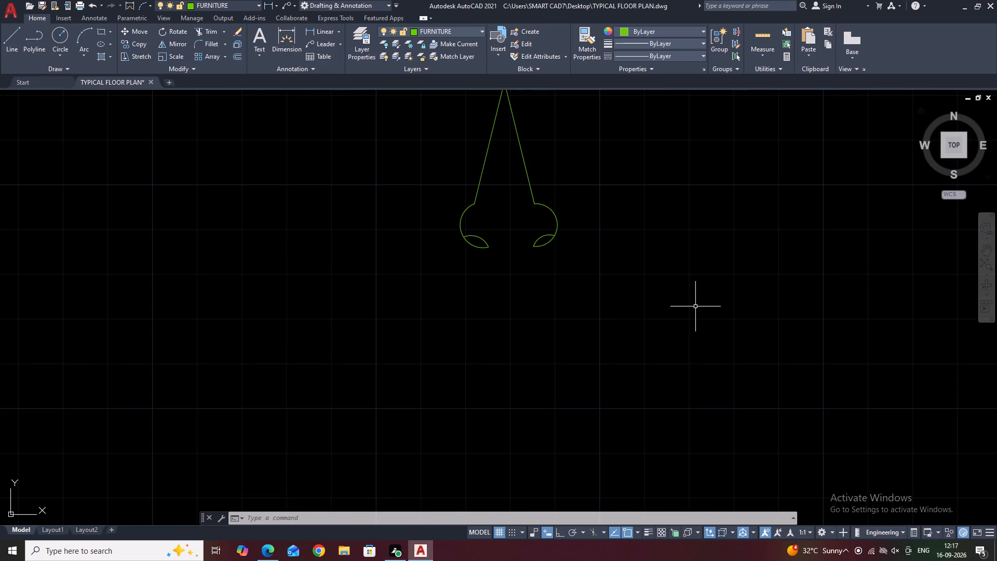
{"action": "middle_click_drag", "start_coordinate": [506, 261], "coordinate": [554, 349]}
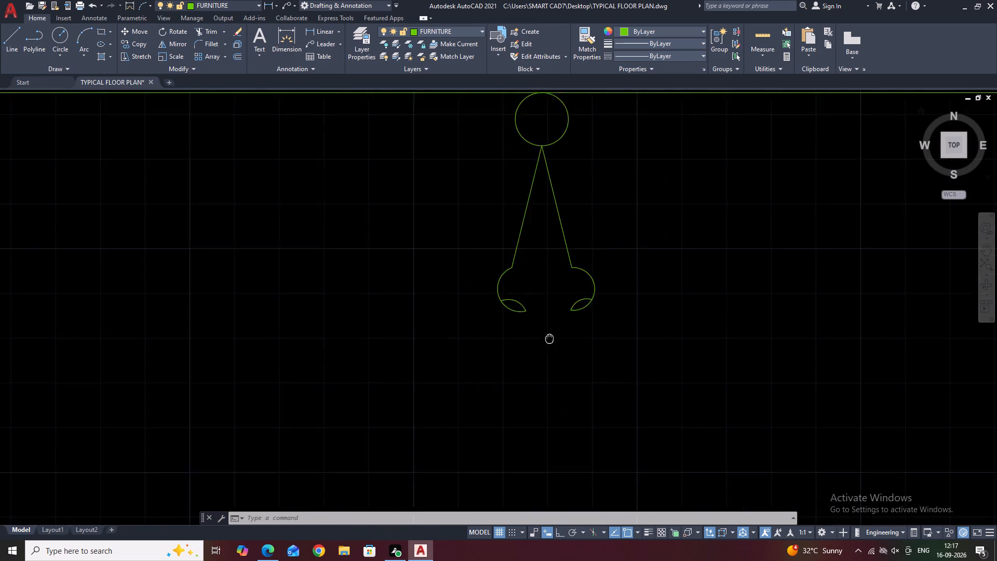
{"action": "middle_click_drag", "start_coordinate": [554, 349], "coordinate": [560, 363]}
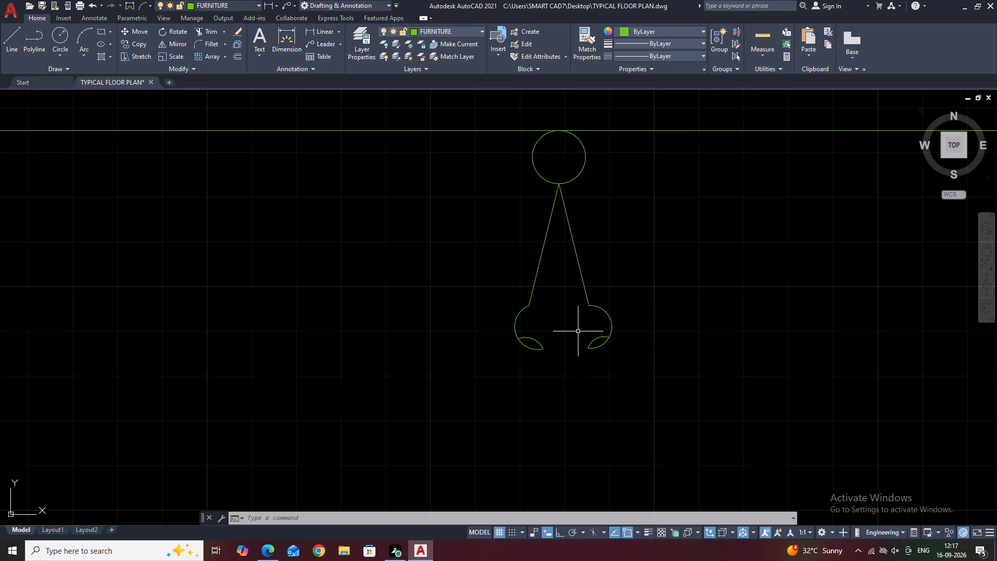
{"action": "key", "text": "a"}
{"action": "key", "text": "space"}
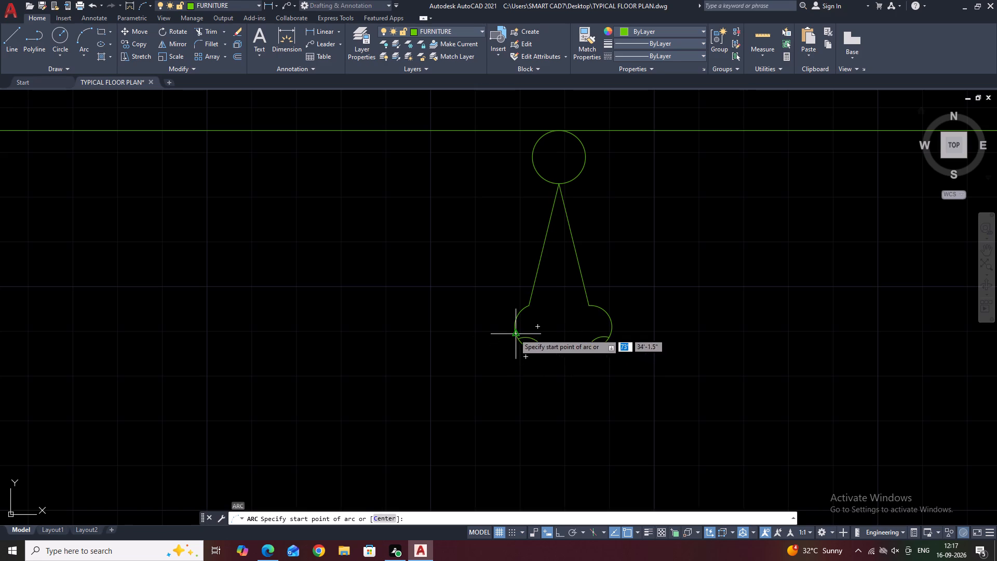
{"action": "left_click", "coordinate": [514, 333]}
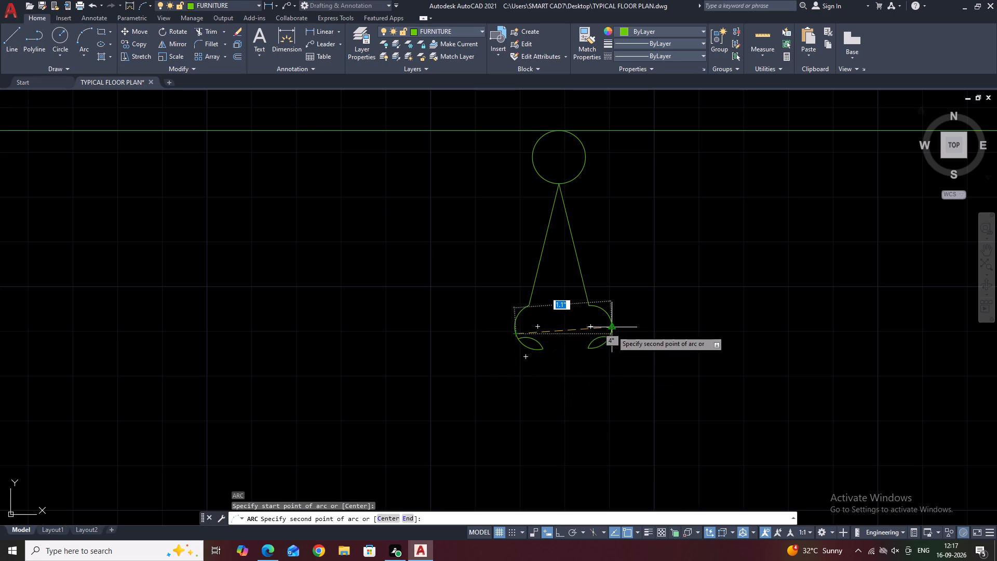
{"action": "left_click", "coordinate": [612, 335]}
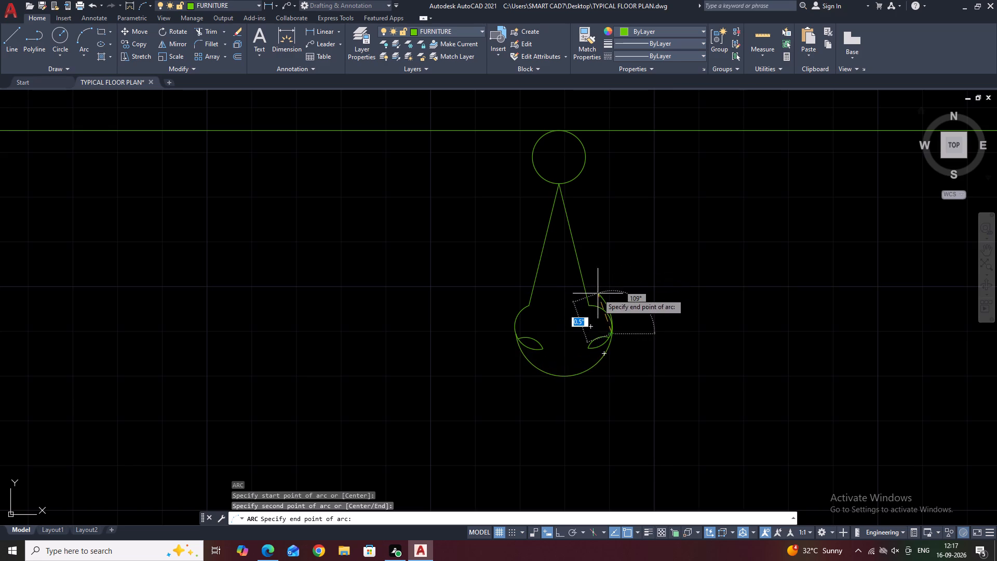
{"action": "left_click", "coordinate": [613, 329]}
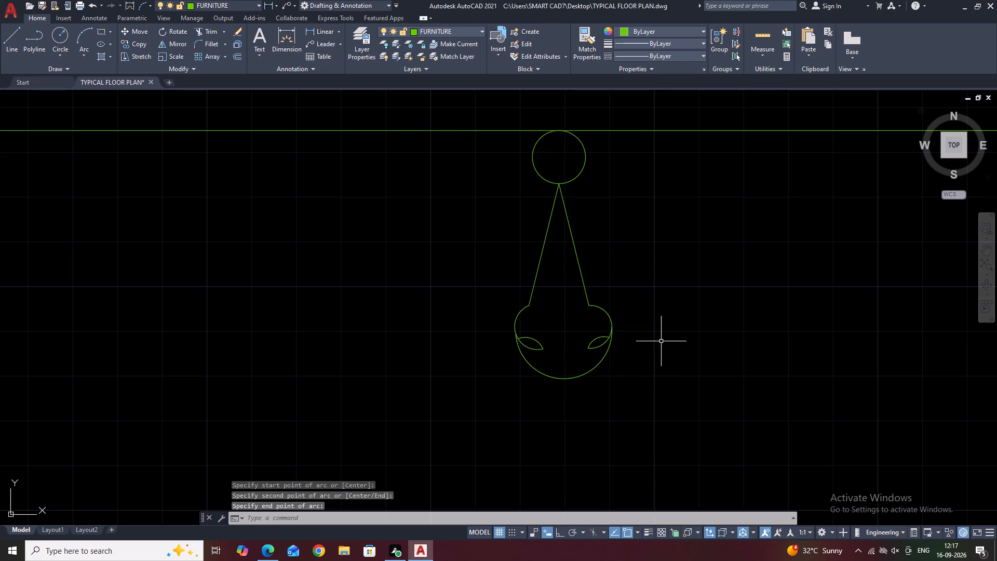
Draw a north-bulging arc between the two slanted lines, above the pair of bulging arcs.
{"action": "middle_click_drag", "start_coordinate": [651, 320], "coordinate": [571, 304]}
{"action": "scroll", "coordinate": [570, 304], "scroll_direction": "down", "scroll_amount": 3}
{"action": "middle_click_drag", "start_coordinate": [691, 322], "coordinate": [605, 344]}
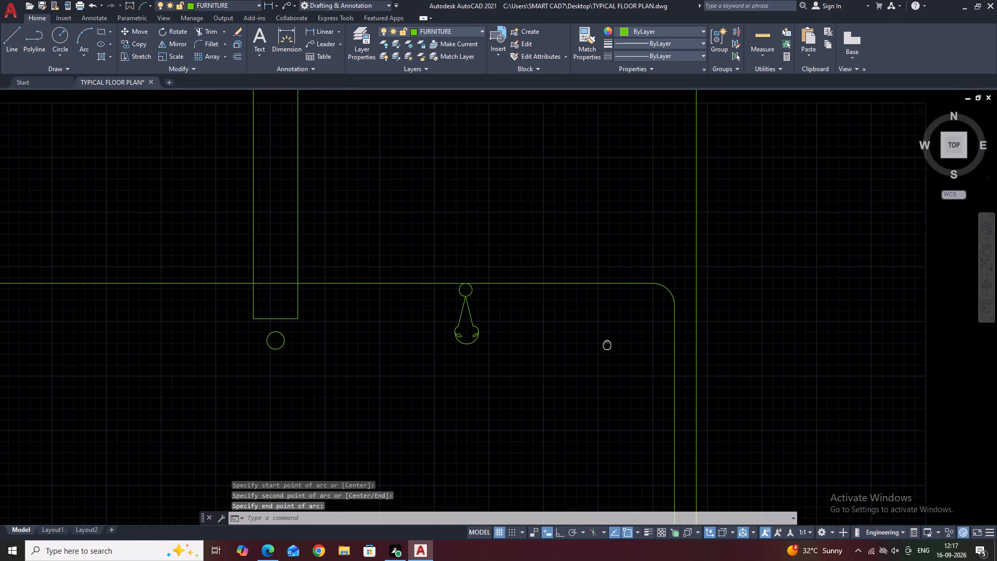
{"action": "middle_click_drag", "start_coordinate": [605, 344], "coordinate": [601, 339]}
{"action": "middle_click_drag", "start_coordinate": [455, 313], "coordinate": [496, 349]}
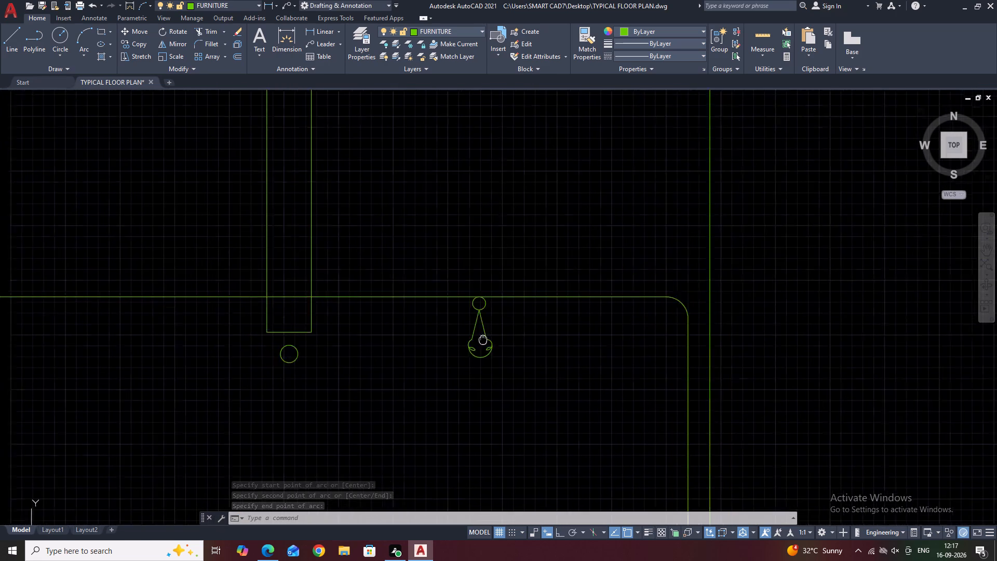
{"action": "middle_click_drag", "start_coordinate": [496, 349], "coordinate": [503, 350]}
{"action": "key", "text": "a"}
{"action": "key", "text": "space"}
{"action": "scroll", "coordinate": [494, 348], "scroll_direction": "up", "scroll_amount": 3}
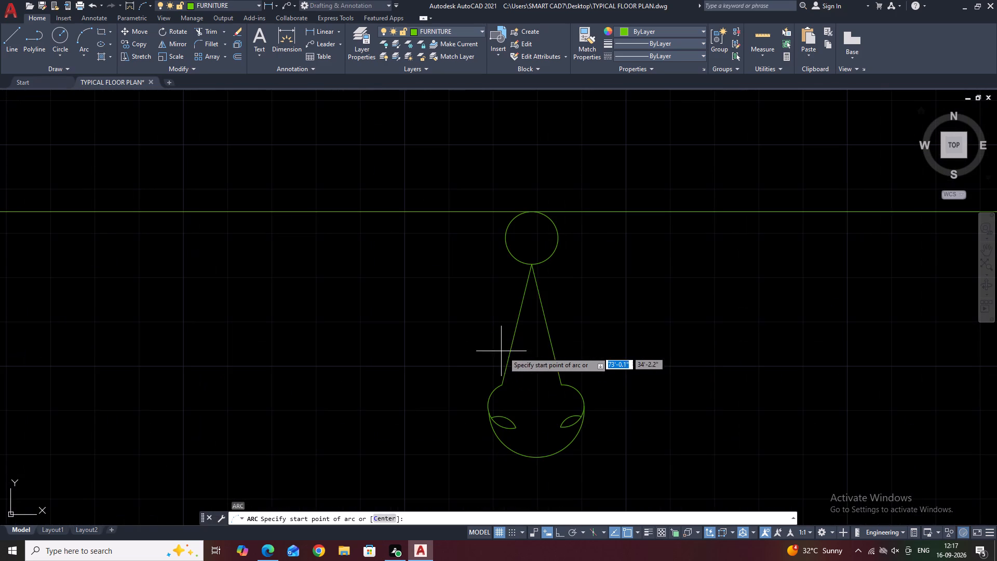
{"action": "left_click", "coordinate": [509, 350]}
{"action": "left_click", "coordinate": [550, 350]}
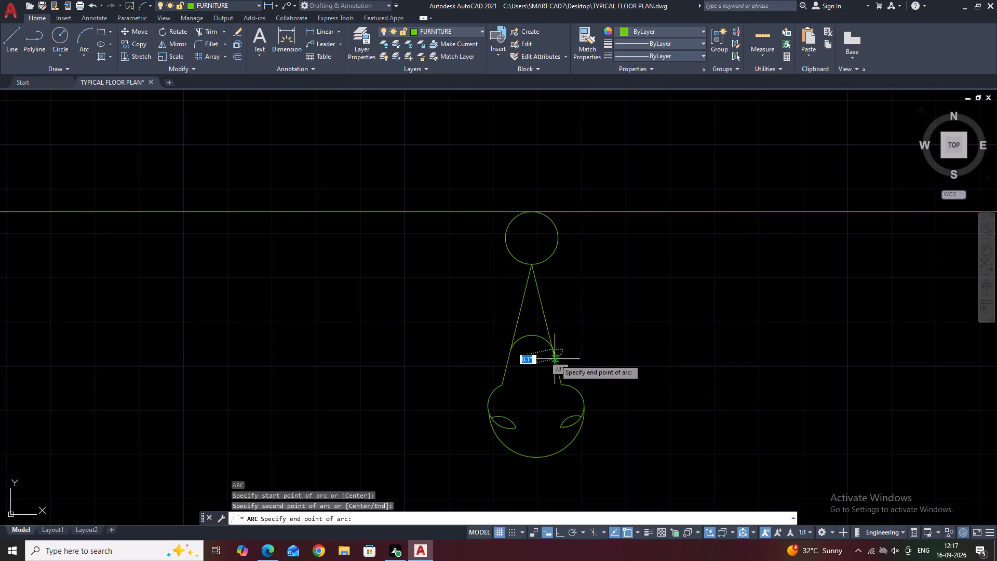
{"action": "left_click", "coordinate": [555, 359]}
Trim the part of the new arc that extends past the east slanted line.
{"action": "scroll", "coordinate": [552, 362], "scroll_direction": "up", "scroll_amount": 4}
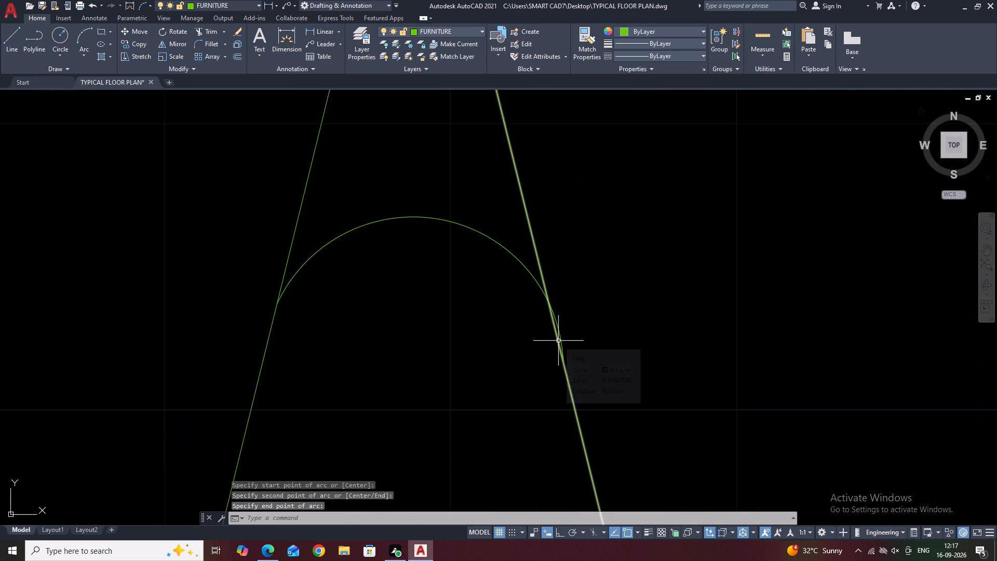
{"action": "type", "text": "tr"}
{"action": "key", "text": "space"}
{"action": "left_click", "coordinate": [560, 338]}
{"action": "key", "text": "Escape"}
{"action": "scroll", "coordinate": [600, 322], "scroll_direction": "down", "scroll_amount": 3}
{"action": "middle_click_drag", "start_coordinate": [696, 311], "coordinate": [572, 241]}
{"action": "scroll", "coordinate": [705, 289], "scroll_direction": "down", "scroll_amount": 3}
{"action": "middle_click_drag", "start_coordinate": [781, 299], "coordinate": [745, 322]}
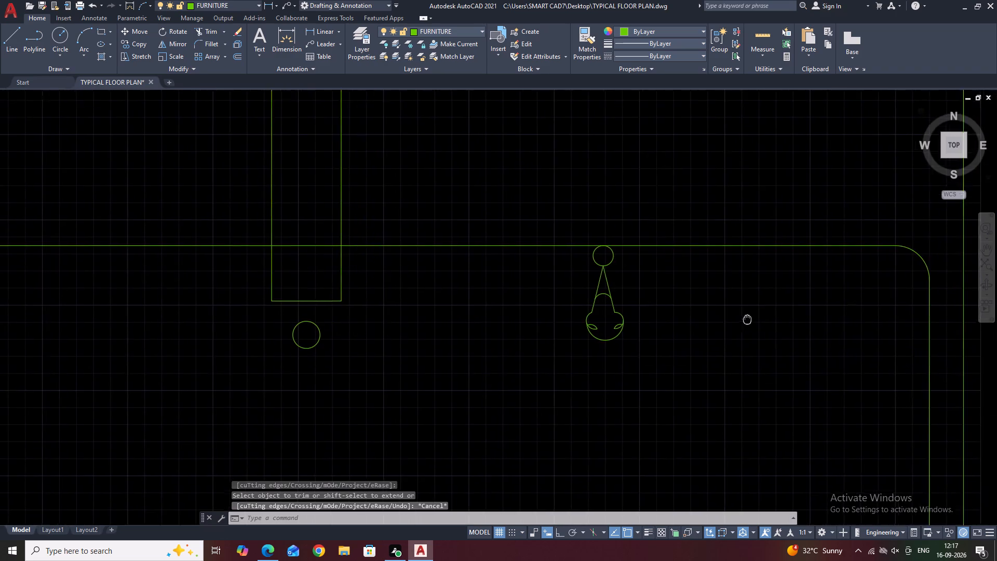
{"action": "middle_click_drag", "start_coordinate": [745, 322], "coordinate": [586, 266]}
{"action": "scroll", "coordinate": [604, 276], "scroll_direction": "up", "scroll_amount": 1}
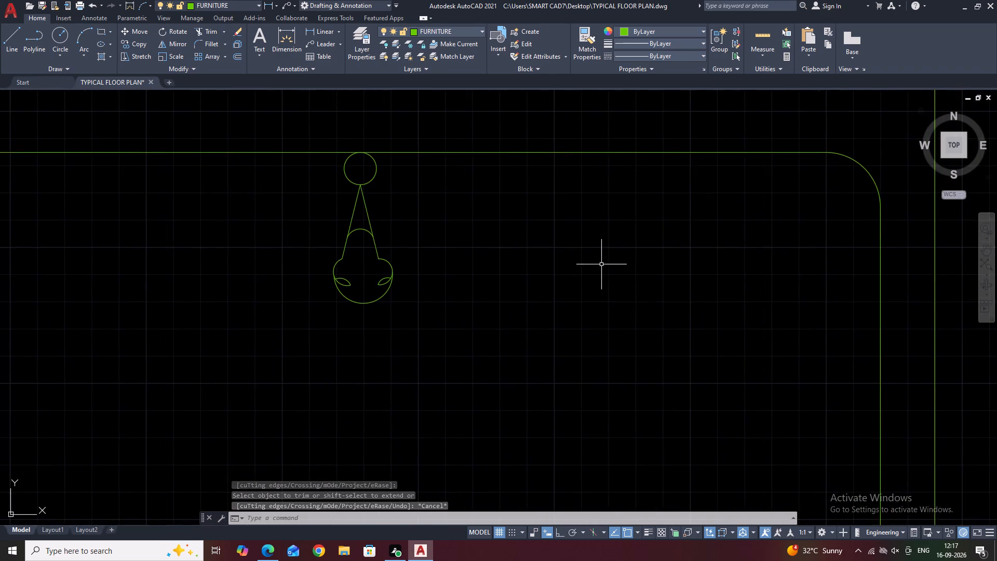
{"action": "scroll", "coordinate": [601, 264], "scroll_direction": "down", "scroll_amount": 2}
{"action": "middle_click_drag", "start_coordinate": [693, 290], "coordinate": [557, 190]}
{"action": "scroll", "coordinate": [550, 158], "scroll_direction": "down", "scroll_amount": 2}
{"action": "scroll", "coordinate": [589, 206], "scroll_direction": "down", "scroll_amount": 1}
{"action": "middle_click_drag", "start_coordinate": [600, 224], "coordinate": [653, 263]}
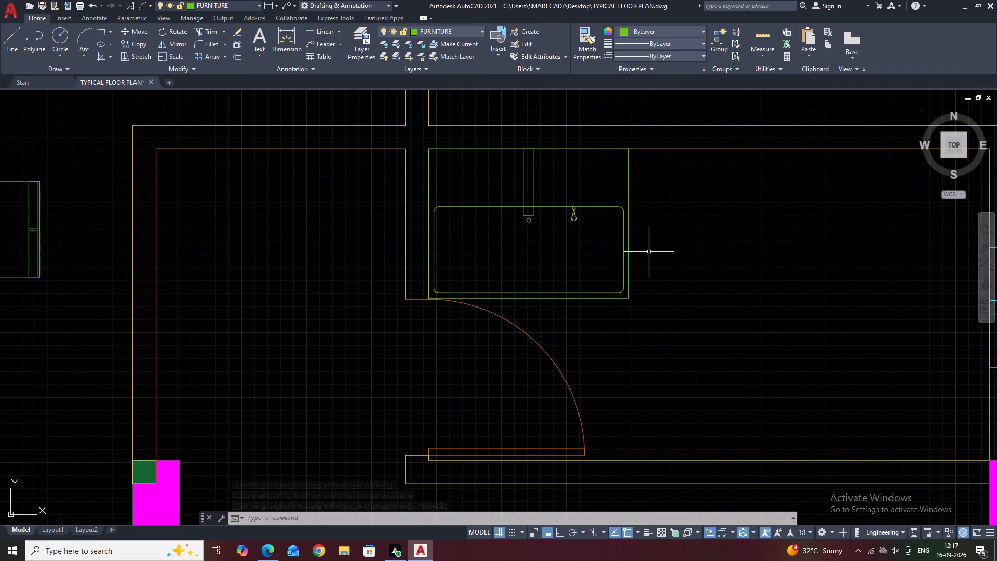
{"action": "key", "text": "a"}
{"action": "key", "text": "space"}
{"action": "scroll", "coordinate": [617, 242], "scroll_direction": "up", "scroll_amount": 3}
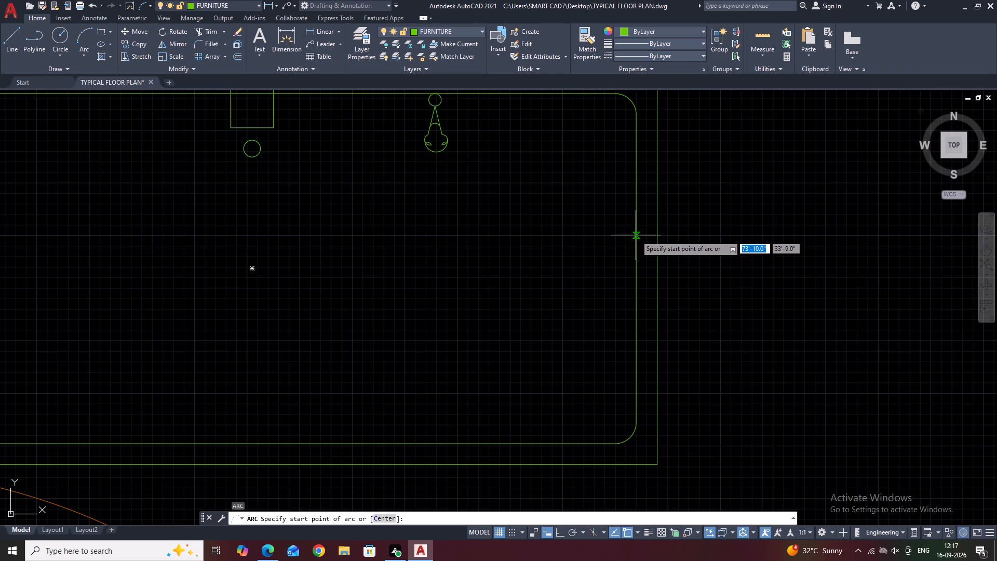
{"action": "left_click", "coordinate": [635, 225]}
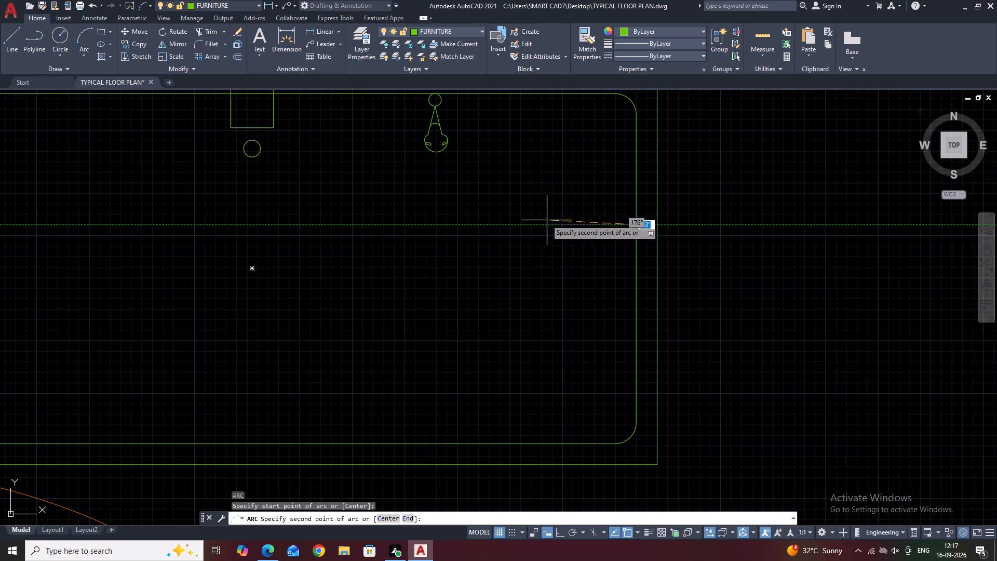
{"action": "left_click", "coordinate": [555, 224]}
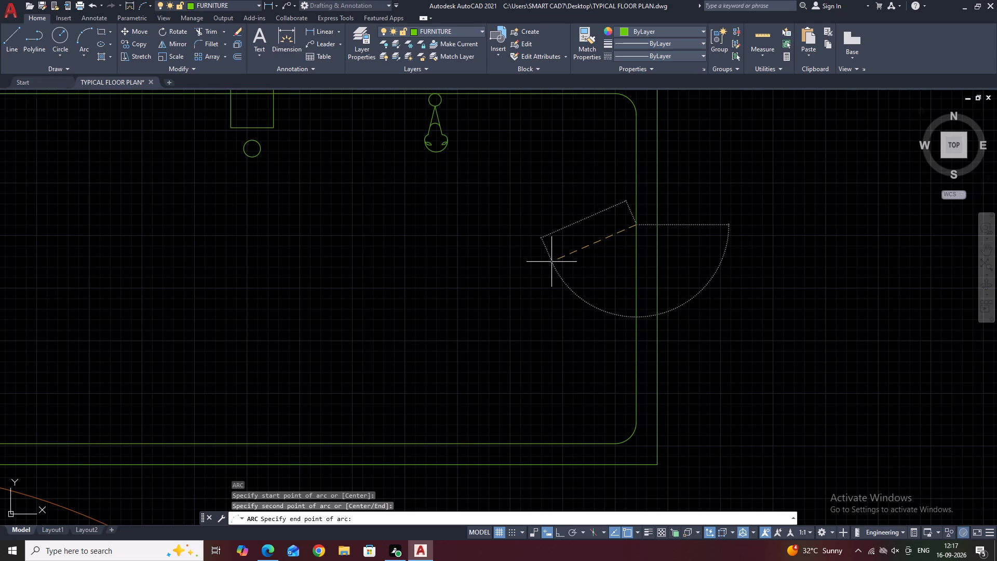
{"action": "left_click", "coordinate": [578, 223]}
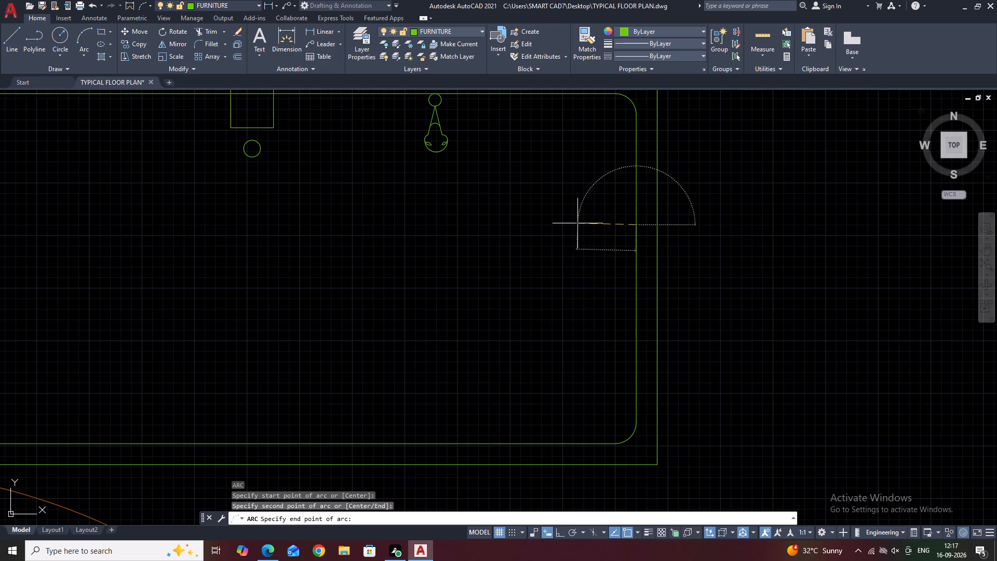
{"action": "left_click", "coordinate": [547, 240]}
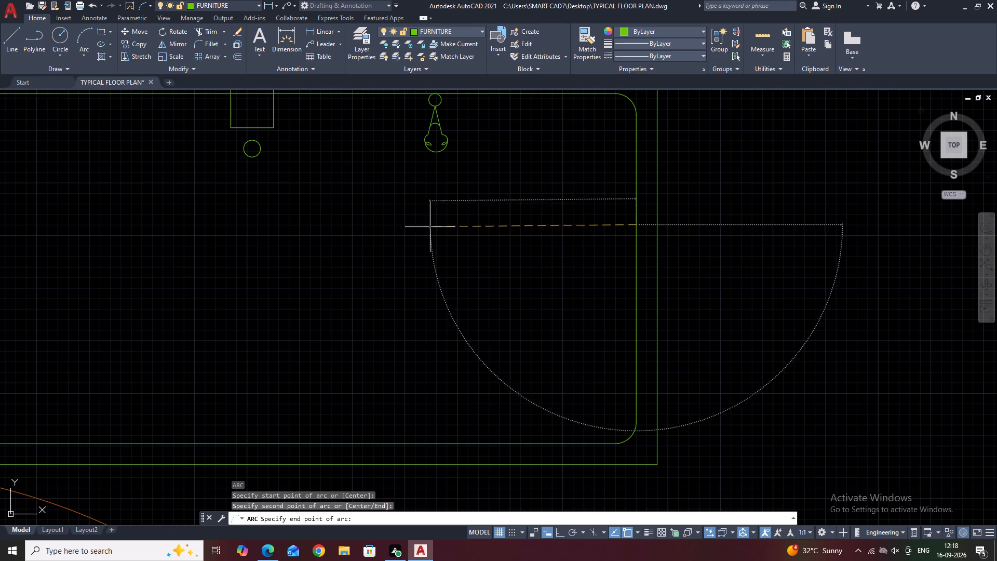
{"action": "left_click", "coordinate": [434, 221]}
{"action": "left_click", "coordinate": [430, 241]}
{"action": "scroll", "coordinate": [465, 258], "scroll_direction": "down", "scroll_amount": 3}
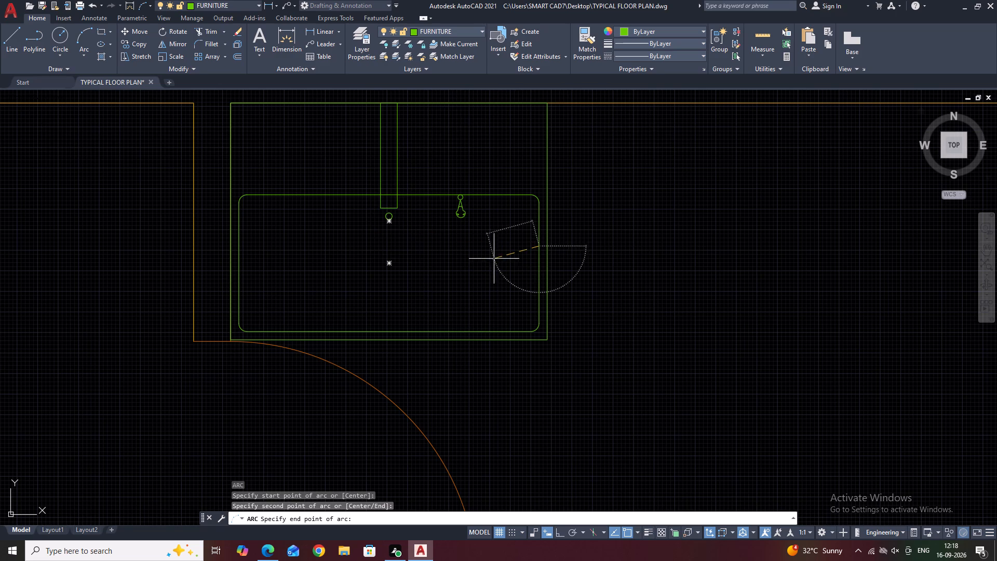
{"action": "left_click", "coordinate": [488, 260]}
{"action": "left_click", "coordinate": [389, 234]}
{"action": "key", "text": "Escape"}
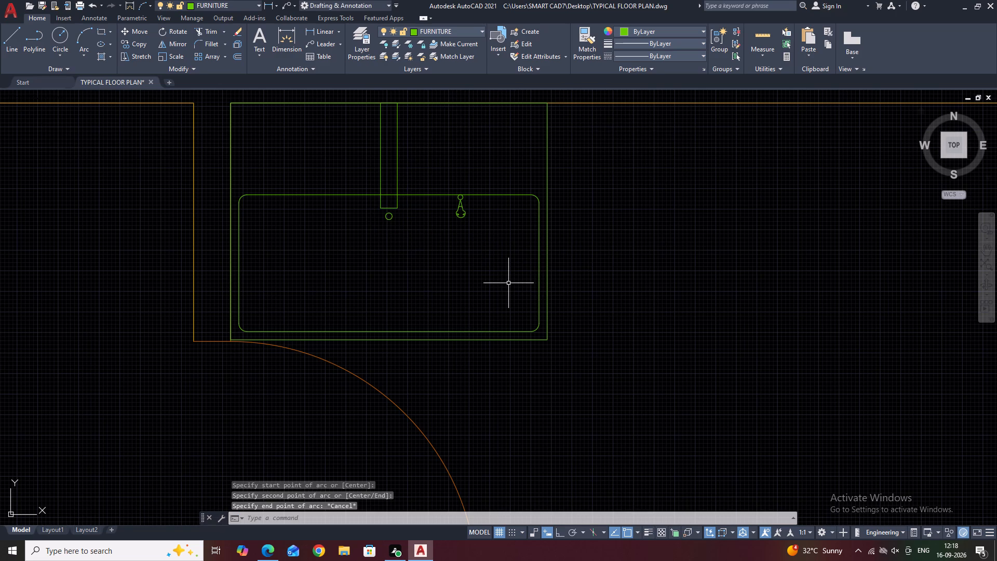
Draw a shallow south-bulging arc inside the basin, from its east edge westward to below the small faucet-like detail.
{"action": "type", "text": "a"}
{"action": "key", "text": "space"}
{"action": "scroll", "coordinate": [537, 243], "scroll_direction": "up", "scroll_amount": 1}
{"action": "left_click", "coordinate": [536, 238]}
{"action": "left_click", "coordinate": [490, 244]}
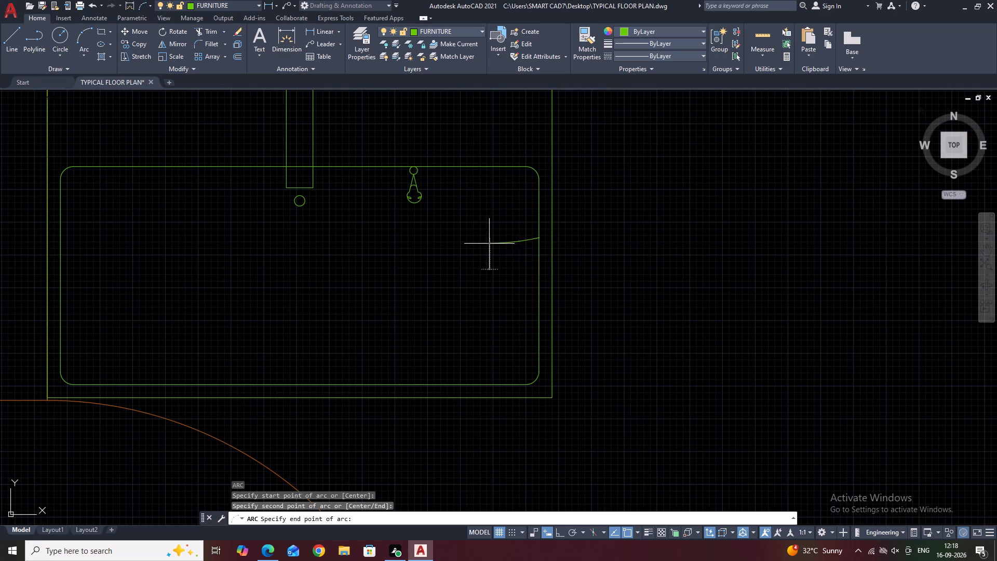
{"action": "left_click", "coordinate": [417, 234]}
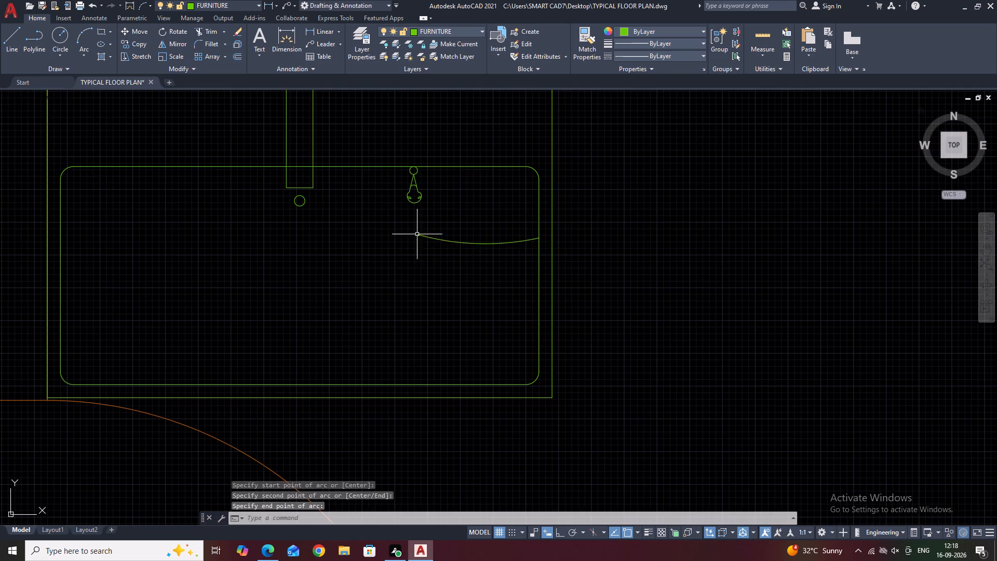
Flatten the new arc by moving its midpoint slightly north, keeping a slight southward bulge.
{"action": "left_click", "coordinate": [490, 247]}
{"action": "left_click", "coordinate": [477, 227]}
{"action": "left_click", "coordinate": [477, 244]}
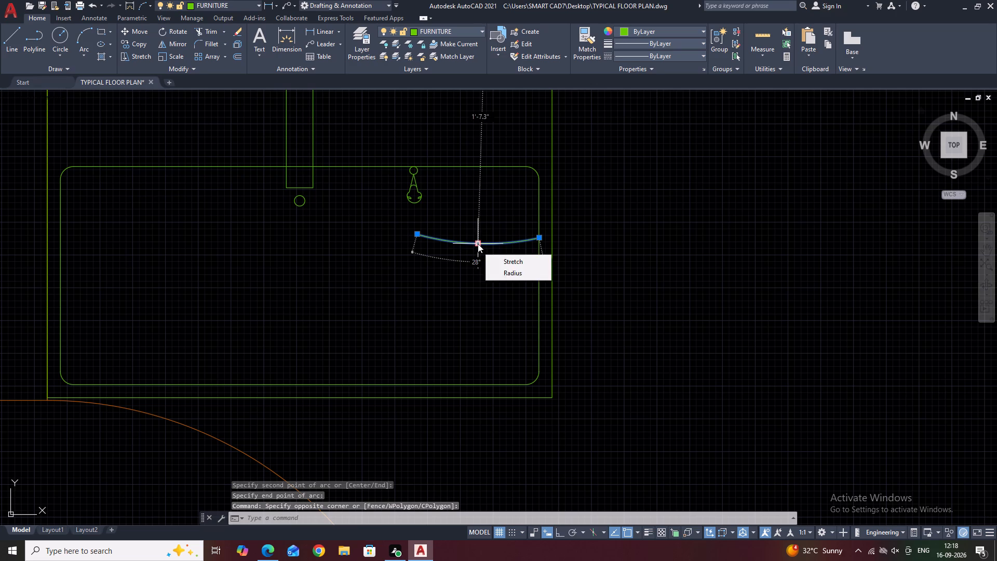
{"action": "left_click", "coordinate": [479, 233]}
{"action": "left_click", "coordinate": [478, 233]}
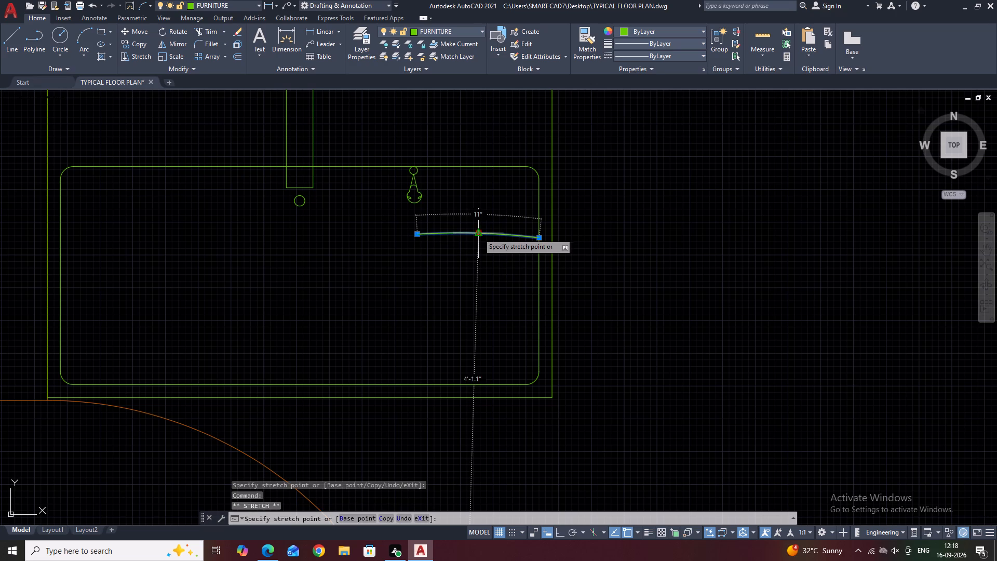
{"action": "left_click", "coordinate": [478, 239]}
Mirror the shallow arc to the south about the basin's horizontal centreline, keeping the original arc.
{"action": "middle_click_drag", "start_coordinate": [498, 222], "coordinate": [522, 285]}
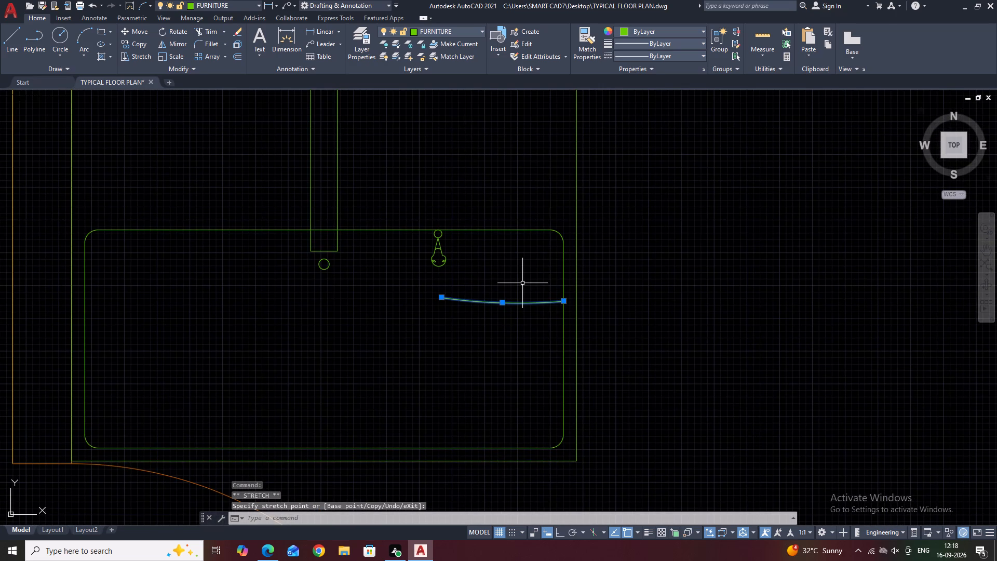
{"action": "type", "text": "mi"}
{"action": "key", "text": "space"}
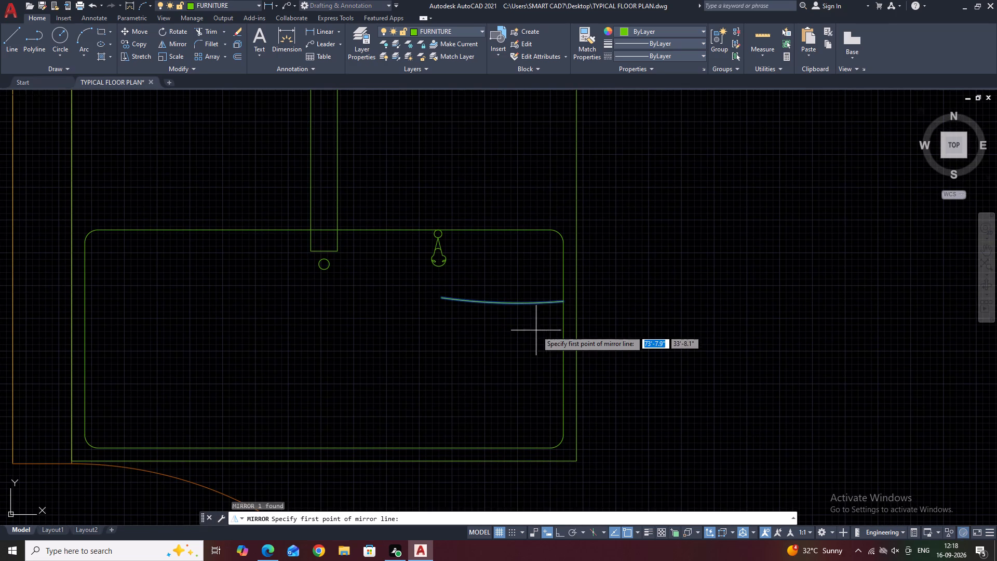
{"action": "left_click", "coordinate": [562, 340]}
{"action": "left_click", "coordinate": [656, 336]}
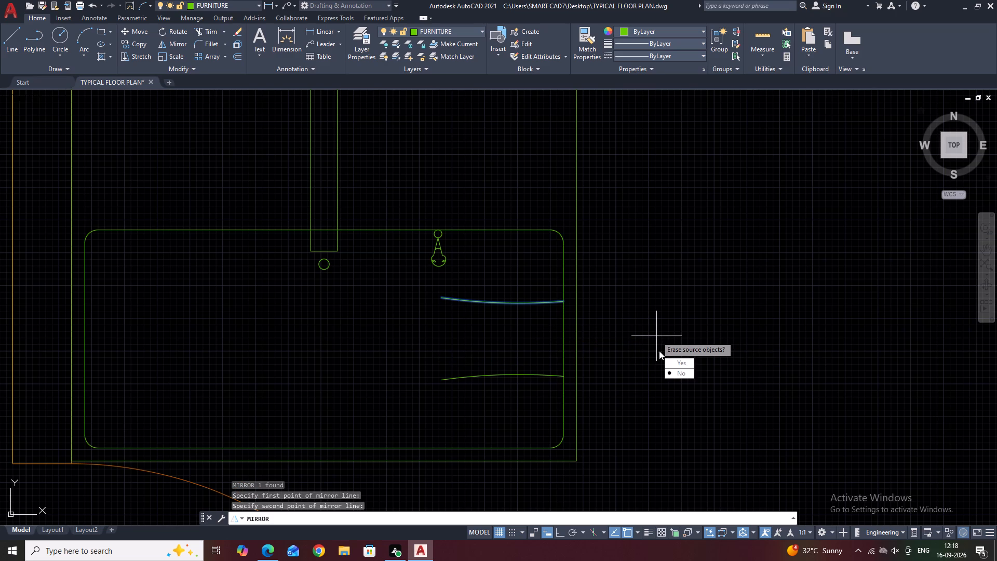
{"action": "left_click_drag", "start_coordinate": [672, 378], "coordinate": [657, 336]}
Draw a west-bulging arc joining the west ends of the two shallow arcs into a rounded end.
{"action": "middle_click_drag", "start_coordinate": [541, 356], "coordinate": [671, 325]}
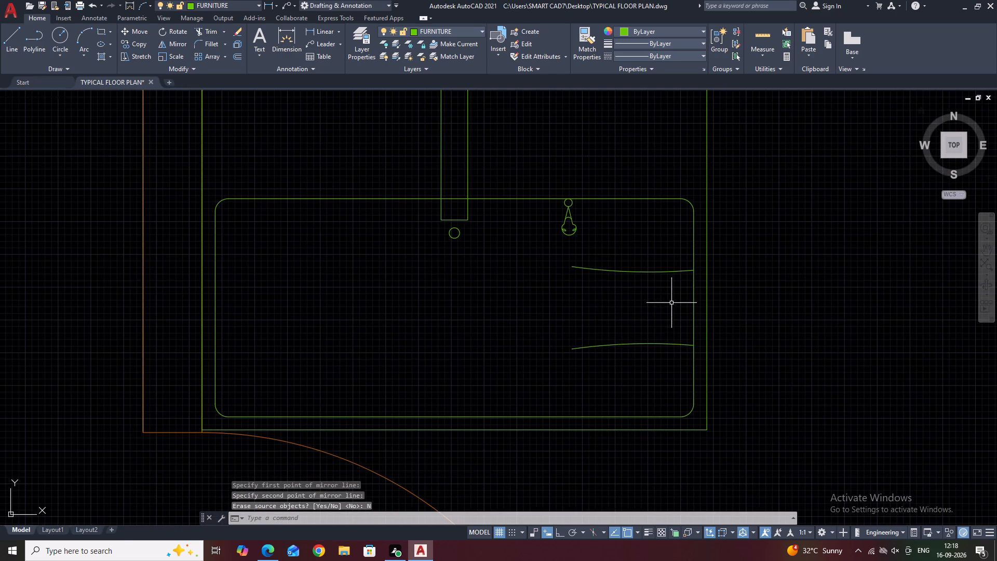
{"action": "middle_click_drag", "start_coordinate": [552, 293], "coordinate": [664, 290]}
{"action": "type", "text": "a"}
{"action": "key", "text": "space"}
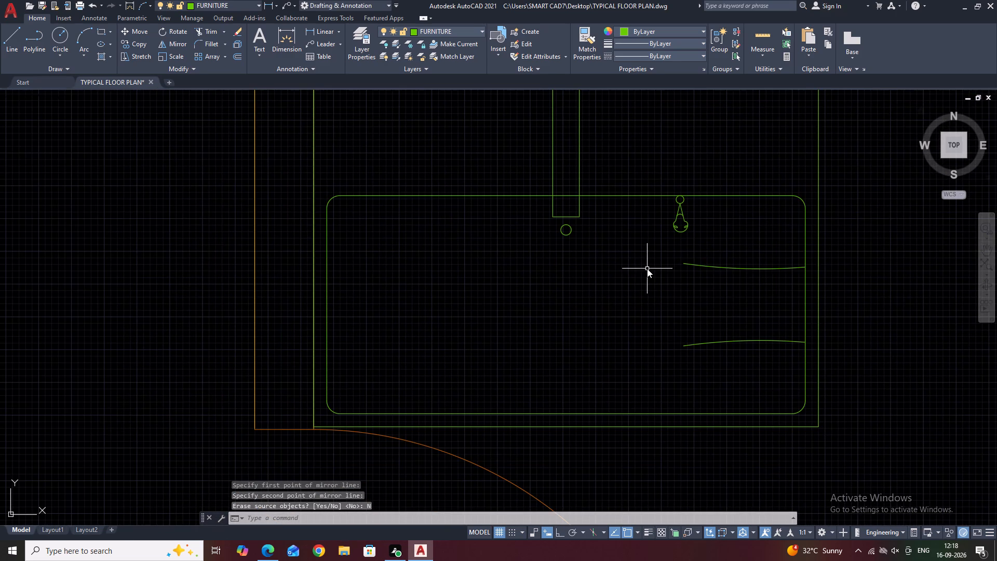
{"action": "left_click", "coordinate": [692, 265]}
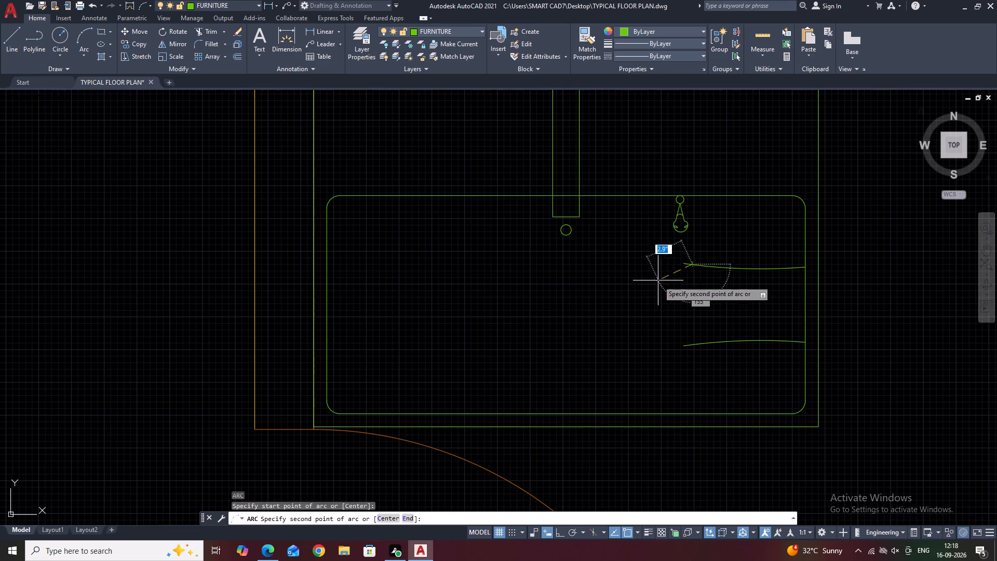
{"action": "left_click", "coordinate": [698, 343]}
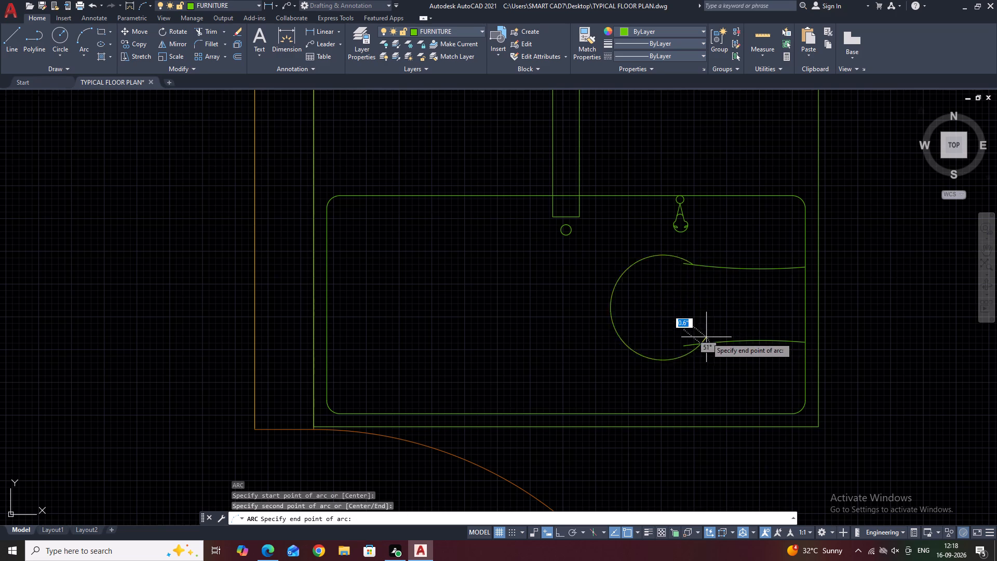
{"action": "left_click", "coordinate": [722, 336]}
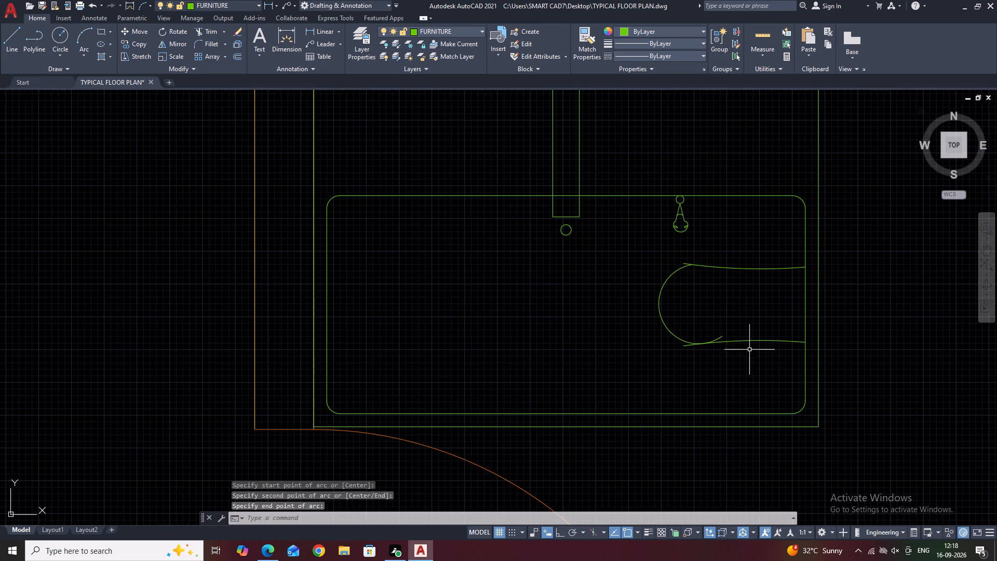
Trim the overhanging ends where the rounded west arc meets the north and south shallow arcs.
{"action": "scroll", "coordinate": [730, 344], "scroll_direction": "up", "scroll_amount": 1}
{"action": "middle_click_drag", "start_coordinate": [657, 178], "coordinate": [651, 232]}
{"action": "type", "text": "tr"}
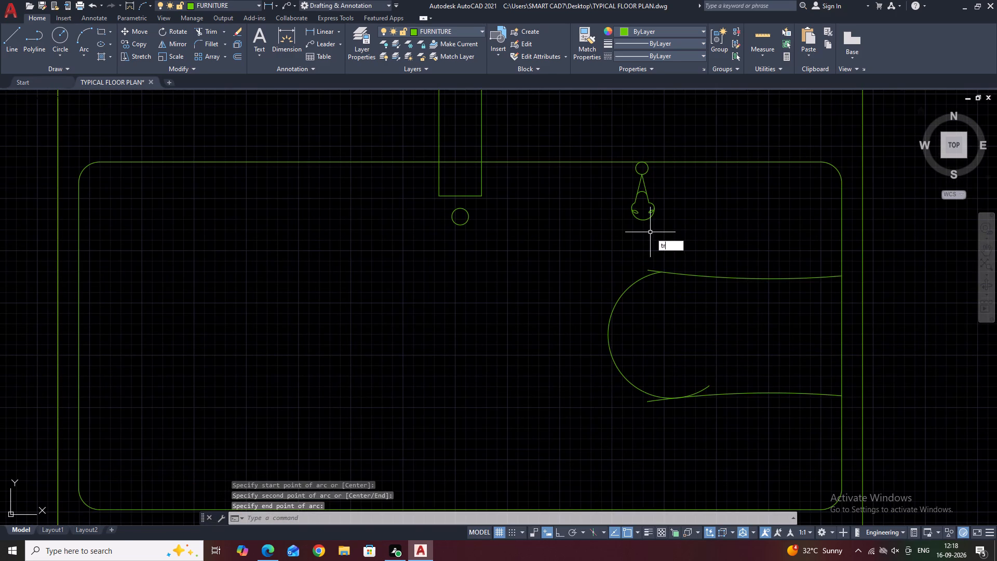
{"action": "key", "text": "space"}
{"action": "left_click", "coordinate": [704, 387]}
{"action": "left_click", "coordinate": [704, 392]}
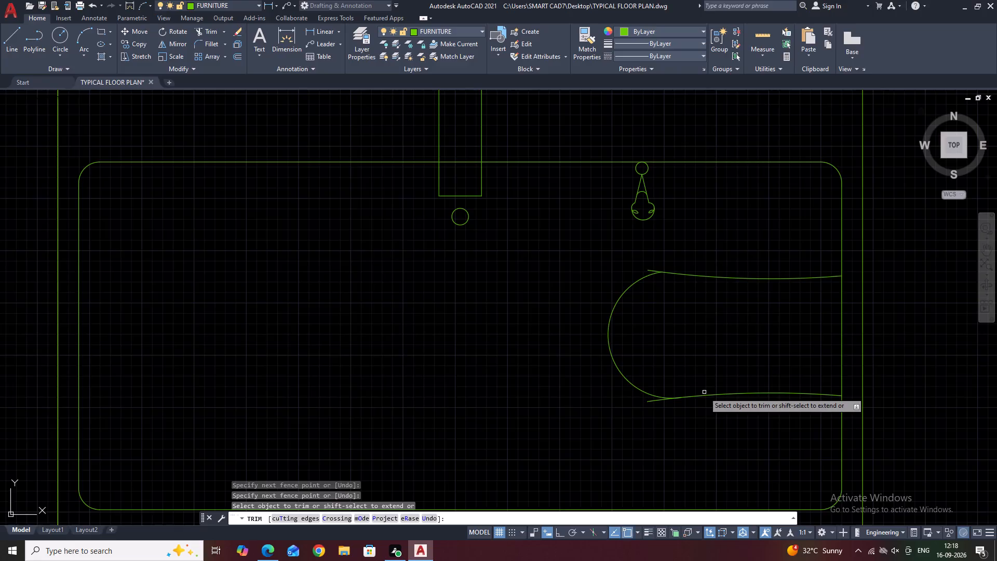
{"action": "left_click", "coordinate": [656, 399]}
{"action": "left_click", "coordinate": [651, 270]}
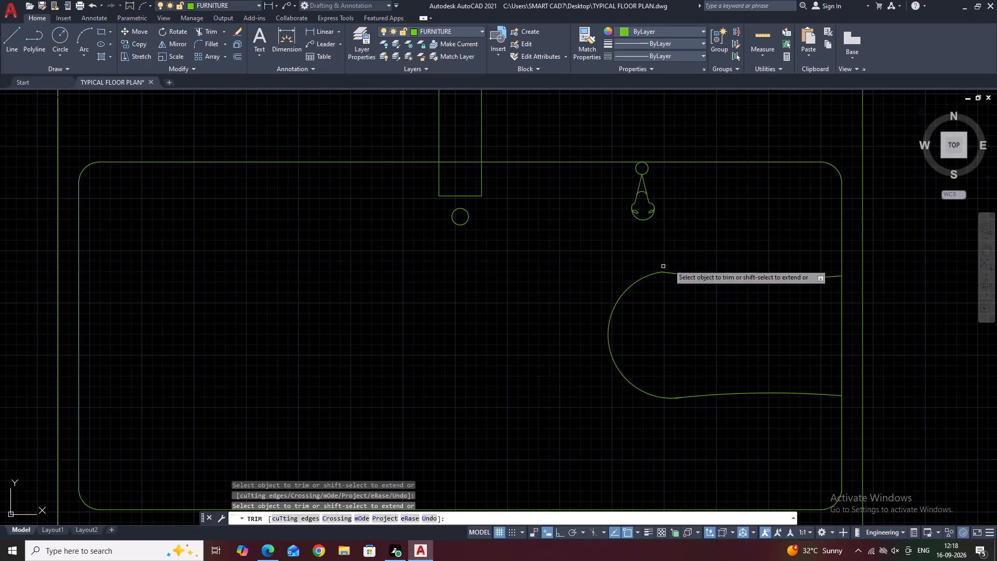
{"action": "key", "text": "Escape"}
Offset the north, west and south arcs of the rounded outline inward by 0.5.
{"action": "middle_click_drag", "start_coordinate": [751, 289], "coordinate": [692, 233]}
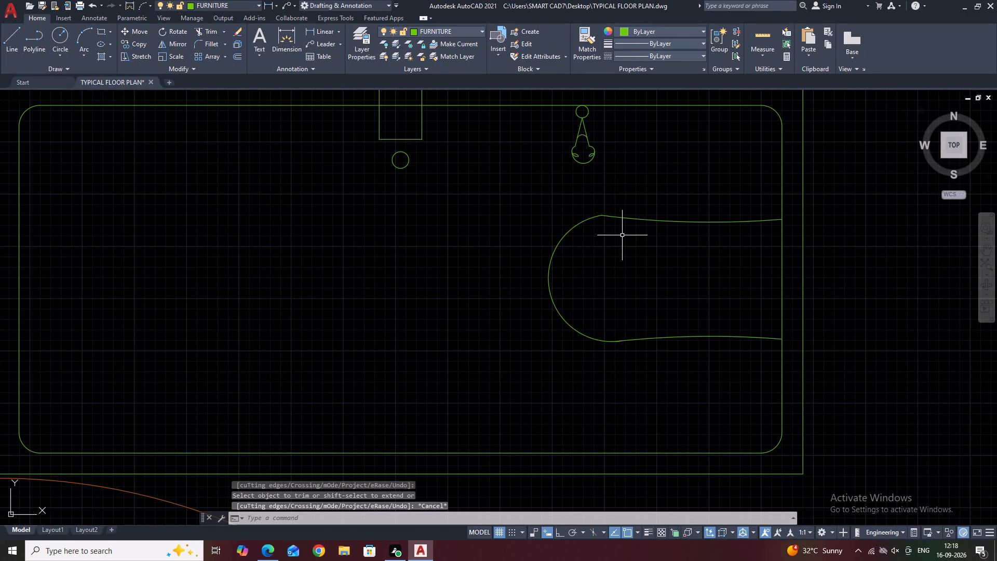
{"action": "left_click", "coordinate": [661, 271]}
{"action": "left_click", "coordinate": [573, 211]}
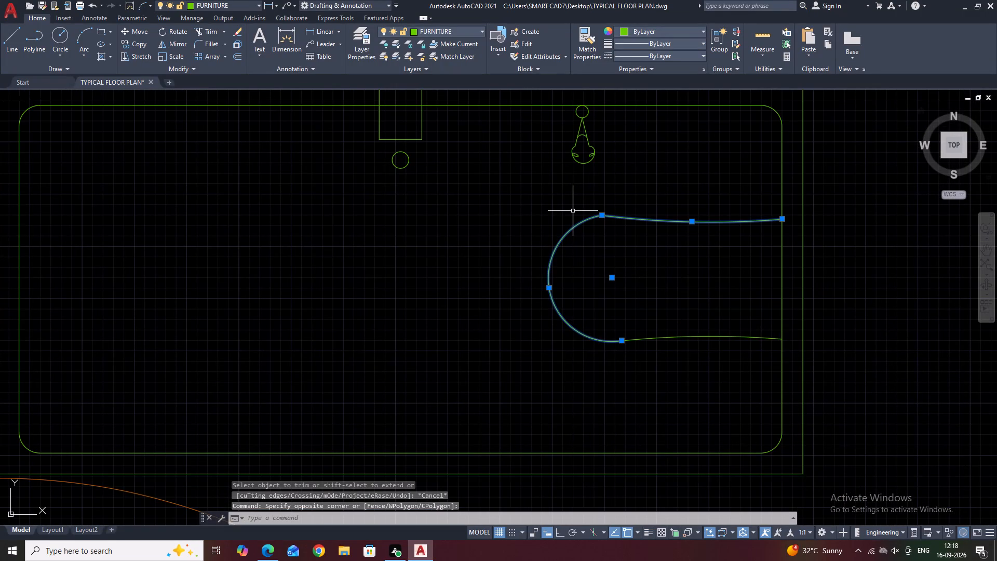
{"action": "type", "text": "o 0.5"}
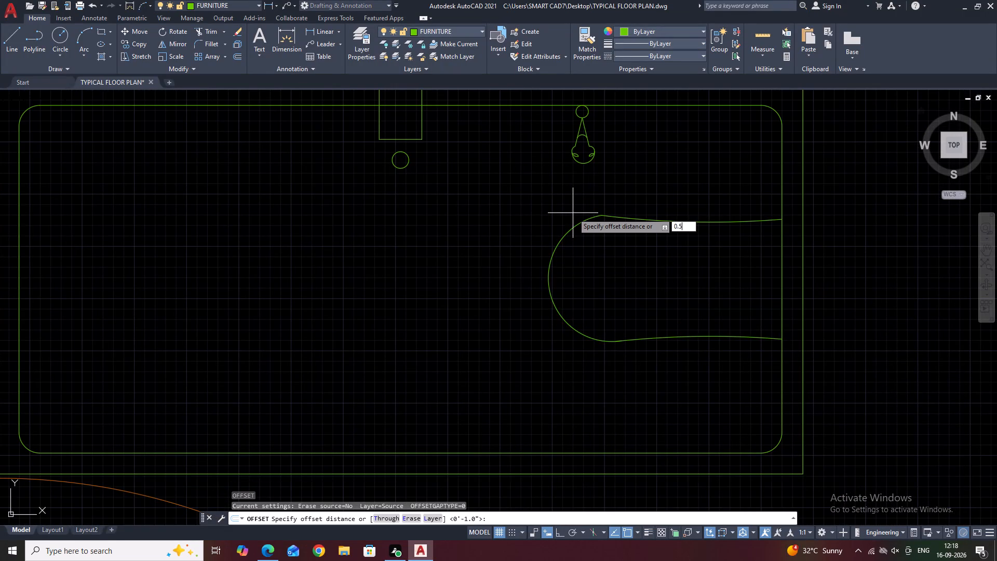
{"action": "key", "text": "space"}
{"action": "left_click", "coordinate": [614, 271]}
{"action": "left_click", "coordinate": [637, 219]}
{"action": "left_click", "coordinate": [640, 245]}
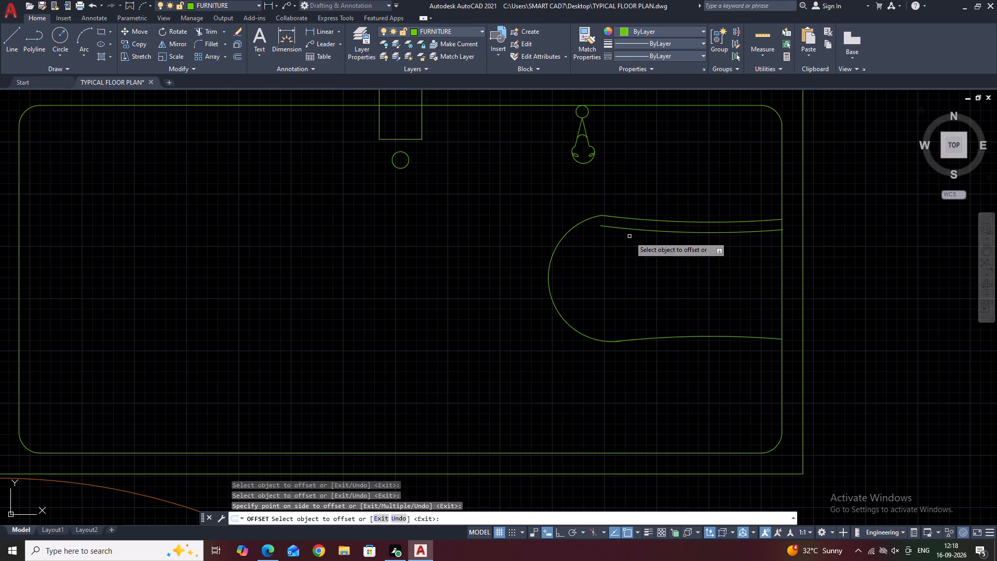
{"action": "left_click", "coordinate": [586, 221]}
{"action": "left_click", "coordinate": [626, 276]}
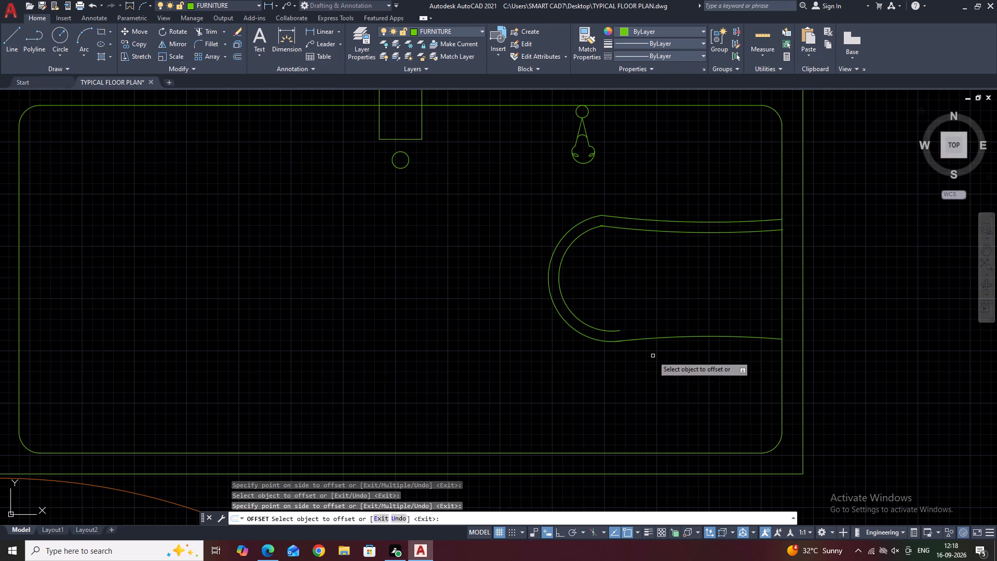
{"action": "left_click", "coordinate": [654, 338]}
{"action": "left_click", "coordinate": [655, 308]}
{"action": "key", "text": "Escape"}
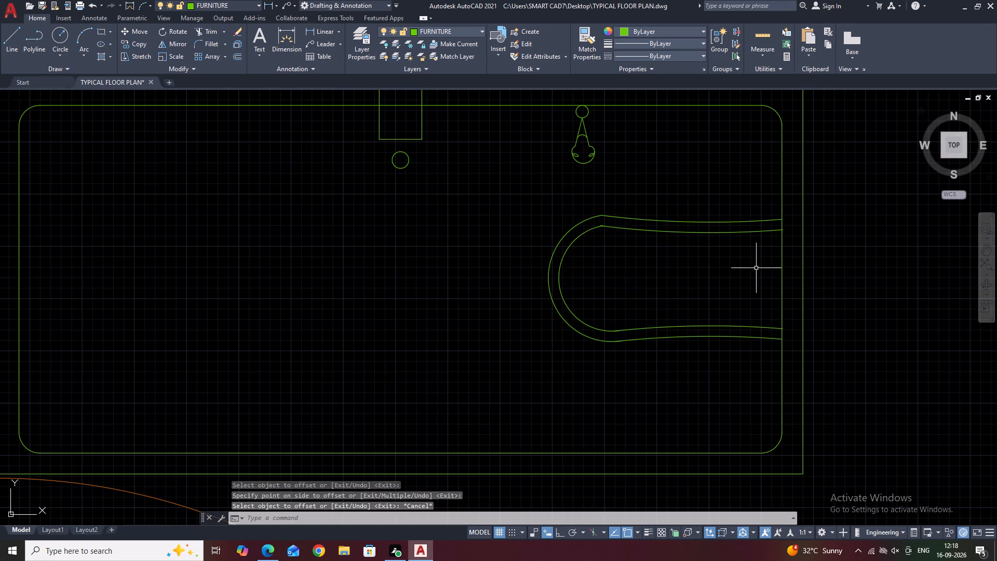
Draw a near-vertical line from the outer north arc to the outer south arc, near the basin's east edge.
{"action": "type", "text": "l"}
{"action": "key", "text": "space"}
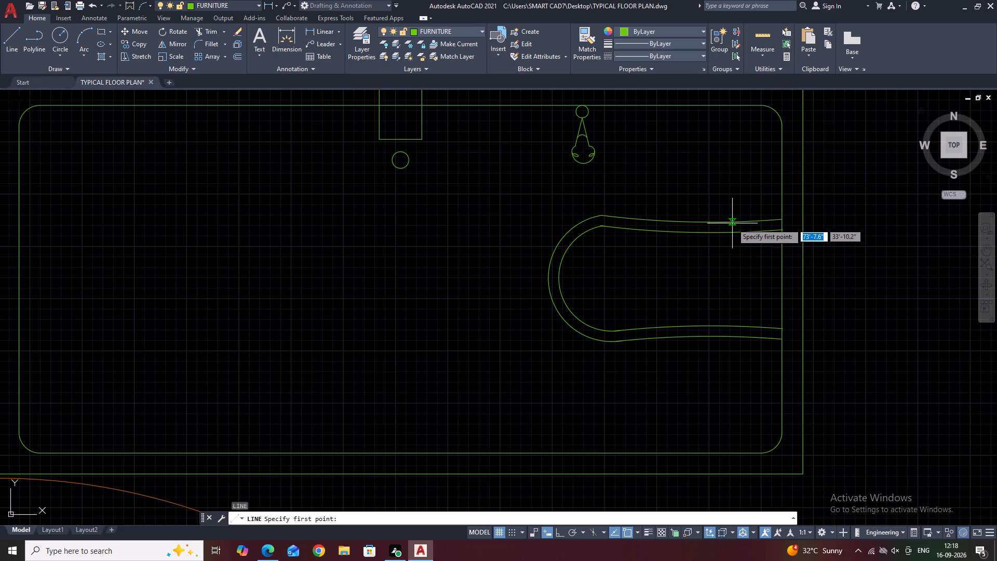
{"action": "left_click", "coordinate": [736, 221]}
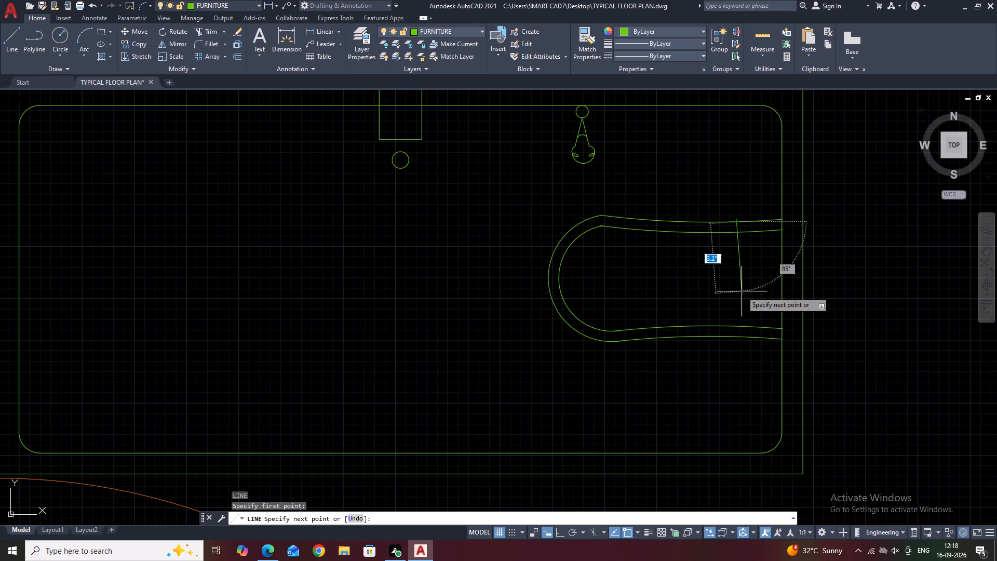
{"action": "left_click", "coordinate": [739, 340]}
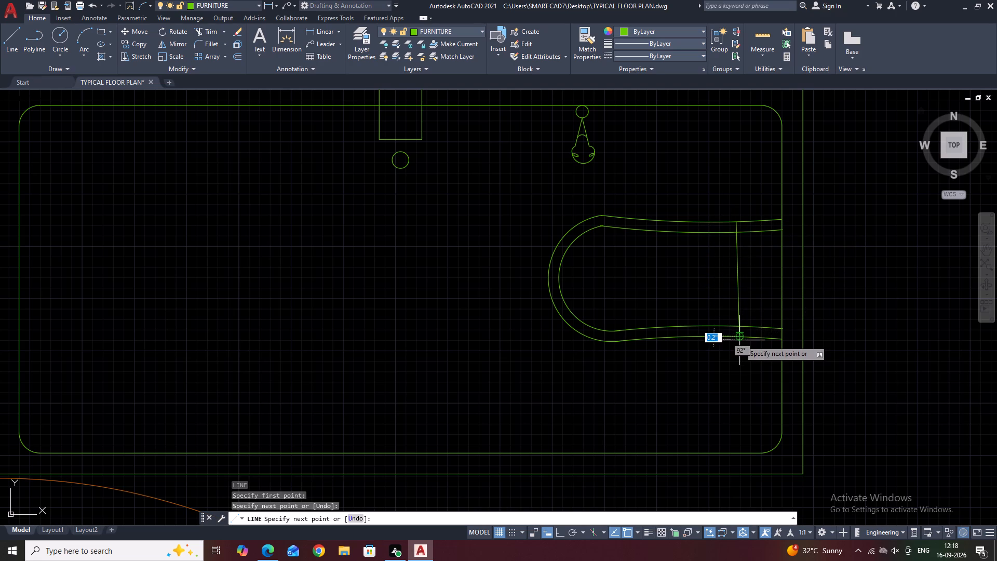
{"action": "key", "text": "Escape"}
Trim the north and south inner offset arcs east of the near-vertical cross line.
{"action": "middle_click_drag", "start_coordinate": [762, 228], "coordinate": [767, 261]}
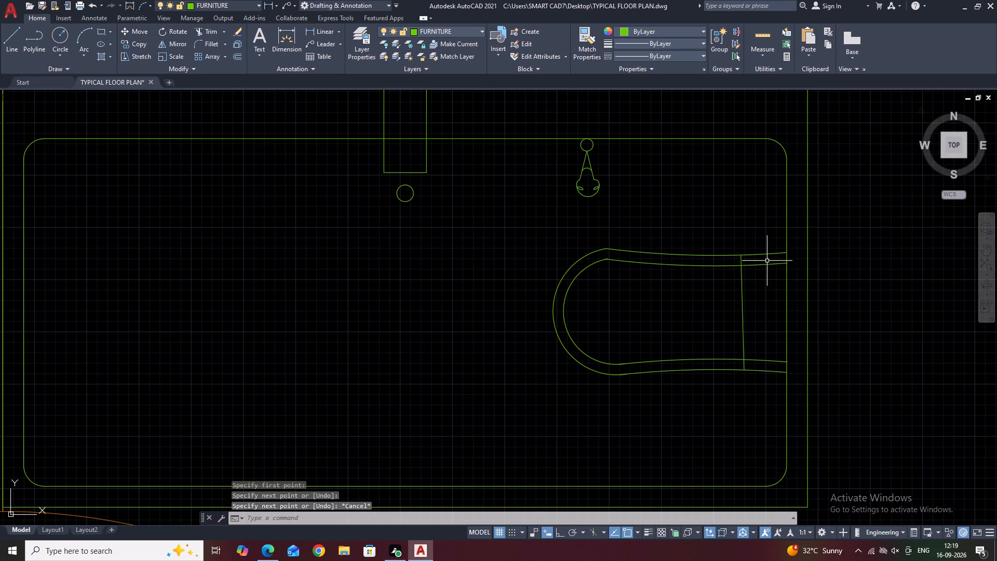
{"action": "middle_click_drag", "start_coordinate": [772, 318], "coordinate": [778, 287]}
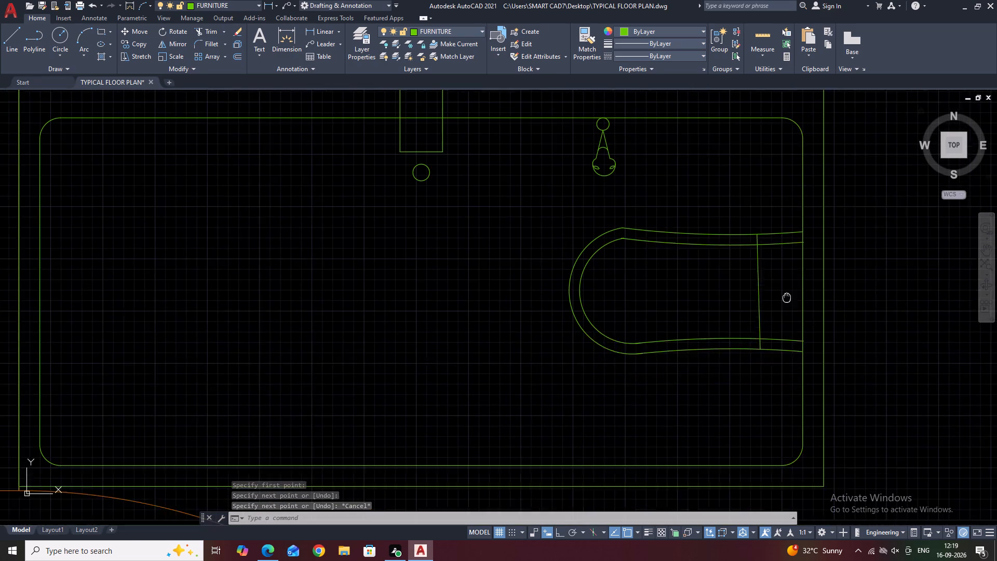
{"action": "middle_click_drag", "start_coordinate": [778, 287], "coordinate": [776, 286]}
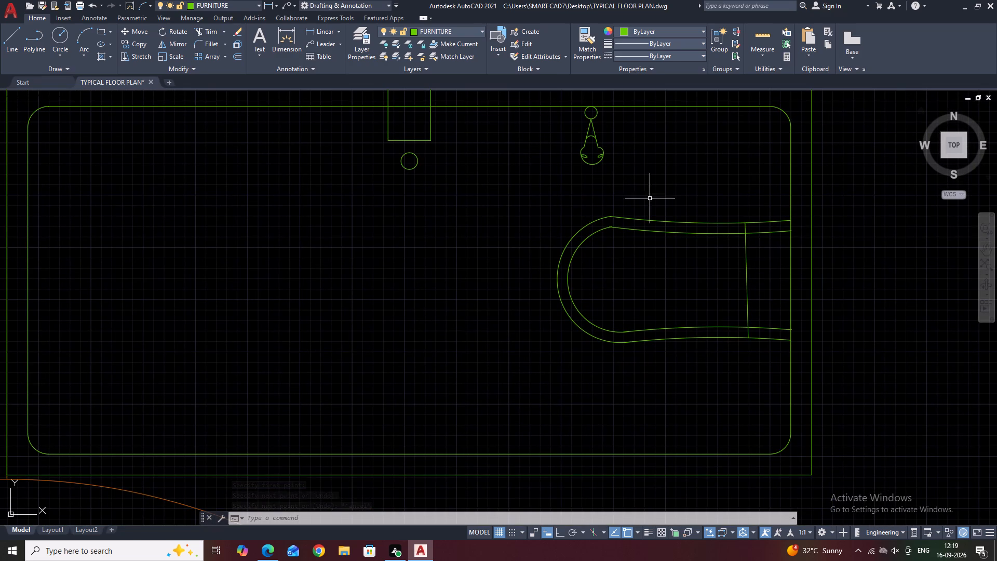
{"action": "middle_click_drag", "start_coordinate": [659, 175], "coordinate": [691, 215]}
{"action": "type", "text": "tr"}
{"action": "key", "text": "space"}
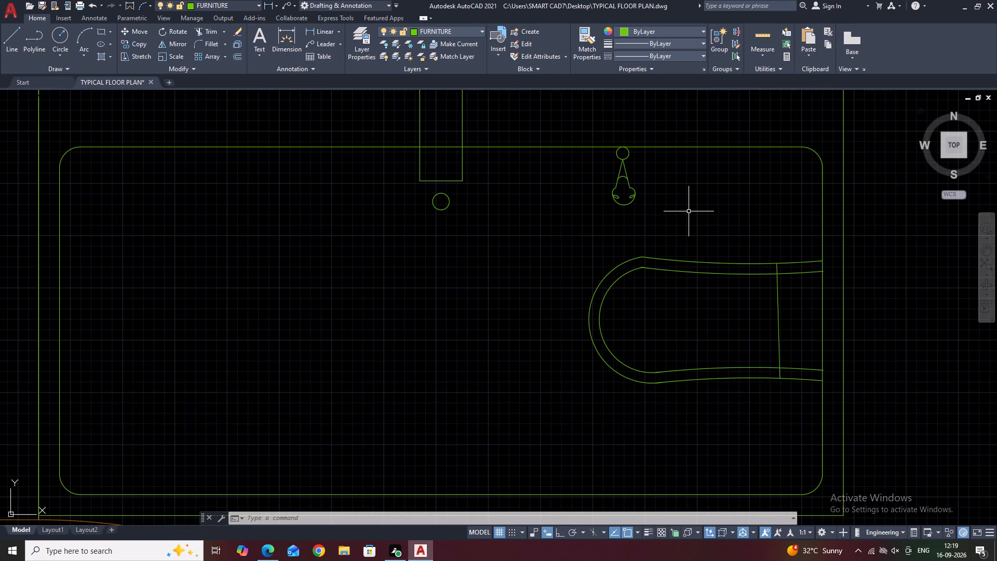
{"action": "left_click", "coordinate": [795, 271]}
{"action": "left_click_drag", "start_coordinate": [792, 293], "coordinate": [791, 300]}
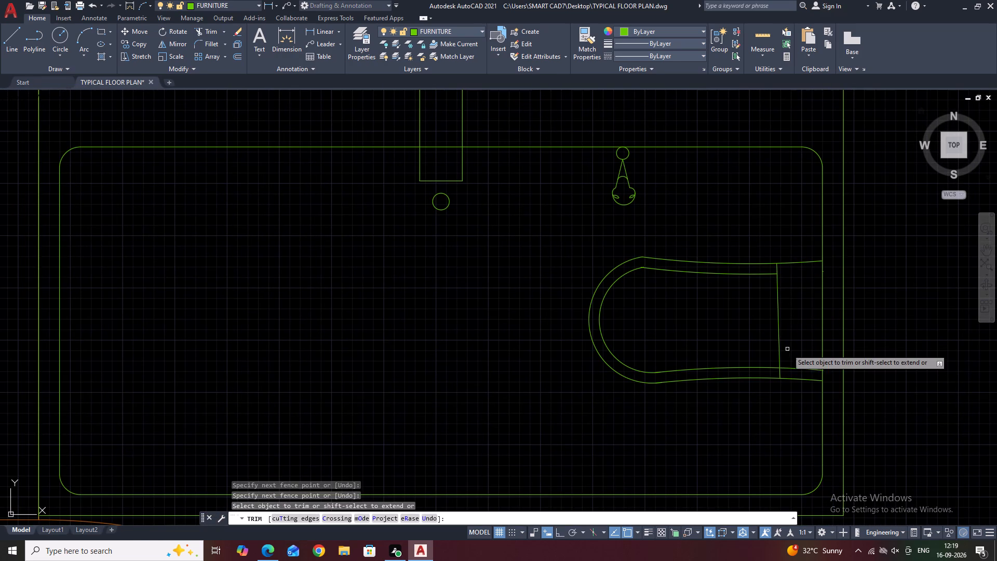
{"action": "left_click", "coordinate": [788, 367]}
{"action": "key", "text": "Escape"}
Delete the near-vertical cross line between the outer arcs.
{"action": "left_click", "coordinate": [774, 307]}
{"action": "left_click", "coordinate": [778, 304]}
{"action": "left_click", "coordinate": [777, 324]}
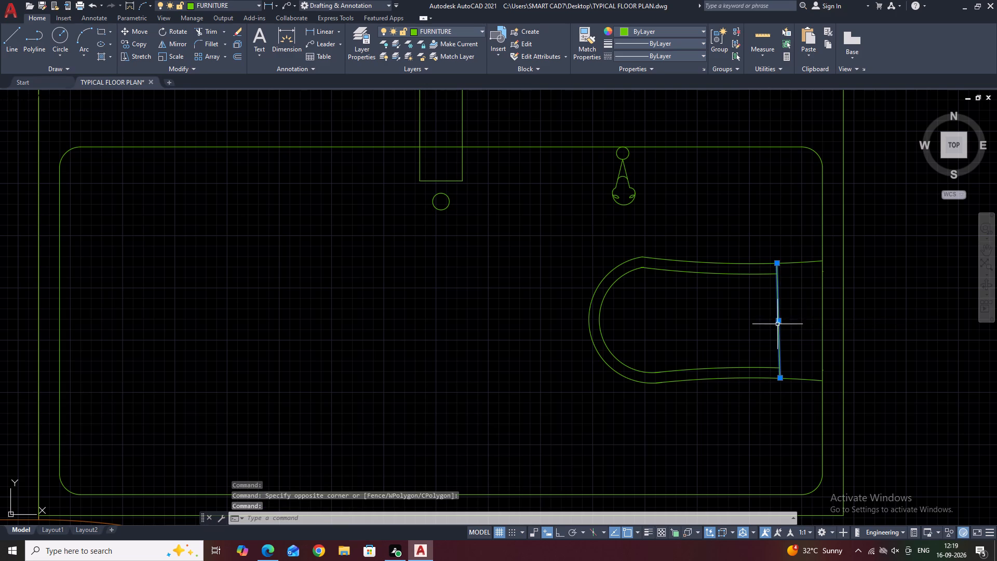
{"action": "key", "text": "Delete"}
Redraw the cross line, about 5.5 inches long, from the outer north arc to the outer south arc at the trimmed inner ends.
{"action": "key", "text": "l"}
{"action": "key", "text": "space"}
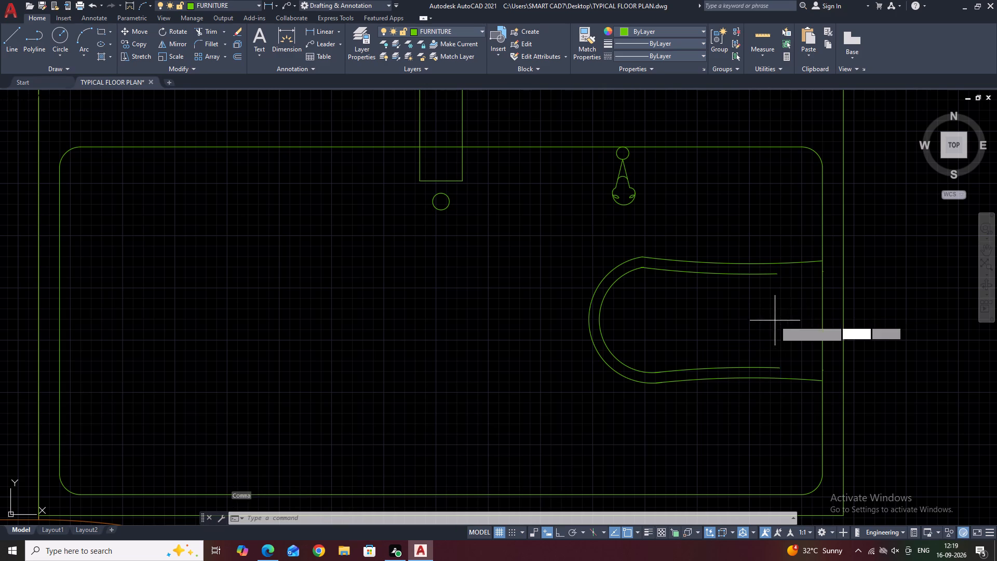
{"action": "left_click", "coordinate": [778, 263]}
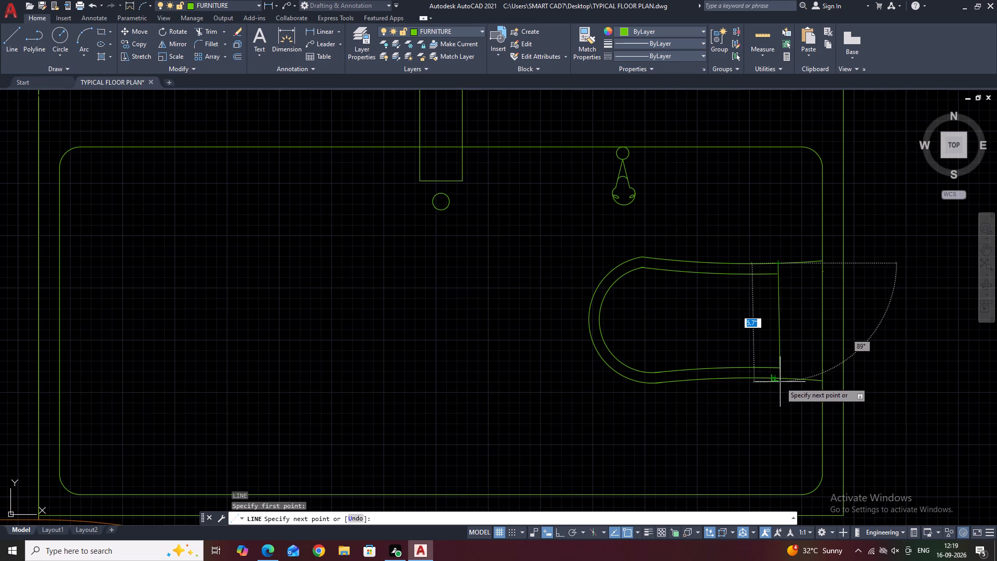
{"action": "left_click", "coordinate": [779, 377]}
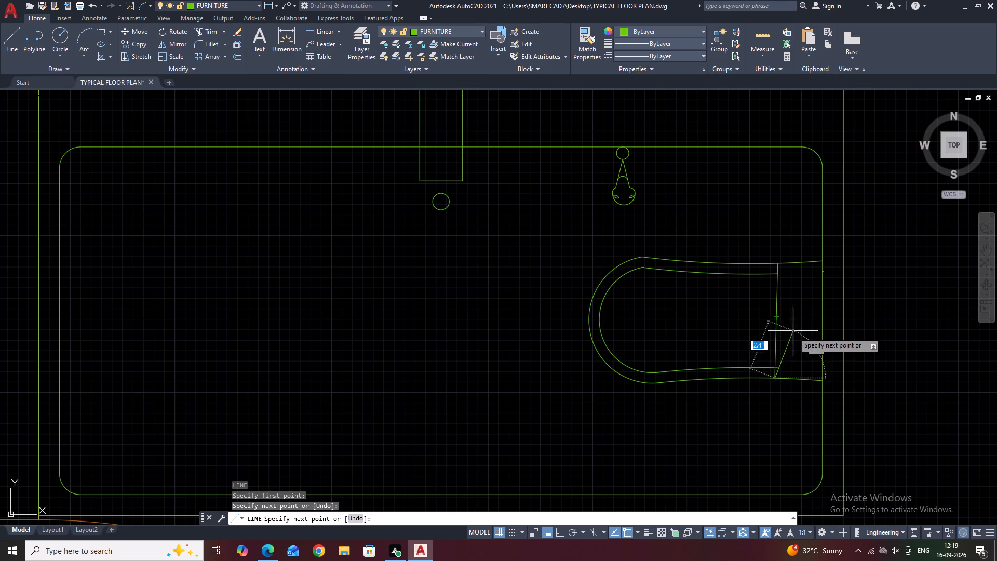
{"action": "key", "text": "ctrl+z"}
{"action": "scroll", "coordinate": [778, 378], "scroll_direction": "up", "scroll_amount": 2, "text": "ctrl"}
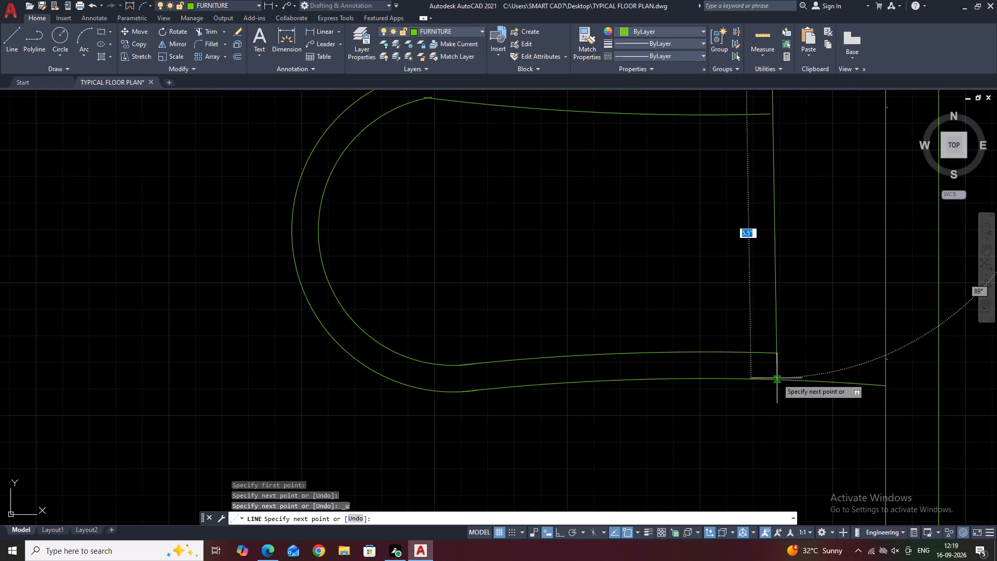
{"action": "left_click", "coordinate": [776, 382]}
{"action": "key", "text": "Escape"}
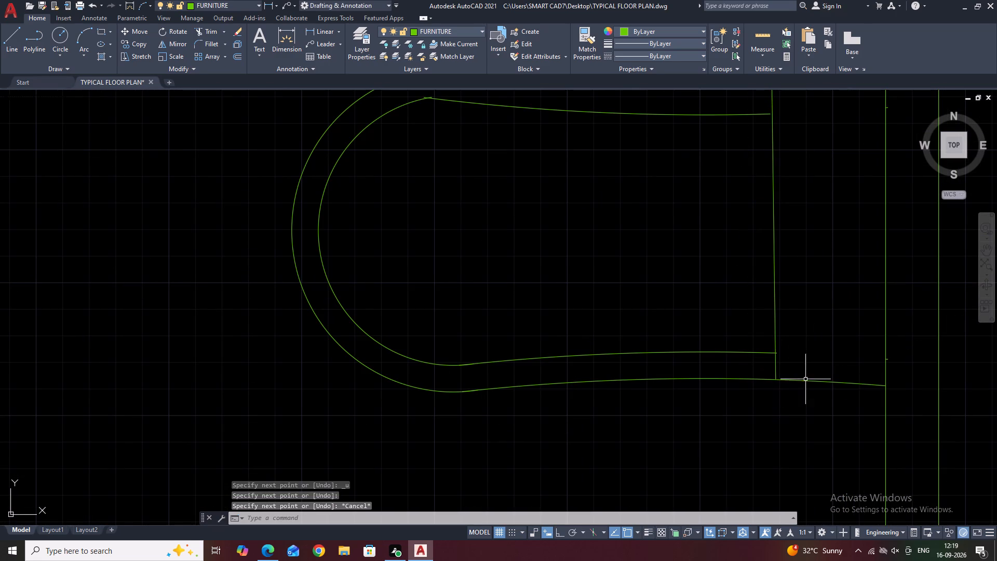
Trim the short stub of the south inner arc that extends east past the near-vertical cross line in the basin.
{"action": "middle_click_drag", "start_coordinate": [806, 379], "coordinate": [764, 293]}
{"action": "scroll", "coordinate": [778, 322], "scroll_direction": "up", "scroll_amount": 1}
{"action": "middle_click_drag", "start_coordinate": [775, 350], "coordinate": [799, 376]}
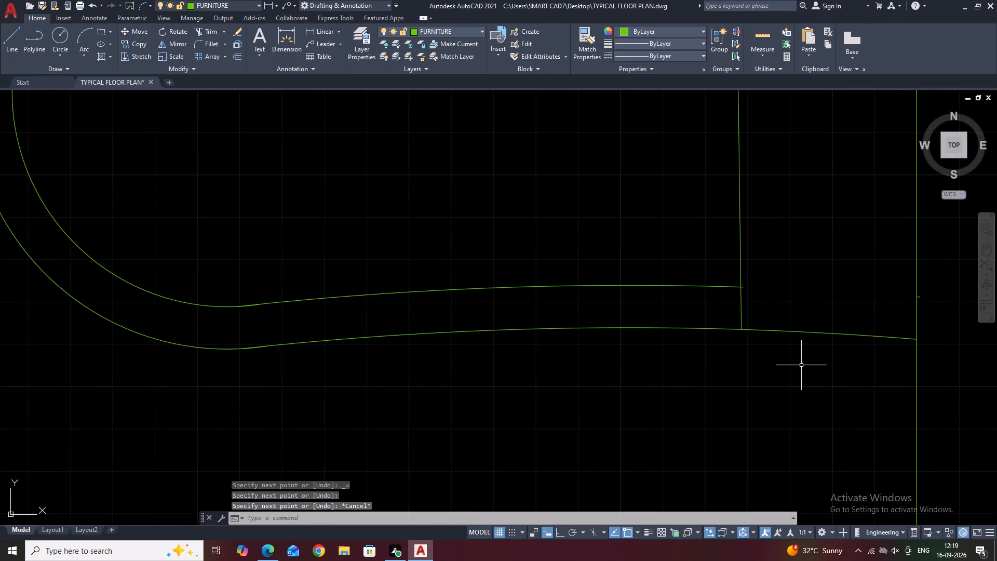
{"action": "type", "text": "tr"}
{"action": "key", "text": "space"}
{"action": "scroll", "coordinate": [747, 291], "scroll_direction": "up", "scroll_amount": 2}
{"action": "left_click", "coordinate": [733, 283]}
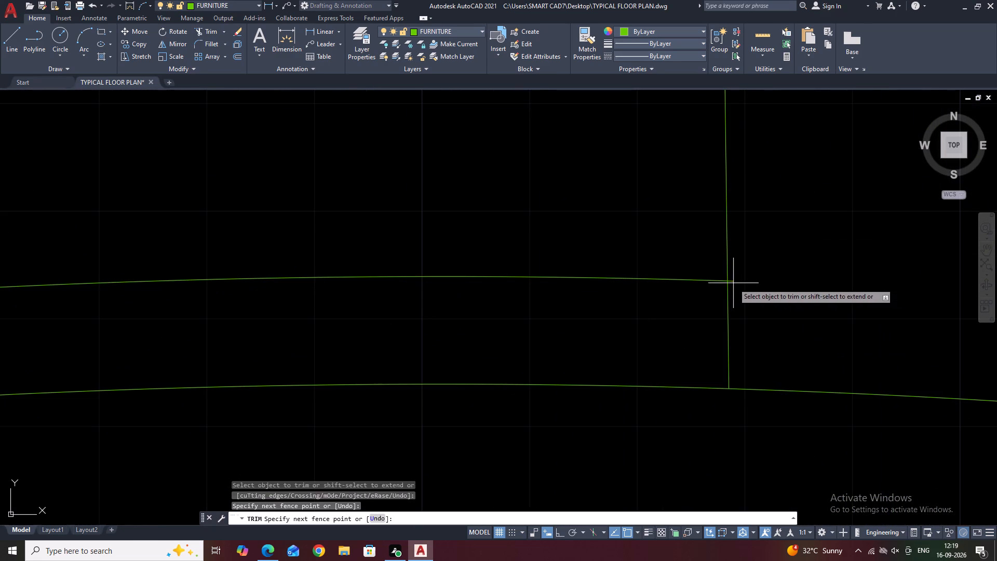
{"action": "left_click", "coordinate": [738, 275]}
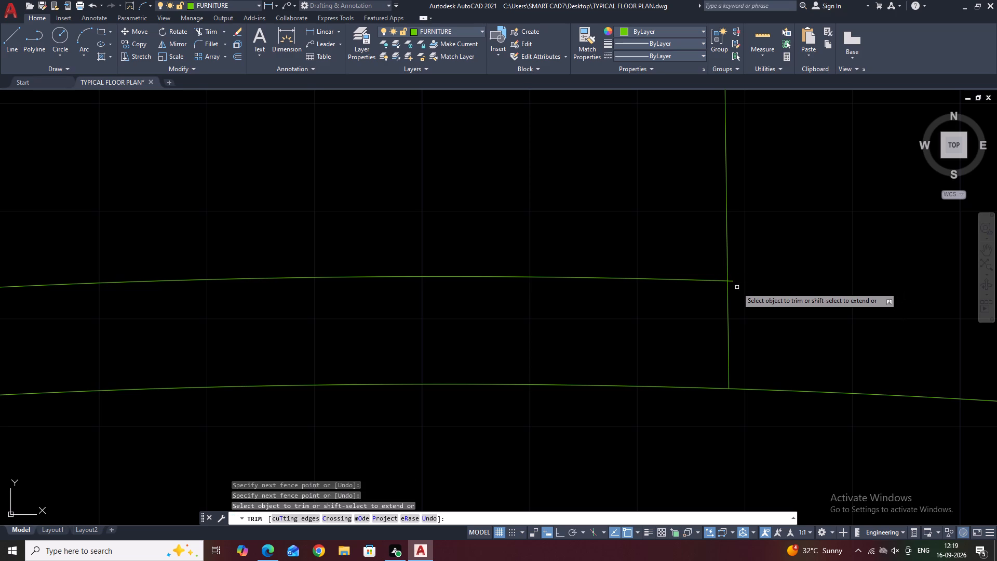
{"action": "left_click", "coordinate": [731, 281]}
{"action": "key", "text": "Escape"}
{"action": "scroll", "coordinate": [721, 257], "scroll_direction": "down", "scroll_amount": 7}
{"action": "middle_click_drag", "start_coordinate": [732, 256], "coordinate": [715, 302]}
{"action": "scroll", "coordinate": [716, 299], "scroll_direction": "down", "scroll_amount": 4}
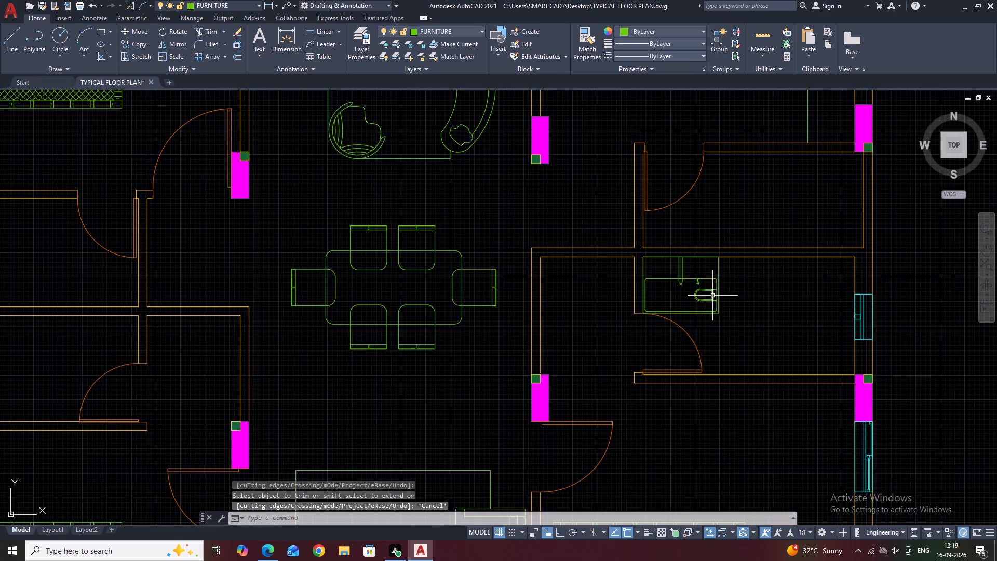
Review the furnished floor plan, from the kitchen and bedrooms to the dining, living and toilet areas.
{"action": "middle_click_drag", "start_coordinate": [791, 295], "coordinate": [725, 252]}
{"action": "scroll", "coordinate": [725, 252], "scroll_direction": "down", "scroll_amount": 3}
{"action": "middle_click_drag", "start_coordinate": [770, 264], "coordinate": [733, 238]}
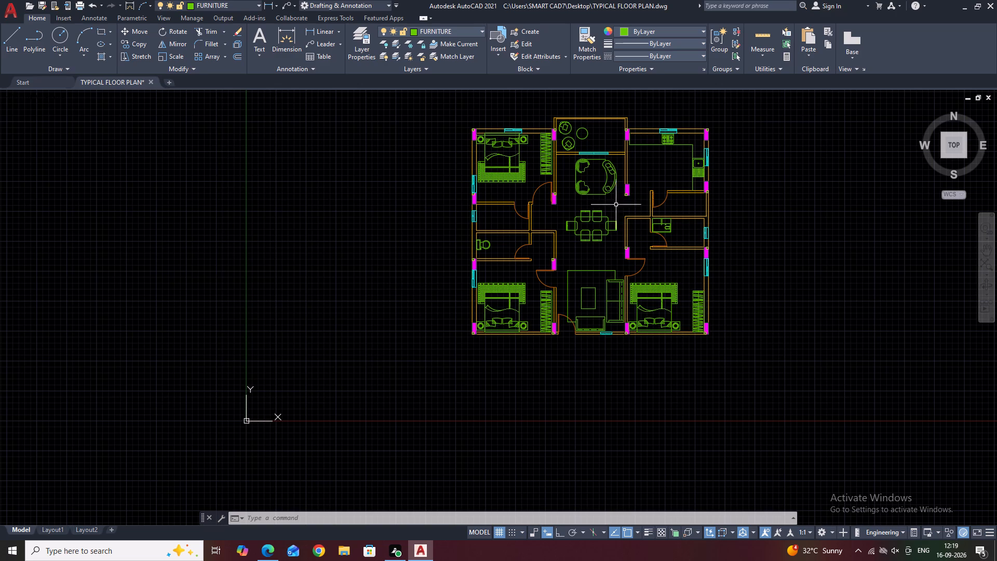
{"action": "scroll", "coordinate": [677, 176], "scroll_direction": "up", "scroll_amount": 2}
{"action": "middle_click_drag", "start_coordinate": [729, 133], "coordinate": [646, 239]}
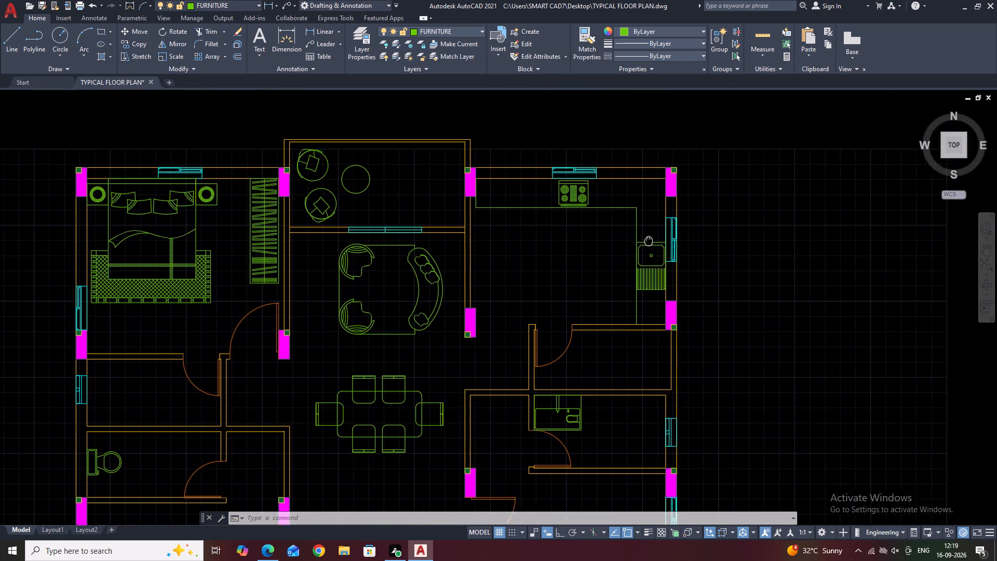
{"action": "middle_click_drag", "start_coordinate": [646, 239], "coordinate": [643, 235]}
{"action": "scroll", "coordinate": [750, 190], "scroll_direction": "down", "scroll_amount": 1}
{"action": "middle_click_drag", "start_coordinate": [817, 194], "coordinate": [746, 164]}
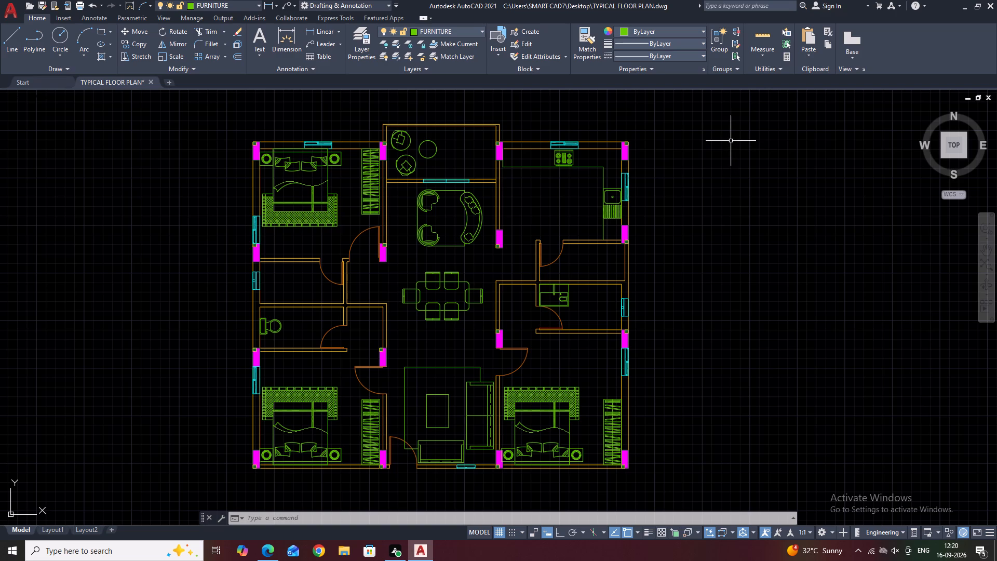
{"action": "scroll", "coordinate": [559, 263], "scroll_direction": "down", "scroll_amount": 1}
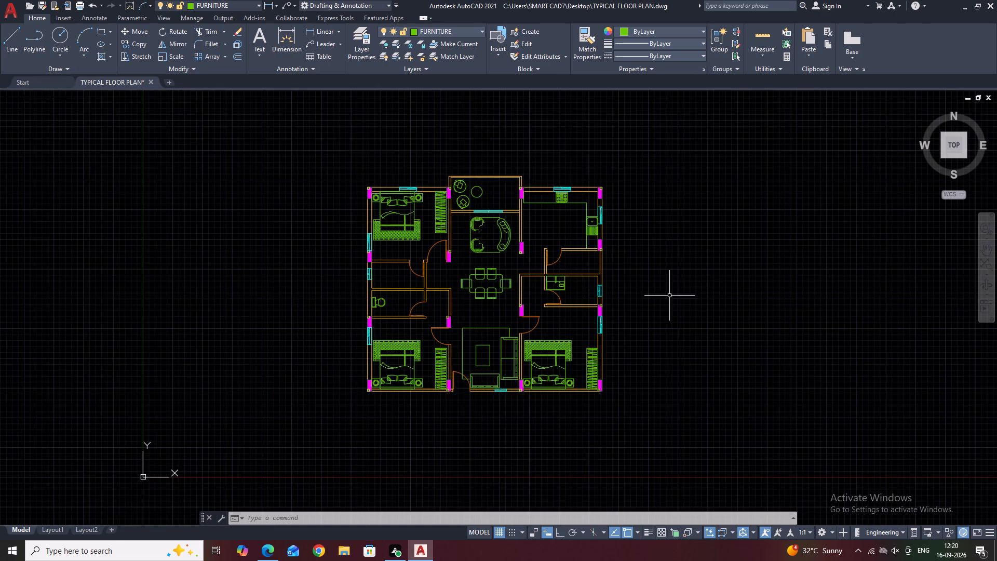
{"action": "middle_click_drag", "start_coordinate": [681, 290], "coordinate": [639, 244]}
{"action": "scroll", "coordinate": [371, 302], "scroll_direction": "up", "scroll_amount": 1}
{"action": "middle_click_drag", "start_coordinate": [669, 292], "coordinate": [562, 350]}
{"action": "scroll", "coordinate": [566, 371], "scroll_direction": "down", "scroll_amount": 1}
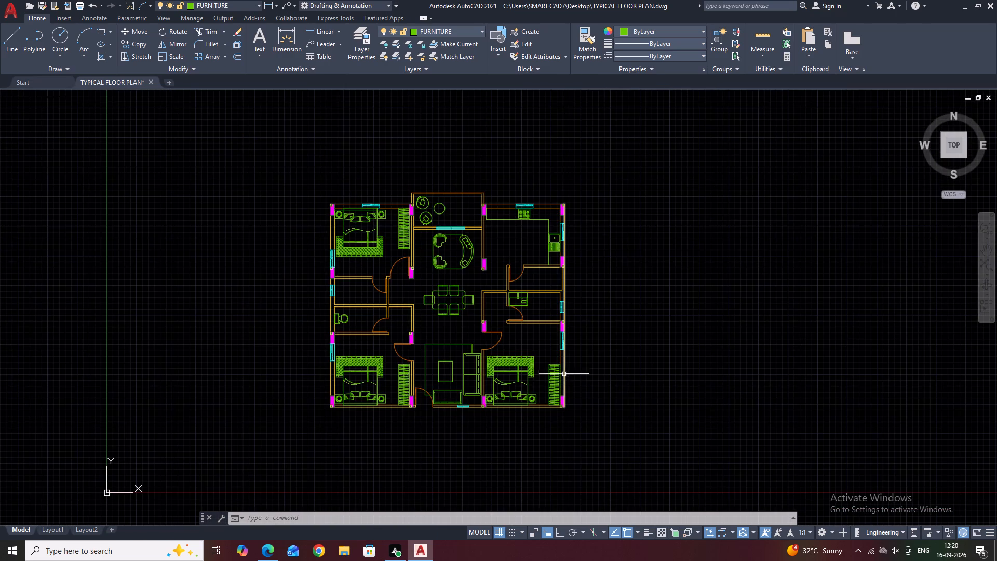
{"action": "middle_click_drag", "start_coordinate": [541, 355], "coordinate": [539, 323]}
{"action": "scroll", "coordinate": [540, 338], "scroll_direction": "up", "scroll_amount": 1}
{"action": "scroll", "coordinate": [474, 331], "scroll_direction": "up", "scroll_amount": 1}
{"action": "scroll", "coordinate": [522, 318], "scroll_direction": "down", "scroll_amount": 1}
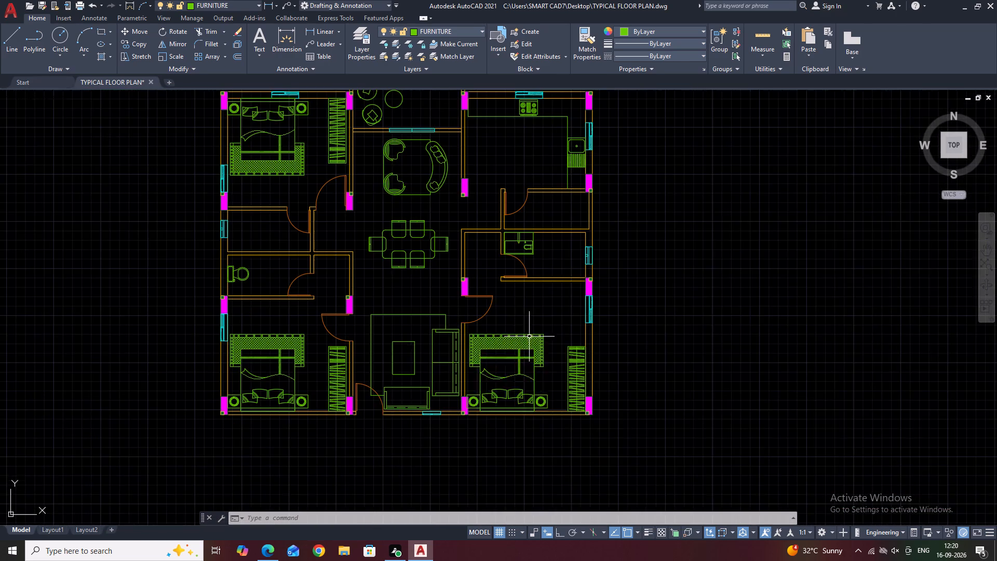
{"action": "middle_click_drag", "start_coordinate": [557, 372], "coordinate": [575, 327]}
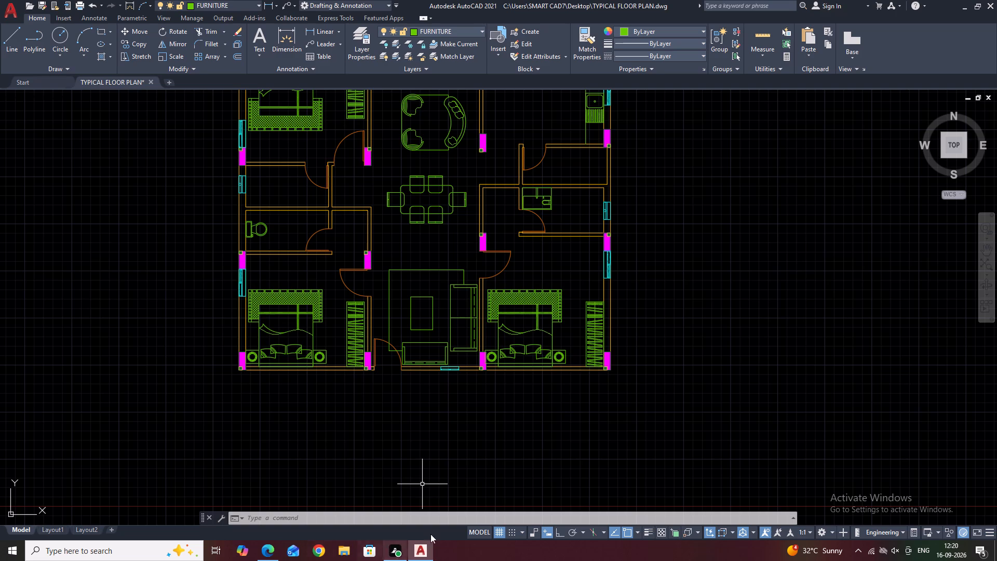
Query the LOGINNAME system variable.
{"action": "type", "text": "log"}
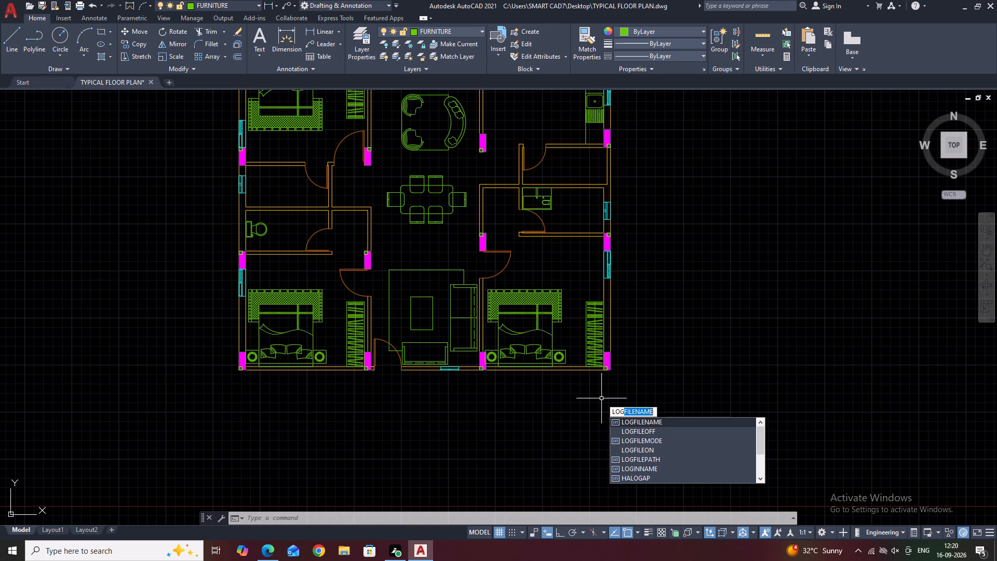
{"action": "scroll", "coordinate": [663, 428], "scroll_direction": "down", "scroll_amount": 2}
{"action": "scroll", "coordinate": [662, 410], "scroll_direction": "up", "scroll_amount": 2}
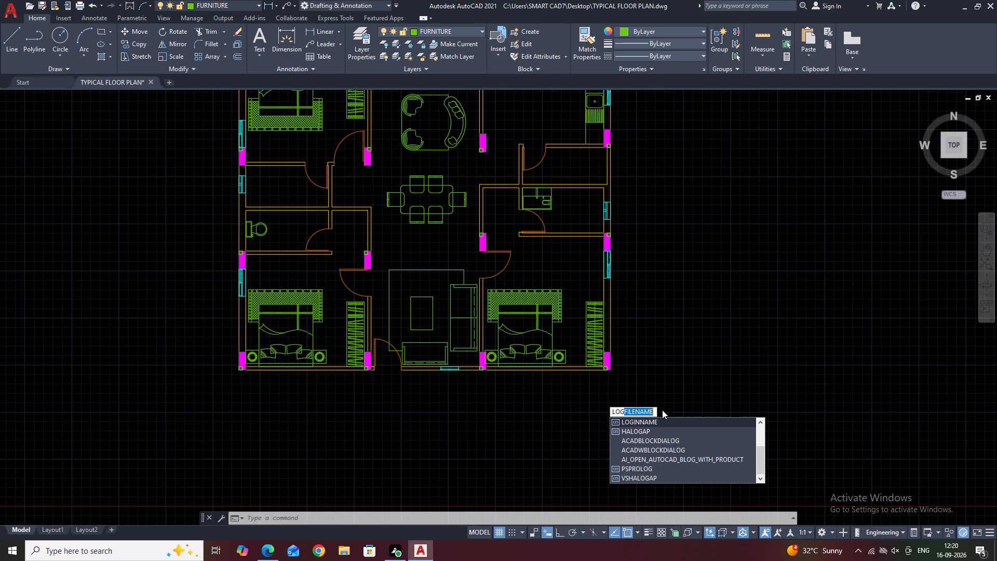
{"action": "left_click", "coordinate": [655, 423]}
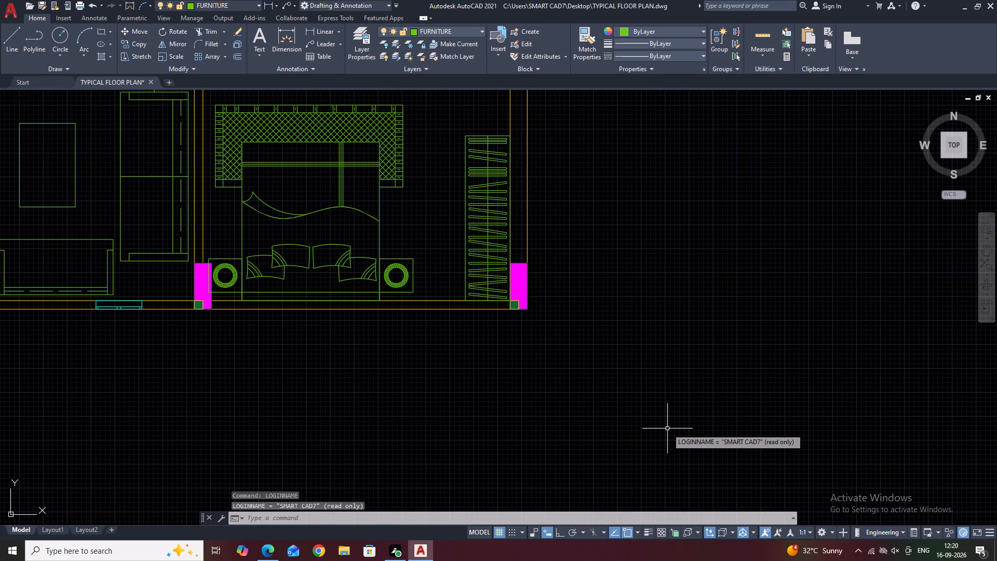
{"action": "scroll", "coordinate": [636, 386], "scroll_direction": "down", "scroll_amount": 3}
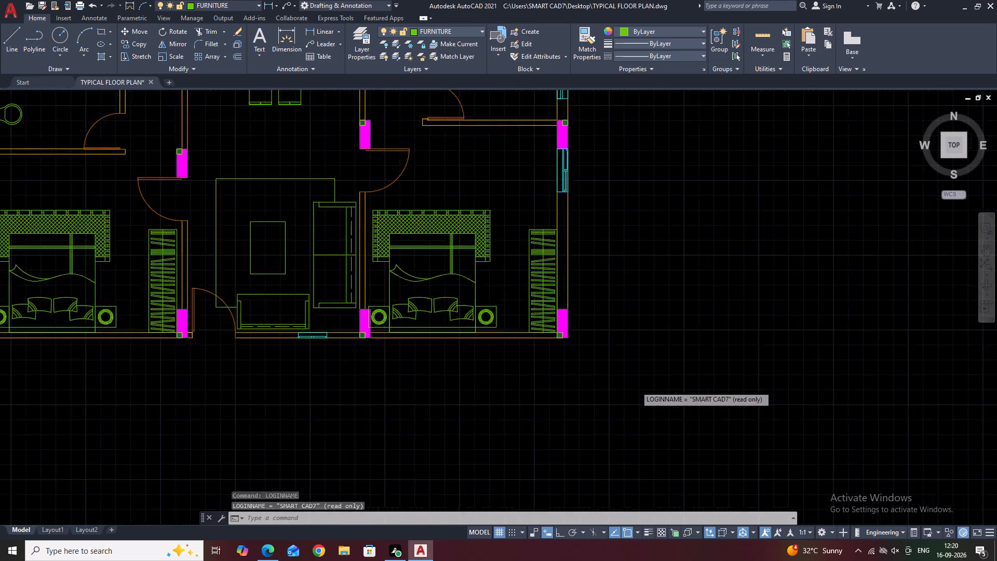
{"action": "key", "text": "space"}
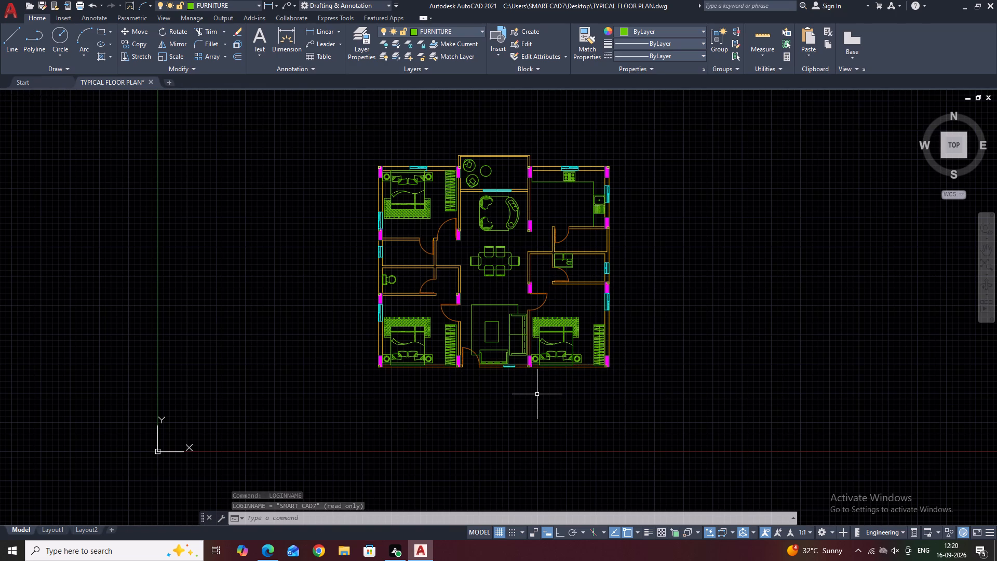
Query the LOGFILENAME system variable.
{"action": "type", "text": "lo"}
{"action": "key", "text": "g"}
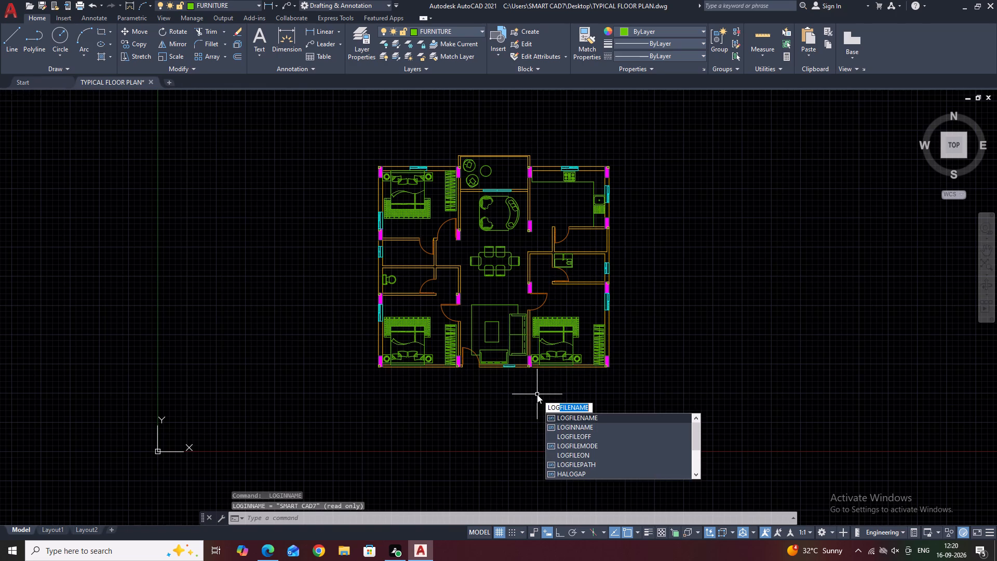
{"action": "left_click", "coordinate": [598, 419]}
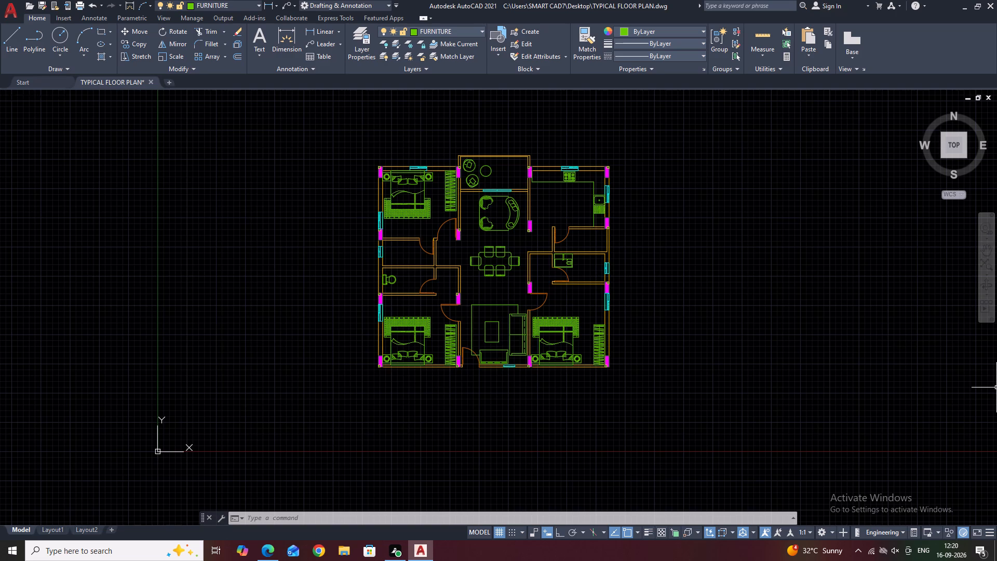
Look over the complete furnished floor plan again, close up and as a whole.
{"action": "middle_click_drag", "start_coordinate": [541, 312], "coordinate": [518, 341]}
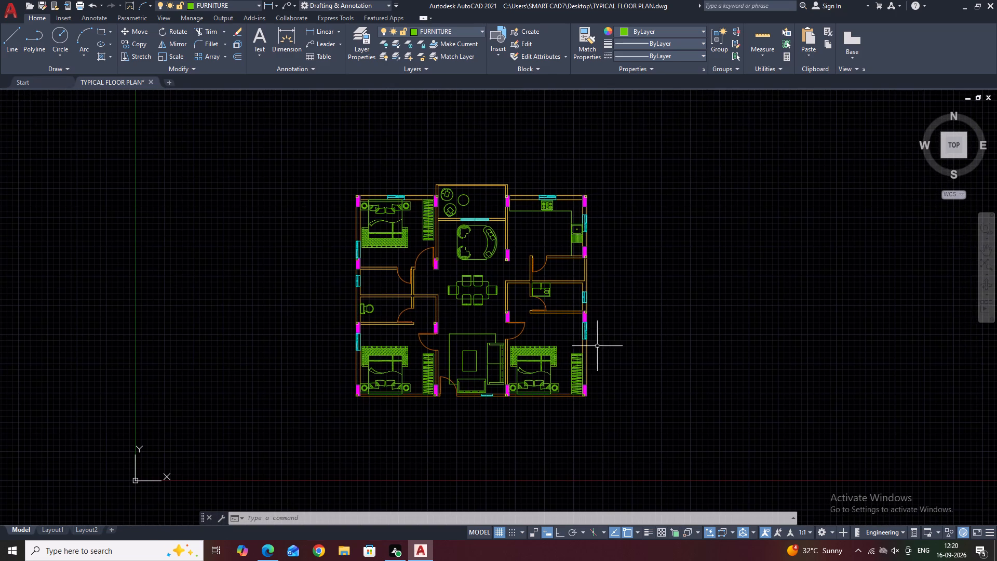
{"action": "middle_click_drag", "start_coordinate": [702, 287], "coordinate": [629, 269]}
{"action": "scroll", "coordinate": [489, 325], "scroll_direction": "up", "scroll_amount": 1}
{"action": "middle_click_drag", "start_coordinate": [571, 336], "coordinate": [688, 442]}
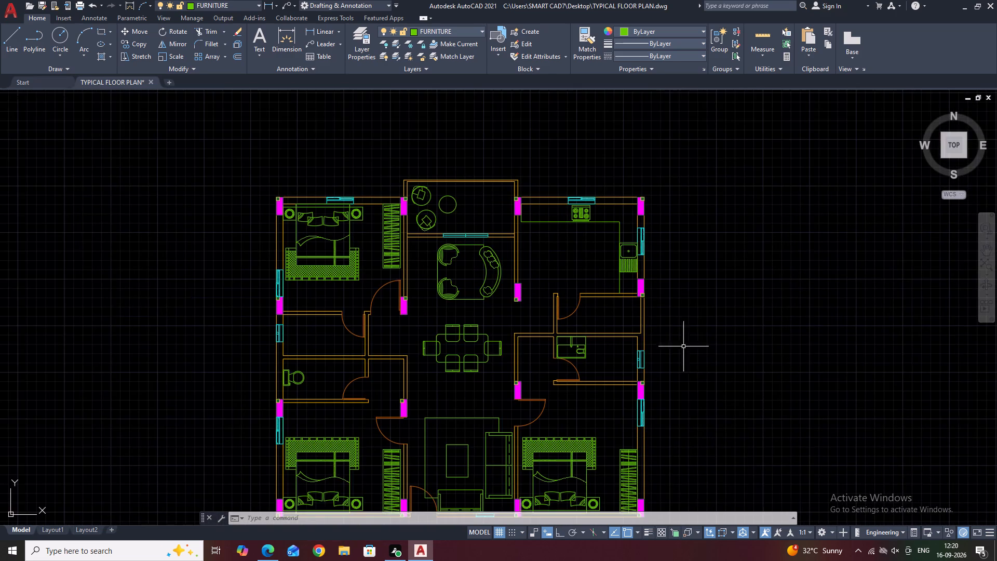
{"action": "middle_click_drag", "start_coordinate": [719, 364], "coordinate": [684, 292]}
{"action": "scroll", "coordinate": [683, 288], "scroll_direction": "down", "scroll_amount": 2}
{"action": "middle_click_drag", "start_coordinate": [818, 316], "coordinate": [759, 288]}
{"action": "middle_click_drag", "start_coordinate": [775, 330], "coordinate": [777, 342]}
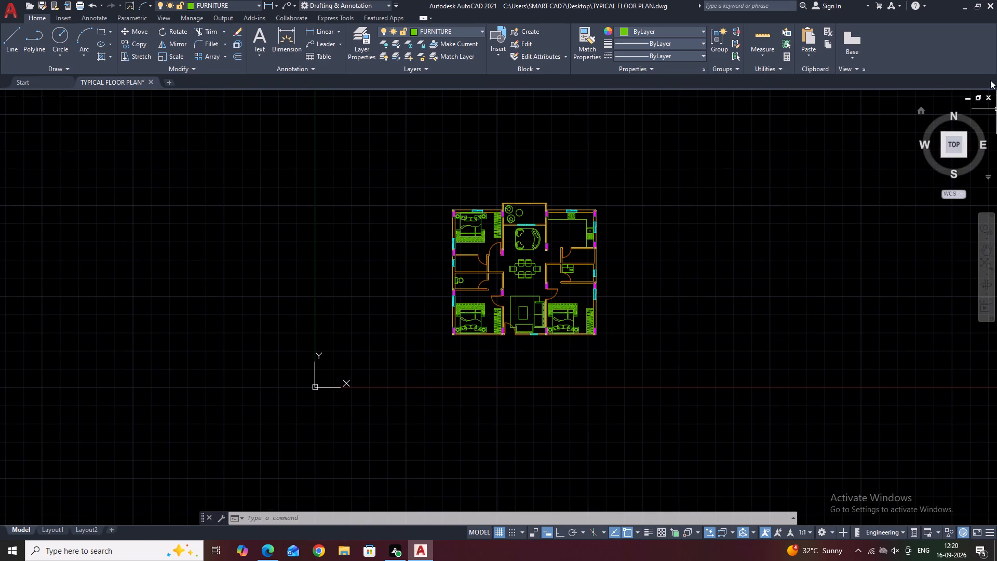
Save the drawing to the Desktop as TYPICAL FLOOR PLAN in AutoCAD 2018 format, replacing the existing file.
{"action": "left_click", "coordinate": [1, 8]}
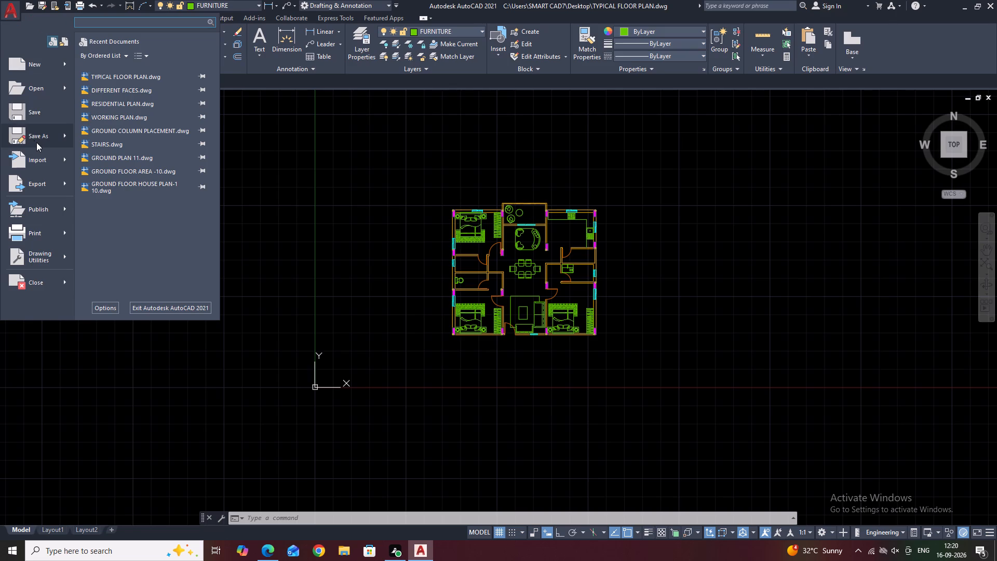
{"action": "left_click", "coordinate": [43, 142]}
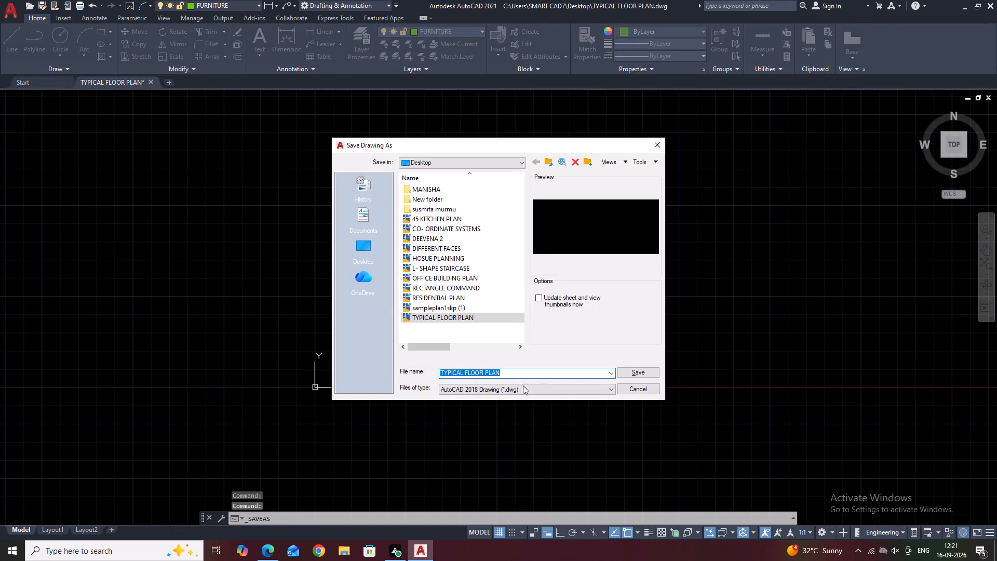
{"action": "left_click", "coordinate": [635, 372]}
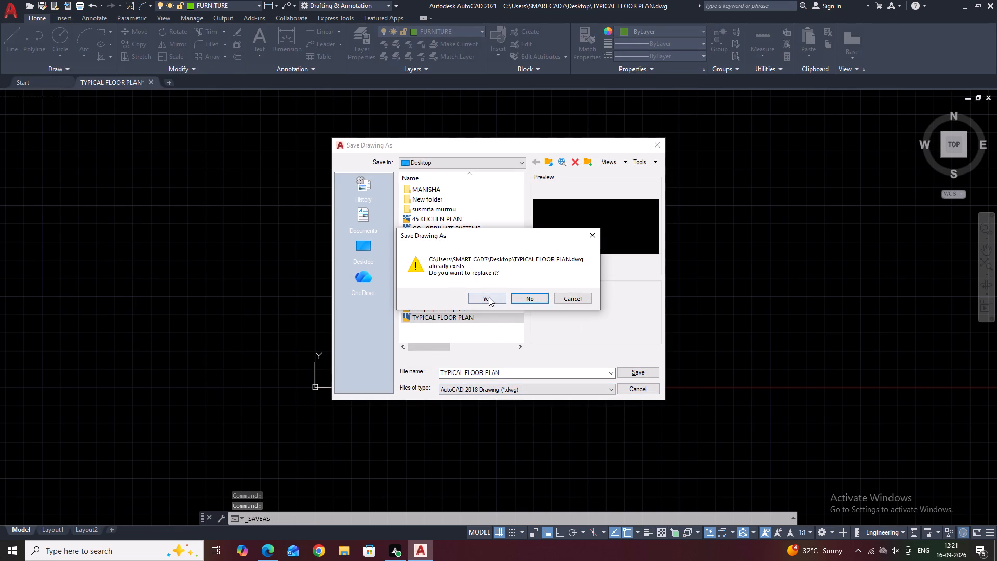
{"action": "left_click", "coordinate": [489, 297]}
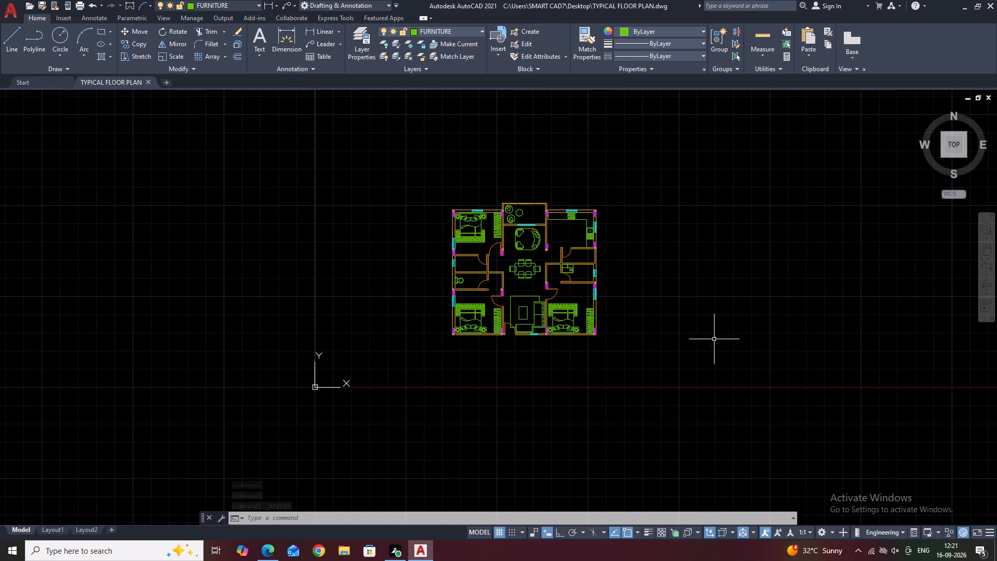
Set up a plot using the previous plot's page setup with a window around the whole floor plan, and preview it.
{"action": "middle_click_drag", "start_coordinate": [718, 325], "coordinate": [627, 423]}
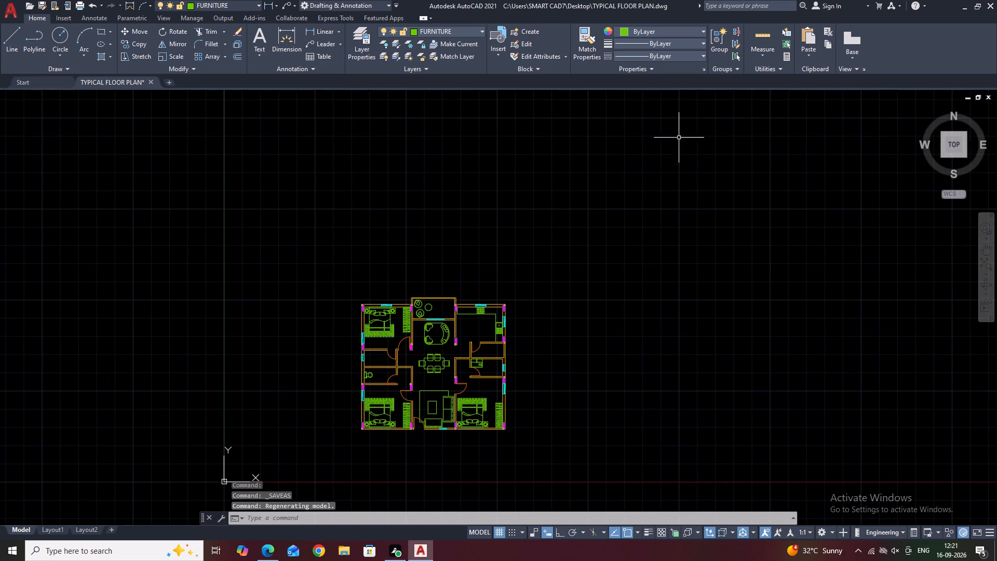
{"action": "key", "text": "ctrl+p"}
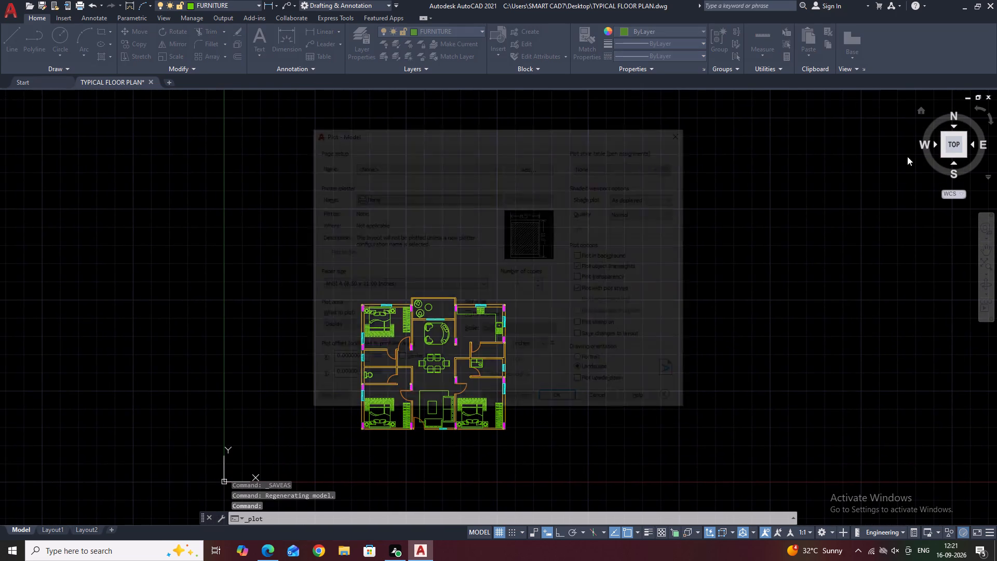
{"action": "left_click", "coordinate": [384, 169]}
{"action": "left_click", "coordinate": [381, 182]}
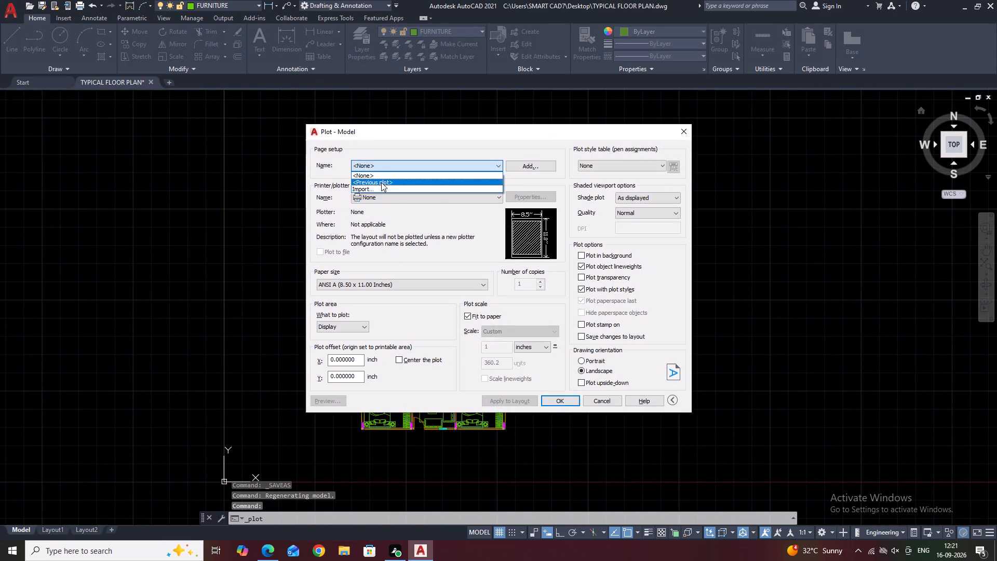
{"action": "left_click", "coordinate": [418, 329]}
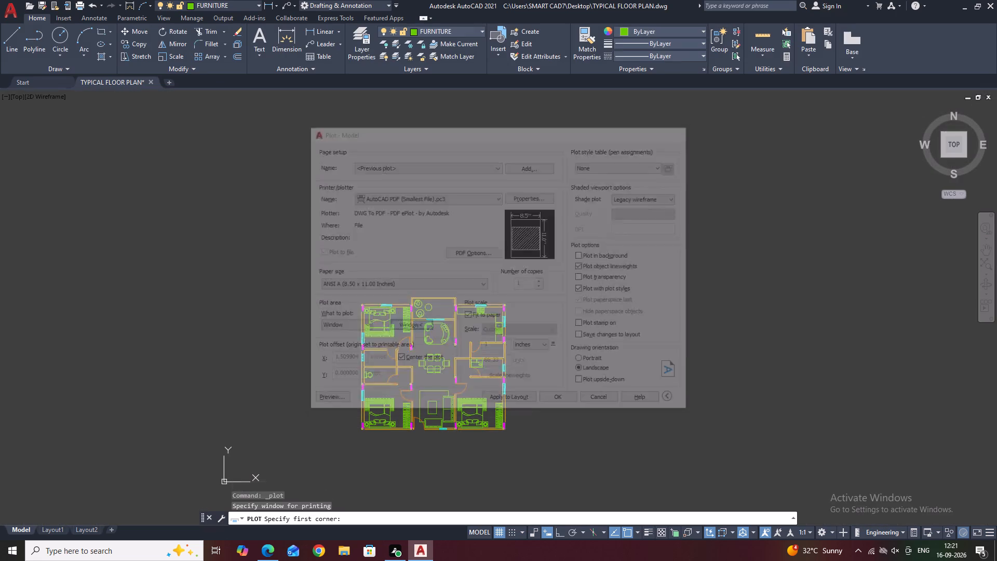
{"action": "left_click", "coordinate": [347, 287]}
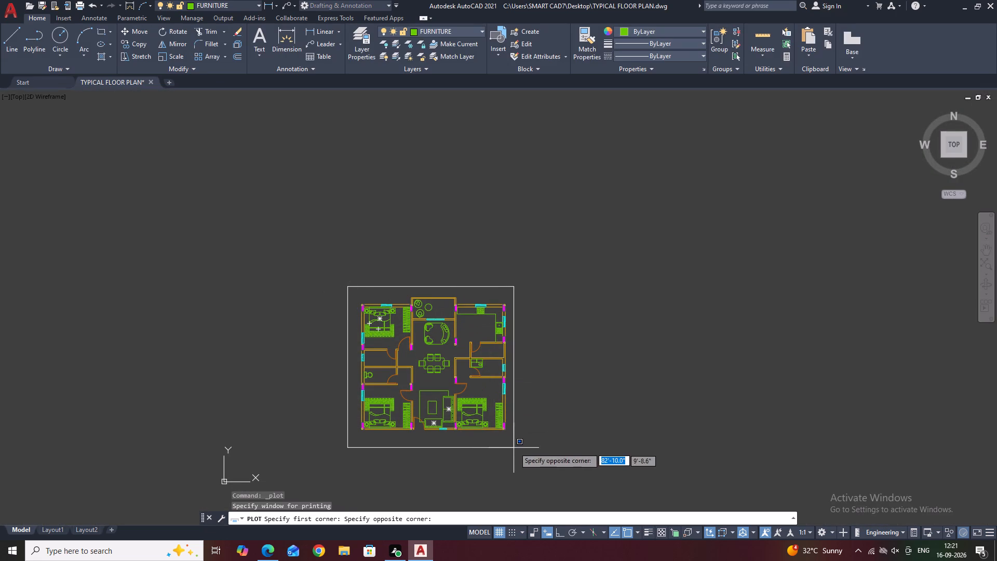
{"action": "left_click", "coordinate": [518, 444]}
{"action": "left_click", "coordinate": [333, 399]}
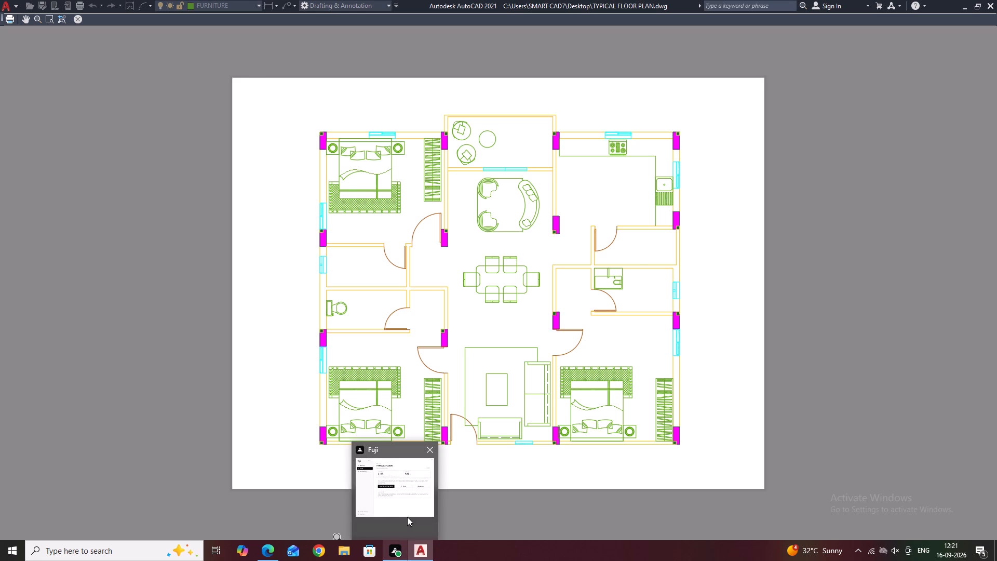
{"action": "key", "text": "Return"}
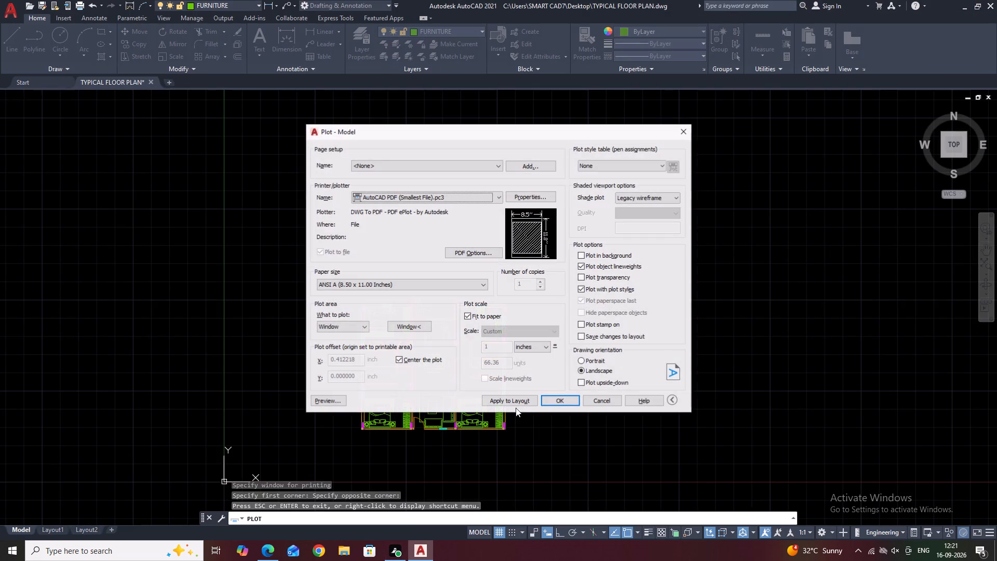
Plot the floor plan to the Desktop as TYPICAL FLOOR PLAN-Model.pdf and return from the opened PDF to the drawing.
{"action": "left_click", "coordinate": [558, 398]}
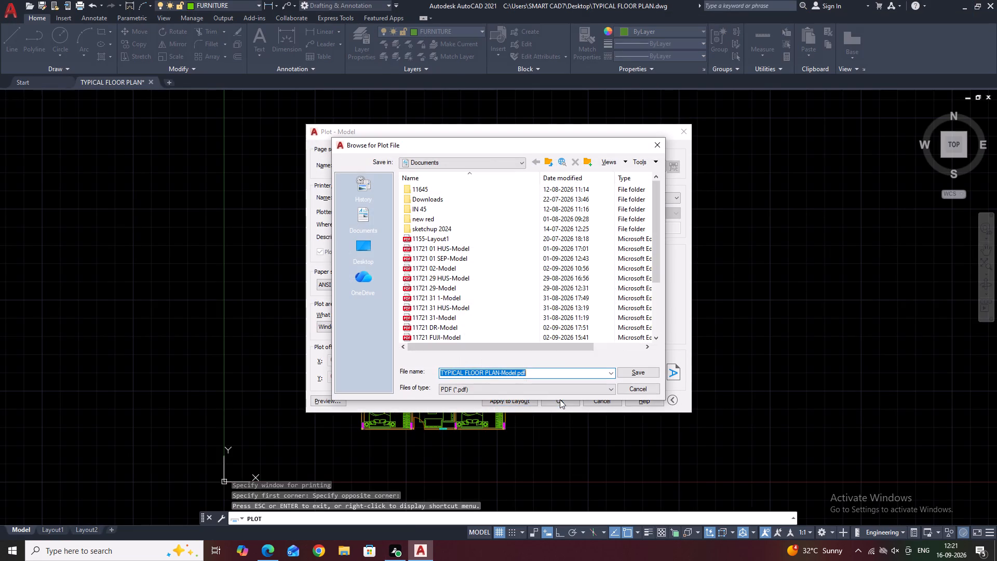
{"action": "left_click", "coordinate": [360, 253]}
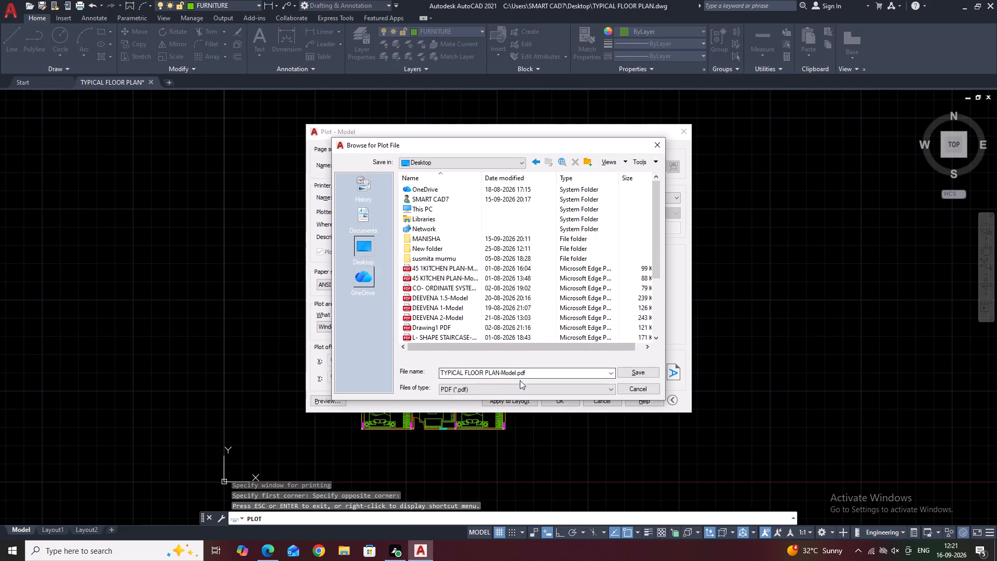
{"action": "left_click", "coordinate": [639, 373]}
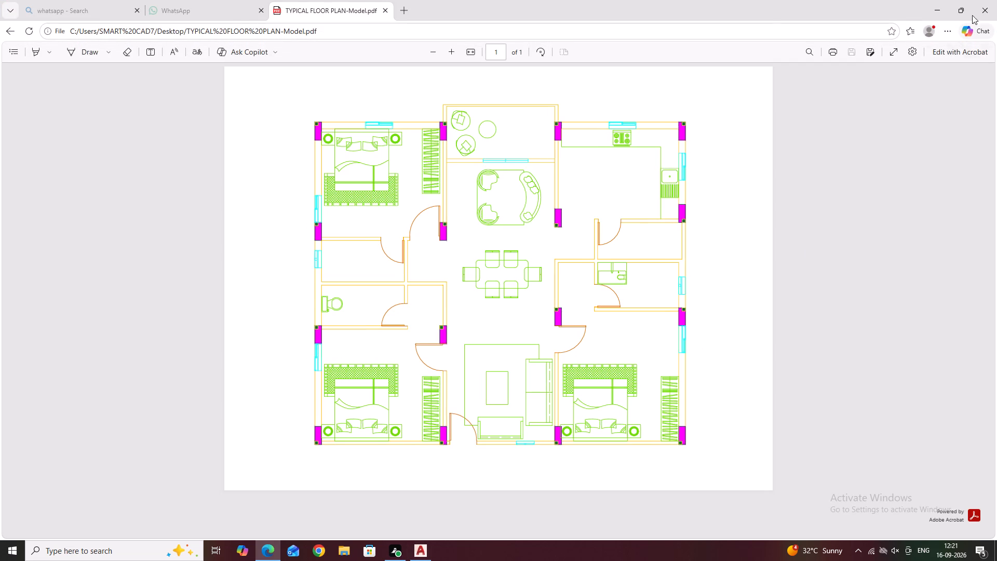
{"action": "left_click", "coordinate": [944, 11]}
{"action": "middle_click_drag", "start_coordinate": [481, 488], "coordinate": [532, 412]}
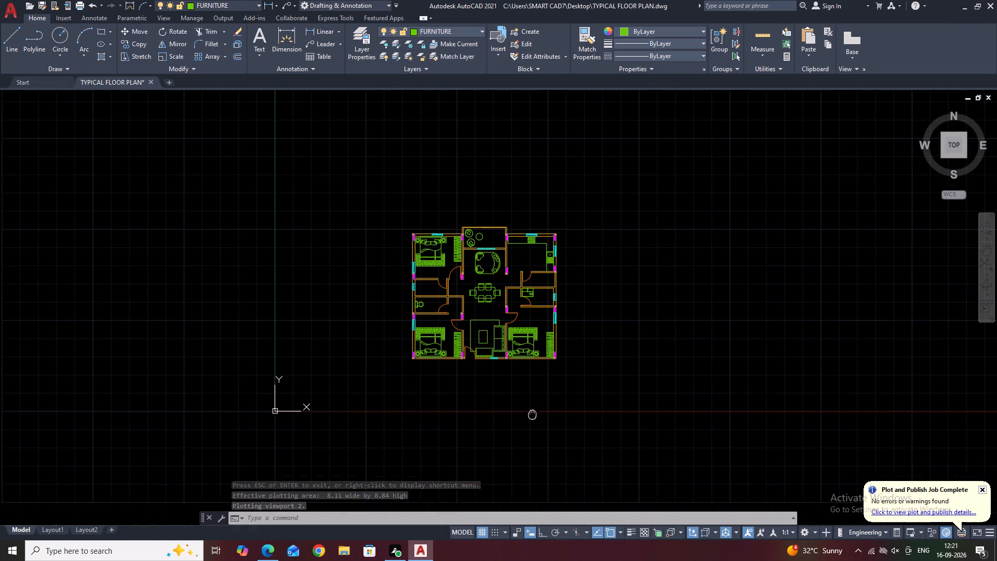
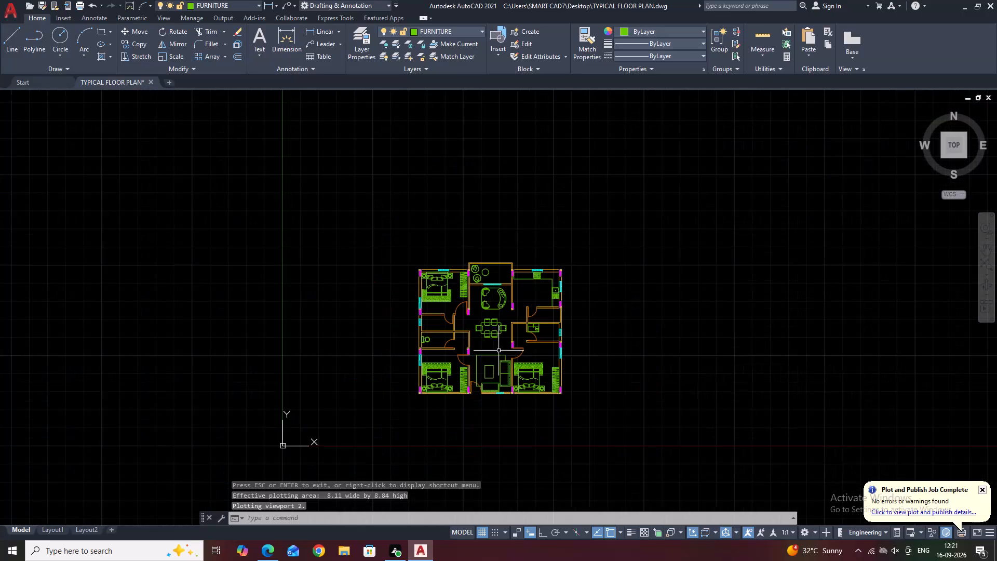
Review the plotted floor plan in the drawing, examining the furnished living, dining, kitchen, bedroom and bathroom areas close up and as a whole.
{"action": "scroll", "coordinate": [459, 327], "scroll_direction": "up", "scroll_amount": 1}
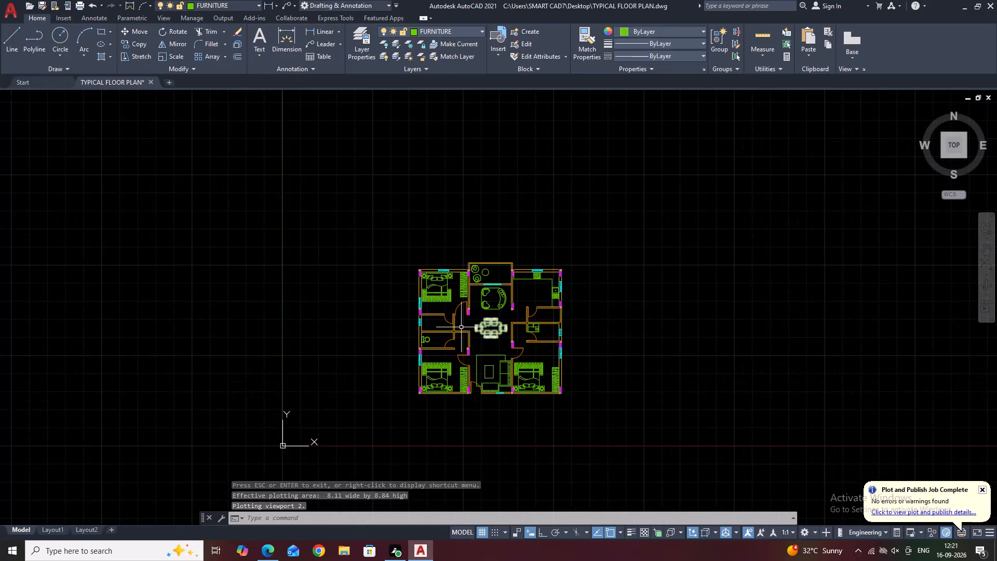
{"action": "scroll", "coordinate": [461, 327], "scroll_direction": "up", "scroll_amount": 2}
{"action": "middle_click_drag", "start_coordinate": [617, 395], "coordinate": [545, 330]}
{"action": "scroll", "coordinate": [558, 332], "scroll_direction": "down", "scroll_amount": 2}
{"action": "middle_click_drag", "start_coordinate": [670, 310], "coordinate": [647, 322]}
{"action": "scroll", "coordinate": [555, 320], "scroll_direction": "up", "scroll_amount": 3}
{"action": "middle_click", "coordinate": [551, 319]}
{"action": "middle_click_drag", "start_coordinate": [643, 311], "coordinate": [620, 330]}
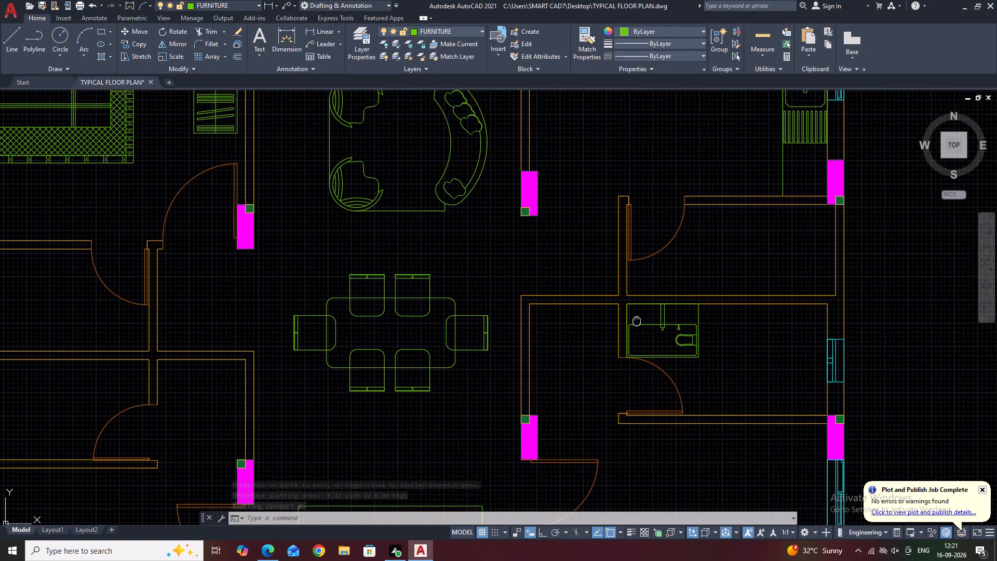
{"action": "middle_click_drag", "start_coordinate": [620, 330], "coordinate": [554, 328]}
{"action": "scroll", "coordinate": [626, 305], "scroll_direction": "down", "scroll_amount": 2}
{"action": "middle_click_drag", "start_coordinate": [815, 300], "coordinate": [742, 296]}
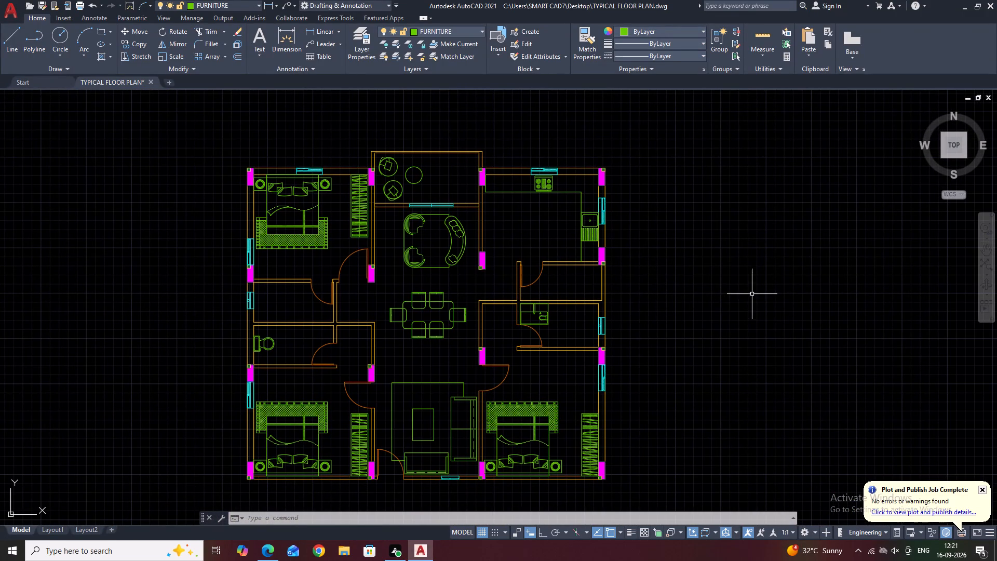
{"action": "middle_click_drag", "start_coordinate": [542, 239], "coordinate": [652, 289]}
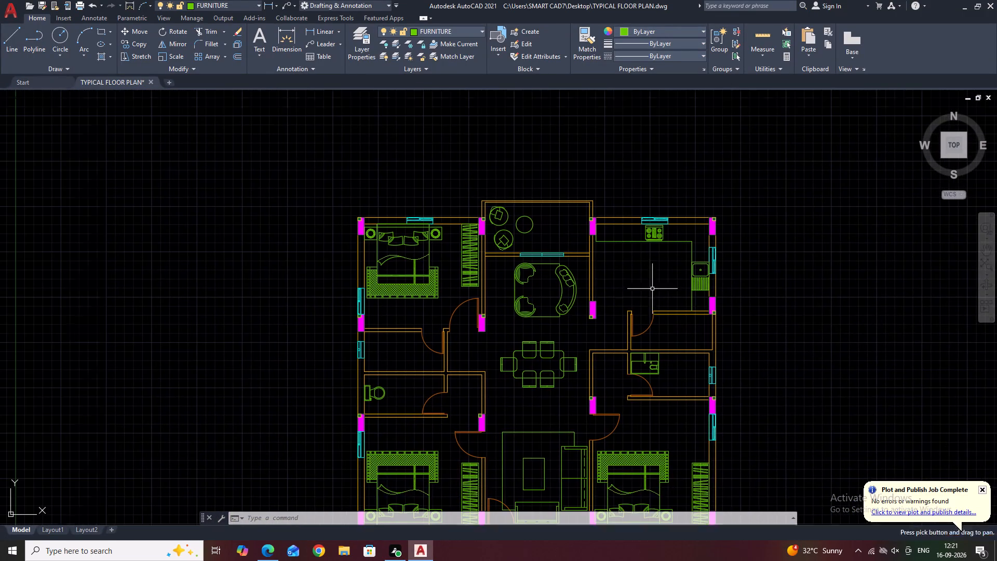
{"action": "scroll", "coordinate": [525, 345], "scroll_direction": "up", "scroll_amount": 2}
{"action": "middle_click_drag", "start_coordinate": [686, 254], "coordinate": [553, 263]}
{"action": "scroll", "coordinate": [542, 265], "scroll_direction": "down", "scroll_amount": 5}
{"action": "middle_click", "coordinate": [504, 318]}
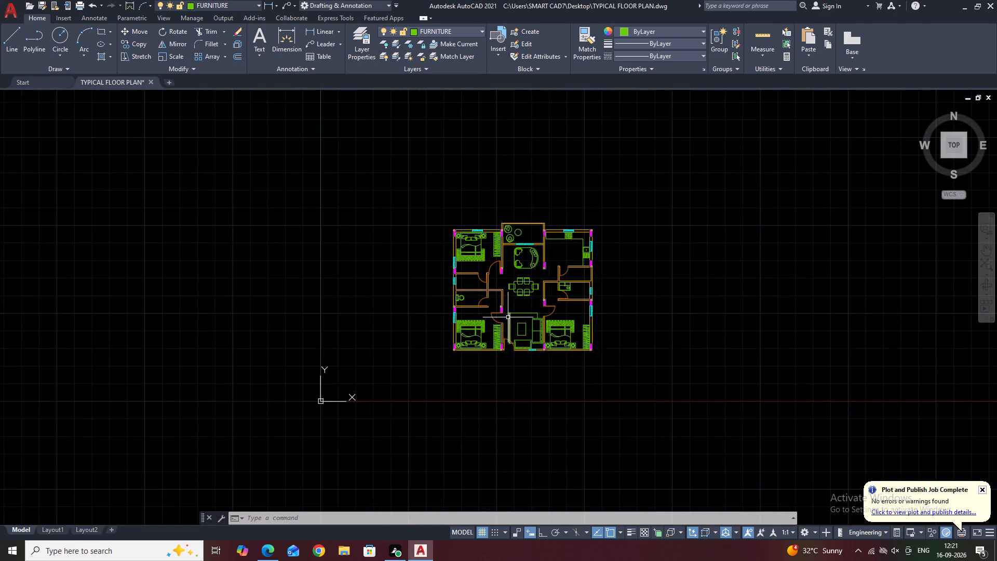
{"action": "middle_click_drag", "start_coordinate": [505, 317], "coordinate": [516, 273]}
{"action": "scroll", "coordinate": [512, 285], "scroll_direction": "up", "scroll_amount": 3}
{"action": "middle_click_drag", "start_coordinate": [643, 227], "coordinate": [607, 333]}
{"action": "middle_click_drag", "start_coordinate": [687, 253], "coordinate": [675, 265]}
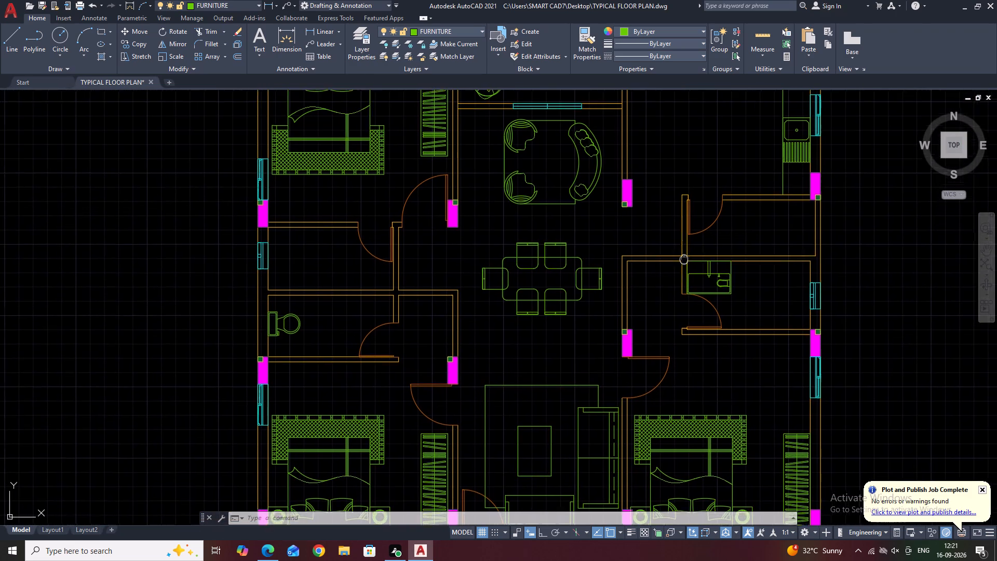
{"action": "middle_click_drag", "start_coordinate": [675, 265], "coordinate": [585, 287]}
{"action": "middle_click_drag", "start_coordinate": [832, 317], "coordinate": [759, 273]}
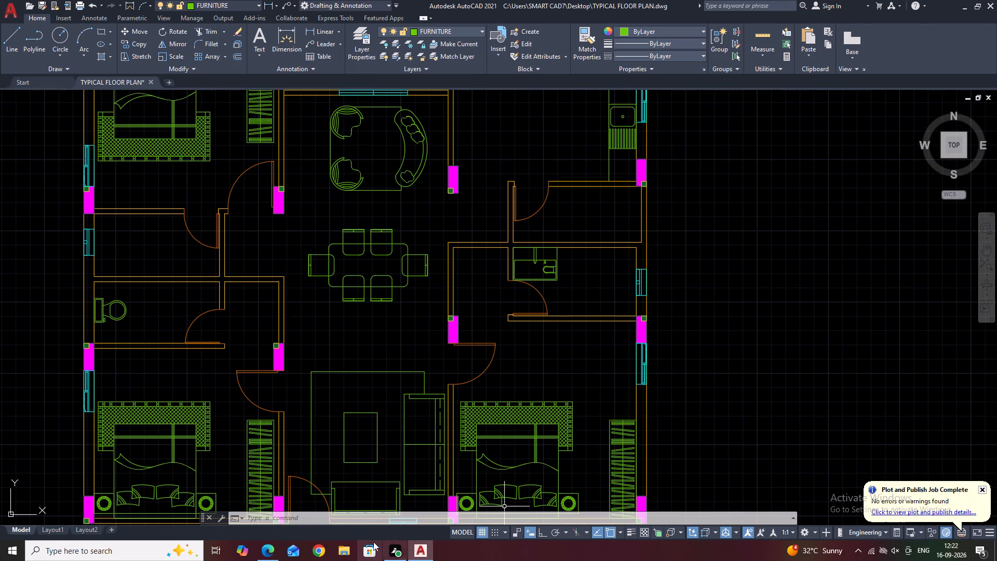